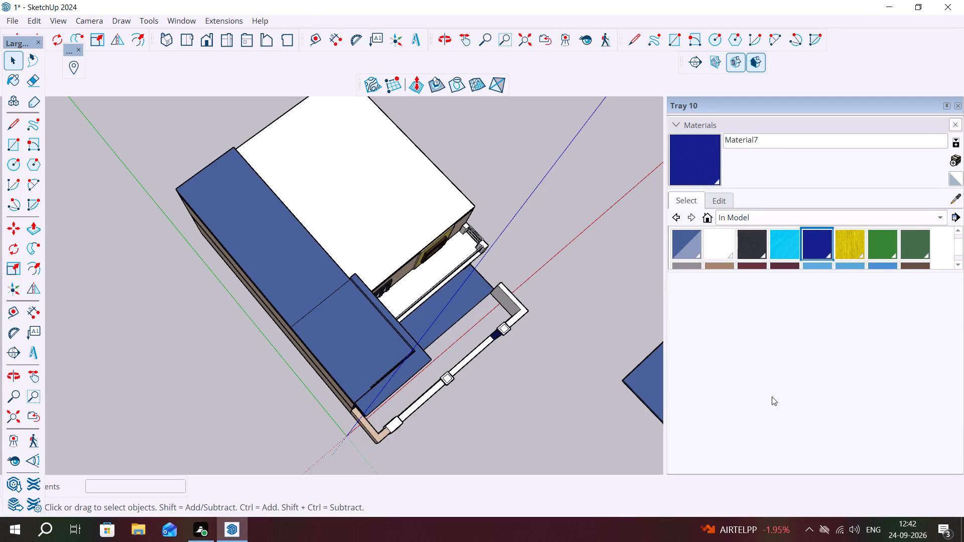
Examine the painted house front, boundary wall and open gateway between the pillars from several angles.
scroll(363, 62, "down", 5)
scroll(105, 115, "down", 4)
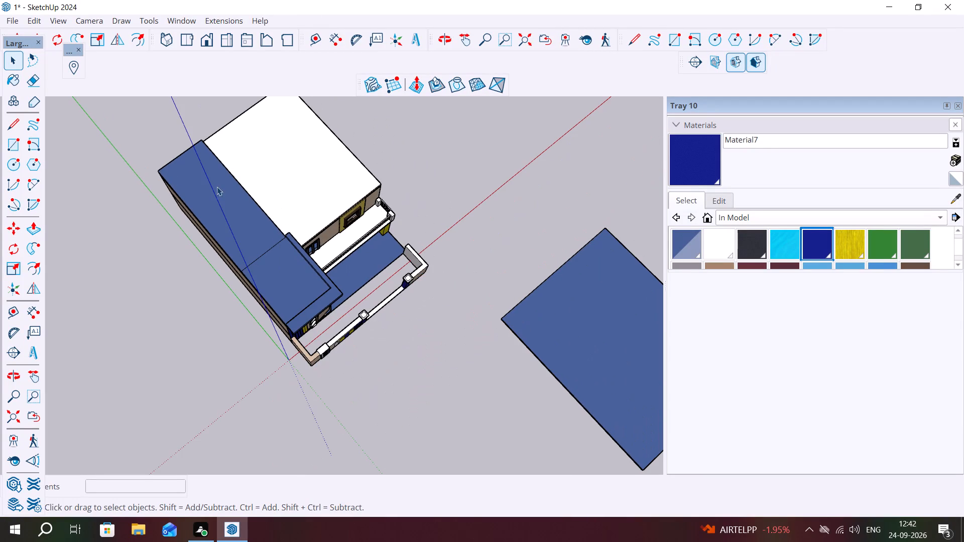
middle_click_drag(487, 317, 213, 45)
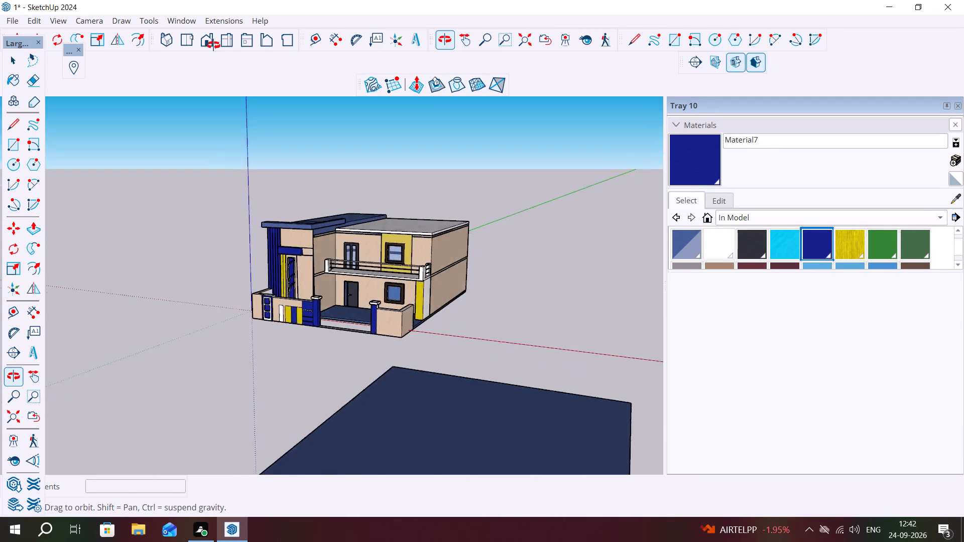
middle_click_drag(213, 45, 266, 13)
scroll(400, 329, "up", 10)
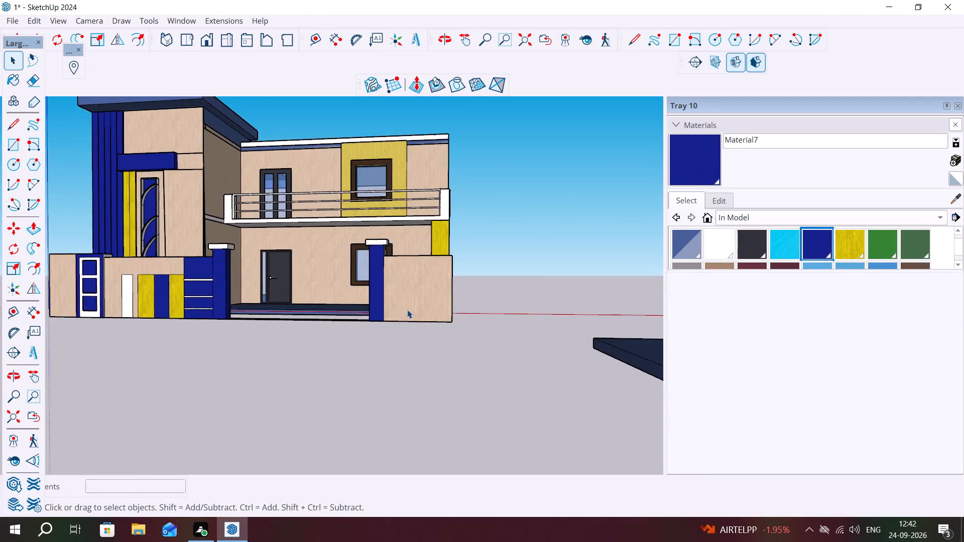
scroll(407, 310, "up", 6)
middle_click_drag(410, 287, 230, 0)
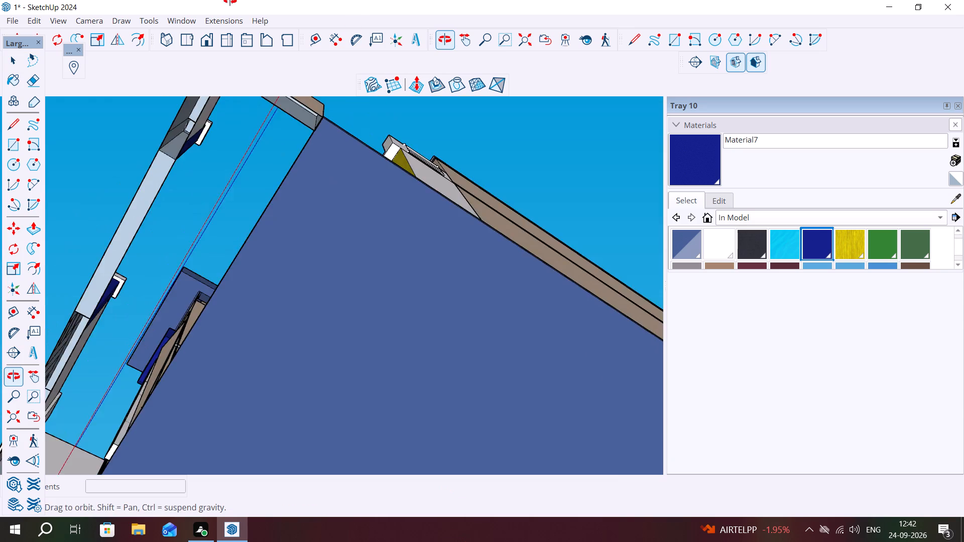
middle_click_drag(230, 0, 504, 446)
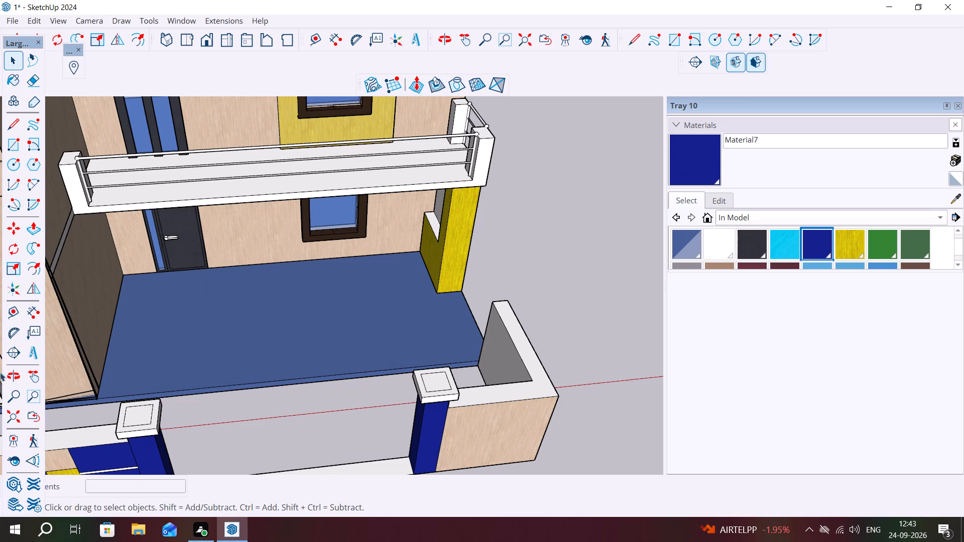
scroll(310, 356, "down", 4)
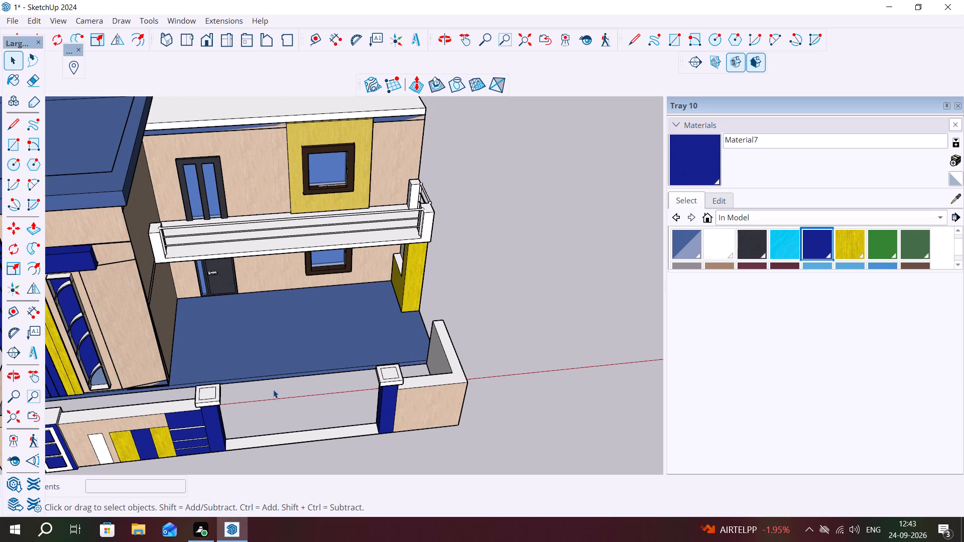
key("Escape")
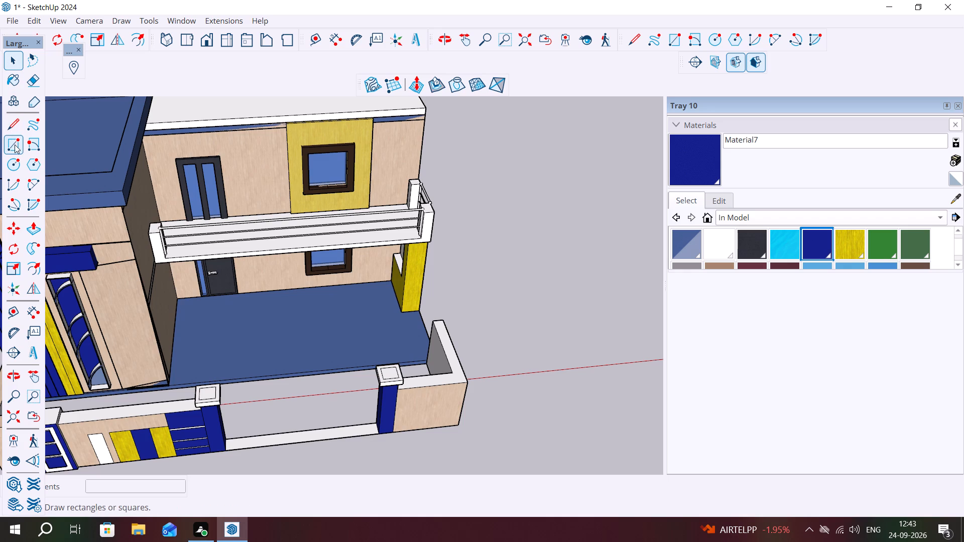
Draw a rectangle about 6' by 13' 10" filling the gate opening between the two navy pillars.
left_click(14, 141)
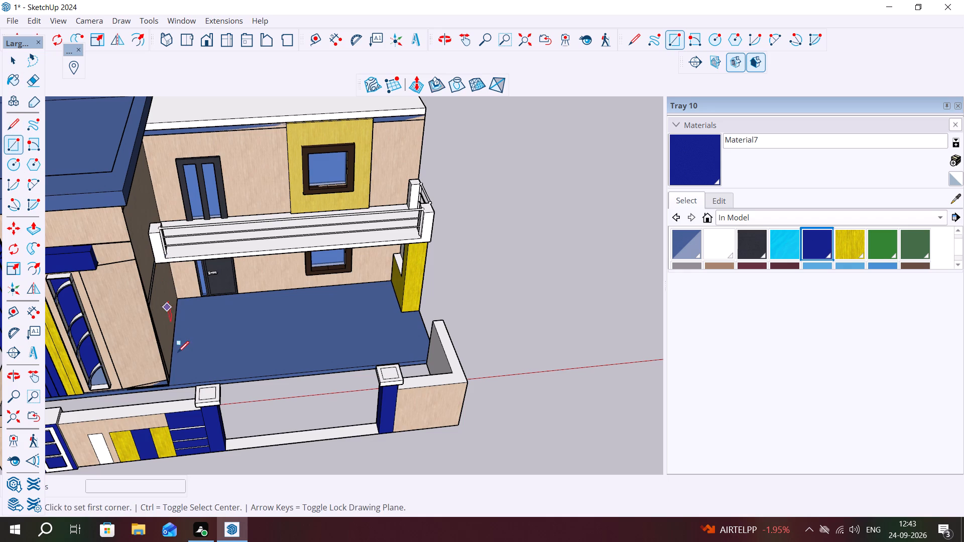
middle_click_drag(238, 444, 236, 431)
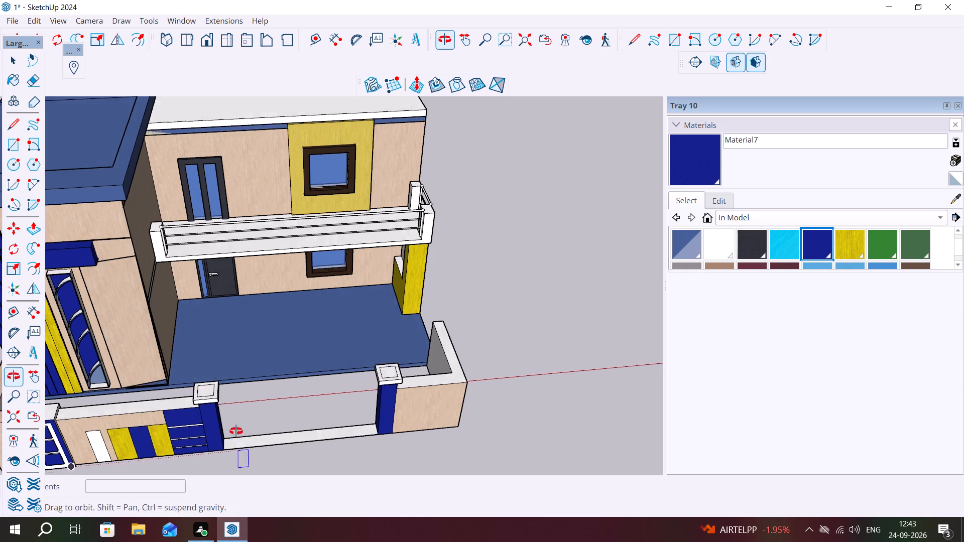
middle_click_drag(236, 431, 234, 394)
scroll(206, 394, "up", 9)
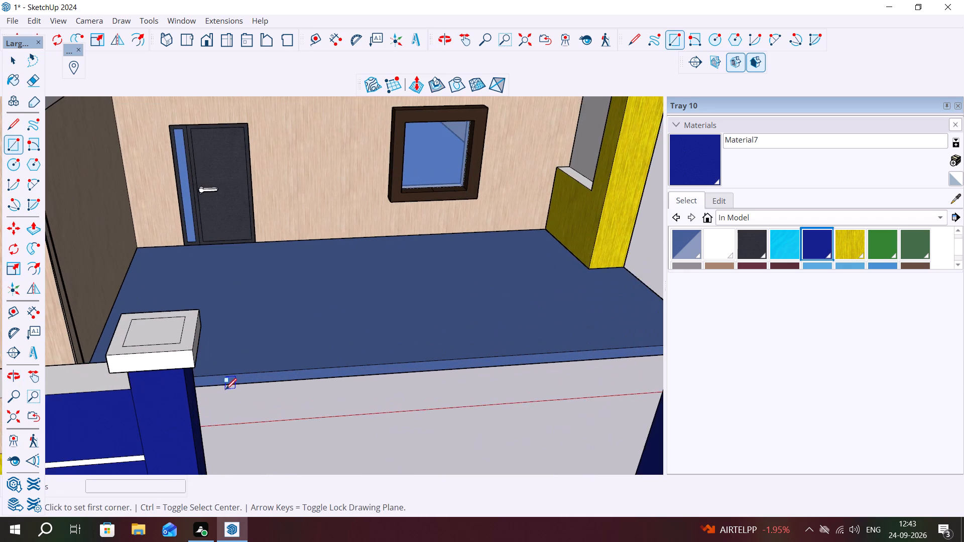
scroll(220, 389, "up", 1)
scroll(226, 379, "down", 6)
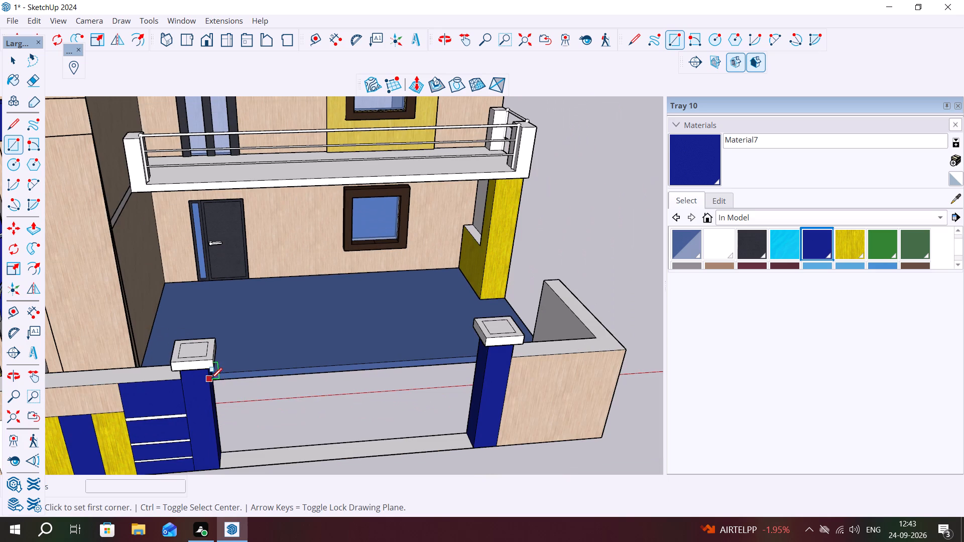
middle_click_drag(207, 369, 217, 276)
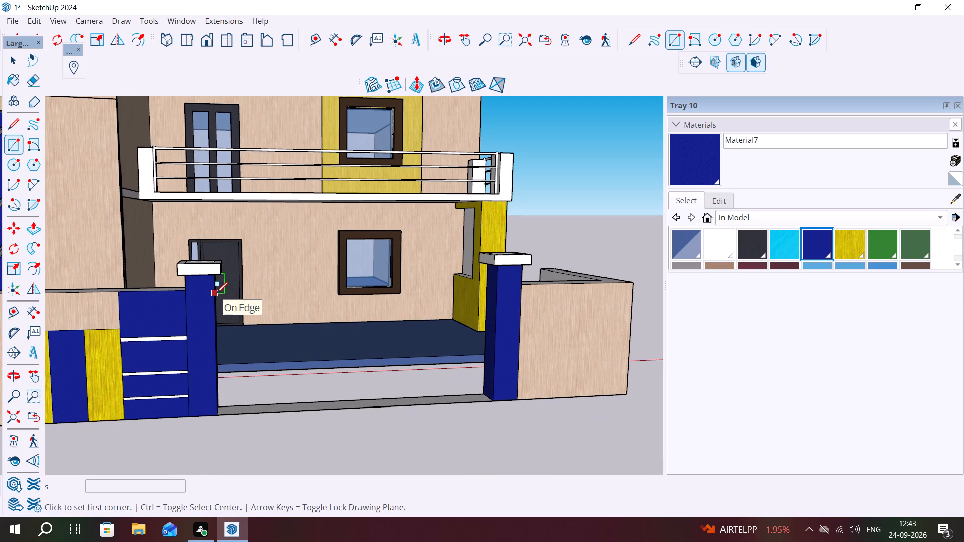
scroll(216, 293, "up", 3)
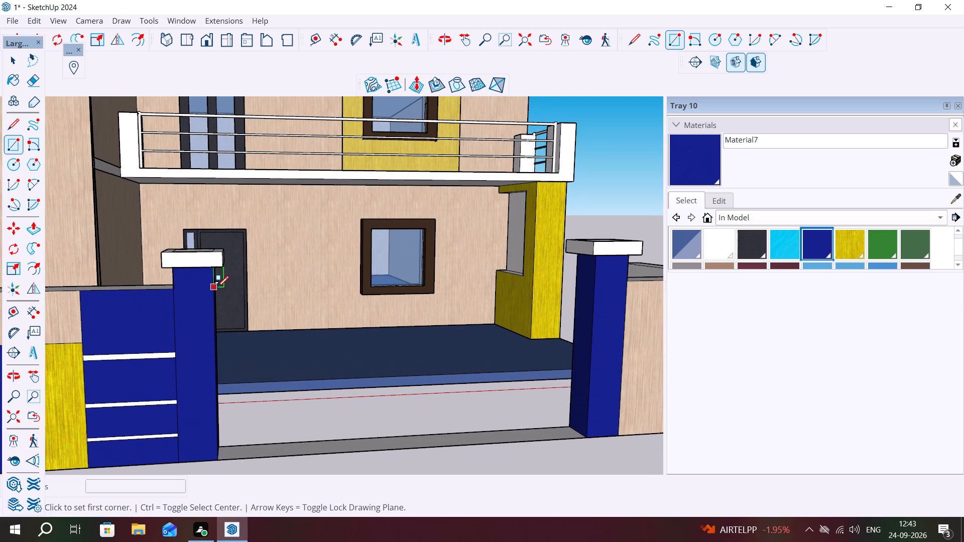
left_click(215, 287)
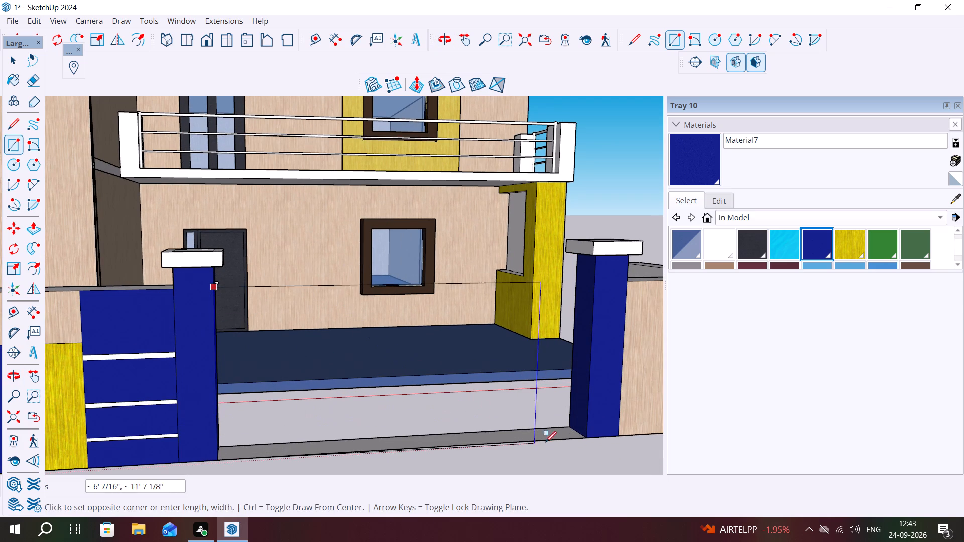
left_click(585, 437)
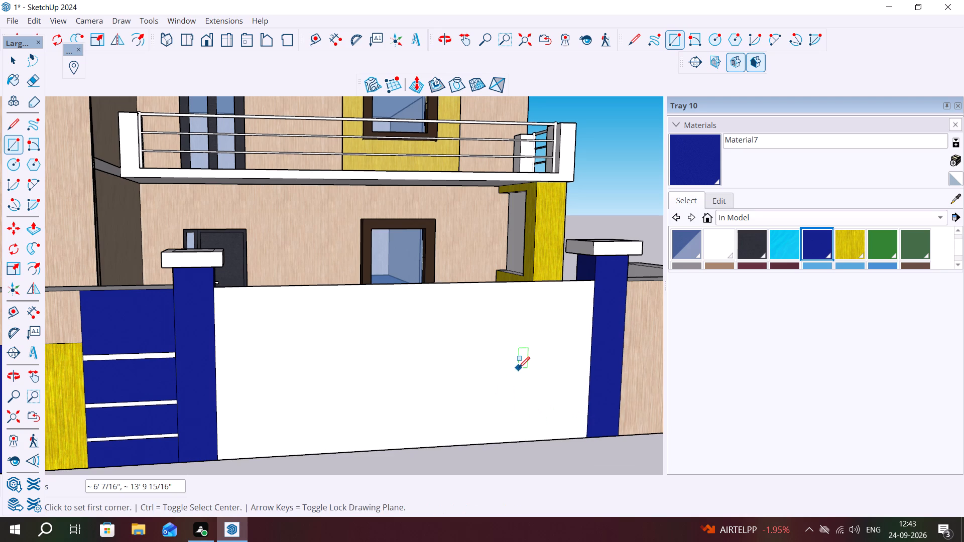
key("Escape")
key("space")
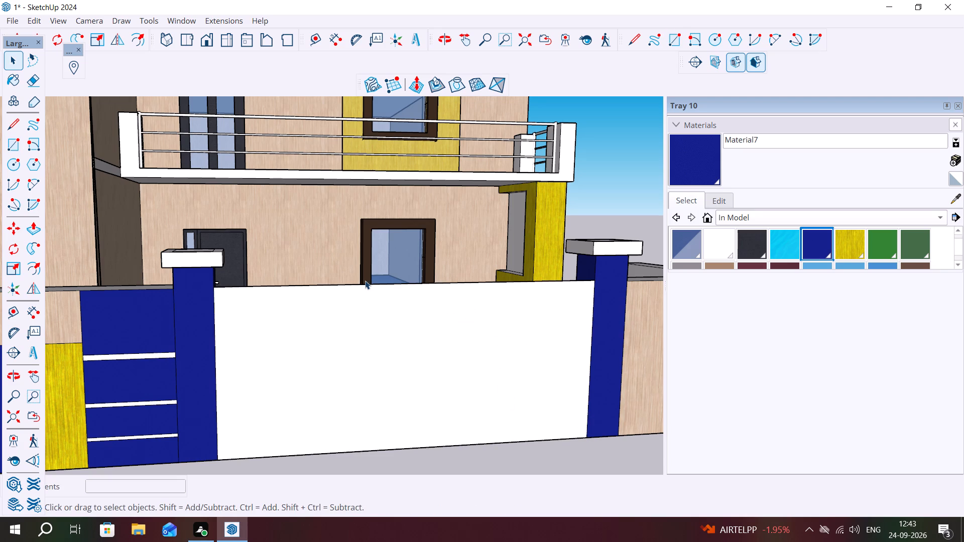
Split the gate rectangle into two leaves with a vertical line about 6' long between its bottom and top edge midpoints.
key("l")
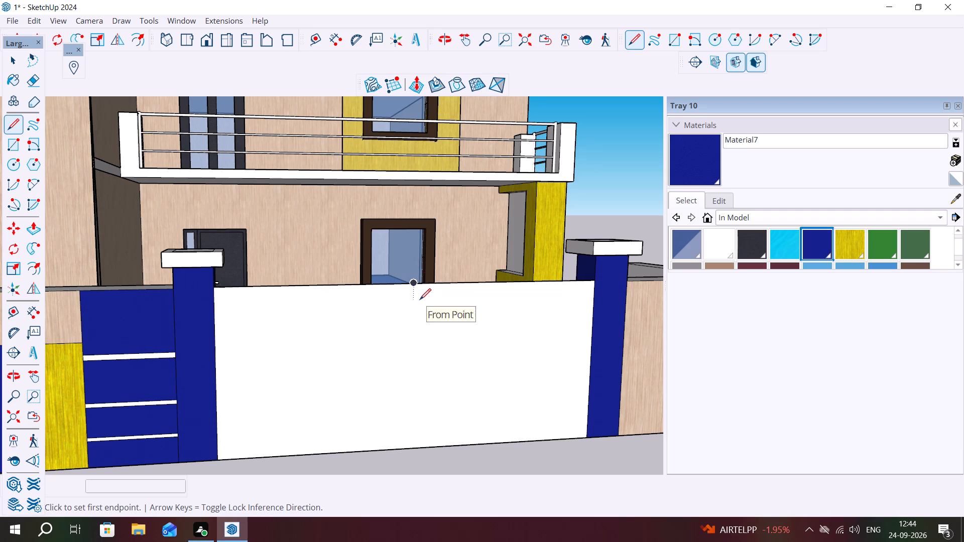
left_click(412, 448)
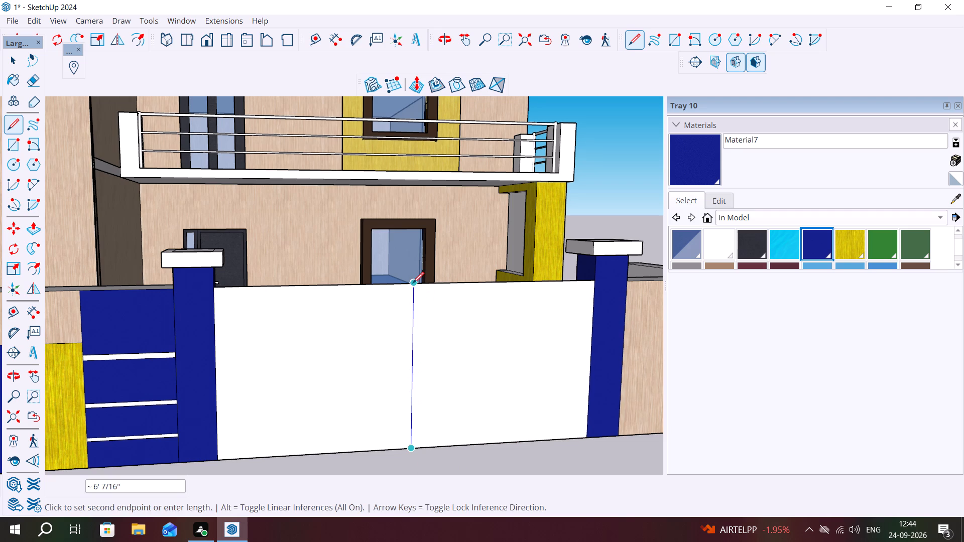
left_click(413, 283)
key("Escape")
key("space")
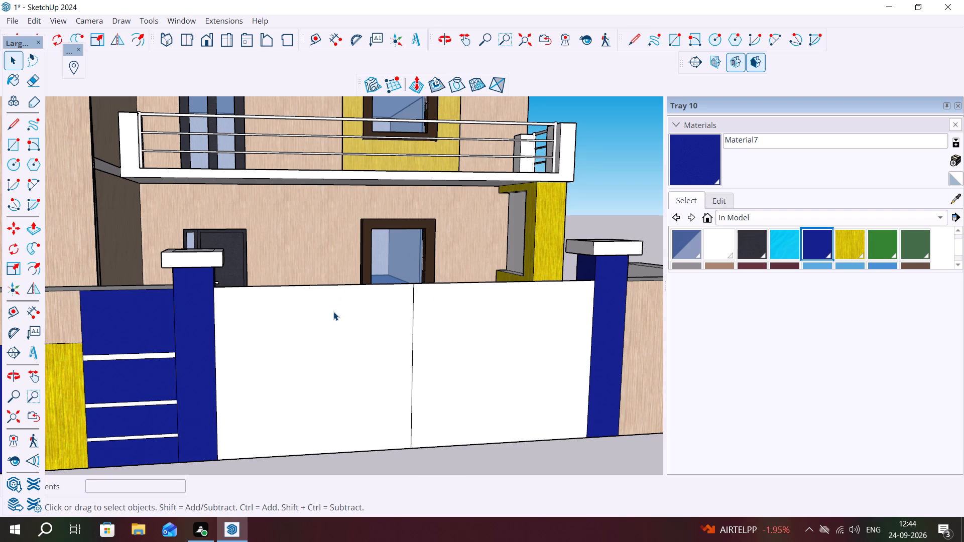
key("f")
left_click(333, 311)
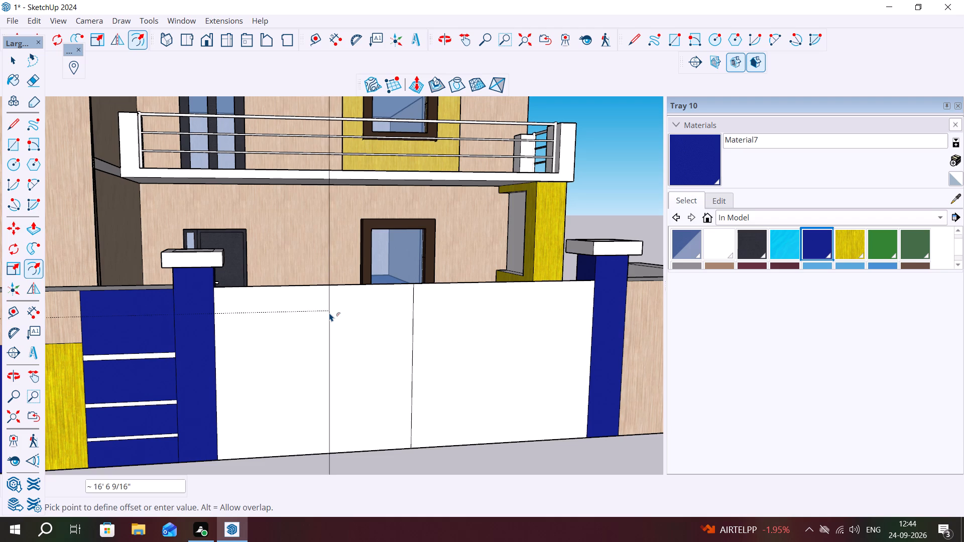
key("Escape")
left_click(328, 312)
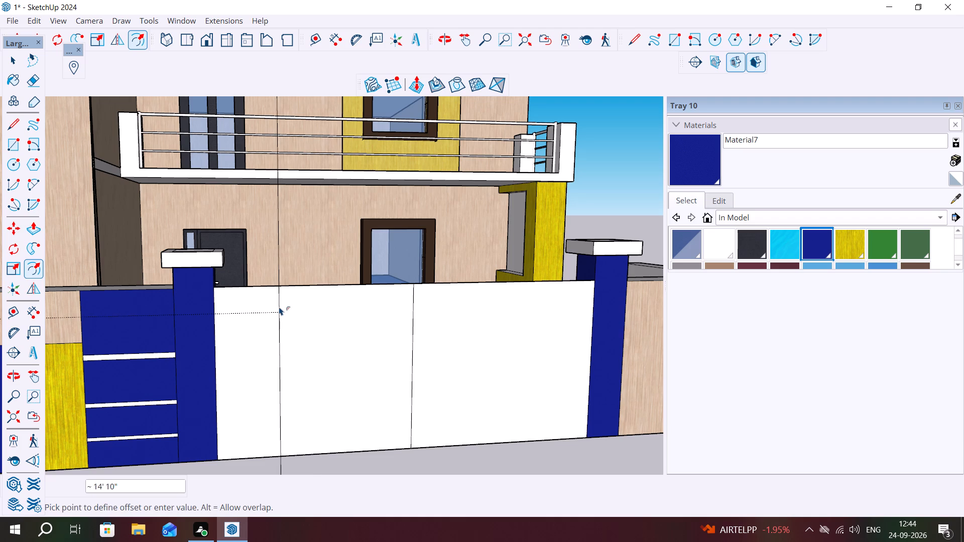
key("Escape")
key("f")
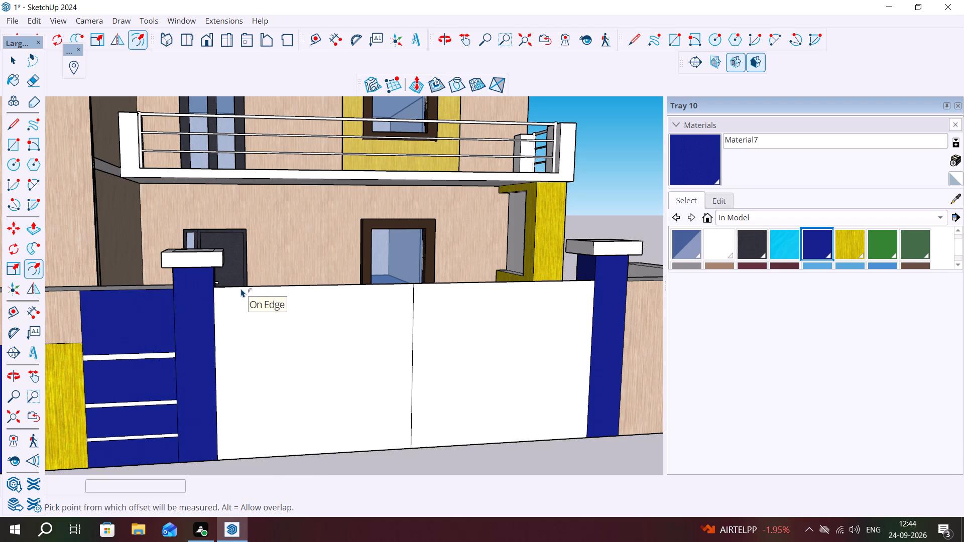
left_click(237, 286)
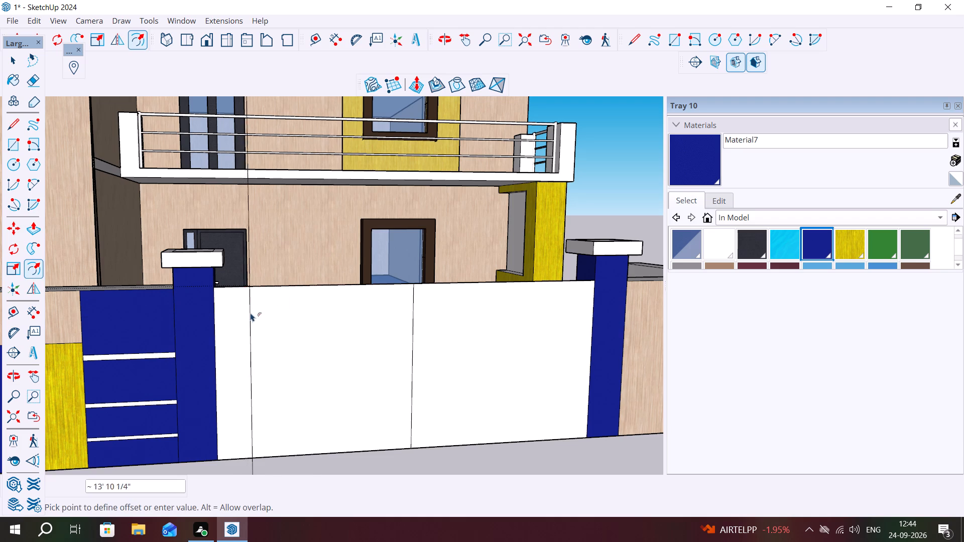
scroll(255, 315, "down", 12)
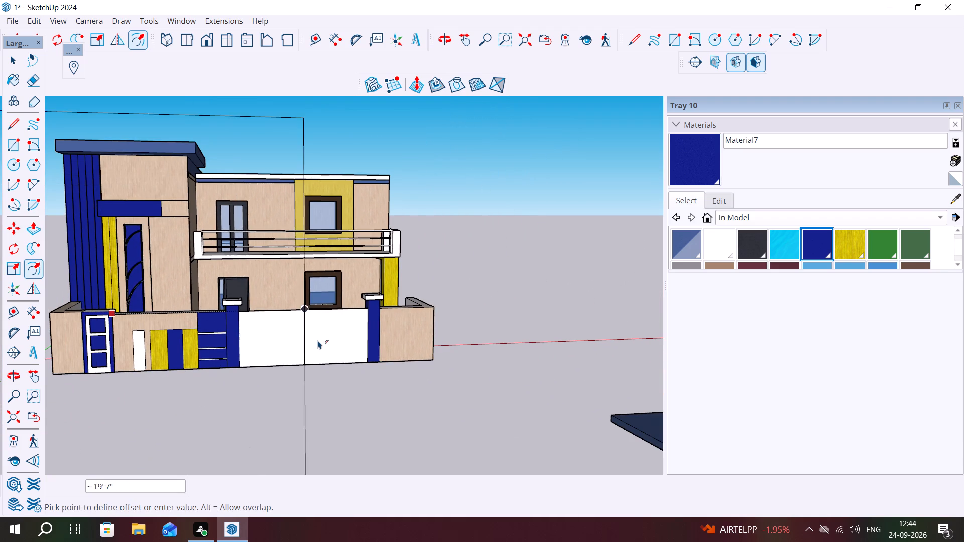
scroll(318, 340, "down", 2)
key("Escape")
Offset the outline of the gate leaf nearest the striped wall panel inward by about 4 11/16".
key("space")
double_click(275, 328)
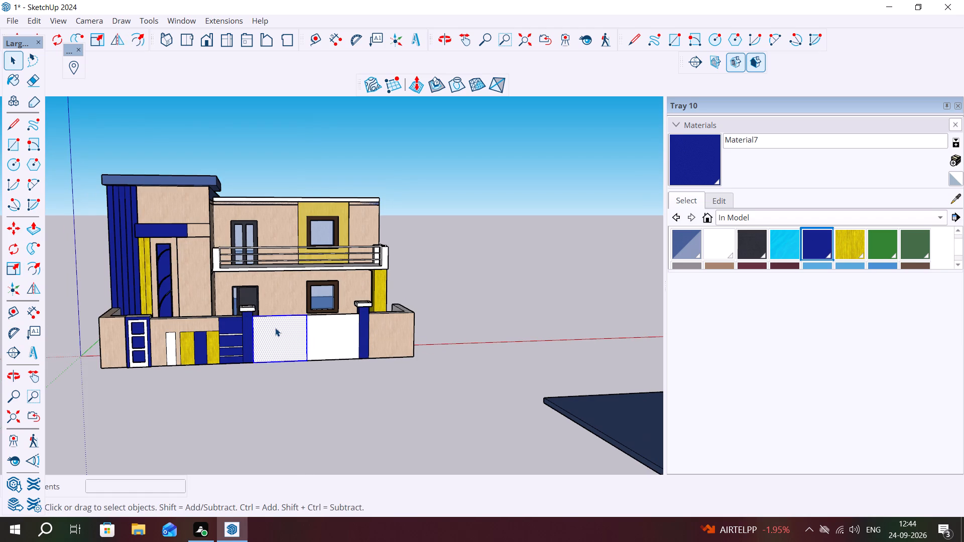
scroll(274, 325, "up", 10)
key("f")
left_click(272, 314)
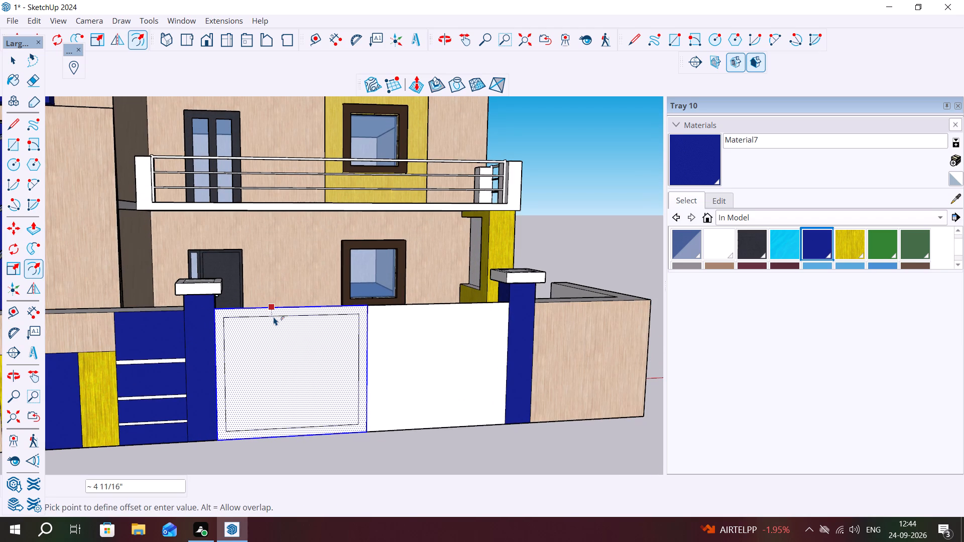
left_click(273, 317)
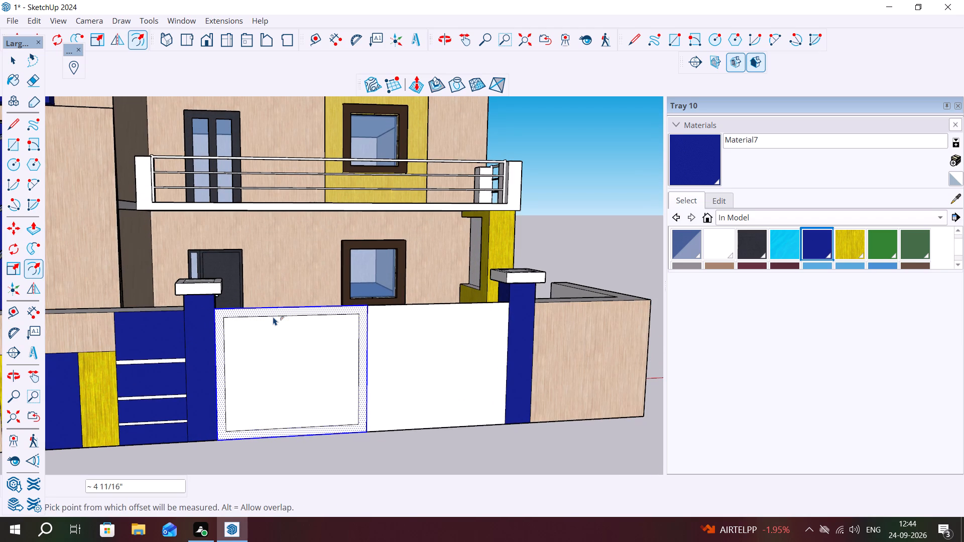
key("Escape")
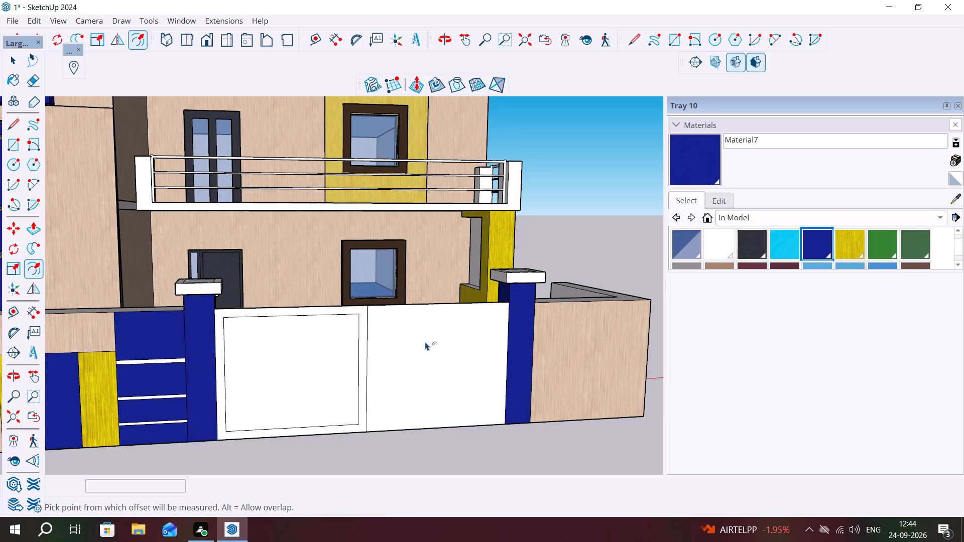
Offset the outline of the gate leaf nearest the short end wall inward by the same distance as the first leaf.
left_click(425, 342)
double_click(425, 342)
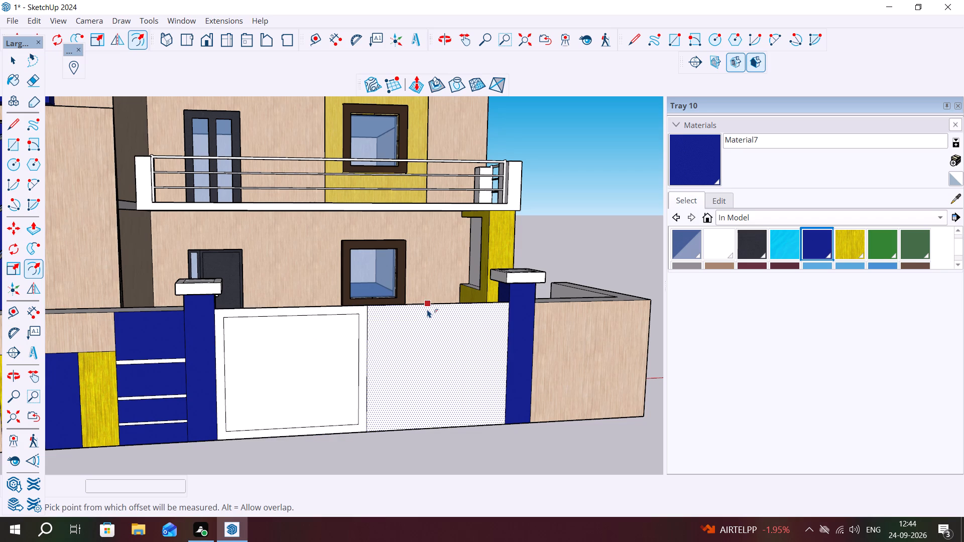
double_click(427, 309)
key("Escape")
key("space")
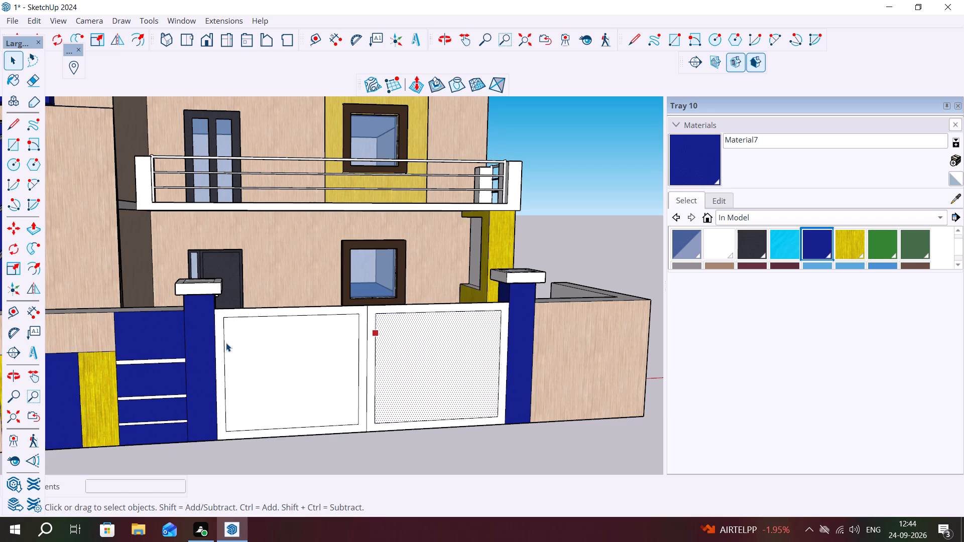
Draw a horizontal line about 6' 1 1/2" long across the inner panel of the leaf nearest the striped wall, just below its top edge.
key("l")
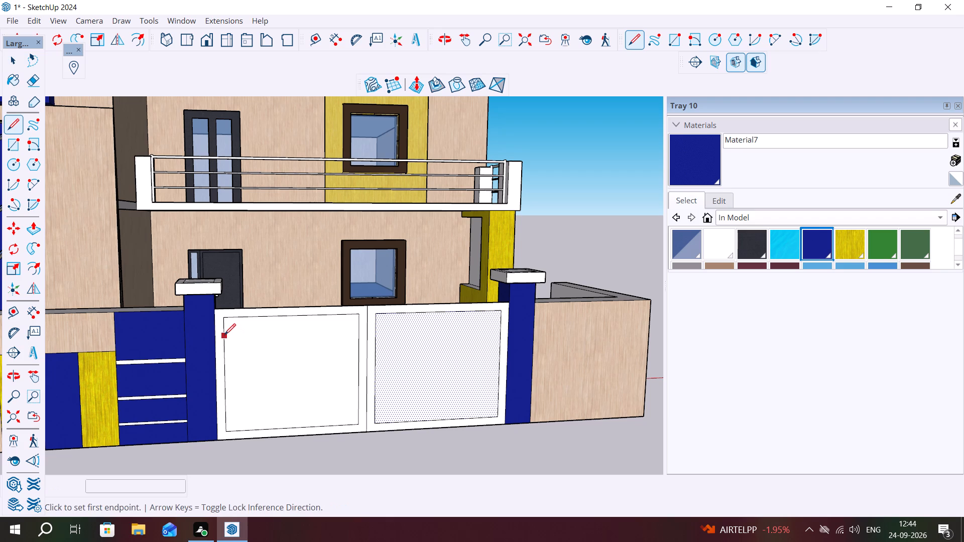
left_click(224, 331)
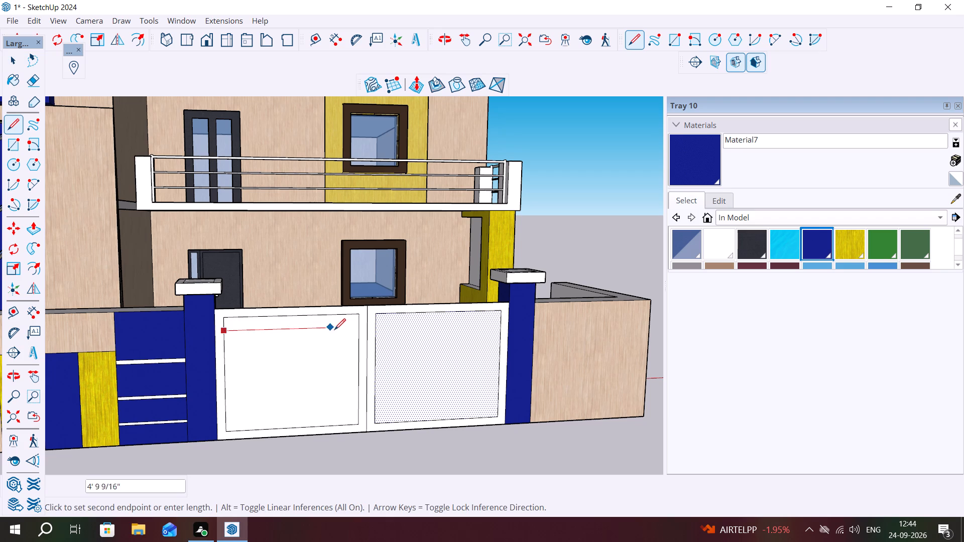
left_click(359, 329)
key("Escape")
Draw a second horizontal line about 6' 1 9/16" long just below the first, across the inner panel of the leaf nearest the striped wall.
scroll(211, 316, "up", 2)
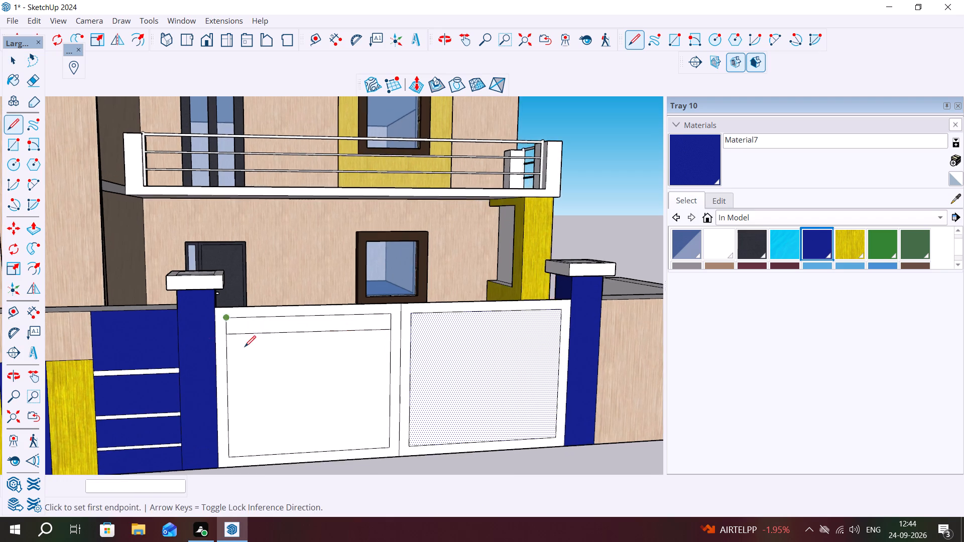
scroll(245, 347, "up", 2)
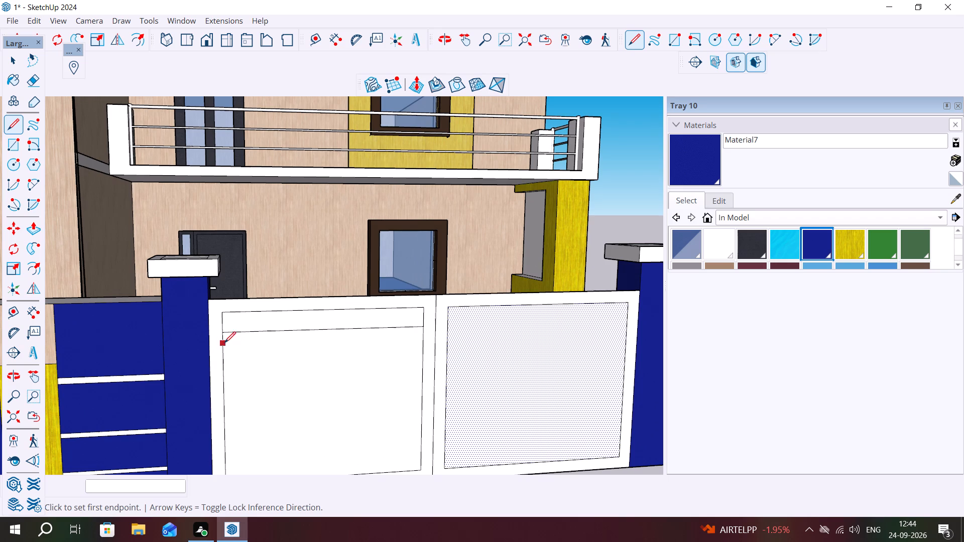
left_click(223, 341)
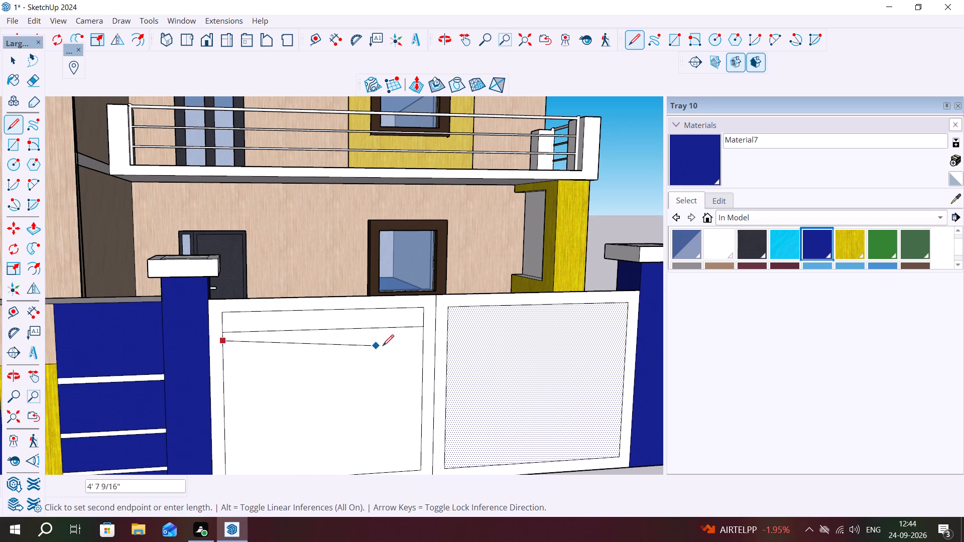
left_click(423, 336)
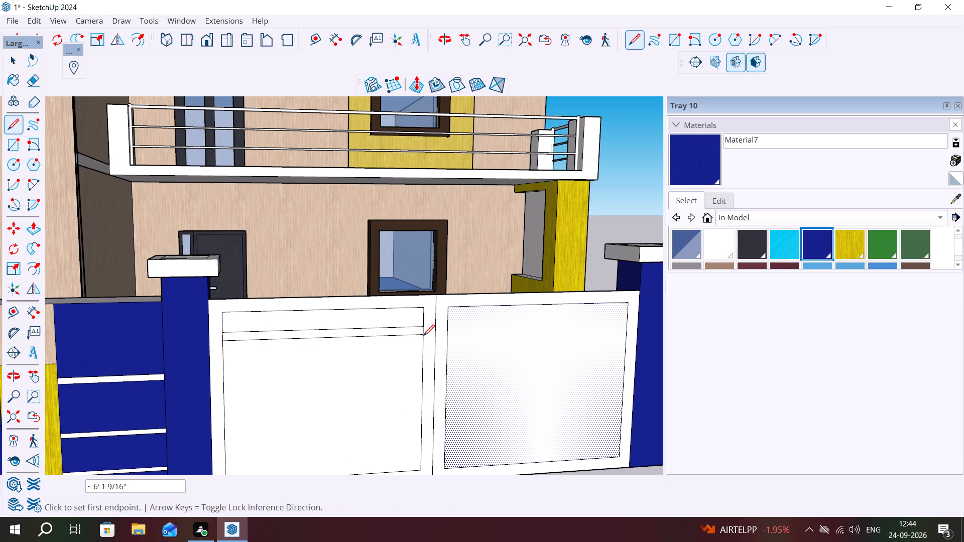
Copy the narrow horizontal strip between the two lines about 3' 10" down, near the bottom of the same inner panel.
key("space")
left_click(400, 330)
left_click(400, 330)
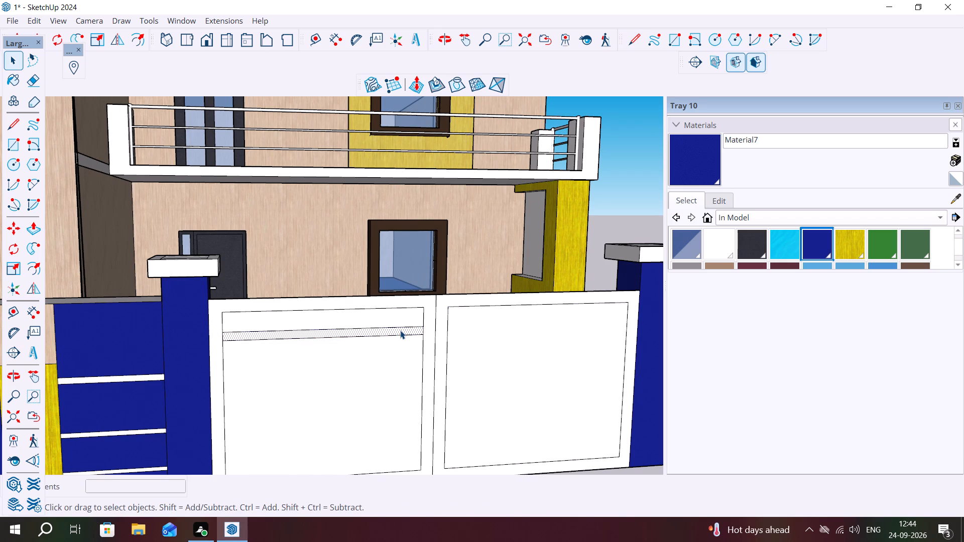
double_click(400, 330)
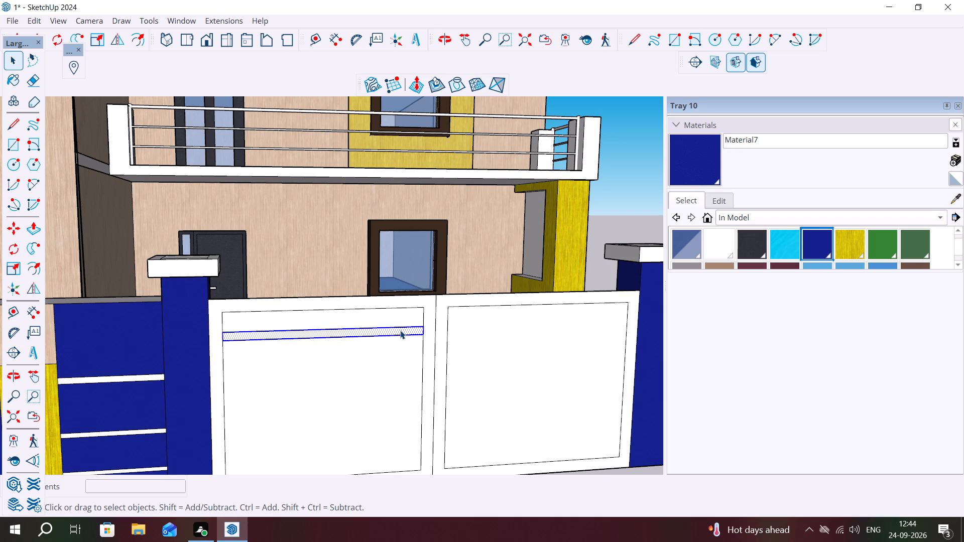
key("m")
scroll(416, 336, "down", 4)
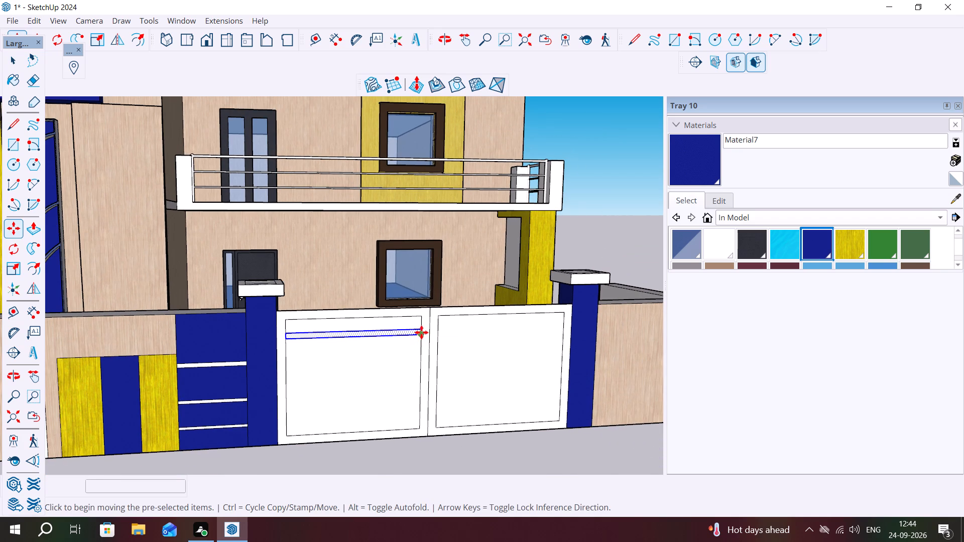
left_click(421, 332)
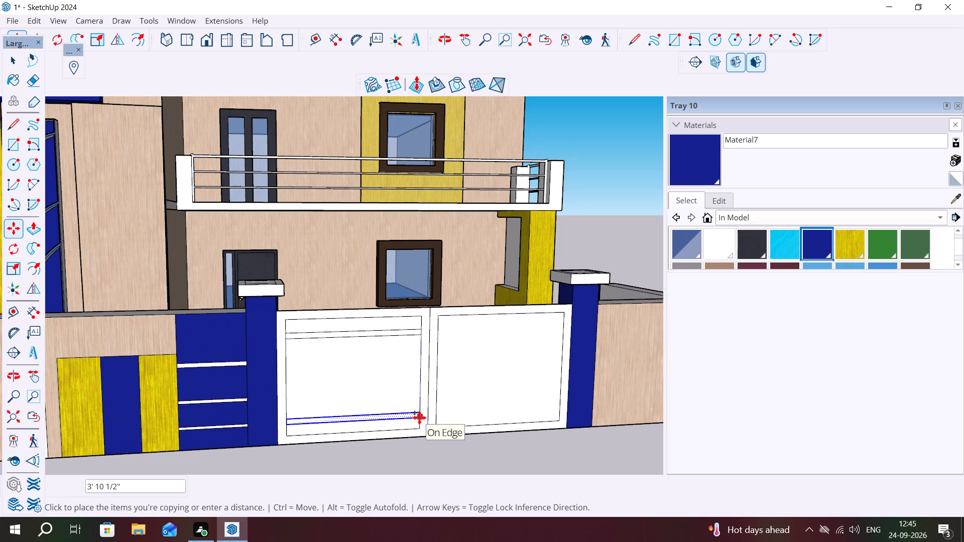
left_click(420, 417)
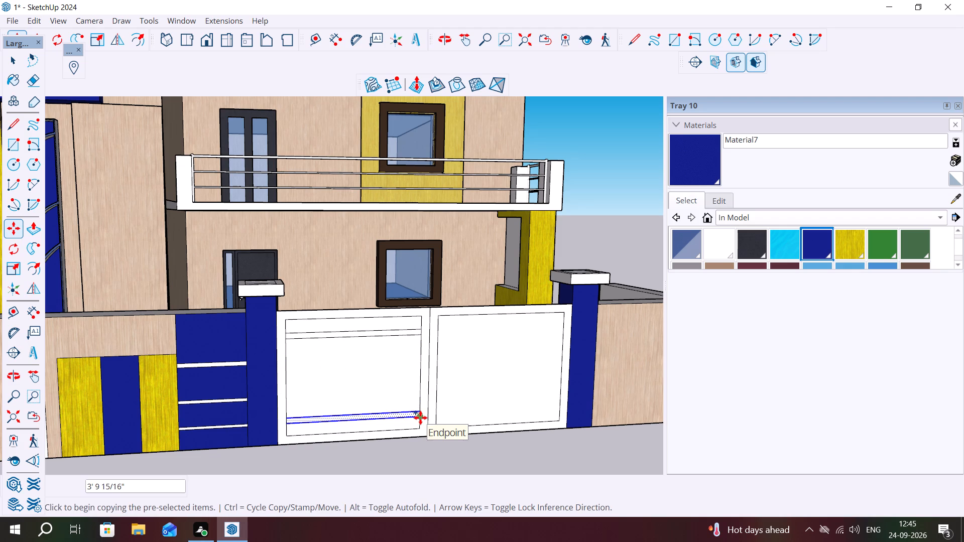
Copy the bottom horizontal strip about 6' 11" across into the inner panel of the leaf nearest the short end wall.
left_click_drag(420, 418, 419, 413)
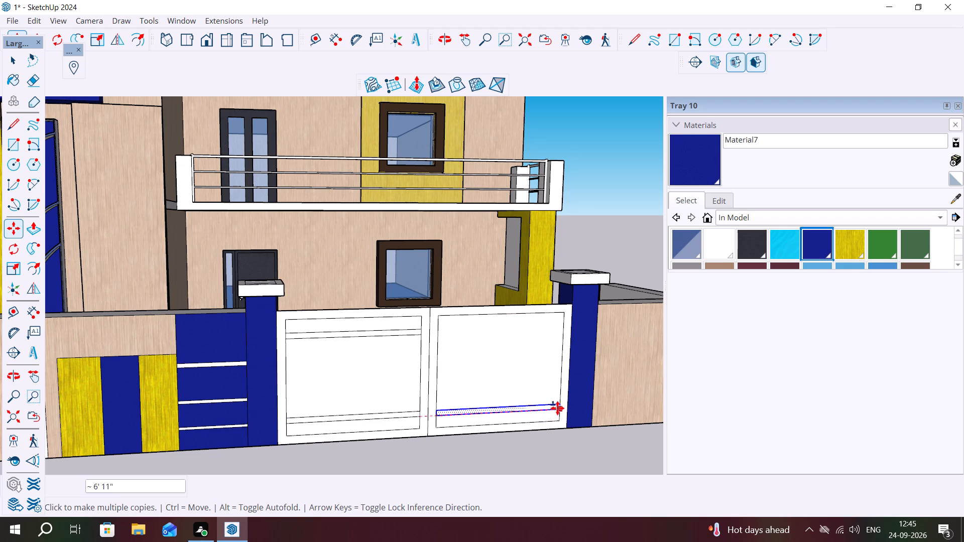
left_click(561, 408)
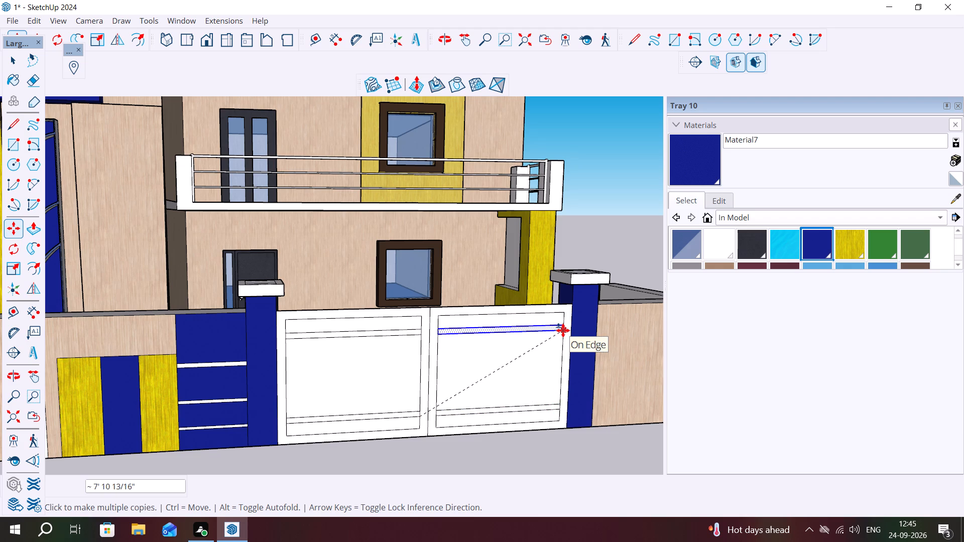
key("Escape")
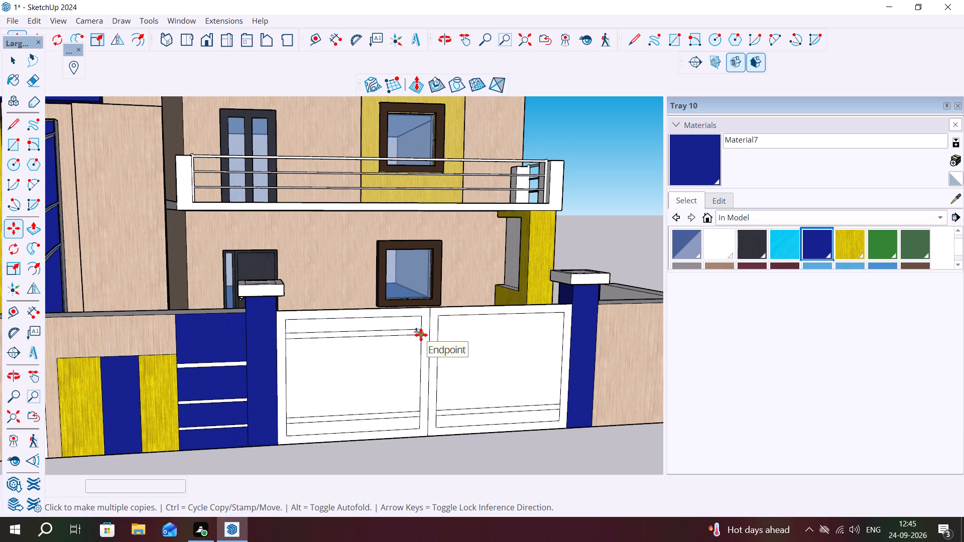
Copy the top horizontal strip about 6' 11" across from the leaf nearest the striped wall into the other leaf.
key("space")
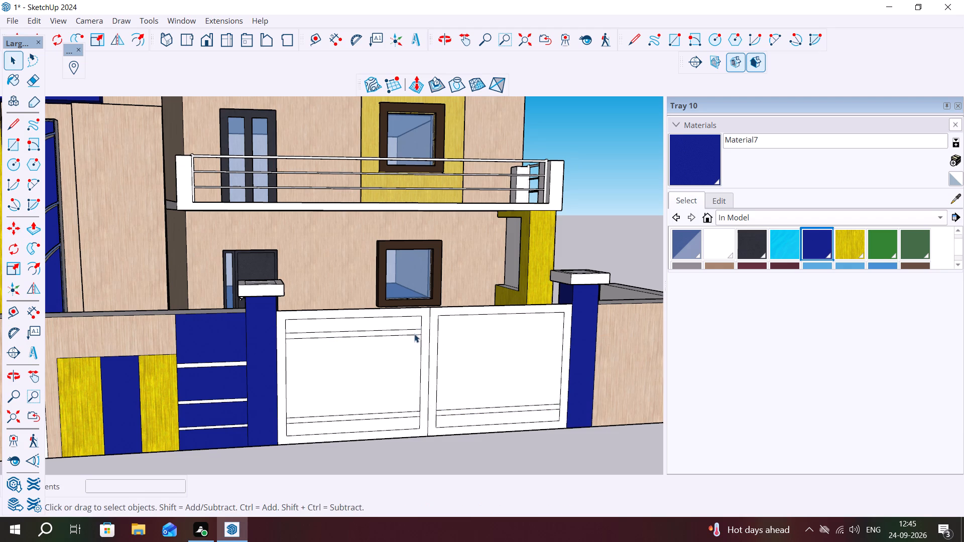
double_click(413, 332)
double_click(416, 332)
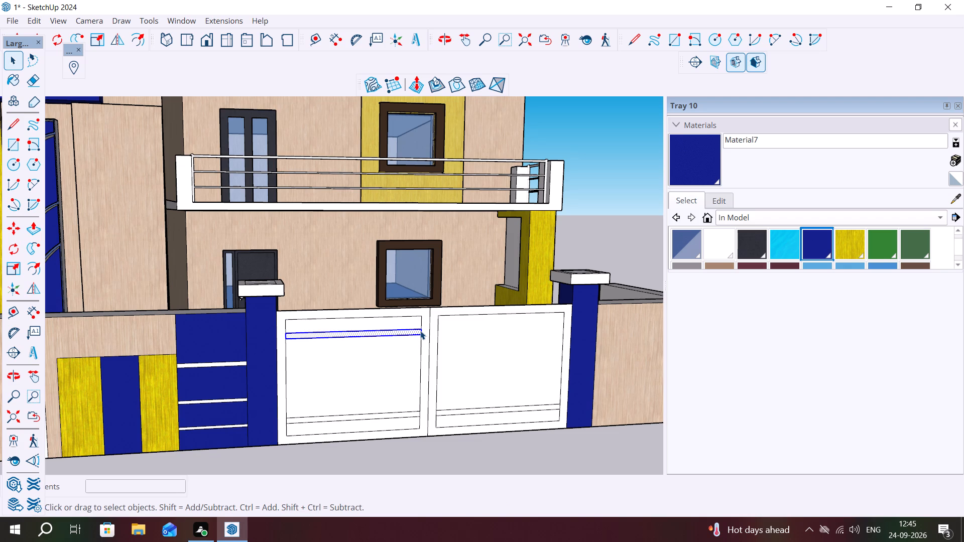
key("m")
left_click(420, 335)
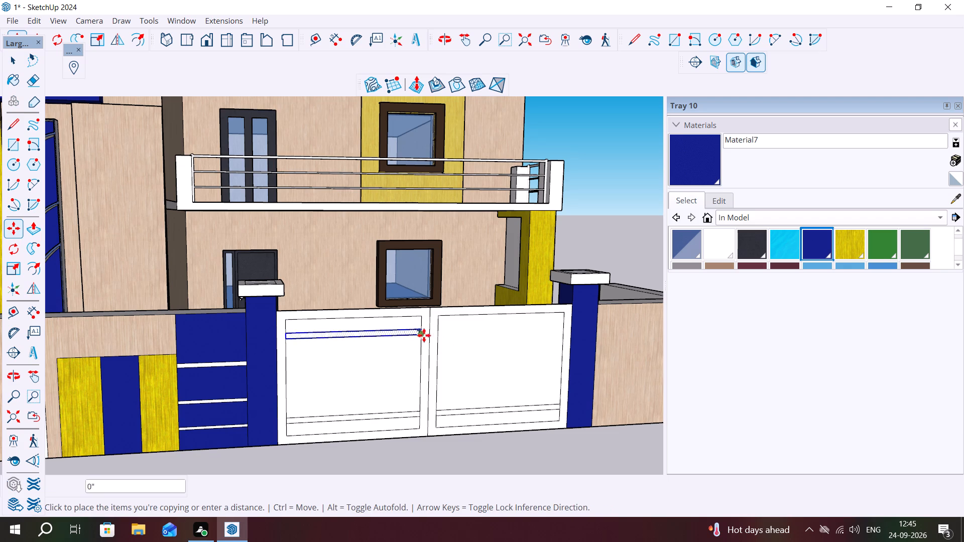
left_click(563, 329)
key("Escape")
key("space")
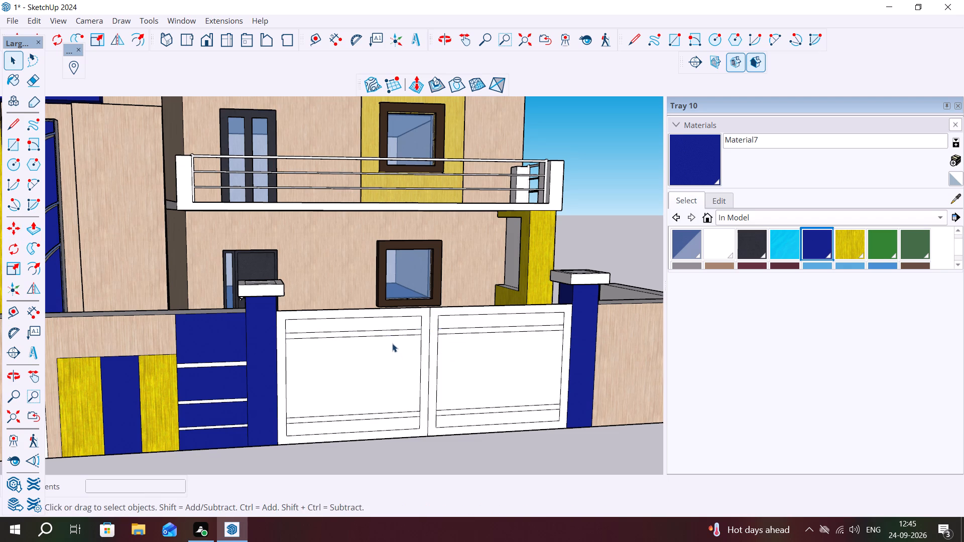
Copy the top horizontal strip of the leaf nearest the striped wall about 6" down as a second slat.
double_click(304, 336)
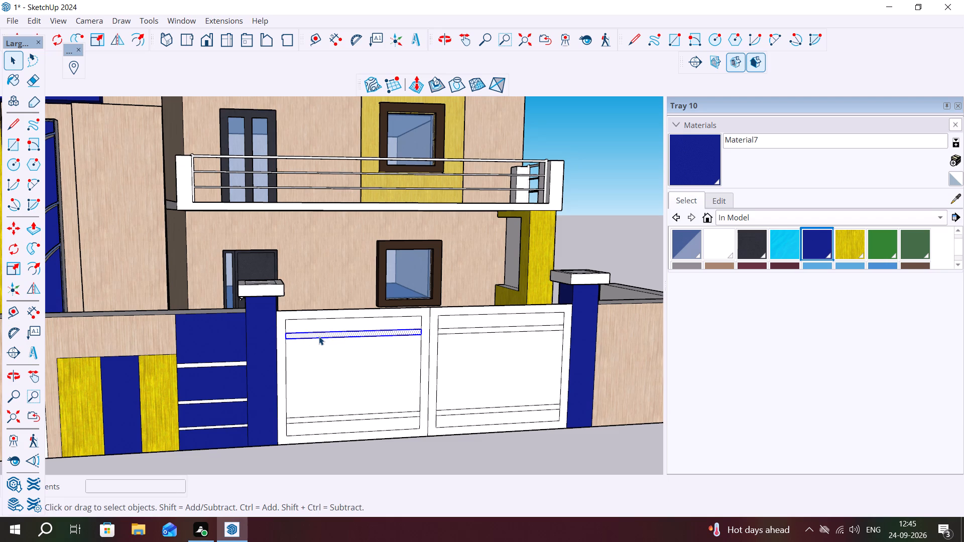
key("m")
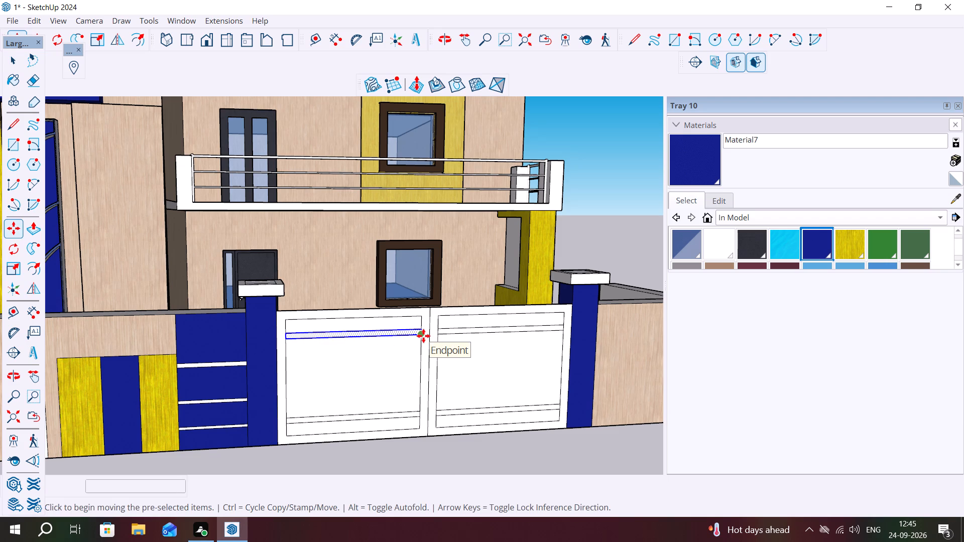
left_click(423, 335)
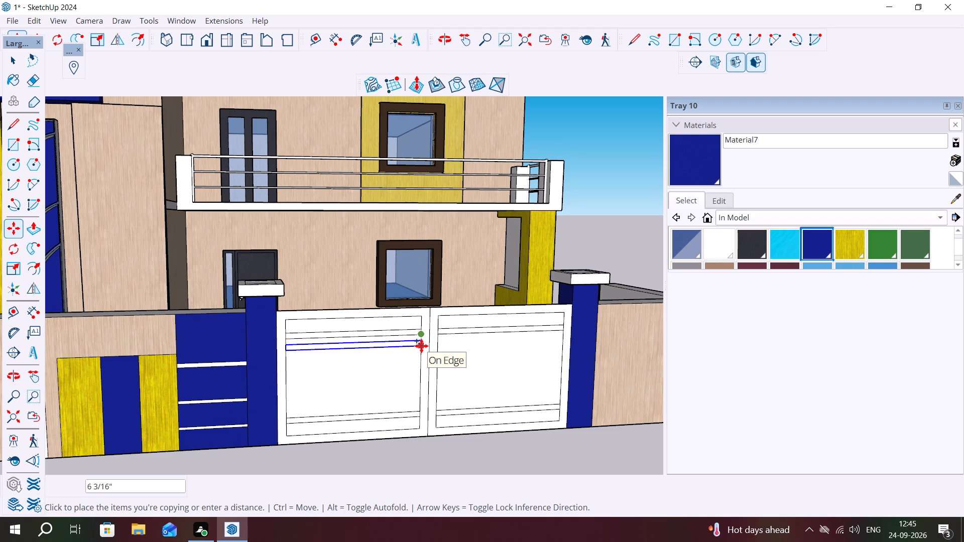
left_click(421, 347)
Copy the second horizontal slat about 6' 11" across into the leaf nearest the short end wall.
left_click(422, 344)
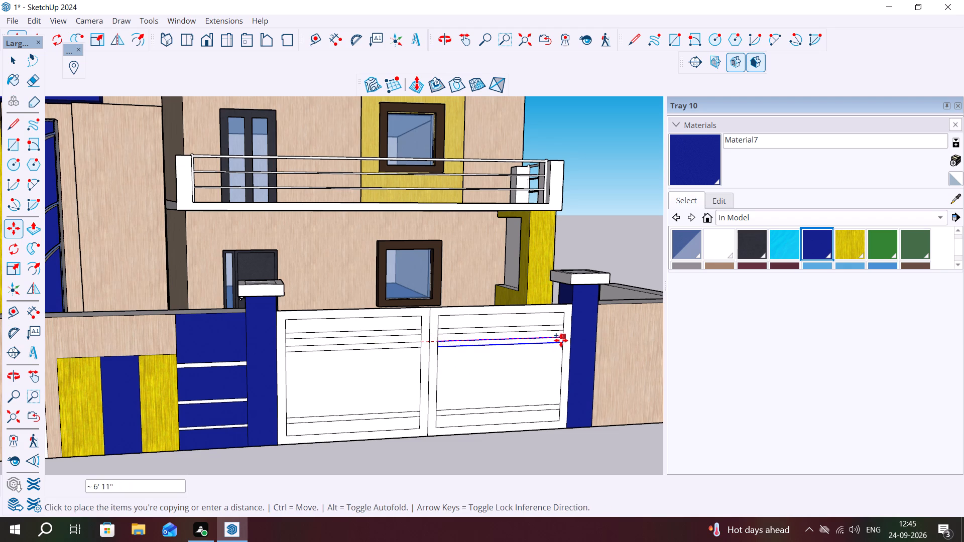
left_click(561, 340)
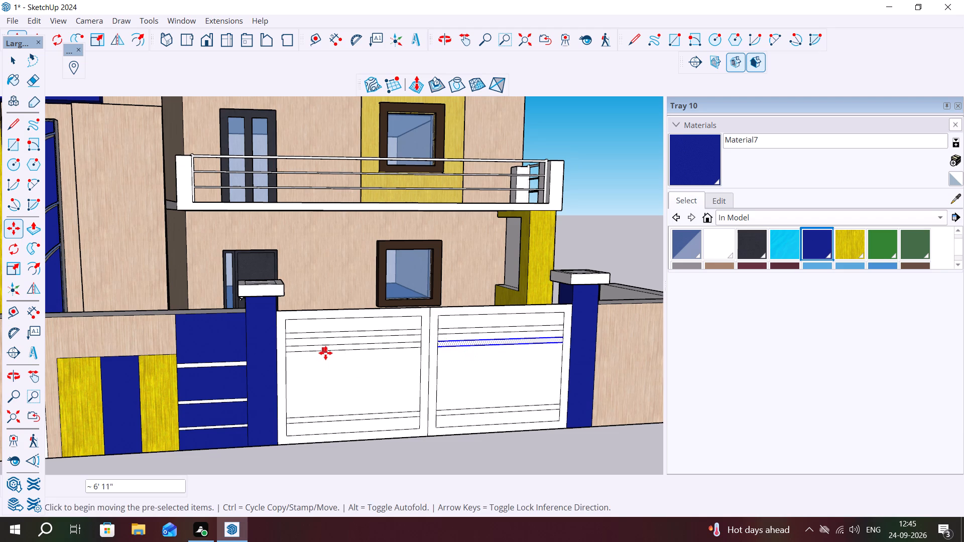
key("Escape")
key("space")
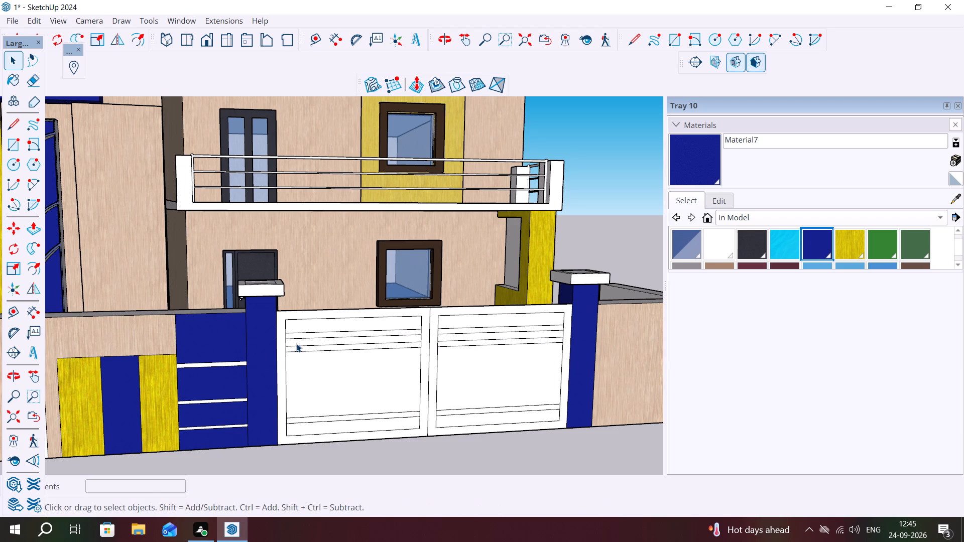
Draw two closely spaced vertical lines from the second slat to the bottom slat, near the pillar side of the leaf nearest the striped wall.
key("l")
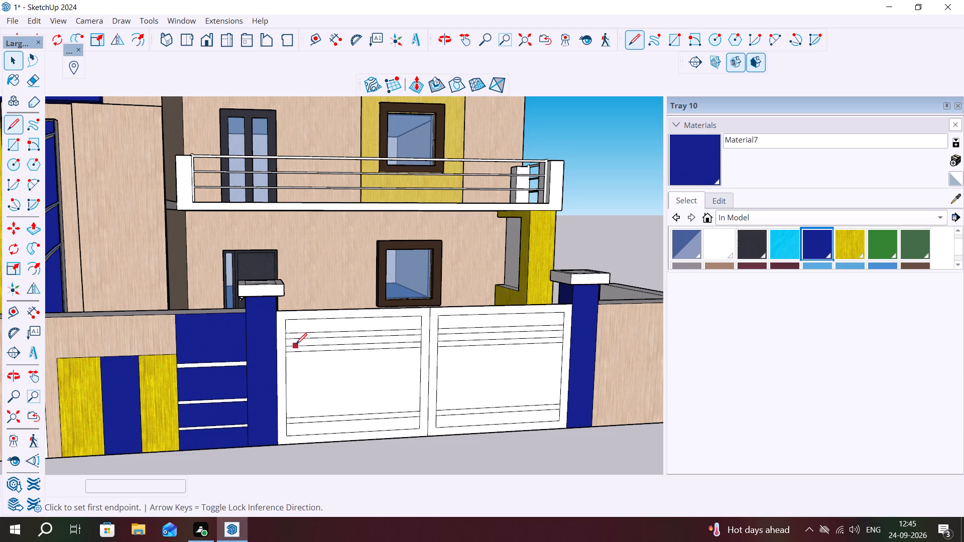
left_click(296, 353)
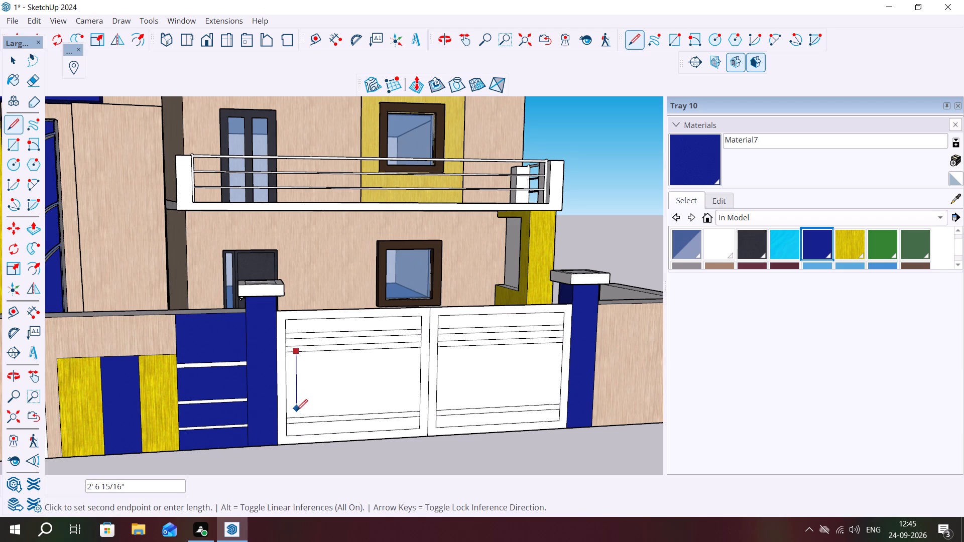
left_click(296, 419)
scroll(296, 357, "up", 4)
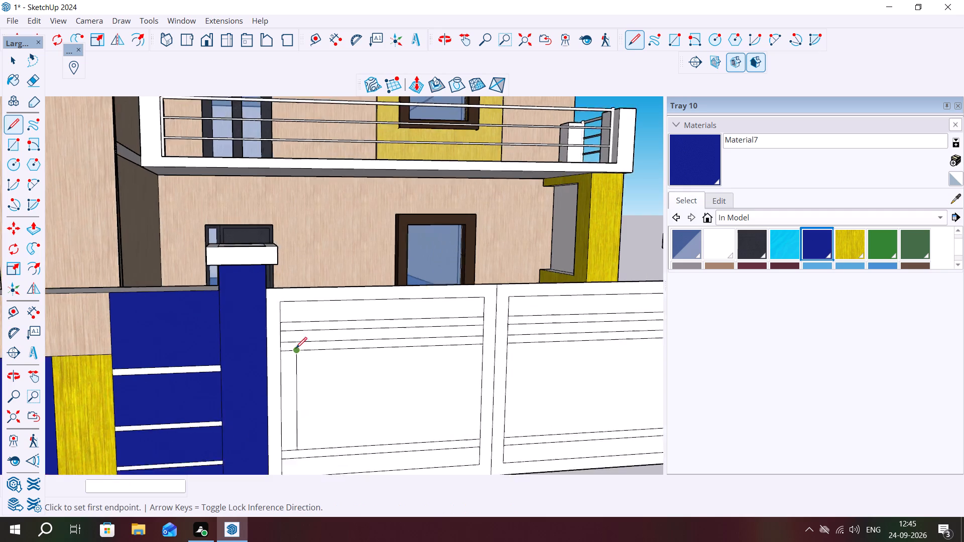
scroll(296, 348, "up", 4)
left_click(306, 353)
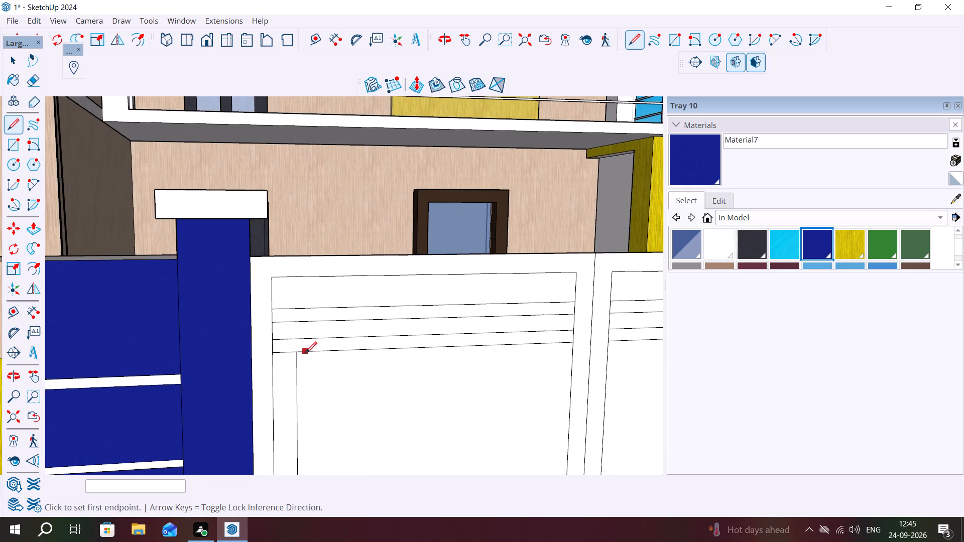
scroll(306, 351, "down", 6)
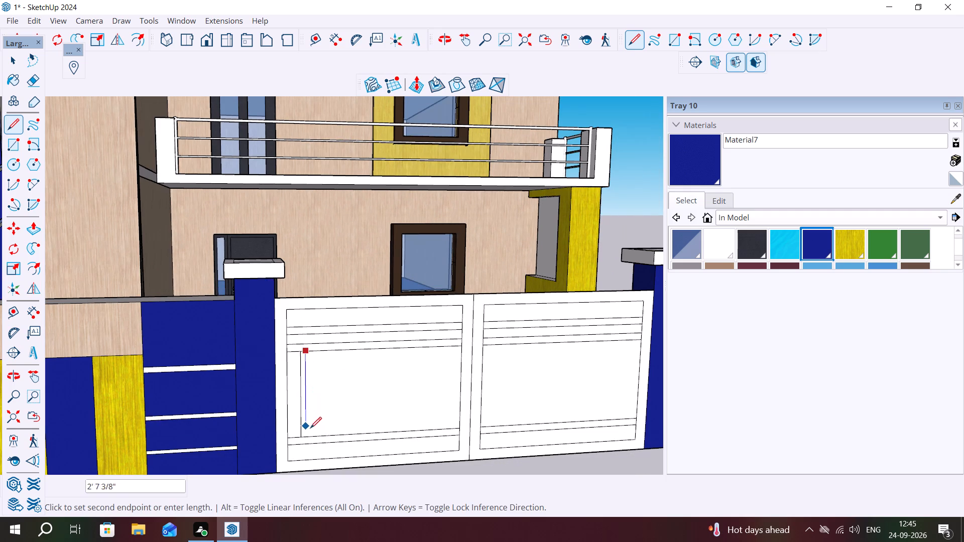
left_click(312, 435)
Copy the narrow vertical strip about 5' 1 11/16" across to the meeting-edge side of the same leaf's inner panel.
key("space")
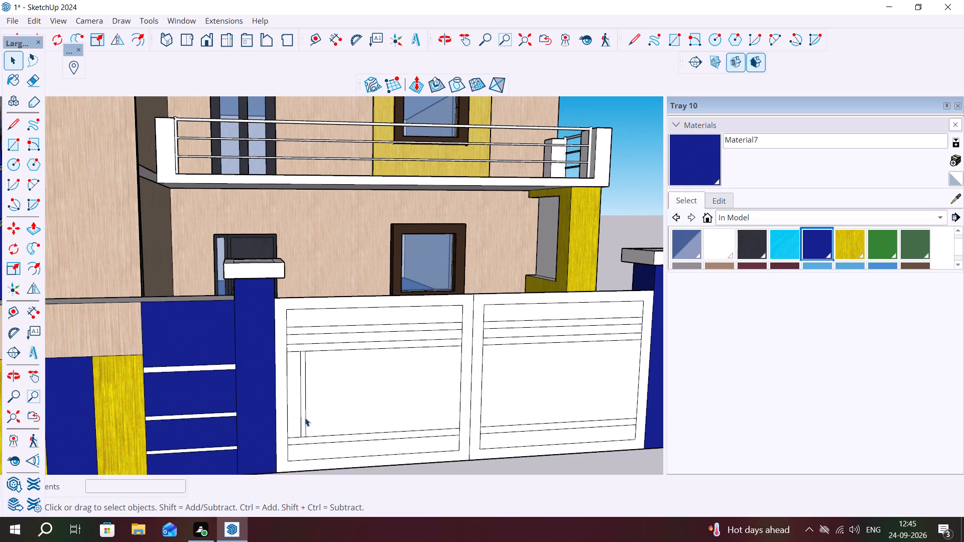
left_click(305, 418)
double_click(303, 414)
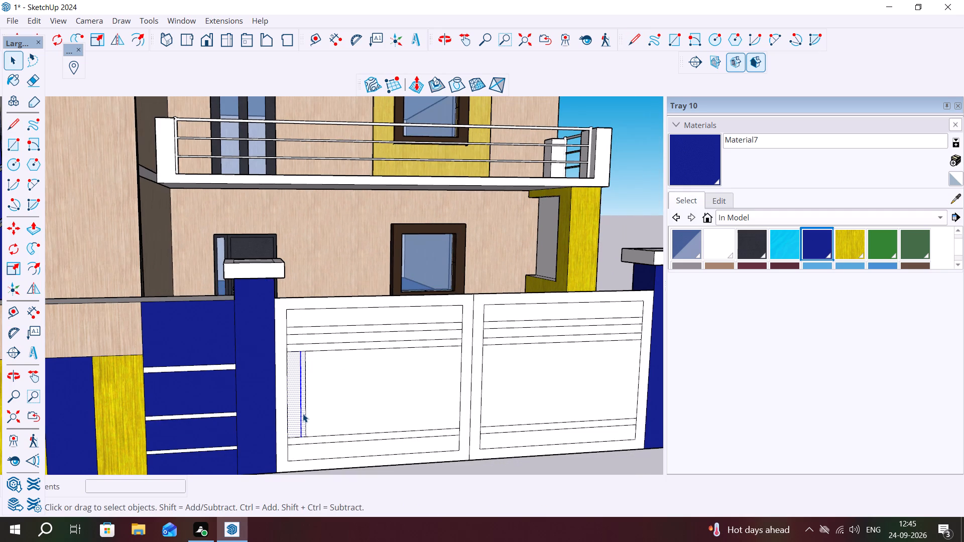
double_click(303, 414)
left_click(304, 414)
double_click(304, 414)
key("m")
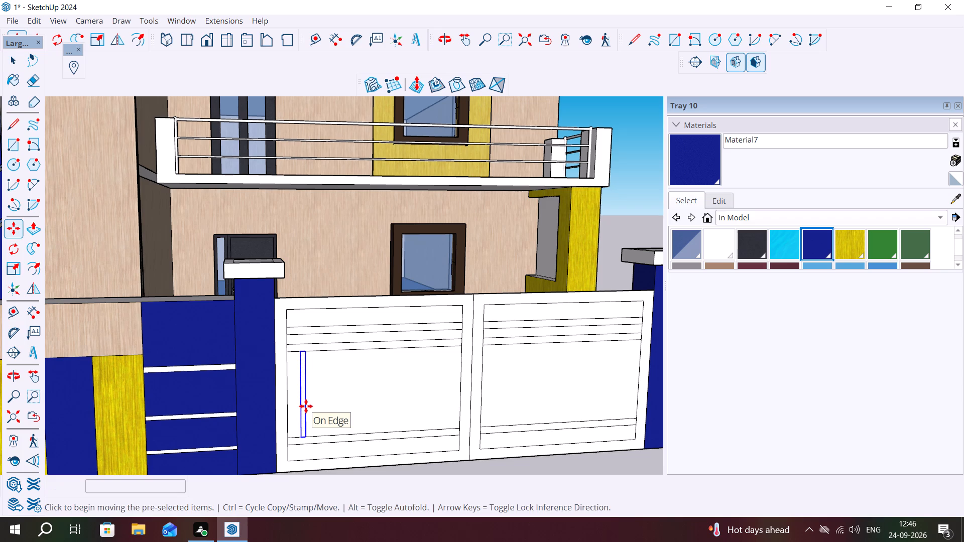
left_click(307, 438)
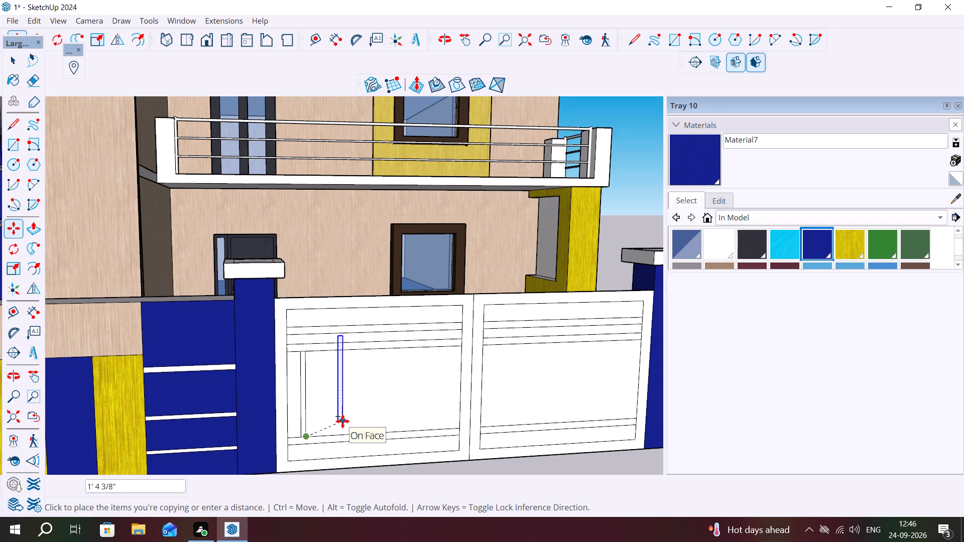
left_click(449, 425)
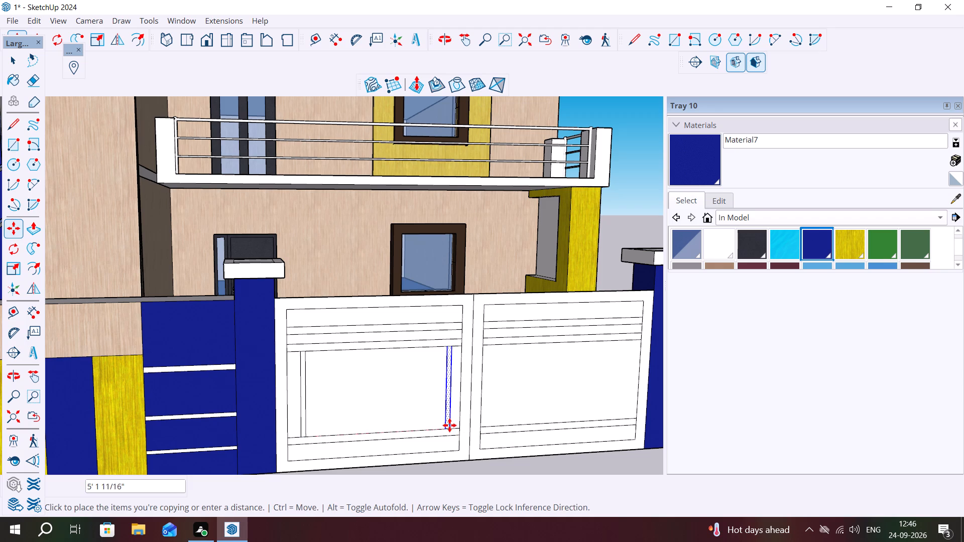
Copy the vertical strip about 1' 9 7/16" across to the meeting-edge side of the leaf nearest the short end wall.
left_click(447, 428)
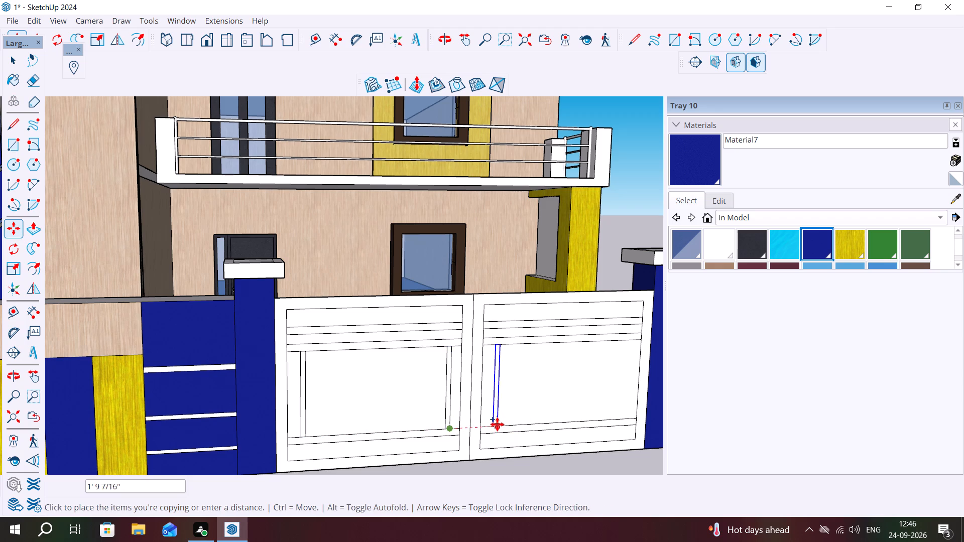
left_click(497, 424)
Copy the vertical strip about 5' 1 1/2" across to the pillar side of the leaf nearest the short end wall.
left_click(496, 424)
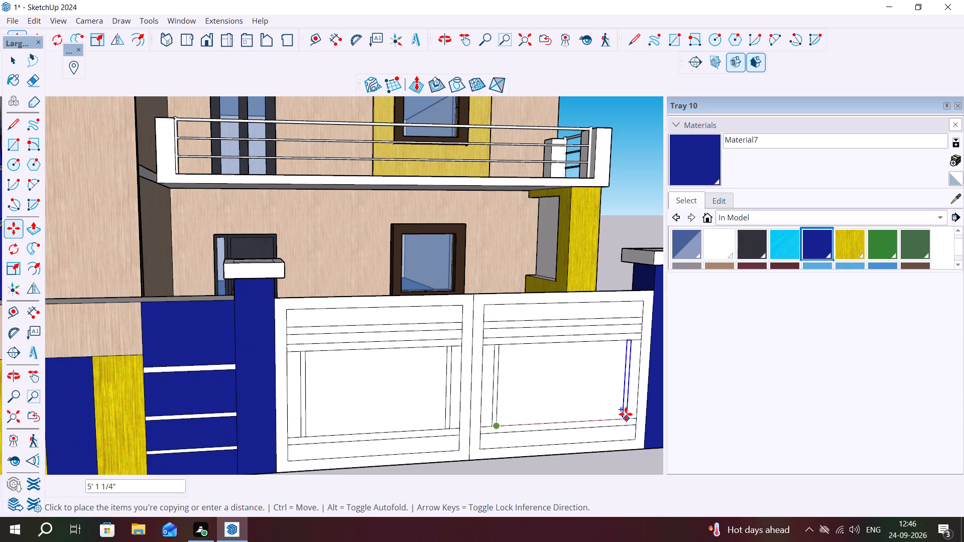
left_click(626, 414)
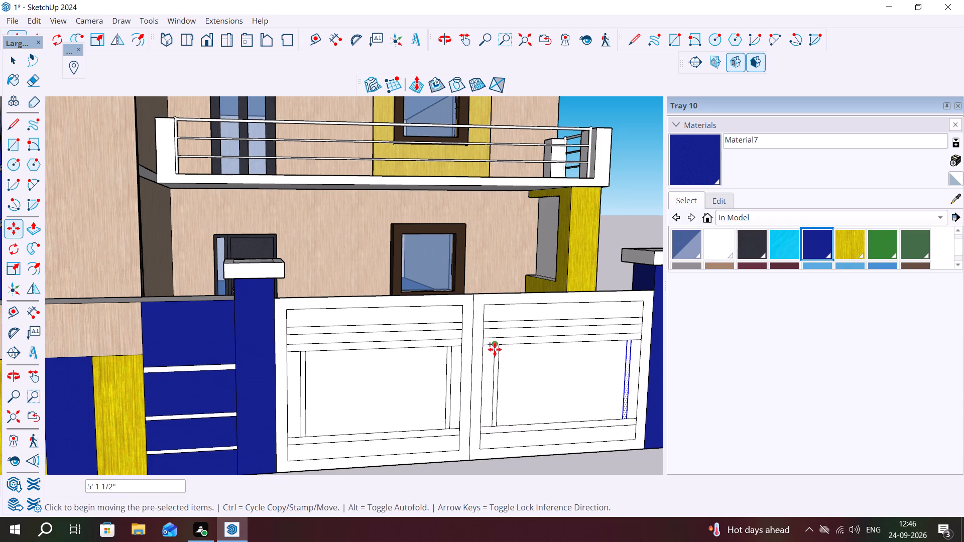
key("Escape")
key("space")
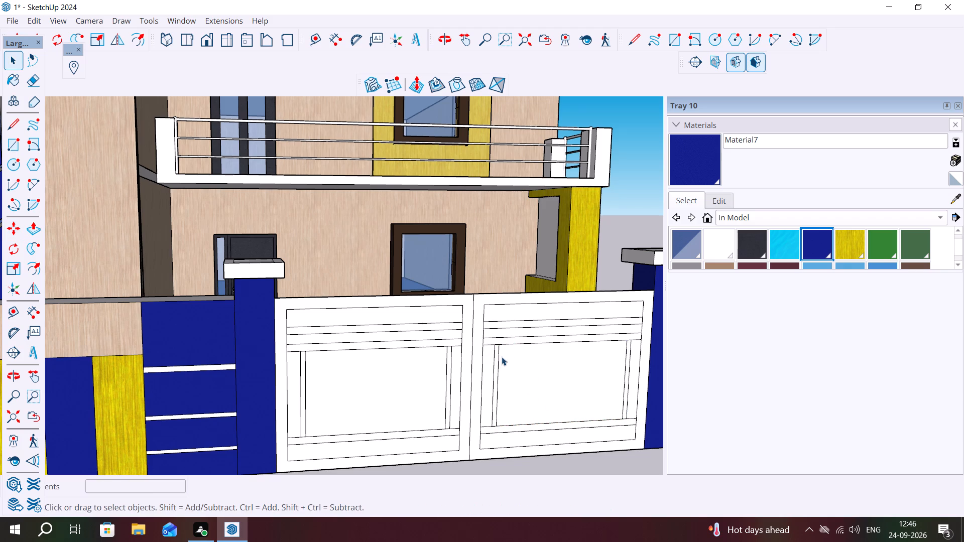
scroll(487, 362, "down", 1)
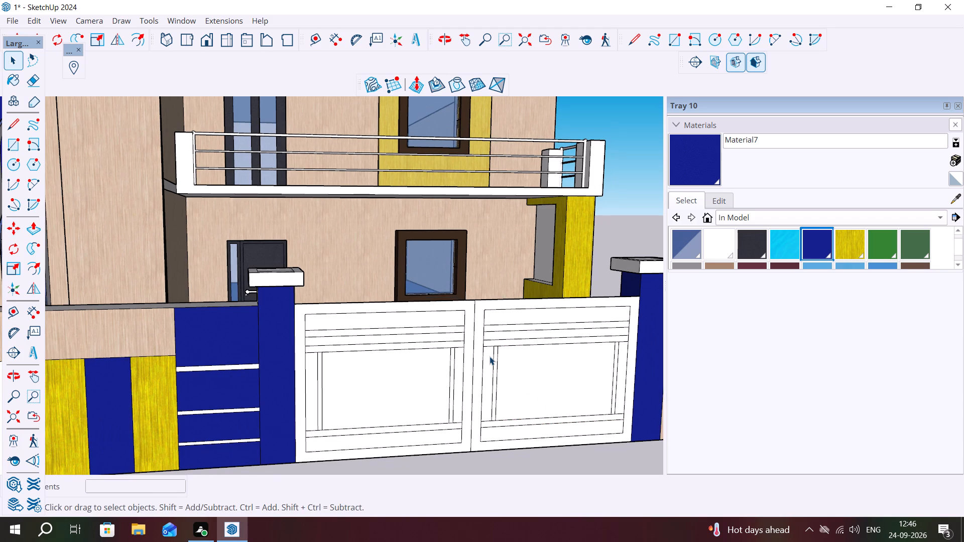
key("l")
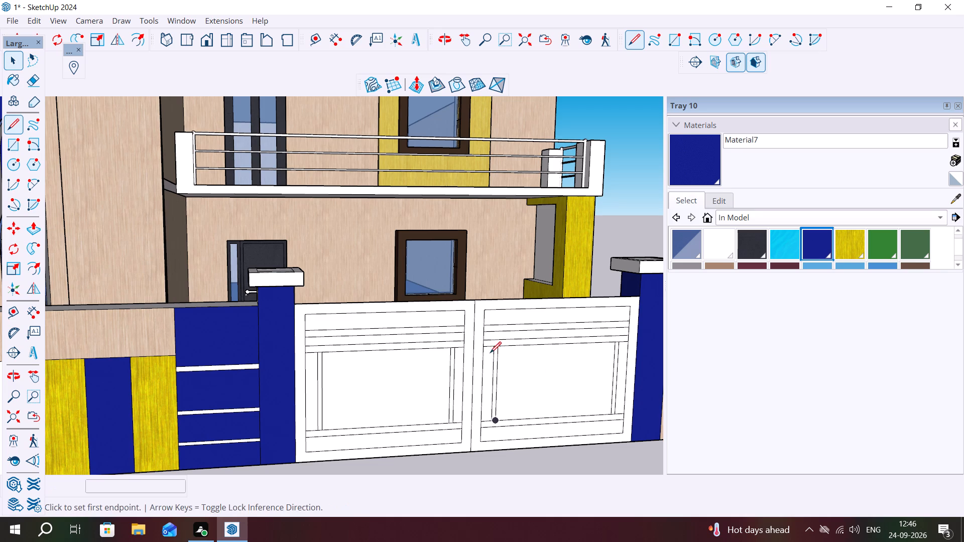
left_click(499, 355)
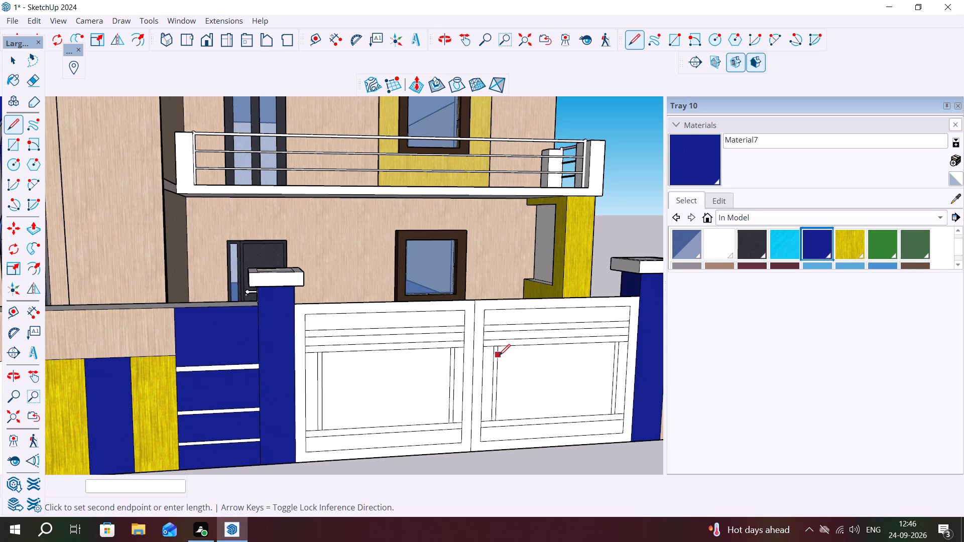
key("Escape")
Draw a thin horizontal rectangle about 1 5/8" by 4' 11 1/2" between the same leaf's vertical strips, near the inner panel's top.
key("r")
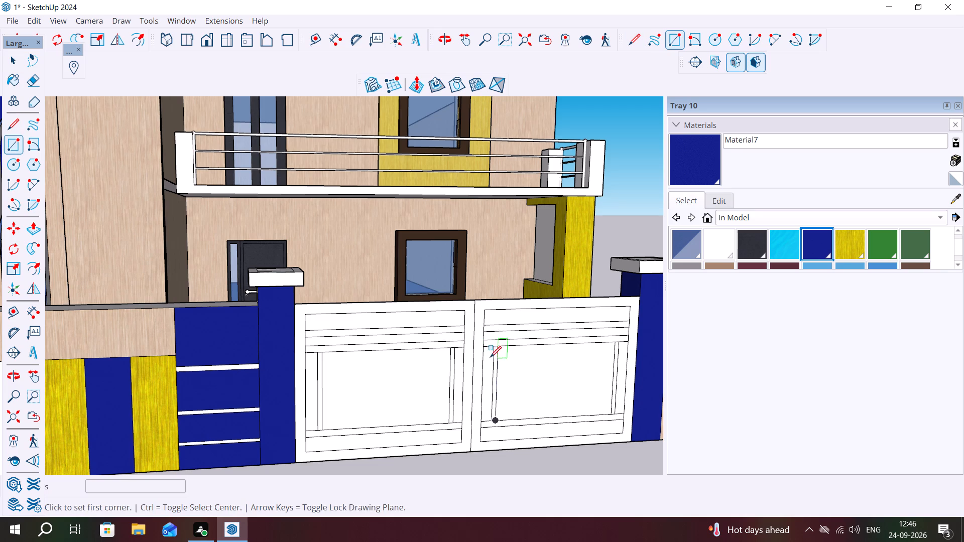
left_click(499, 355)
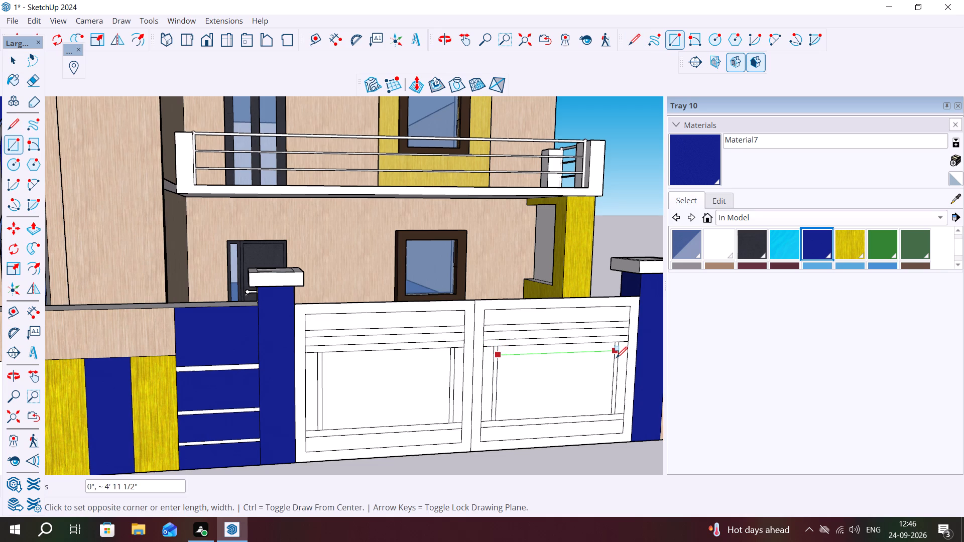
scroll(616, 352, "up", 9)
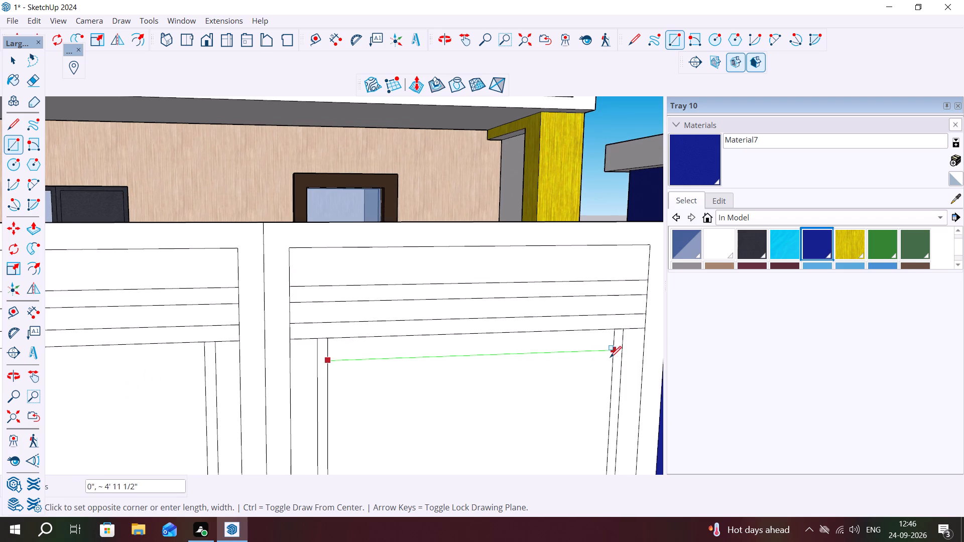
left_click(614, 358)
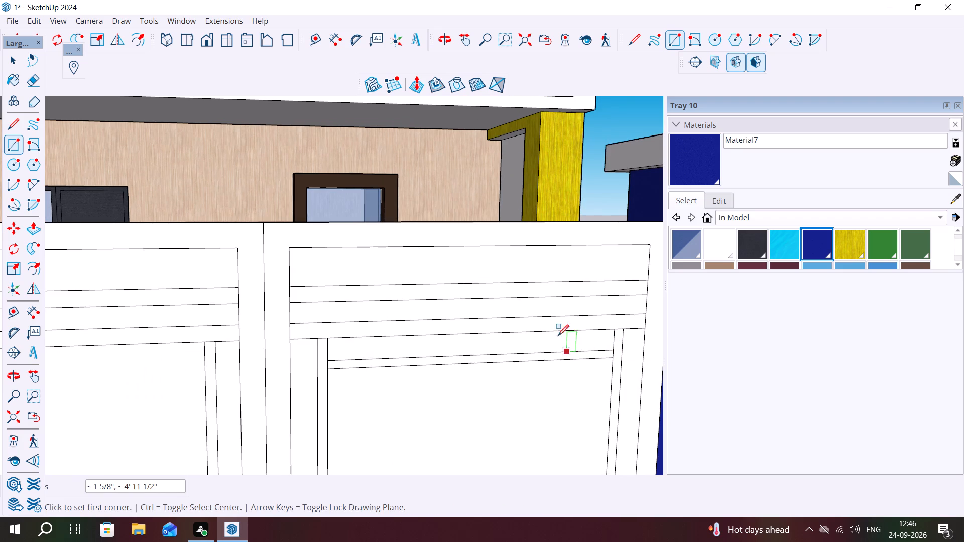
Copy the thin horizontal slat about 2' 1 1/4" down the inner panel and divide that distance into 4 equal spacings of slats.
scroll(552, 331, "down", 7)
key("space")
double_click(551, 341)
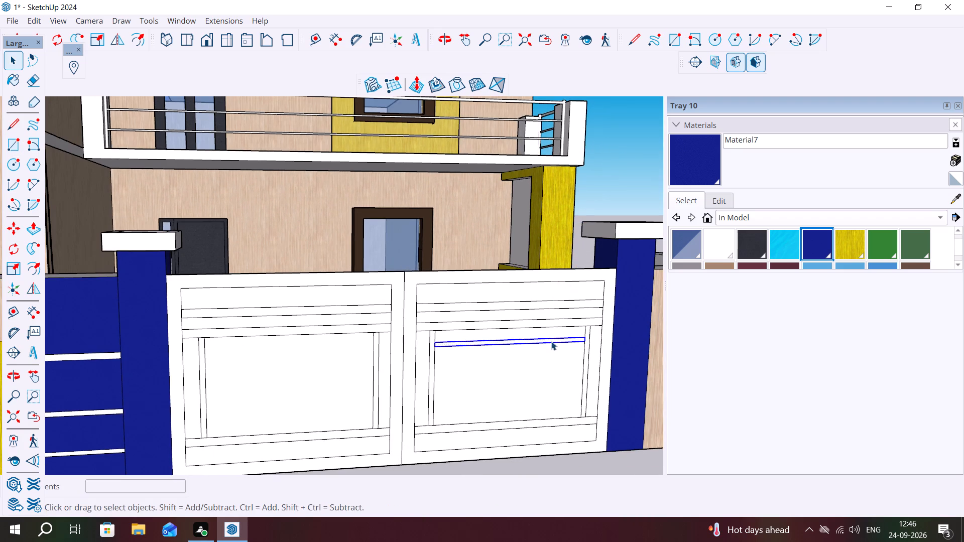
key("m")
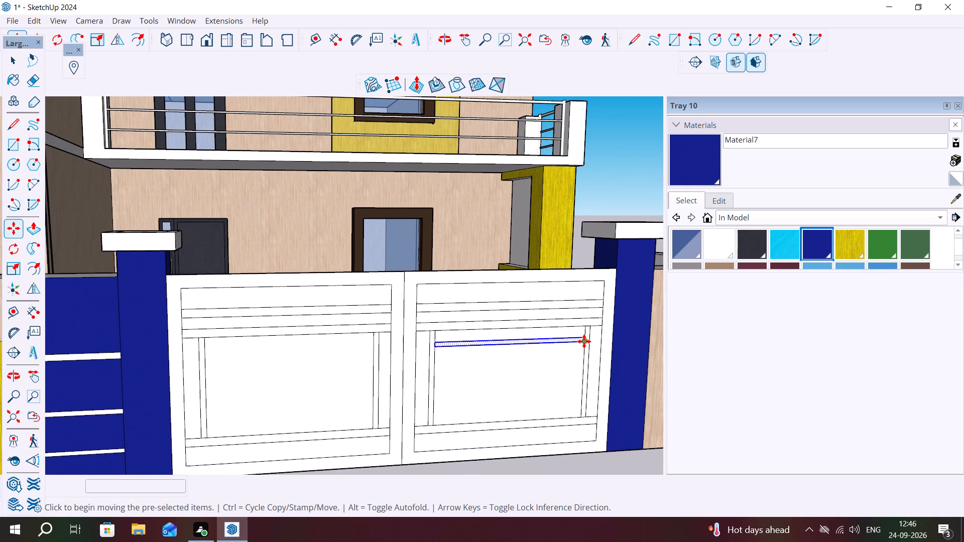
left_click(583, 342)
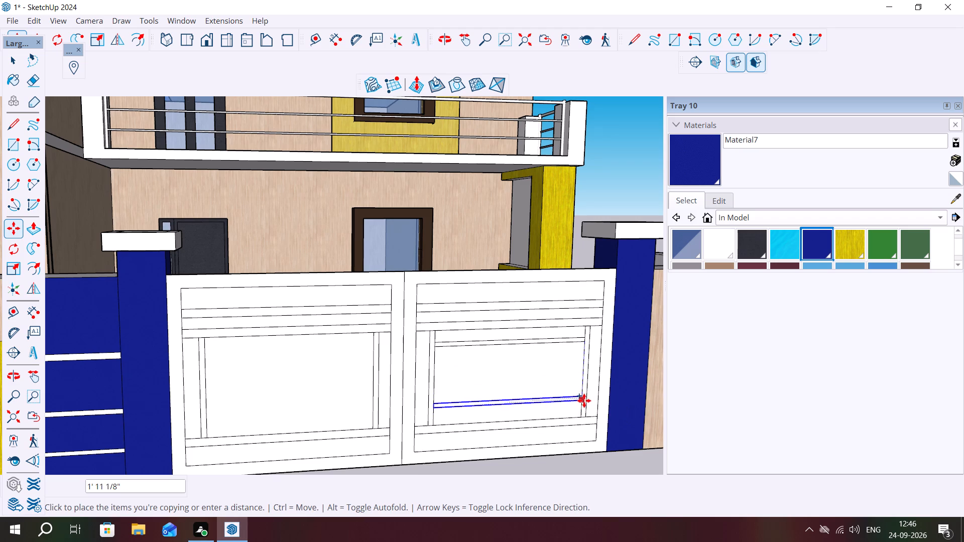
left_click(585, 406)
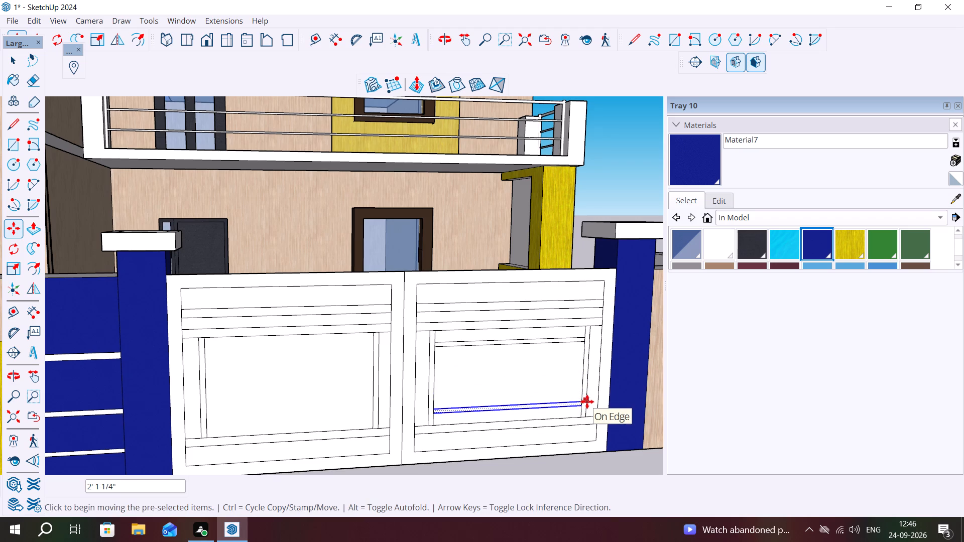
key("4")
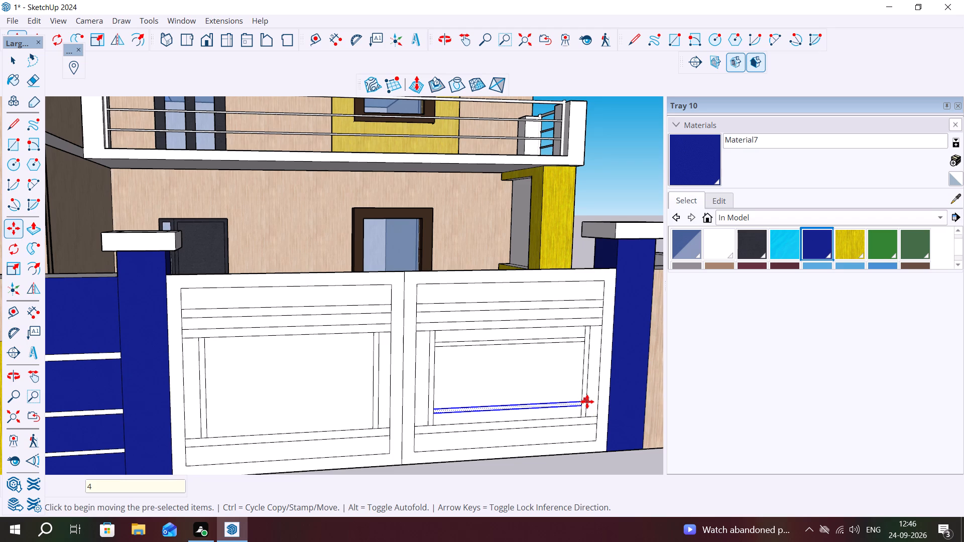
key("slash")
key("Return")
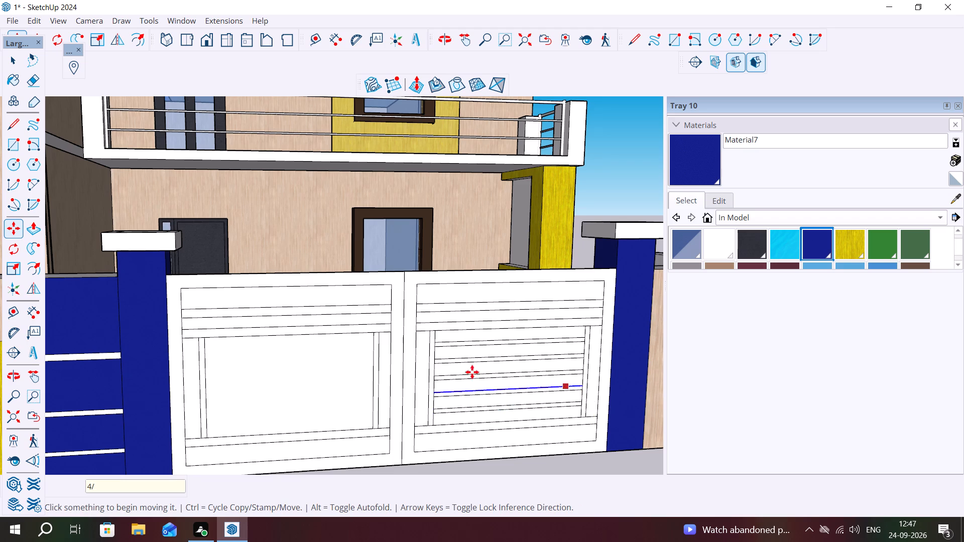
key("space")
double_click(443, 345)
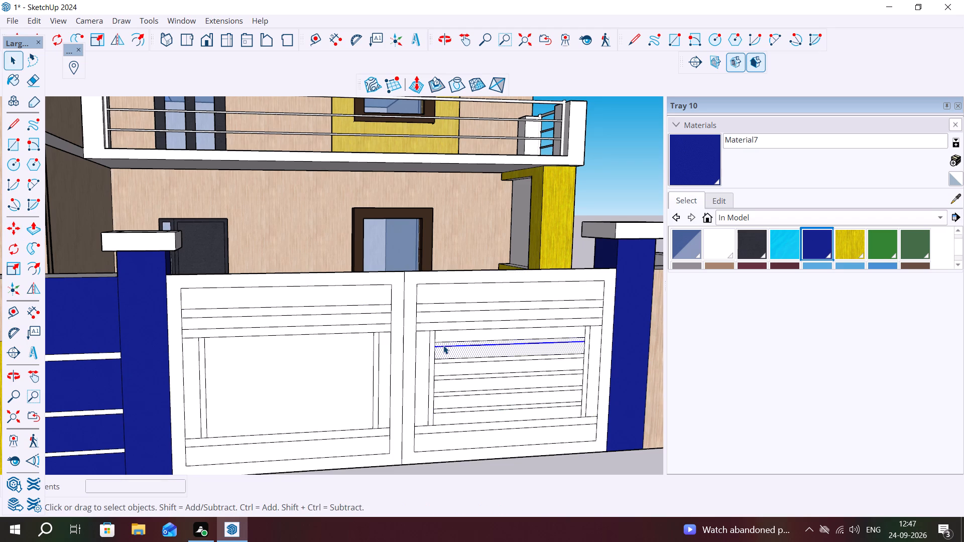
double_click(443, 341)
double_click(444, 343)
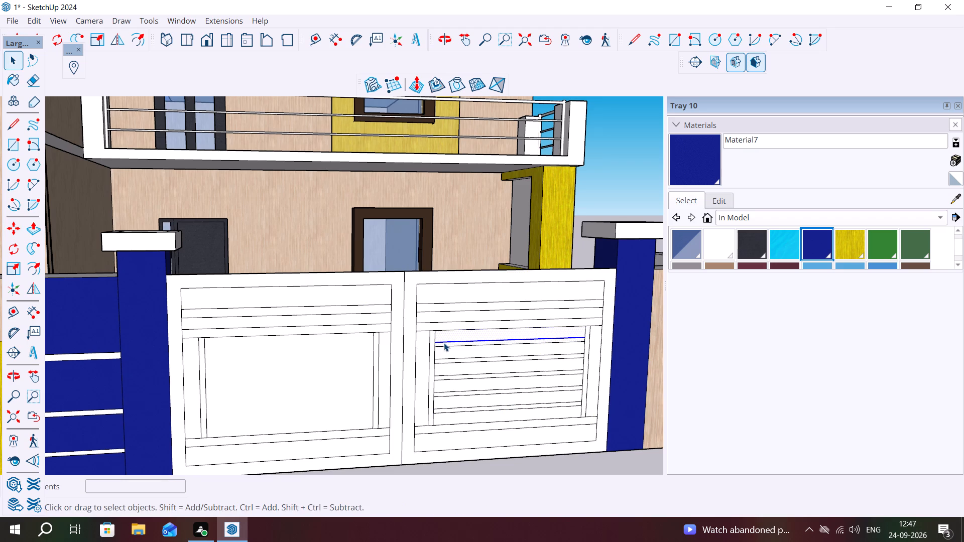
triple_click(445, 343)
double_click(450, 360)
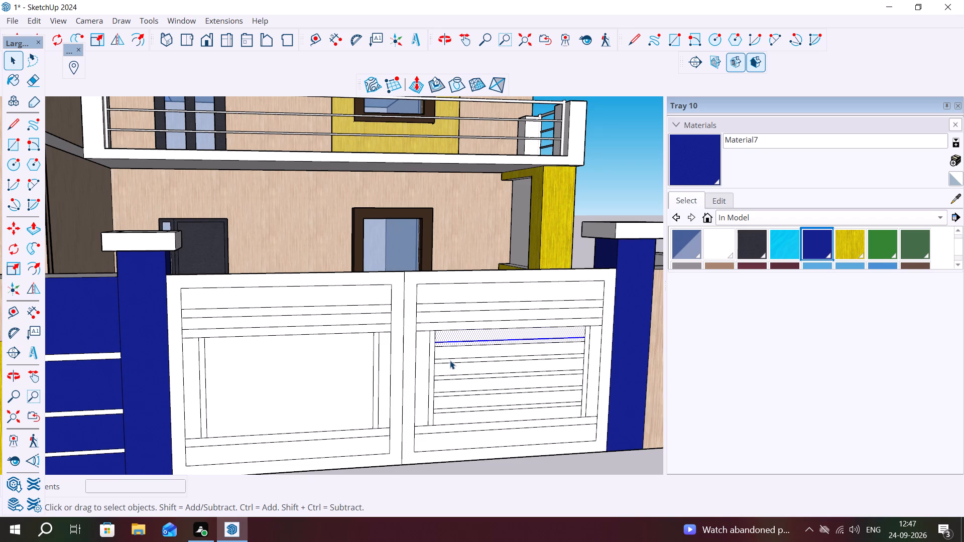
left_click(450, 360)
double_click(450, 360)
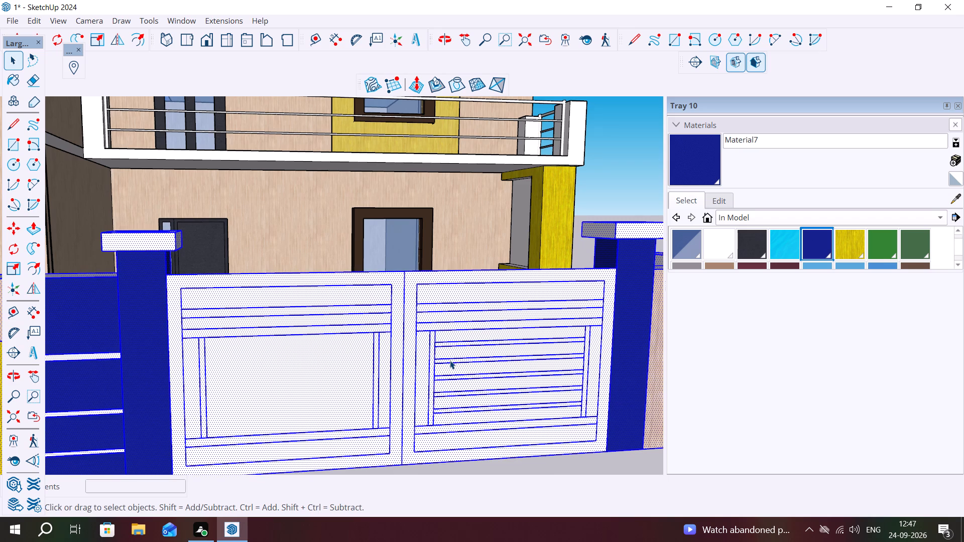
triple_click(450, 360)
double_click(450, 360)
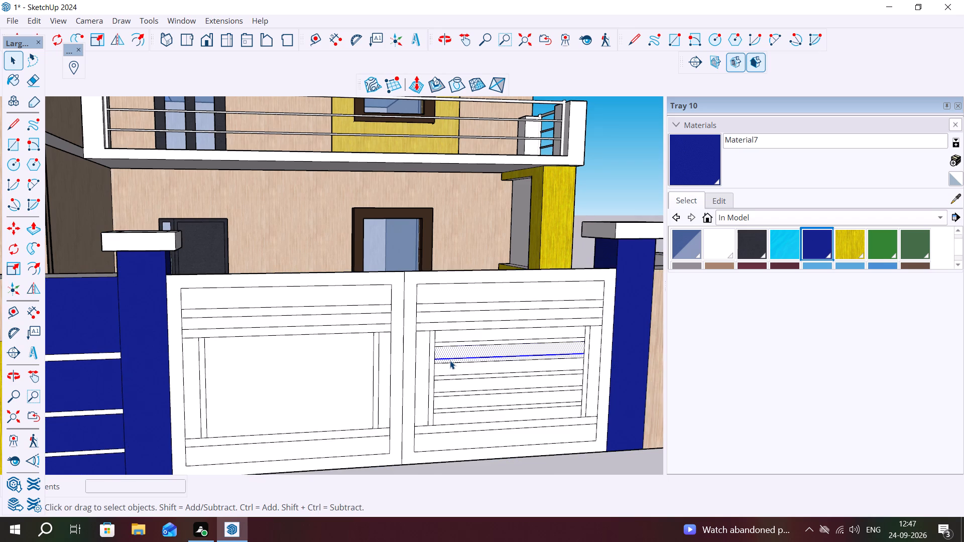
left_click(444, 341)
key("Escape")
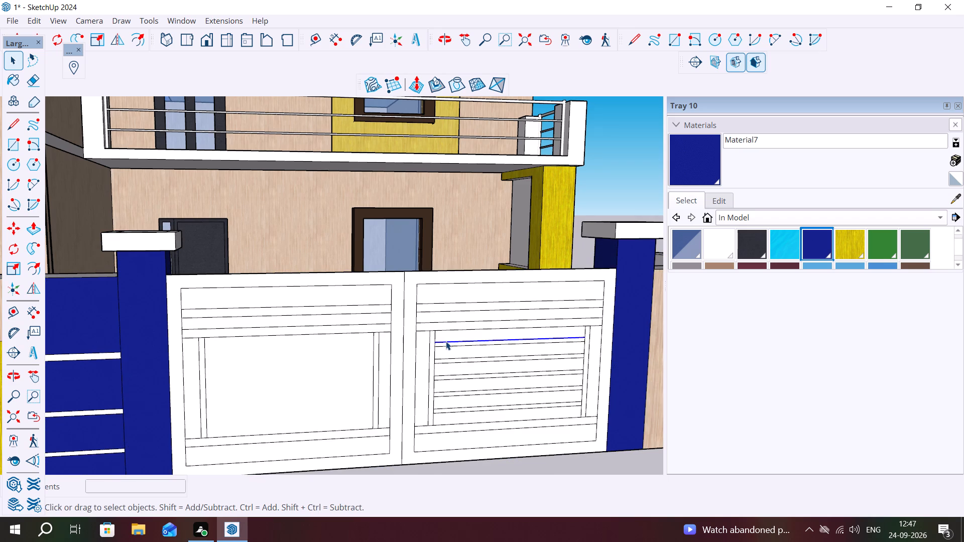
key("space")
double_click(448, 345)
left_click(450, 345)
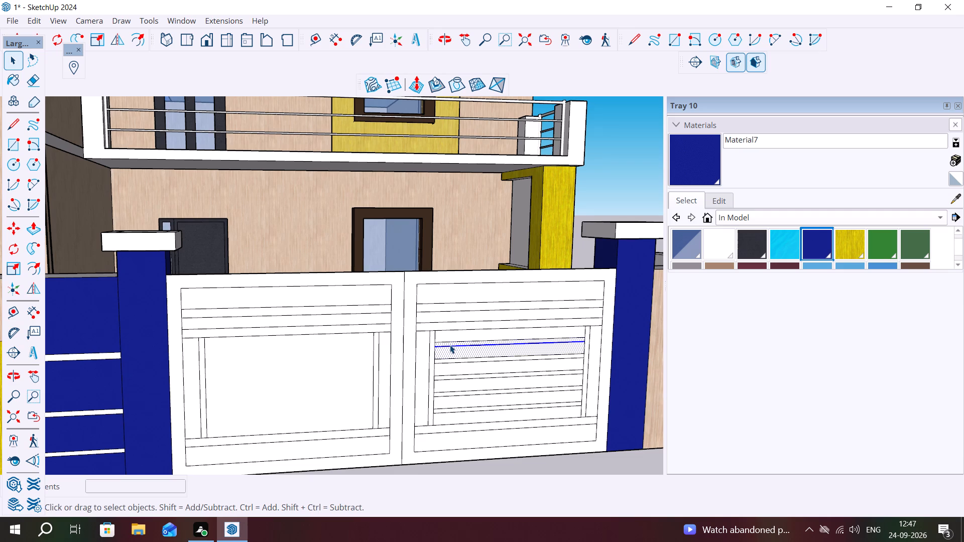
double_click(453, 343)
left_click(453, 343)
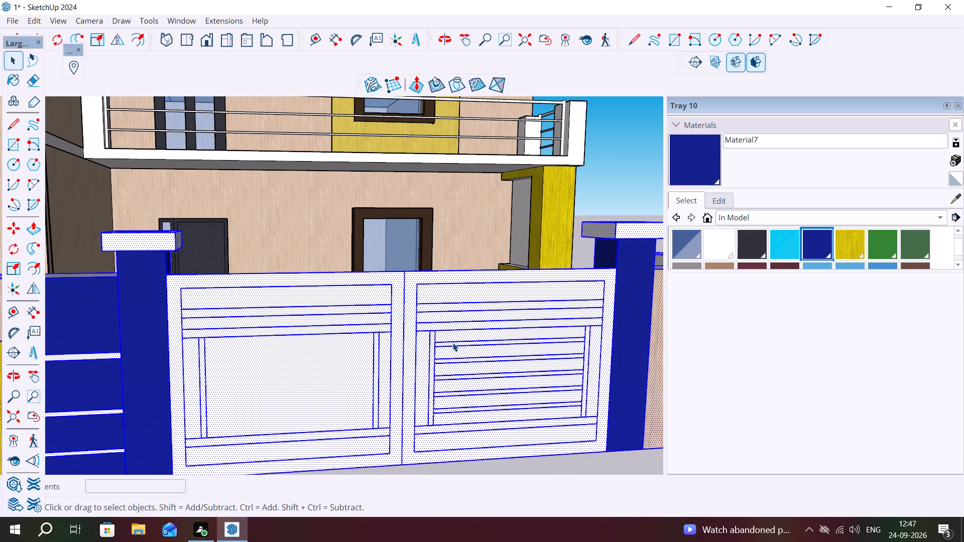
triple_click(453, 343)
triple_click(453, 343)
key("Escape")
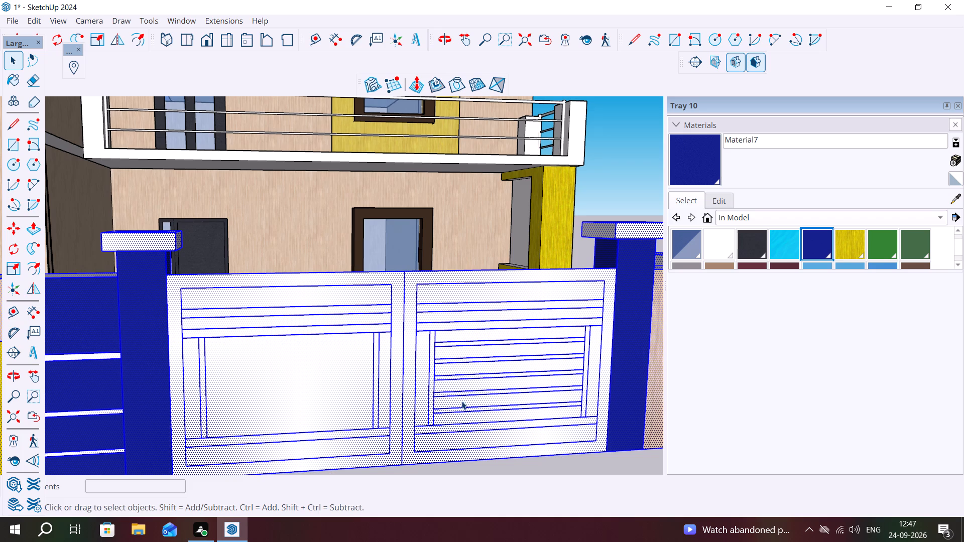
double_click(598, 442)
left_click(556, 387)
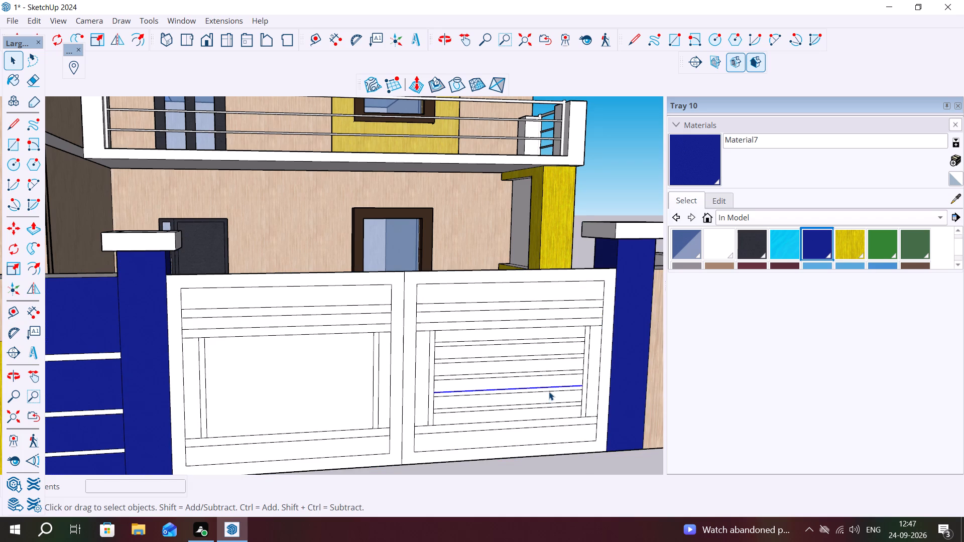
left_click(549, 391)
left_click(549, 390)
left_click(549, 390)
Copy the fourth thin slat from the top about 6' 10 3/4" across to the upper inner panel of the leaf nearest the striped wall.
scroll(545, 383, "up", 10)
key("space")
double_click(526, 390)
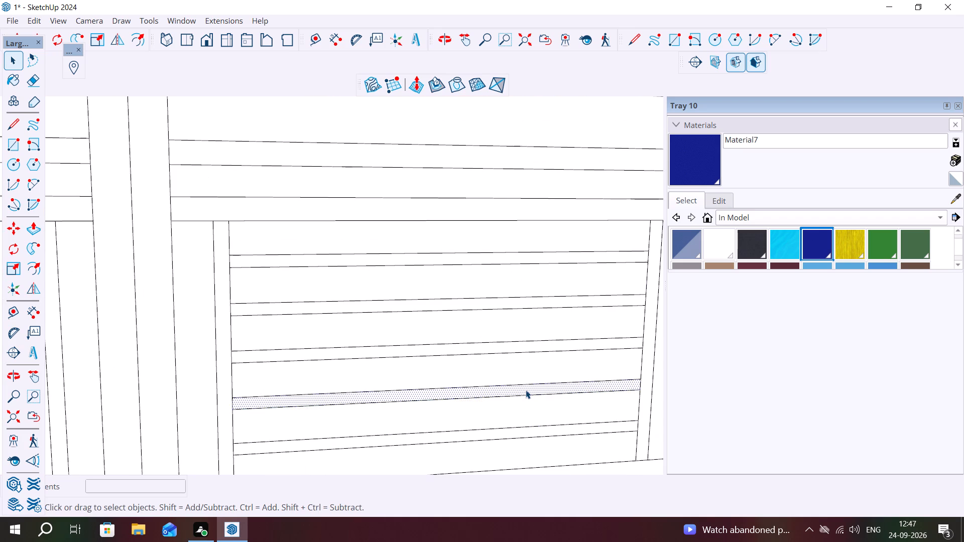
key("m")
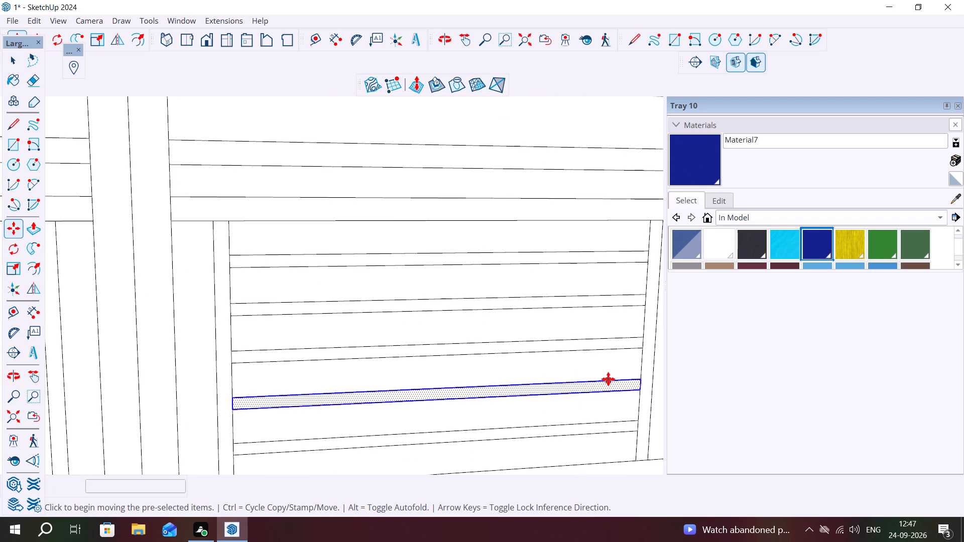
left_click(640, 389)
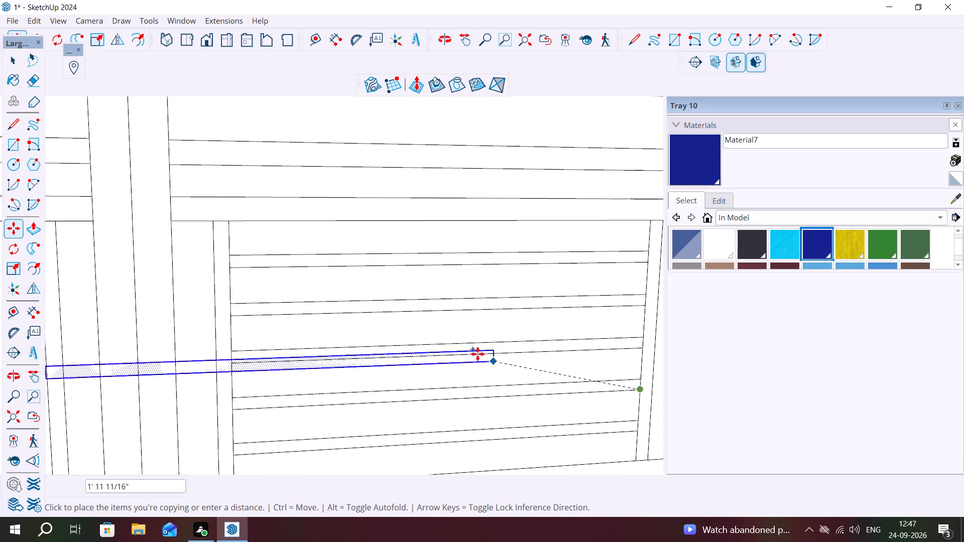
scroll(253, 267, "down", 4)
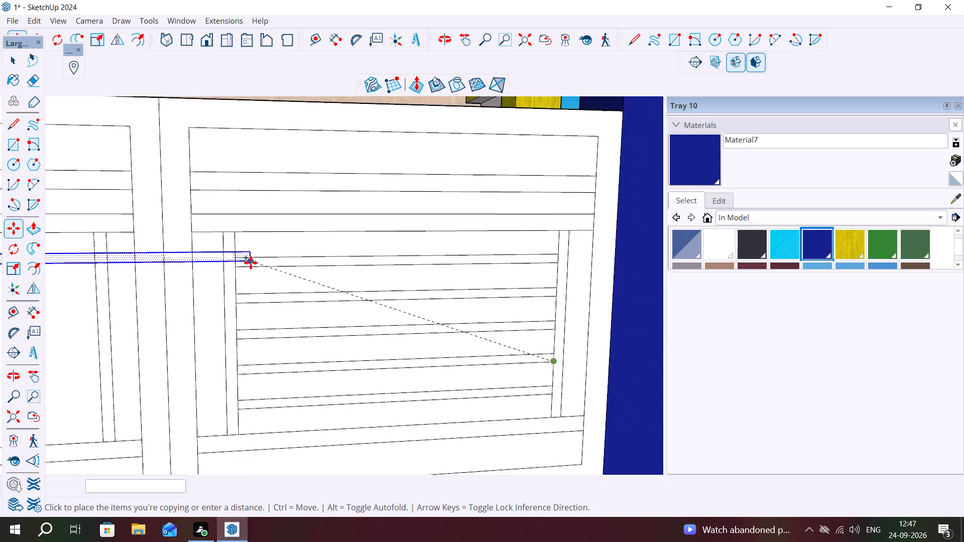
scroll(251, 262, "down", 1)
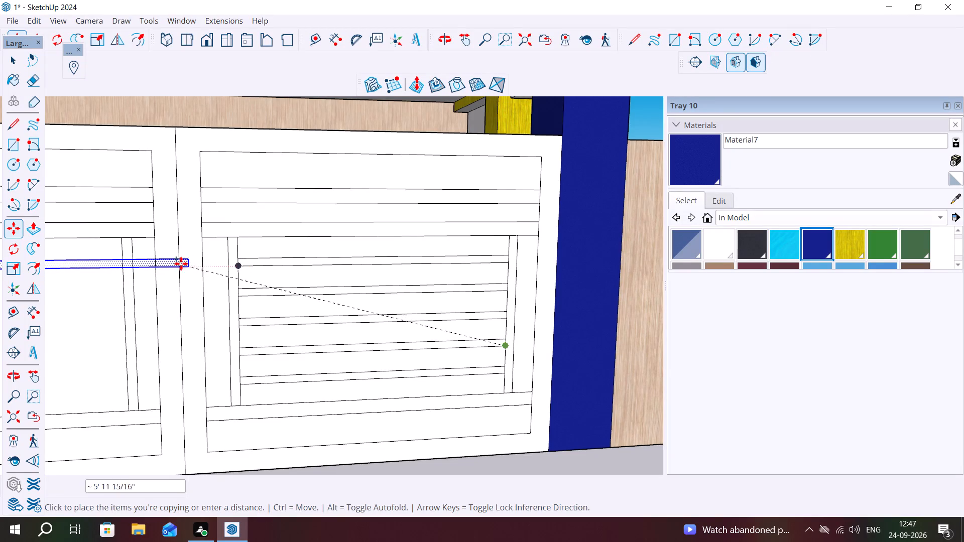
left_click(135, 264)
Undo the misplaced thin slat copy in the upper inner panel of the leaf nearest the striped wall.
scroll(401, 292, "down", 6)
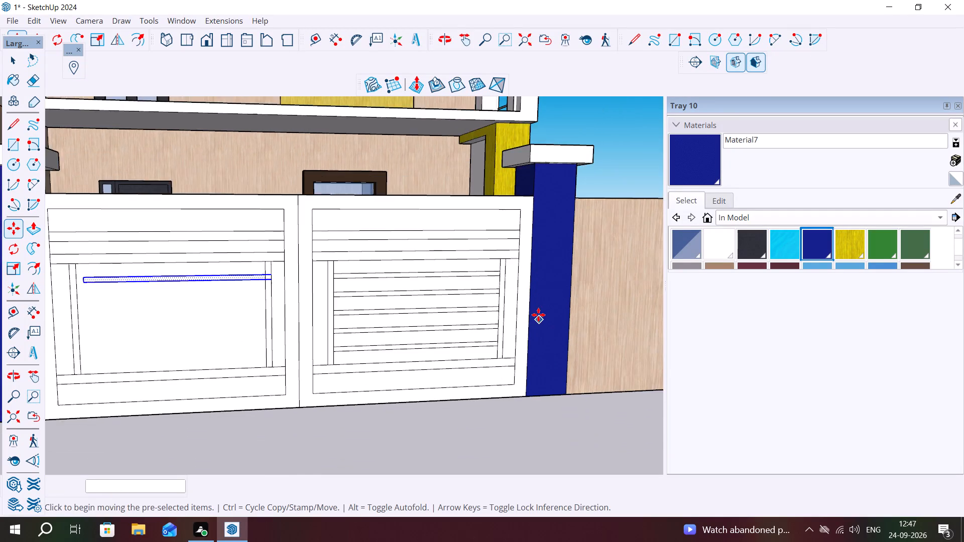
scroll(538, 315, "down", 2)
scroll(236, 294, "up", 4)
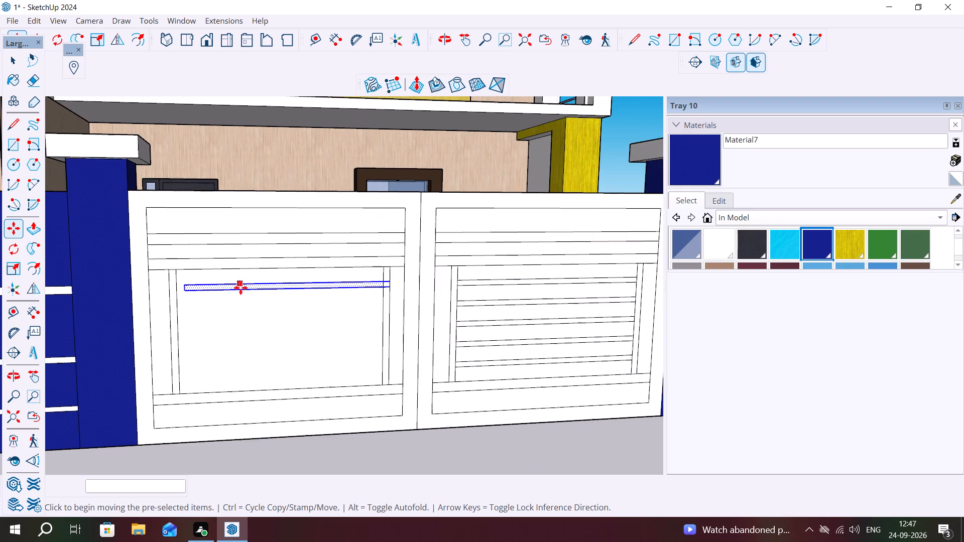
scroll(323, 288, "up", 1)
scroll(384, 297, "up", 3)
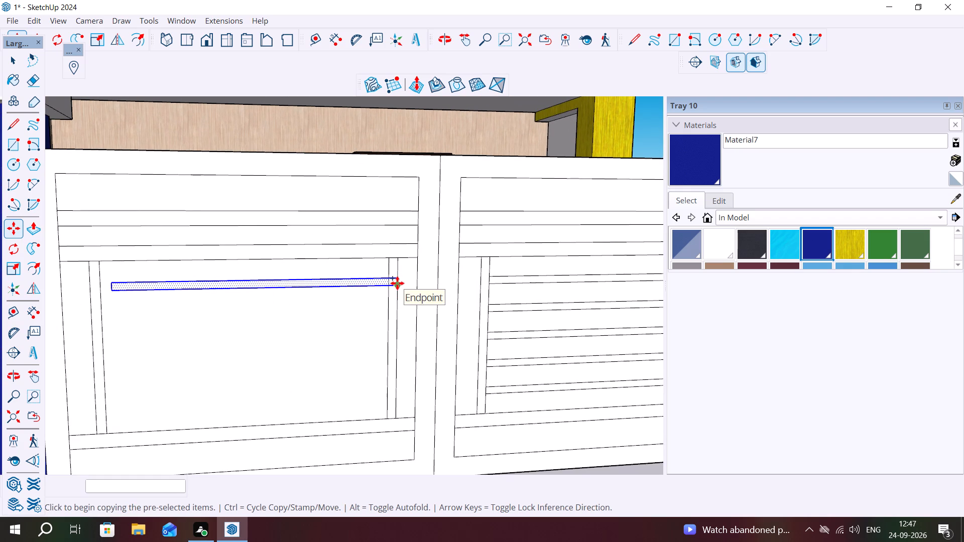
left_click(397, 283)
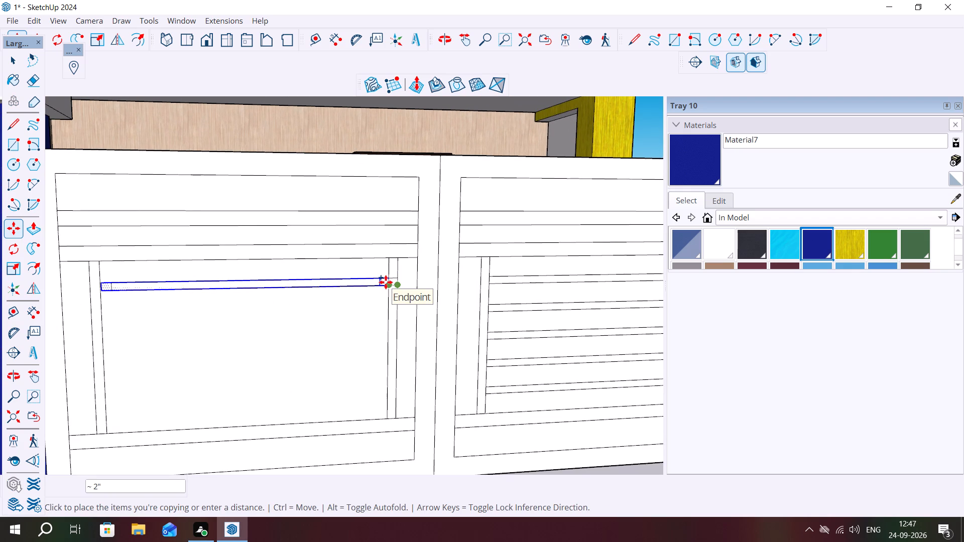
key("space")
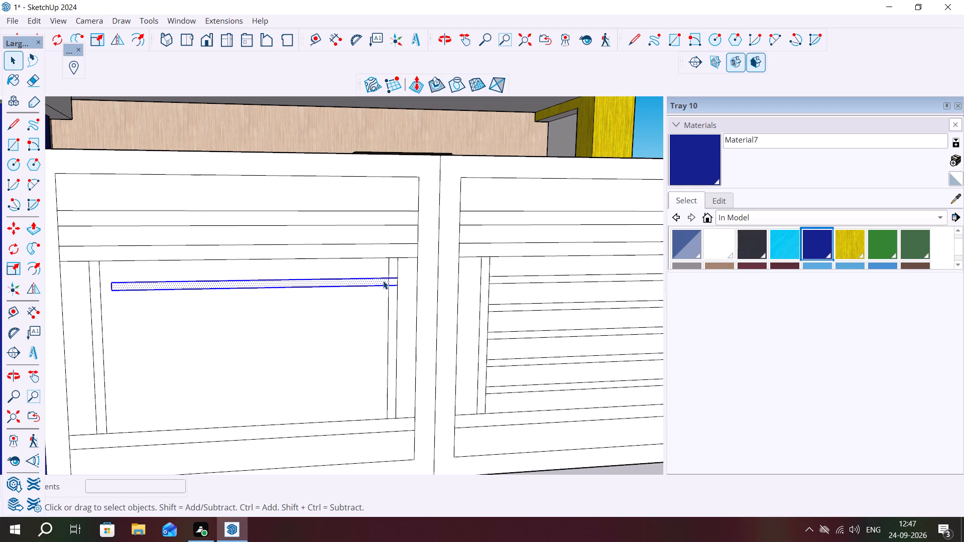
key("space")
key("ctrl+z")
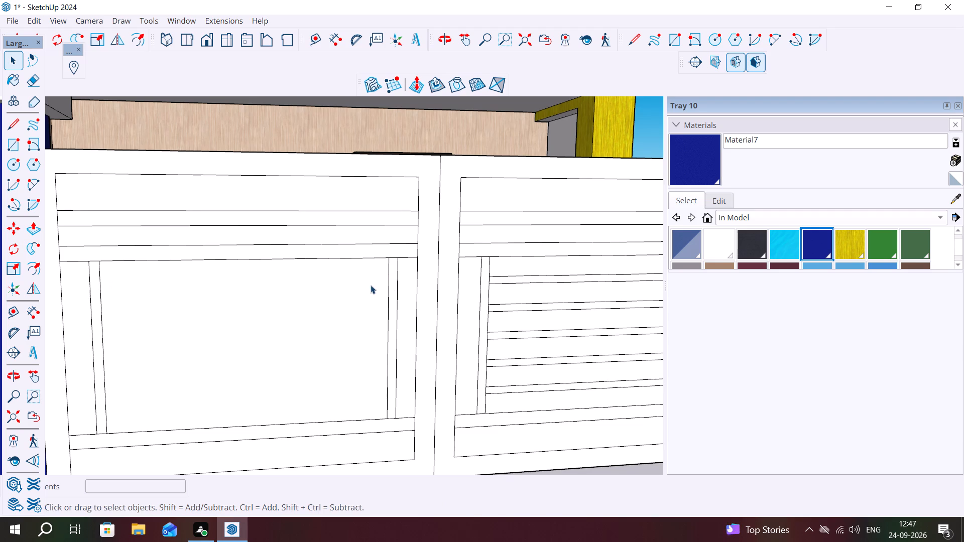
Copy the top thin slat of the leaf nearest the short end wall about 6' 10 11/16" across to the other leaf's inner panel.
scroll(368, 286, "down", 6)
left_click(453, 283)
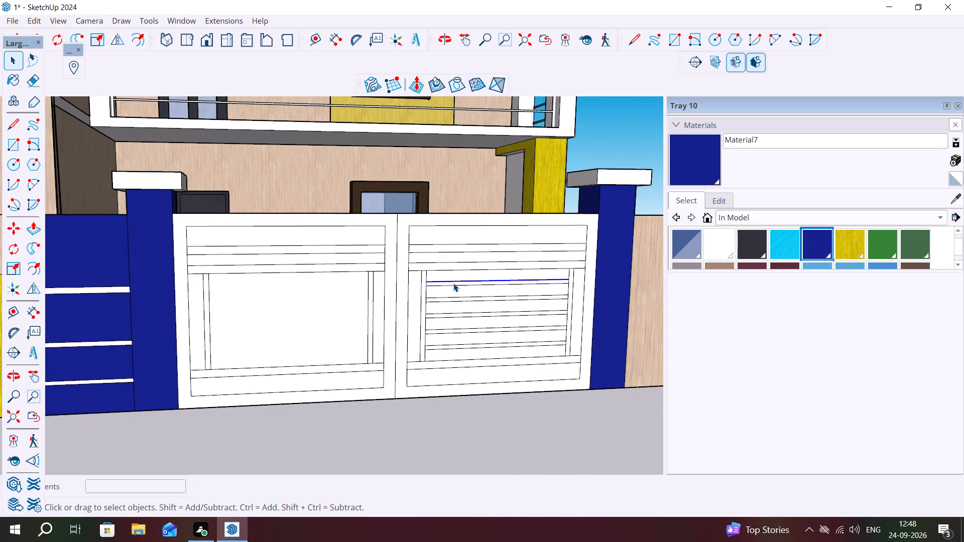
left_click(453, 283)
scroll(451, 283, "up", 11)
left_click(444, 272)
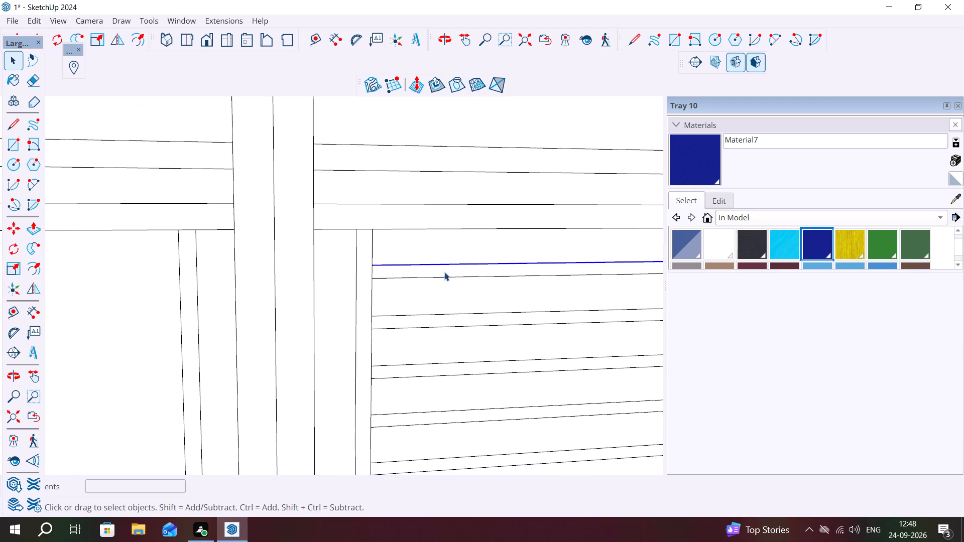
double_click(444, 272)
key("m")
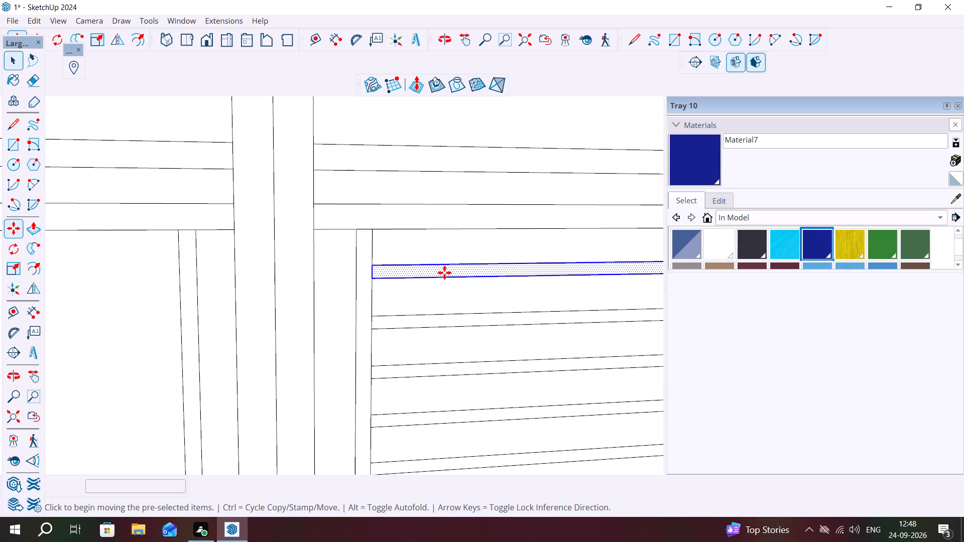
scroll(382, 276, "down", 6)
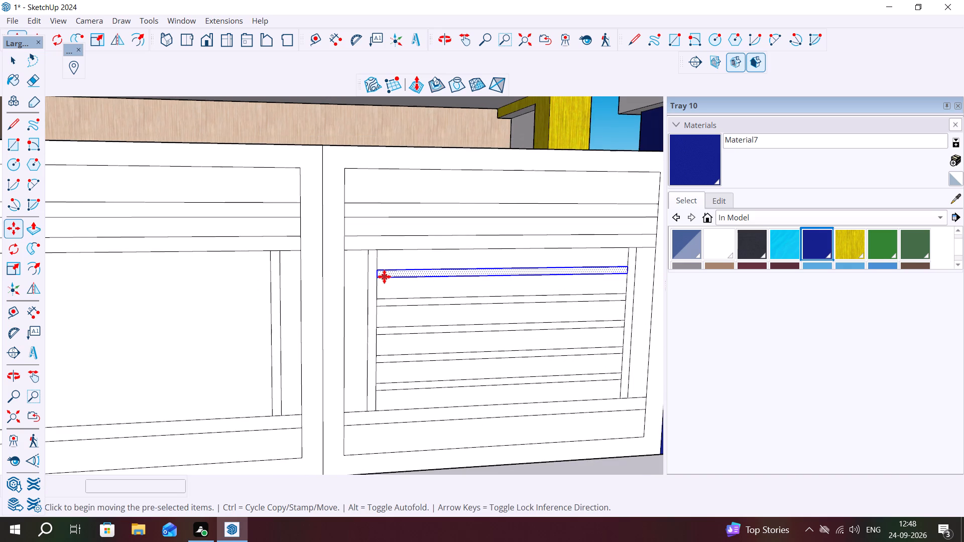
left_click(378, 277)
scroll(288, 276, "down", 5)
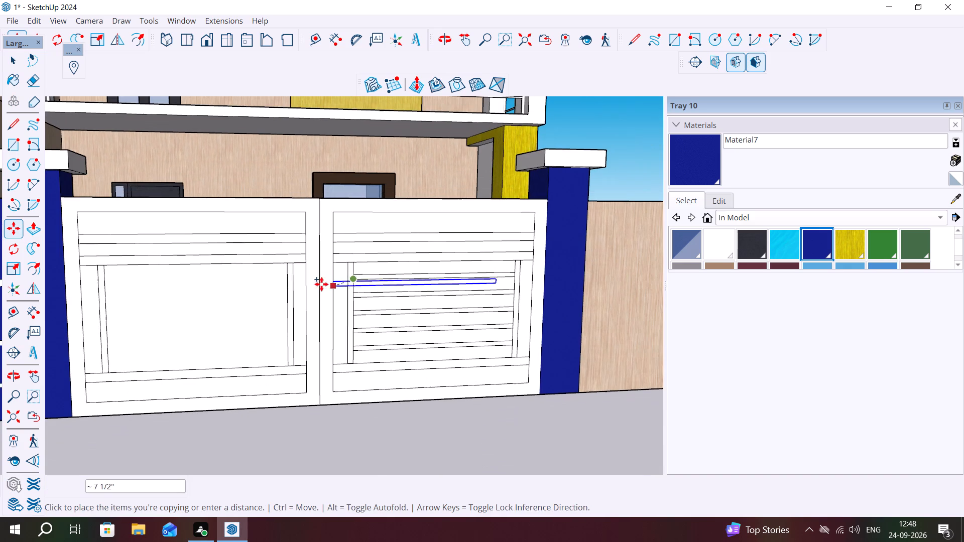
key("F8")
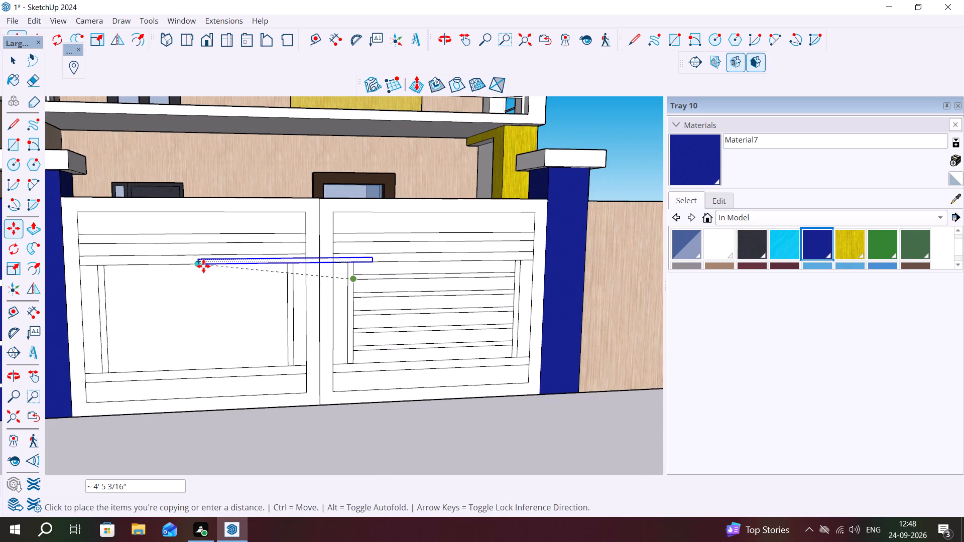
scroll(196, 278, "up", 2)
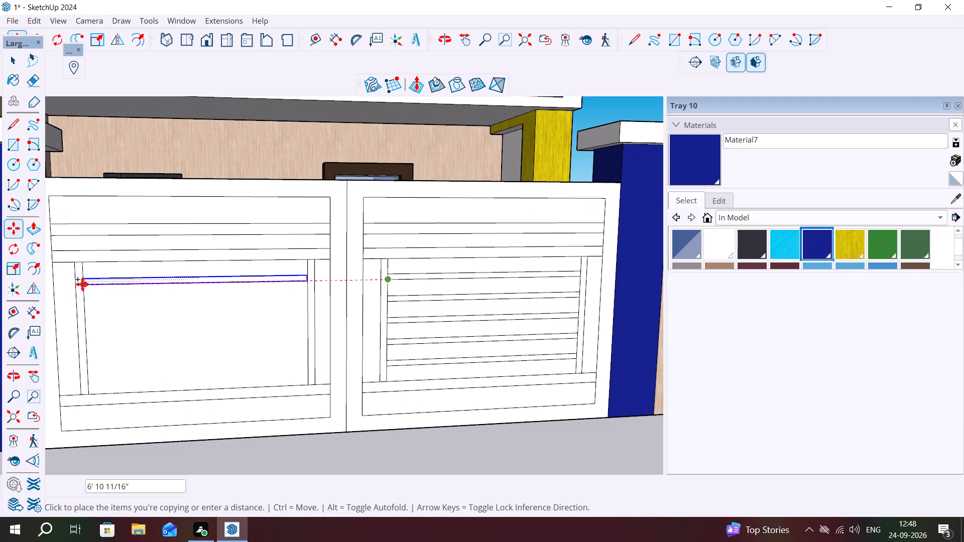
left_click(84, 284)
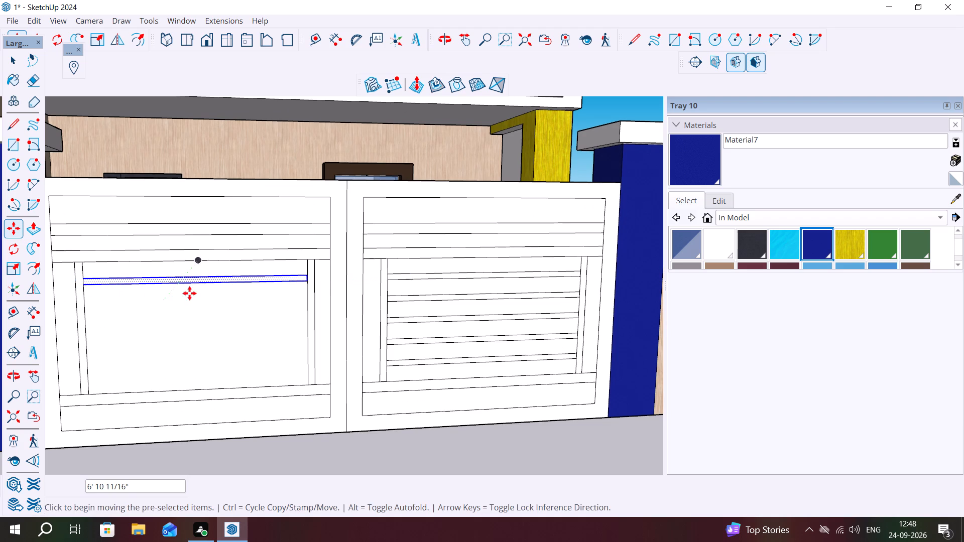
left_click(310, 279)
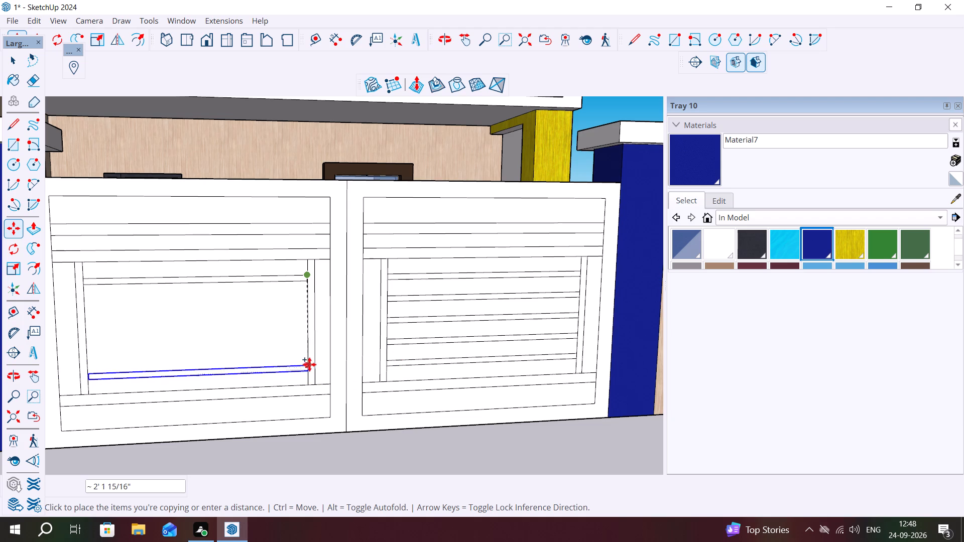
key("Escape")
Copy the bottom thin slat about 6' 10 1/2" across to the inner panel of the leaf nearest the striped wall.
key("space")
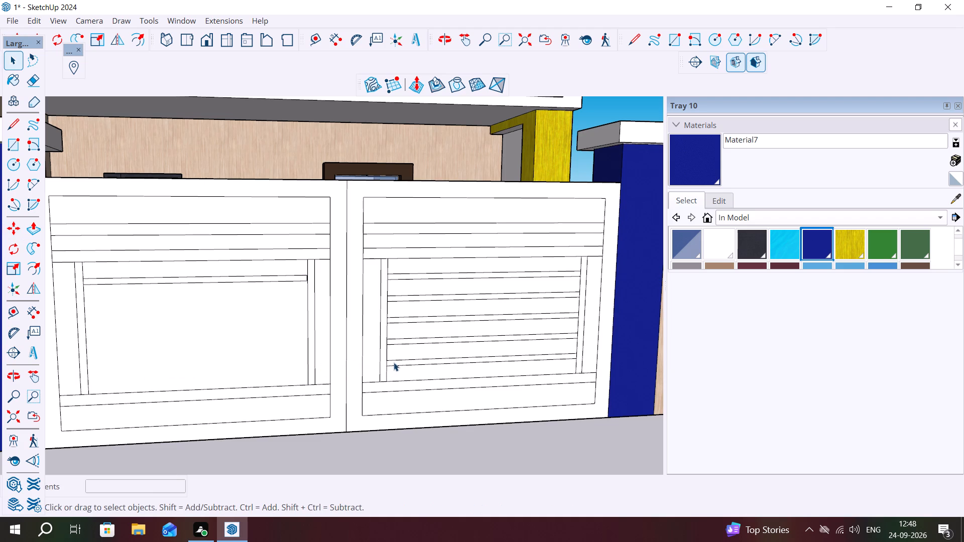
double_click(394, 362)
key("m")
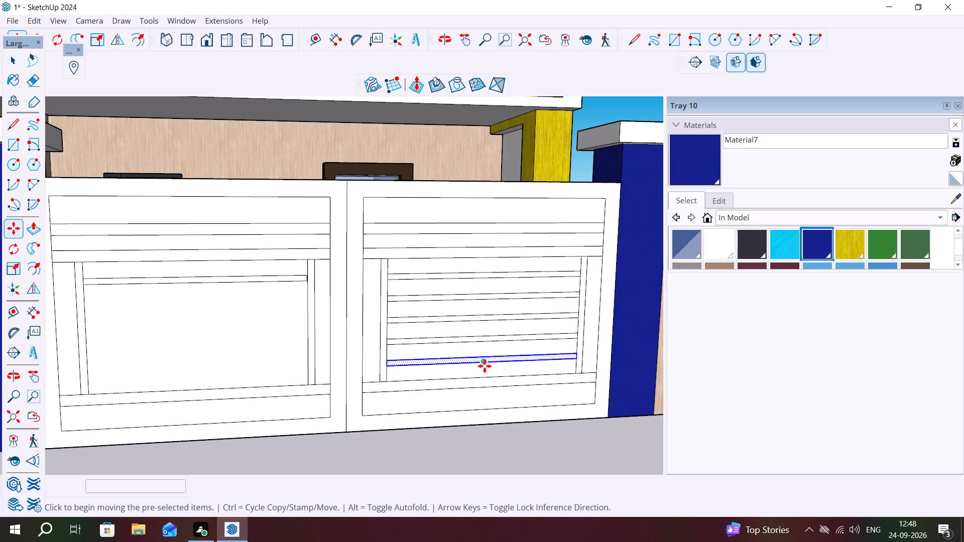
left_click(576, 358)
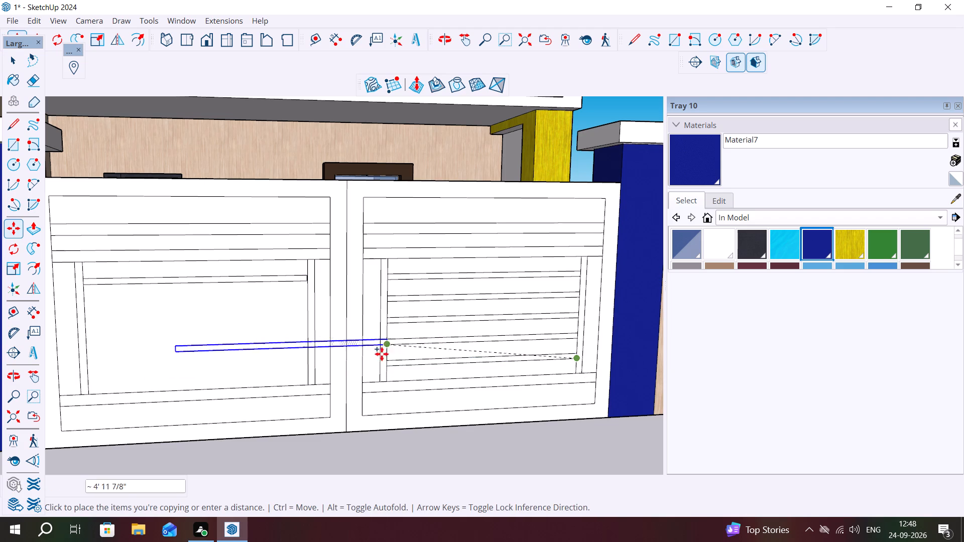
left_click(307, 369)
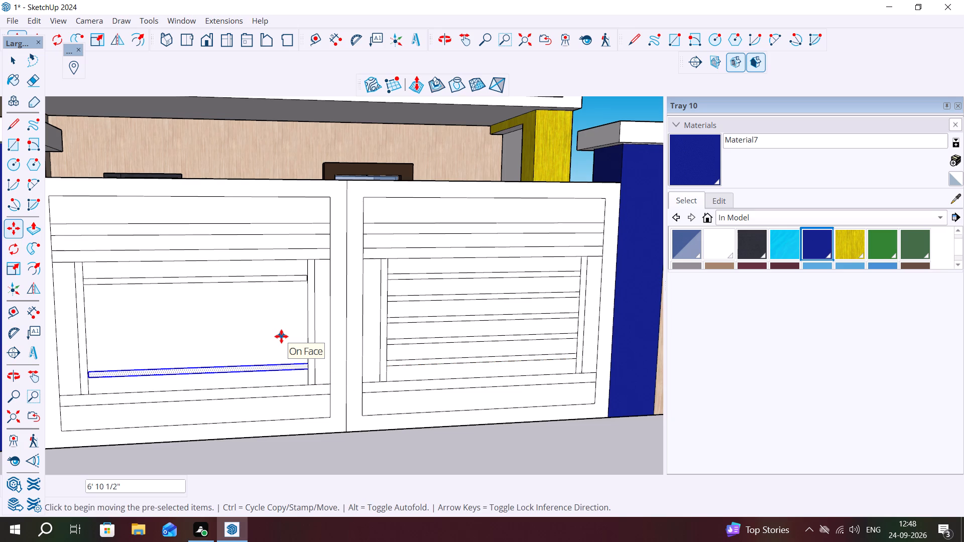
key("Escape")
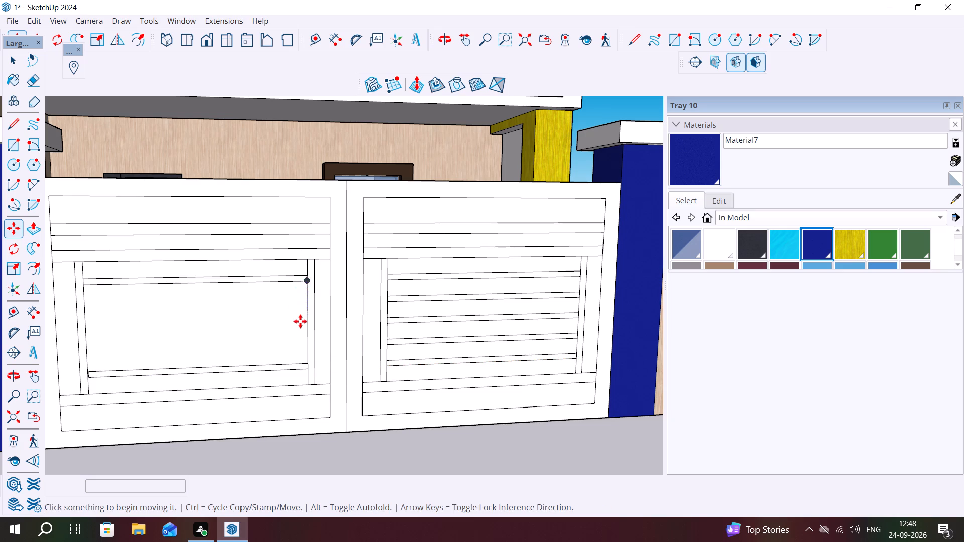
key("Escape")
Copy that leaf's top thin slat 2' 1 1/4" down onto its bottom slat and divide the distance into 4 equal spacings.
key("space")
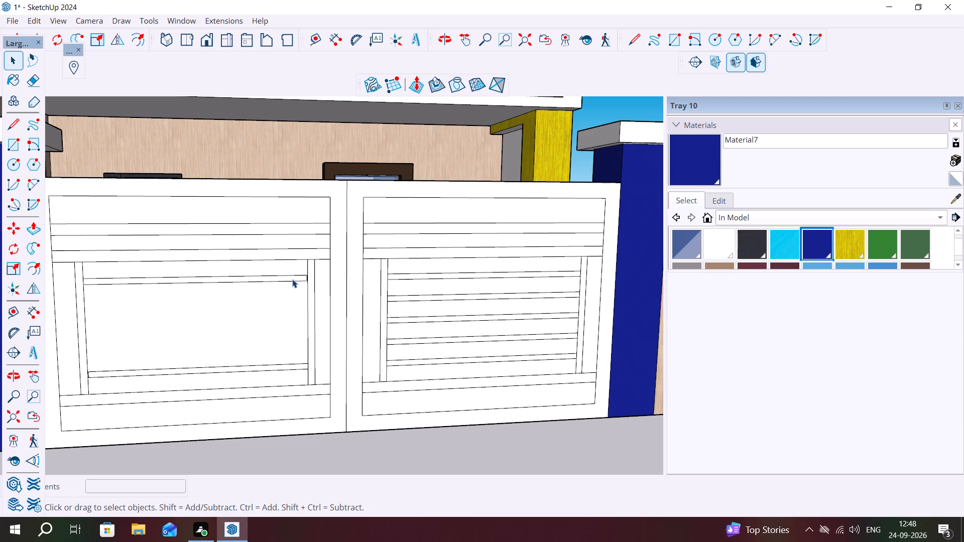
double_click(292, 279)
key("m")
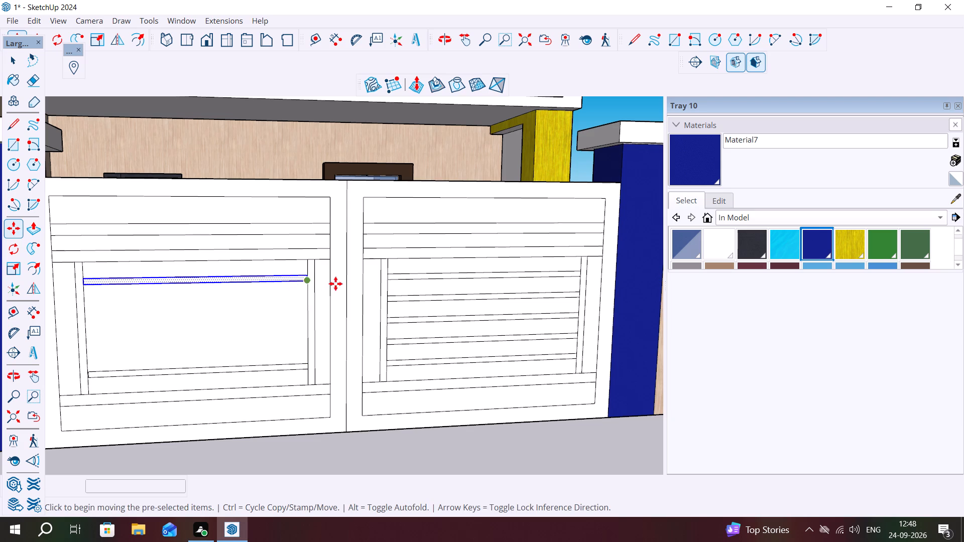
left_click(306, 281)
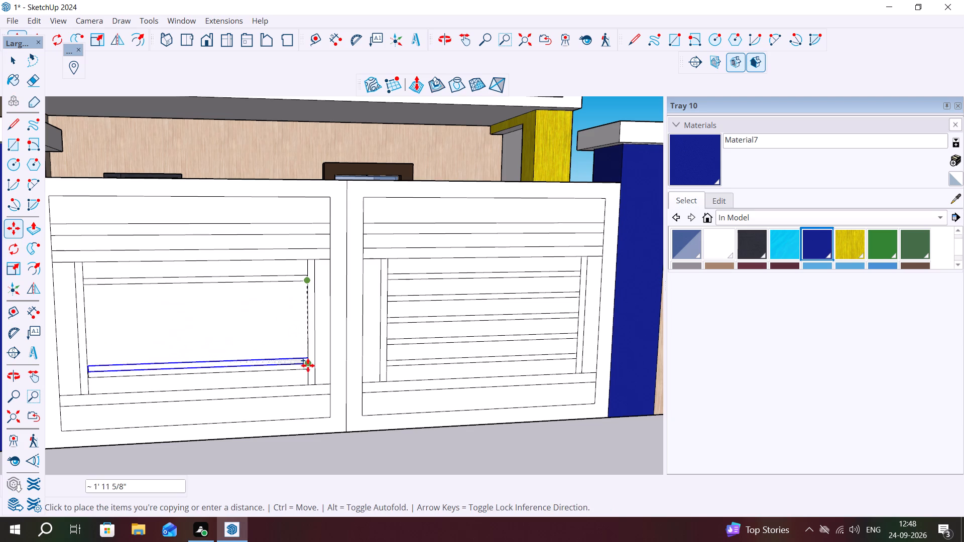
left_click(309, 368)
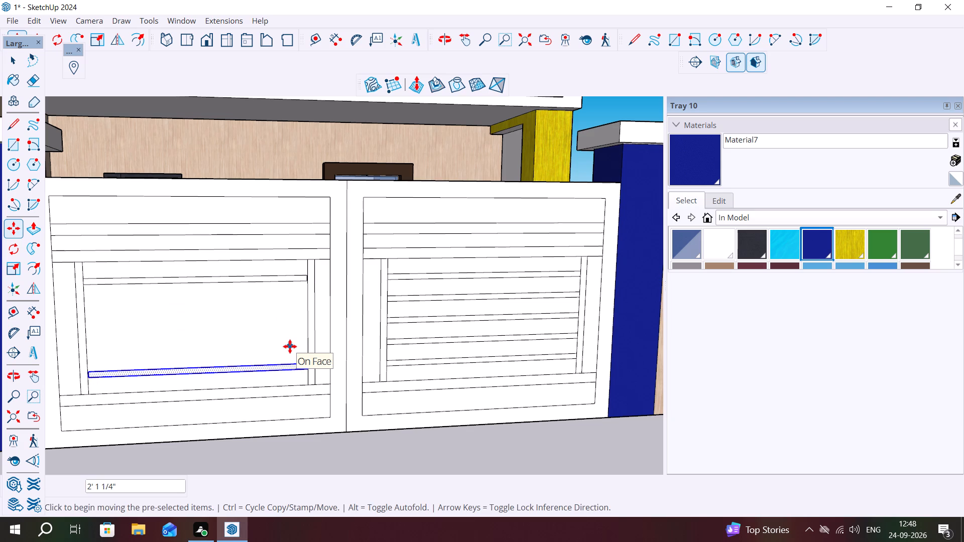
key("4")
key("slash")
key("Return")
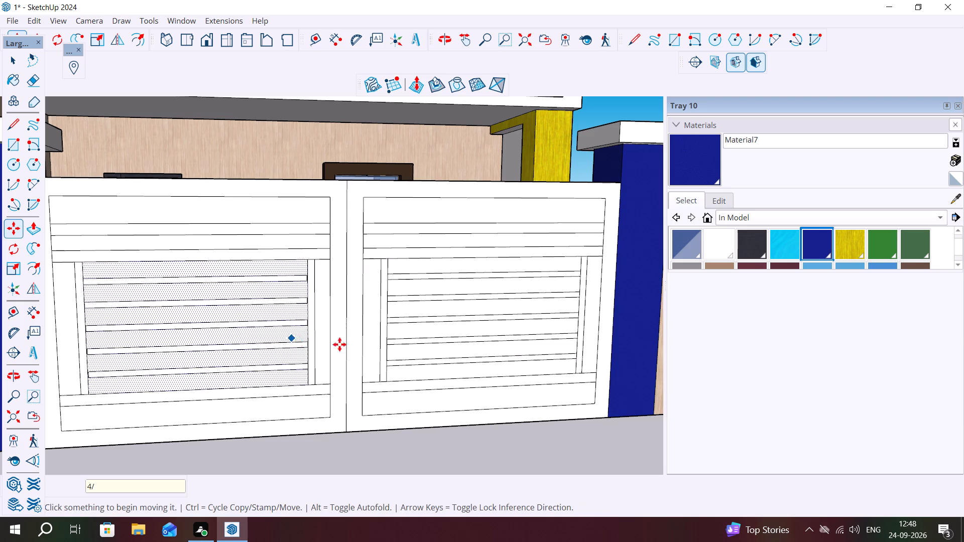
key("Escape")
key("space")
Sample Formica Laminate Dark from the ground-floor door and paint the outer frame of the gate leaf nearest the striped wall.
scroll(505, 409, "down", 5)
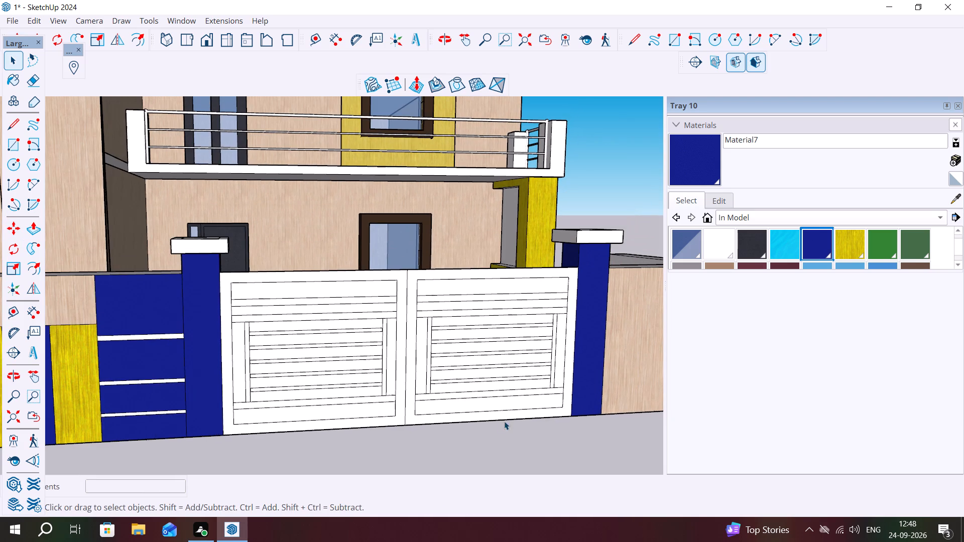
middle_click_drag(408, 410, 395, 412)
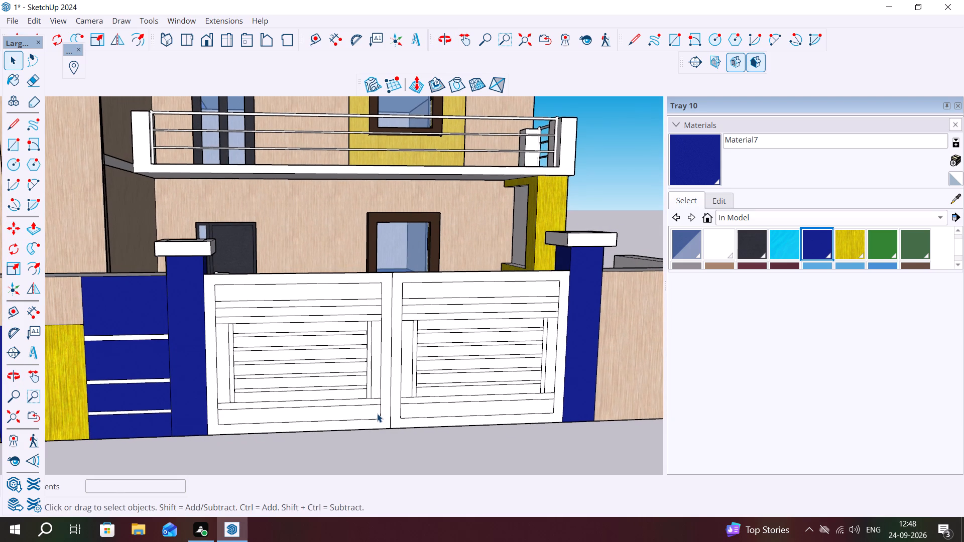
left_click(254, 295)
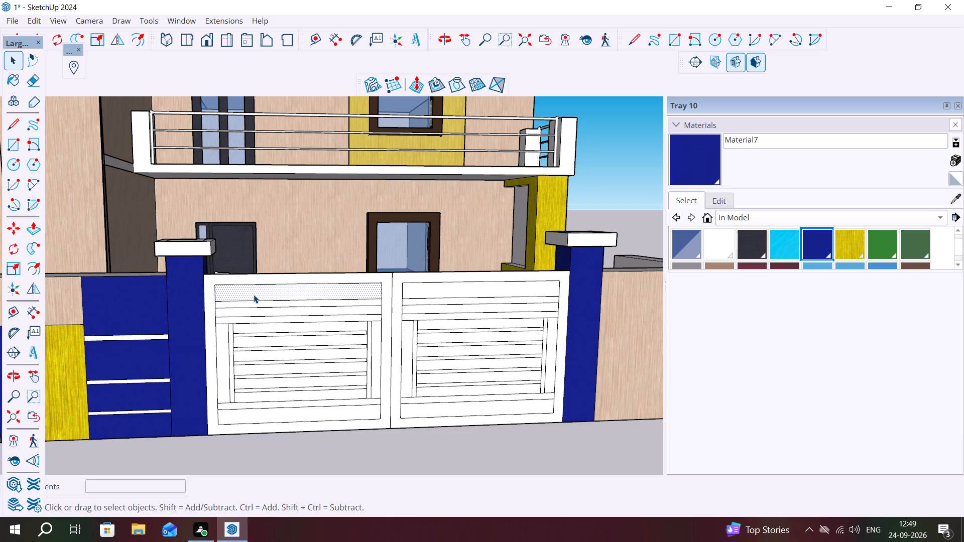
left_click(386, 277)
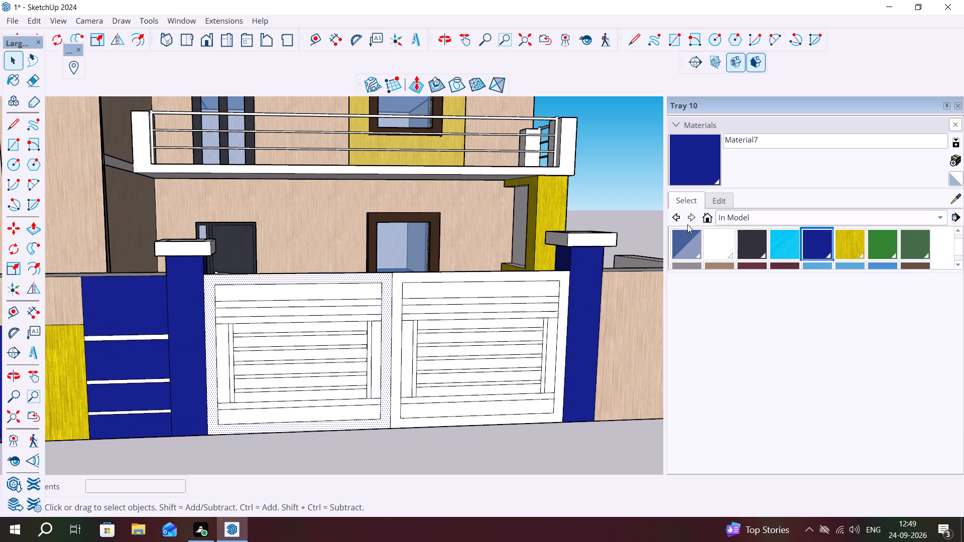
left_click(955, 196)
scroll(464, 234, "up", 3)
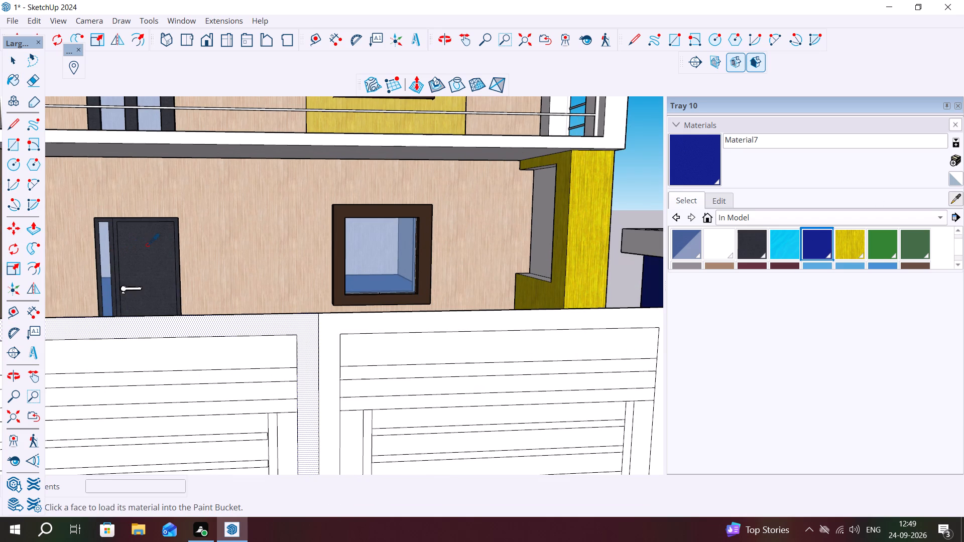
left_click(147, 245)
left_click(300, 331)
scroll(301, 323, "down", 7)
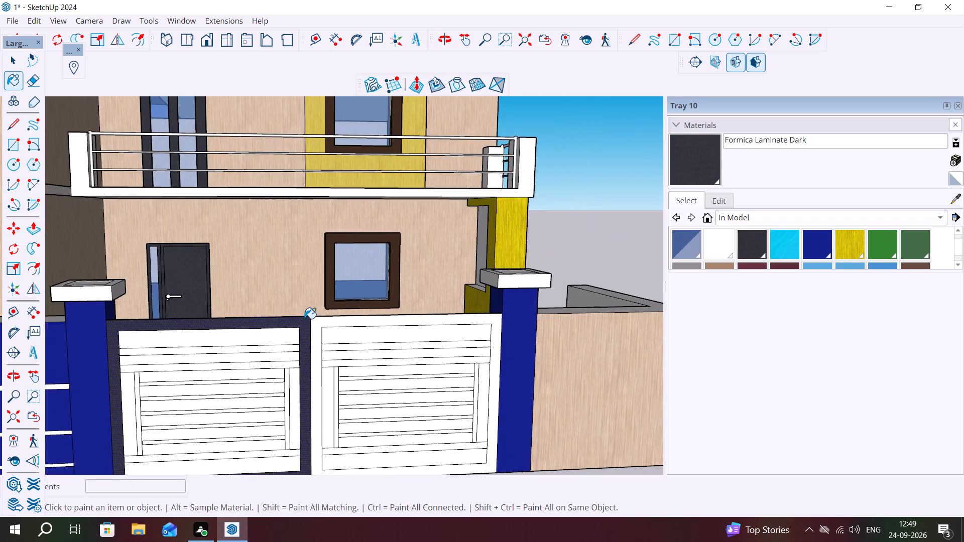
scroll(304, 323, "down", 3)
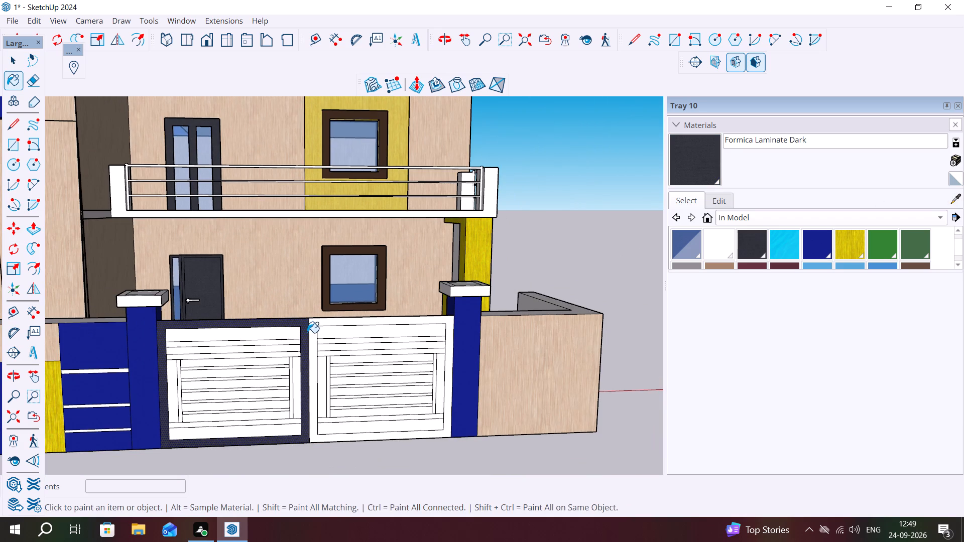
key("Escape")
Cut away the infill faces above, between and below the two upper rails, opening the slatted area of the leaf nearest the striped wall.
key("space")
scroll(289, 340, "up", 5)
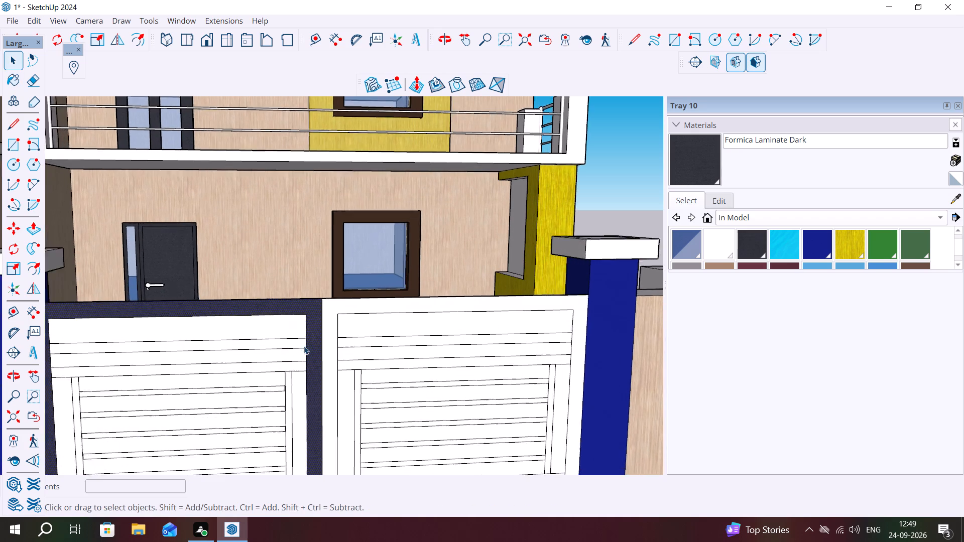
scroll(304, 346, "up", 2)
left_click(298, 343)
scroll(298, 342, "down", 5)
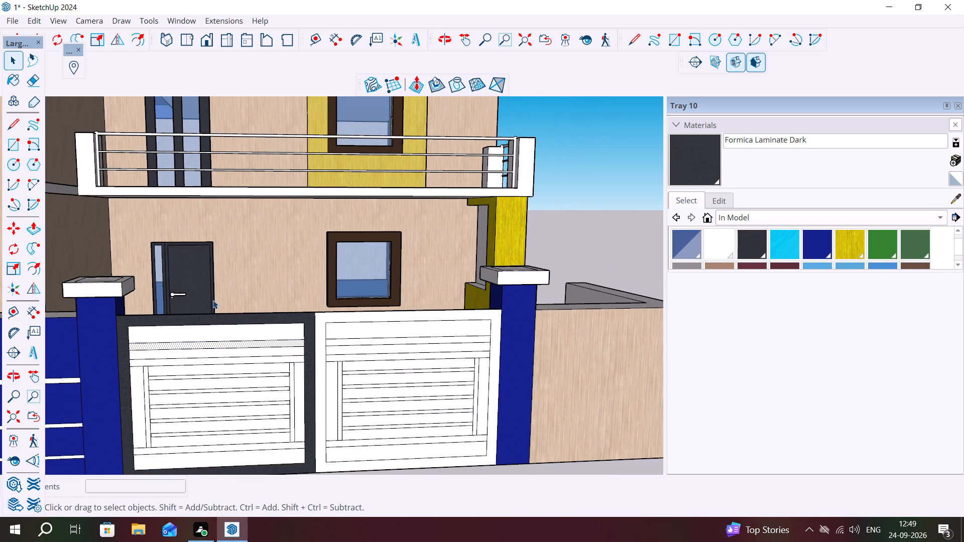
left_click(209, 284)
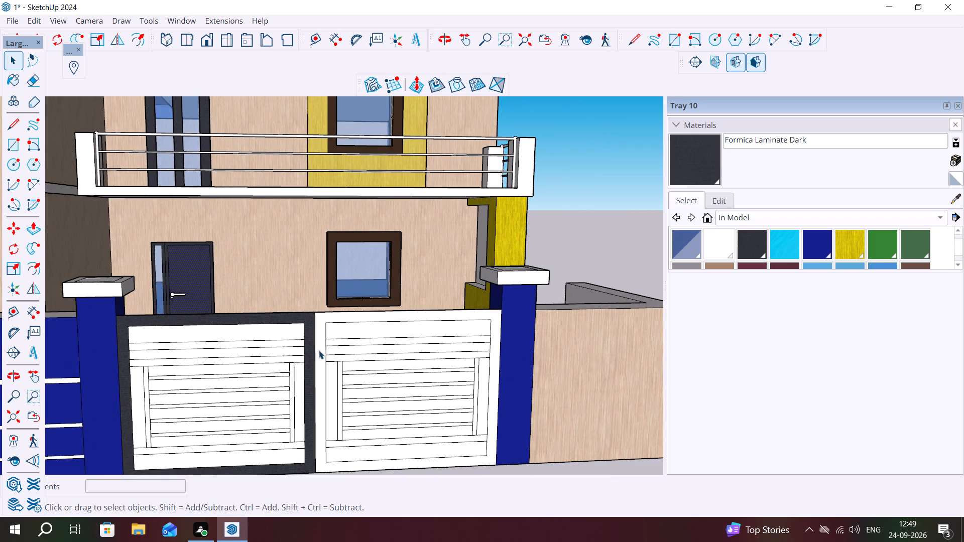
scroll(275, 345, "up", 3)
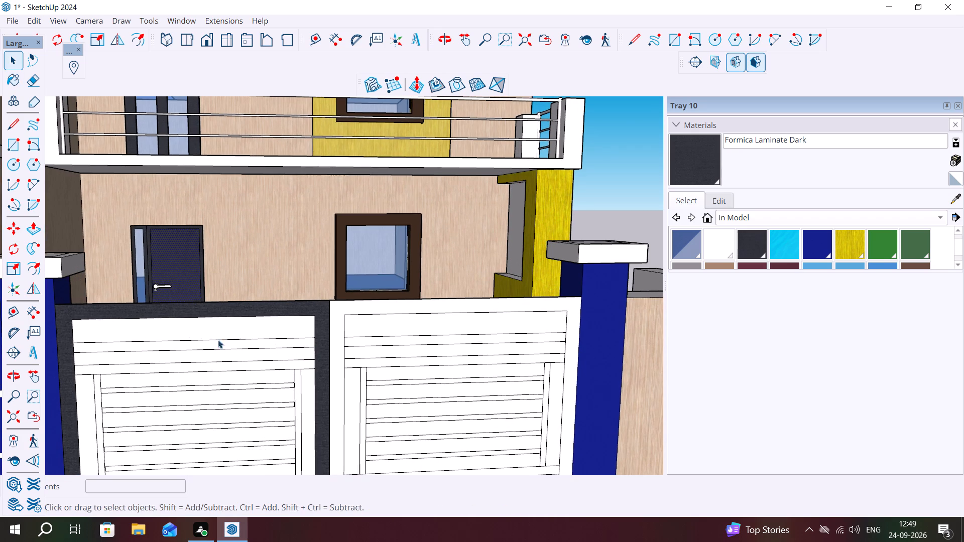
left_click(273, 327)
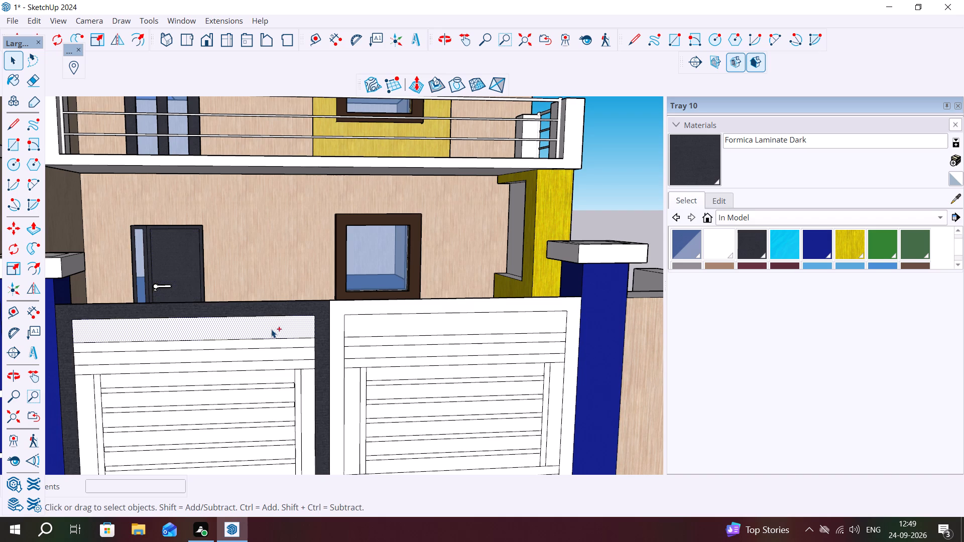
key("ctrl+x")
left_click(257, 354)
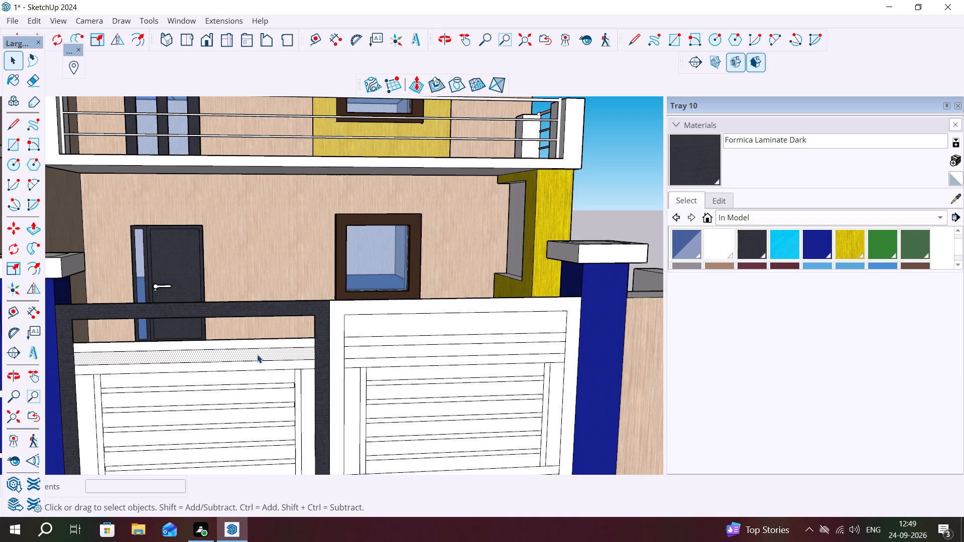
key("ctrl+x")
left_click(259, 373)
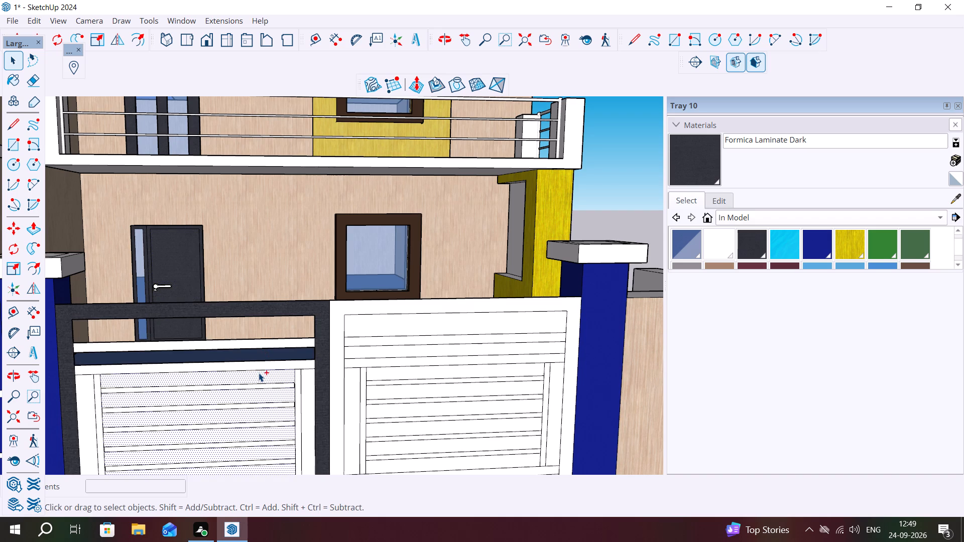
key("ctrl+x")
Cut away the gap face below the bottom rail and the two side gap faces beside the uprights of the same leaf.
scroll(253, 361, "down", 7)
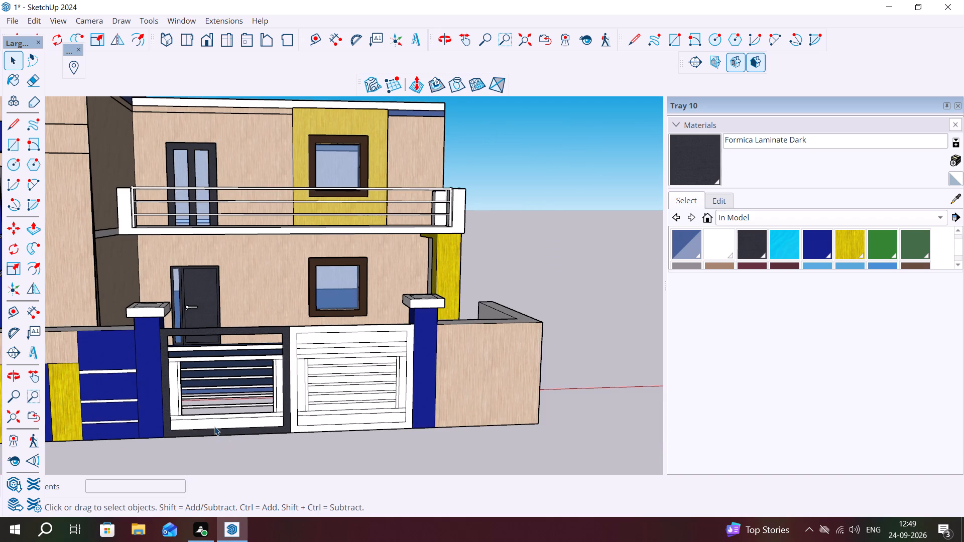
left_click(214, 426)
key("ctrl+x")
scroll(164, 402, "up", 2)
left_click(176, 395)
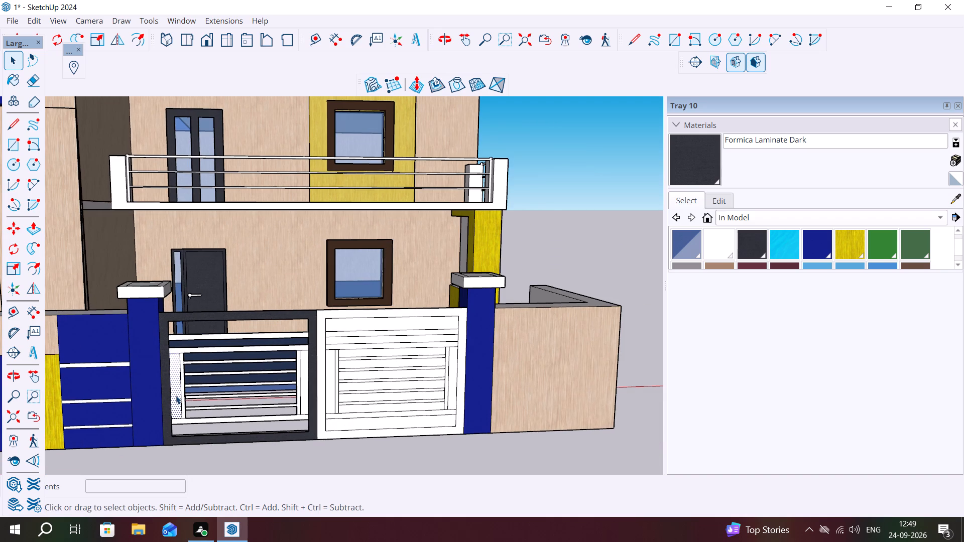
key("ctrl+x")
left_click(303, 391)
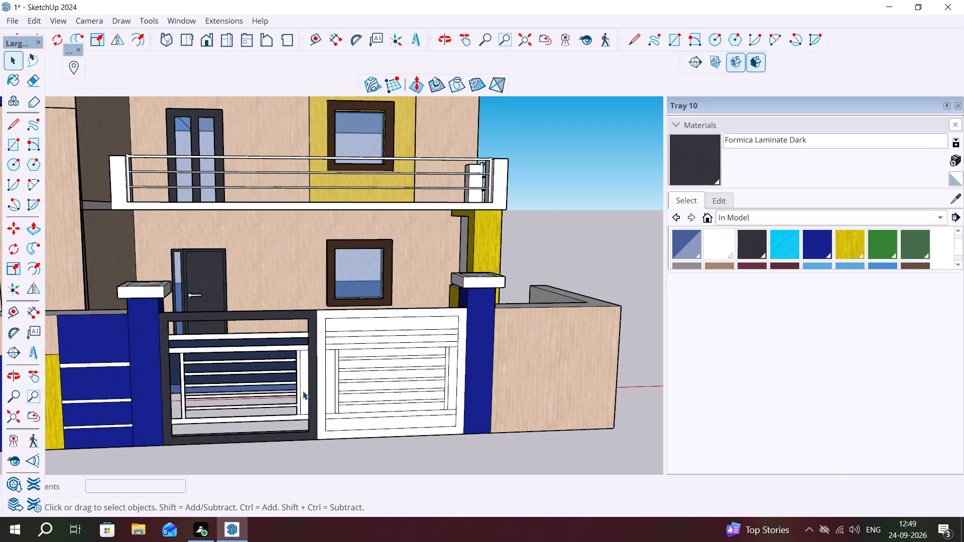
key("ctrl+x")
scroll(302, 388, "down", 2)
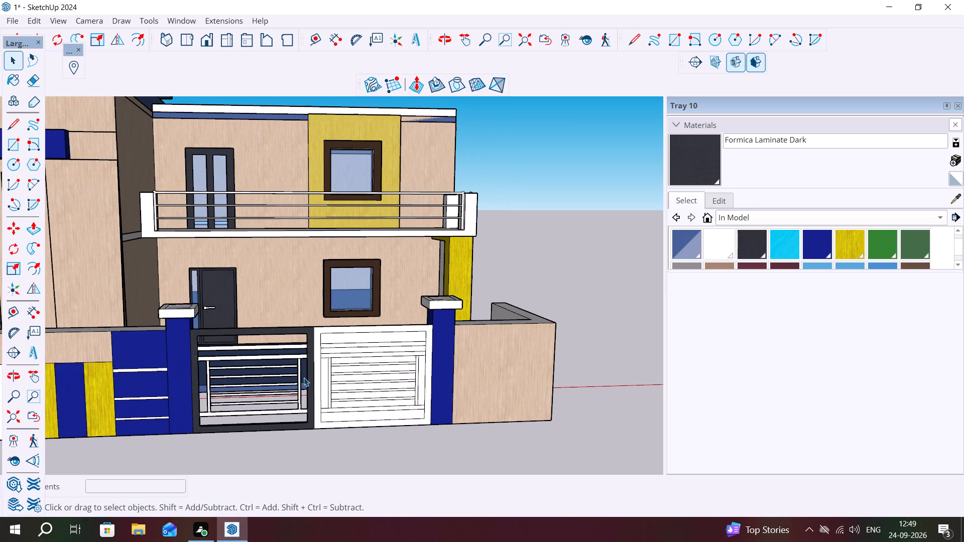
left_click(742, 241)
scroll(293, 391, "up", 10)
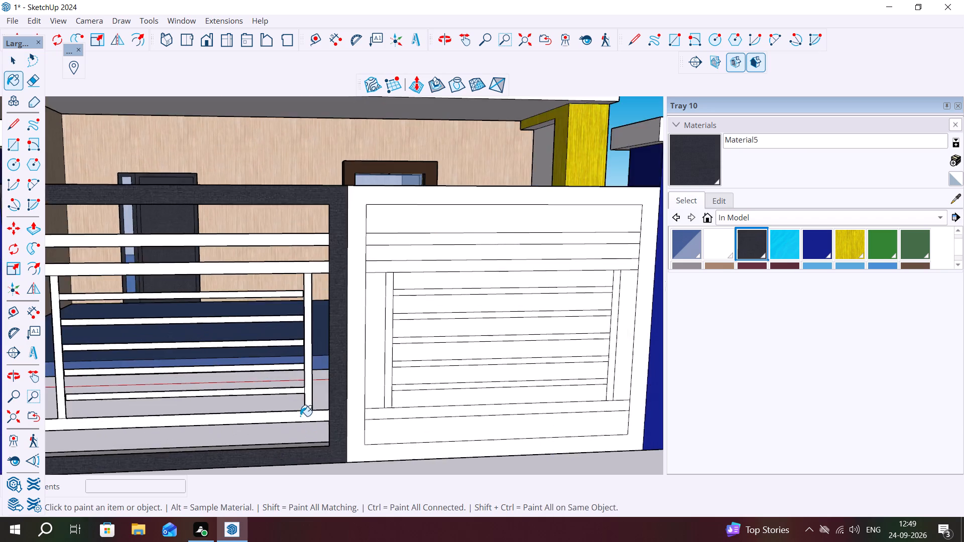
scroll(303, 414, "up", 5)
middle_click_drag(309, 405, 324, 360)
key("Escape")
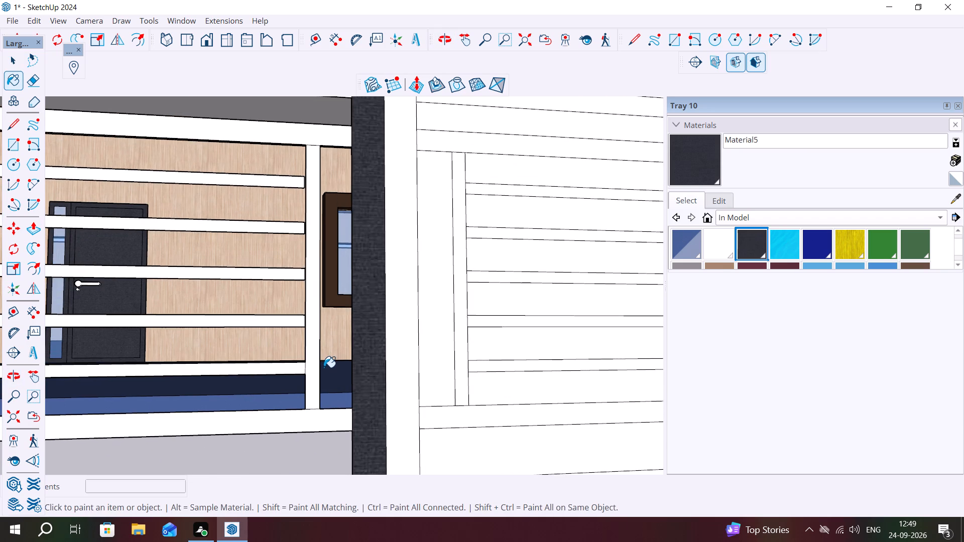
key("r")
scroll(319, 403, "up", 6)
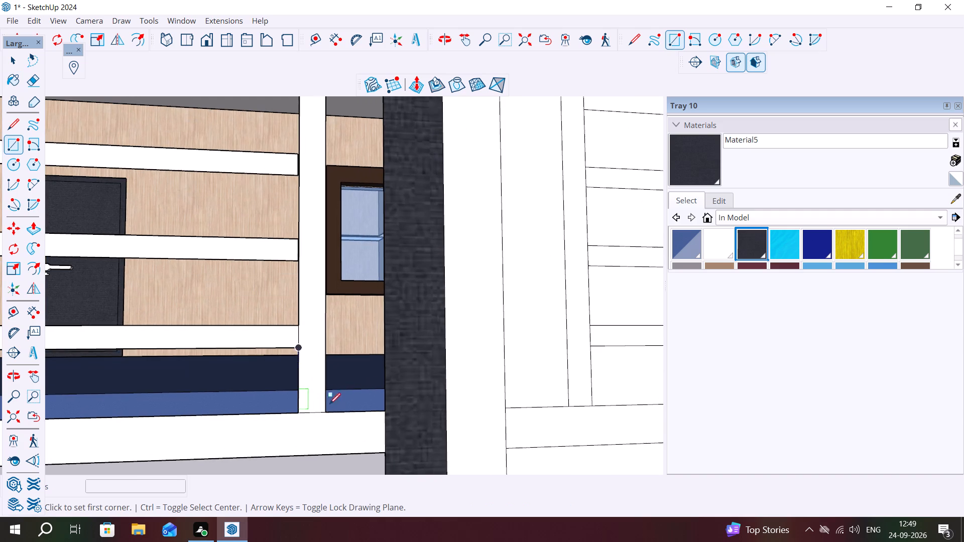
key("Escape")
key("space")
Erase the seam lines at the foot of the upright nearest the gate's centre and at its joint with the lowest thin slat.
key("e")
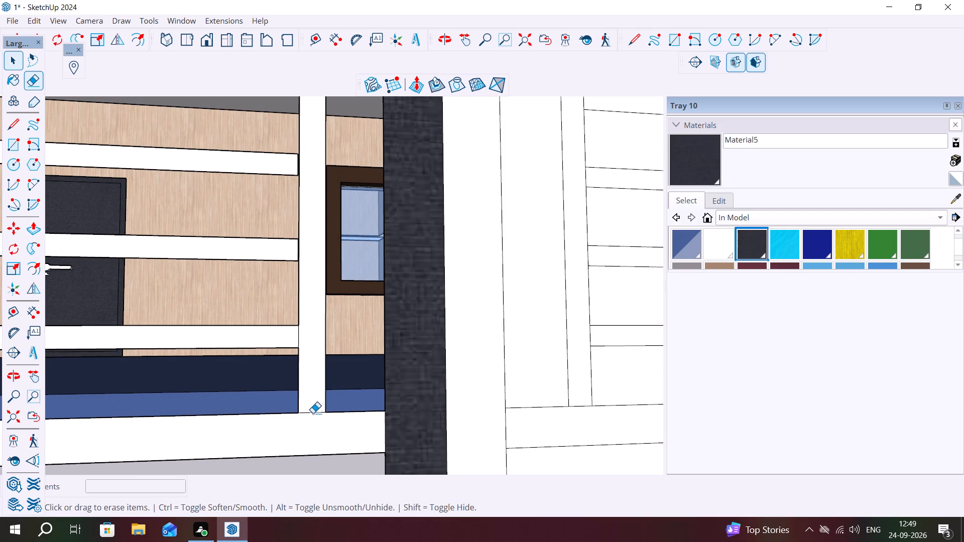
left_click(315, 412)
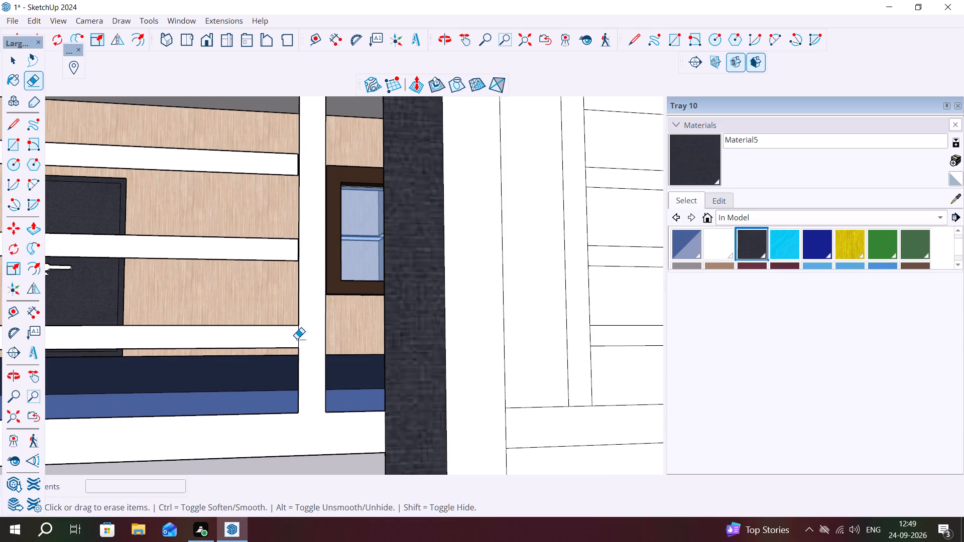
left_click(299, 337)
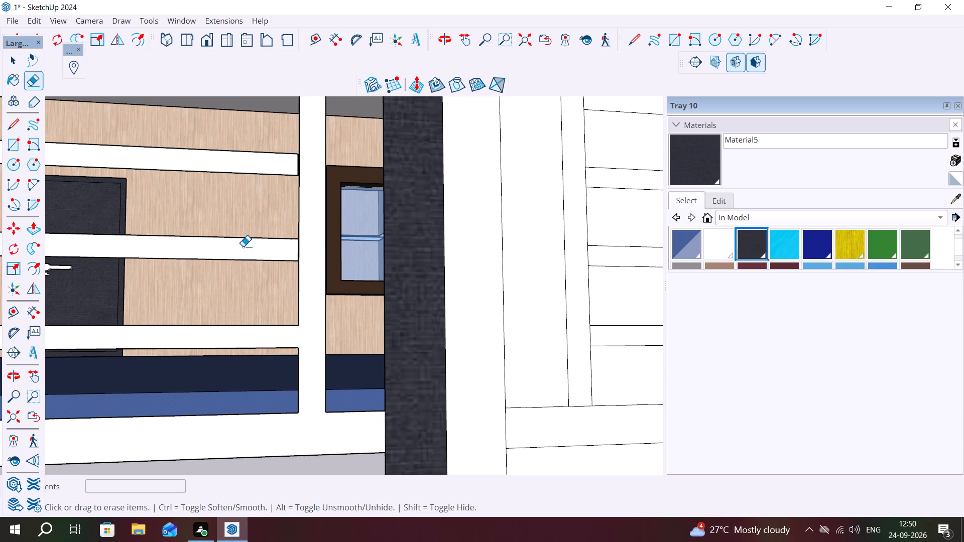
Examine the opened leaf's thin slats, rails and uprights for remaining seam lines at their joints.
scroll(390, 165, "down", 3)
scroll(315, 217, "up", 7)
scroll(332, 223, "down", 10)
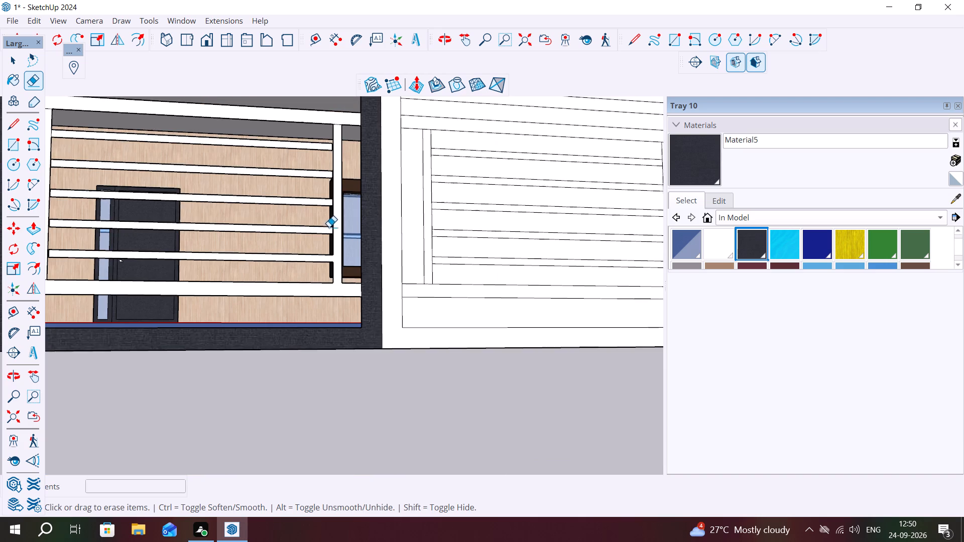
scroll(326, 228, "up", 10)
scroll(321, 246, "down", 1)
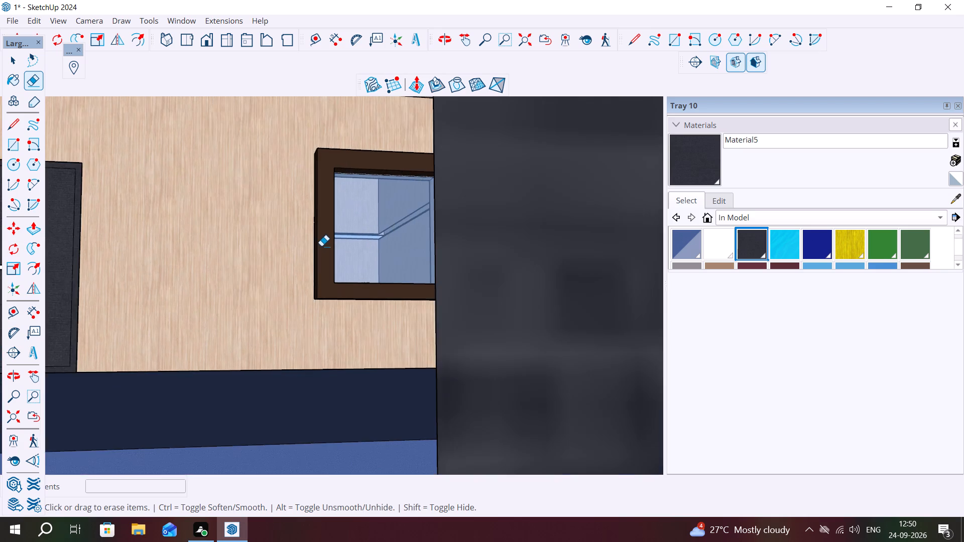
scroll(321, 246, "down", 4)
scroll(283, 197, "up", 7)
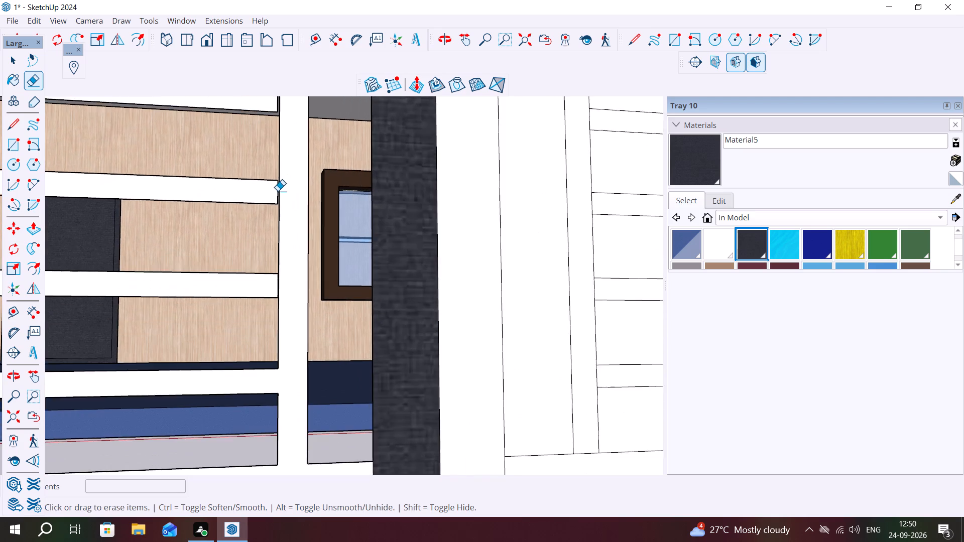
scroll(278, 191, "up", 3)
scroll(292, 193, "down", 6)
scroll(354, 196, "down", 3)
scroll(98, 208, "up", 4)
scroll(122, 247, "up", 2)
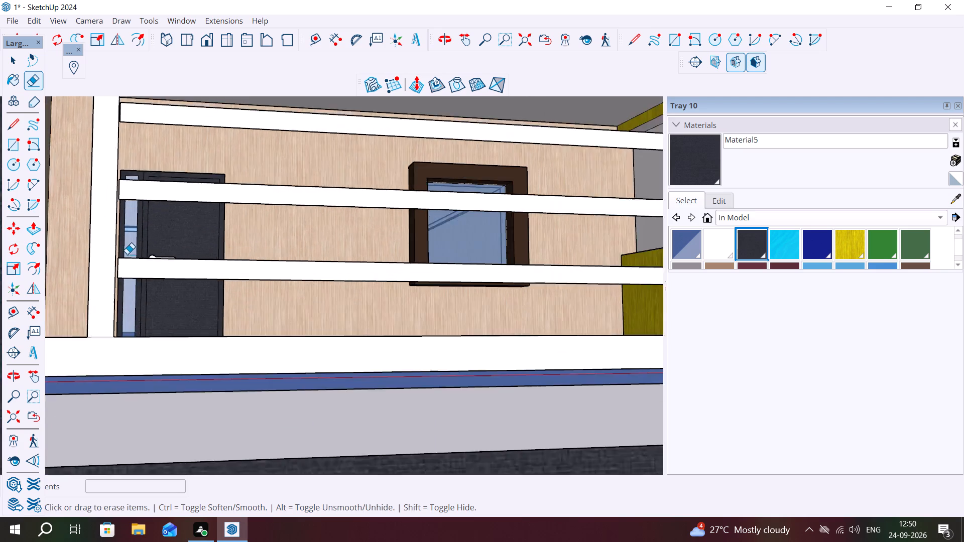
scroll(127, 254, "up", 1)
scroll(136, 268, "down", 4)
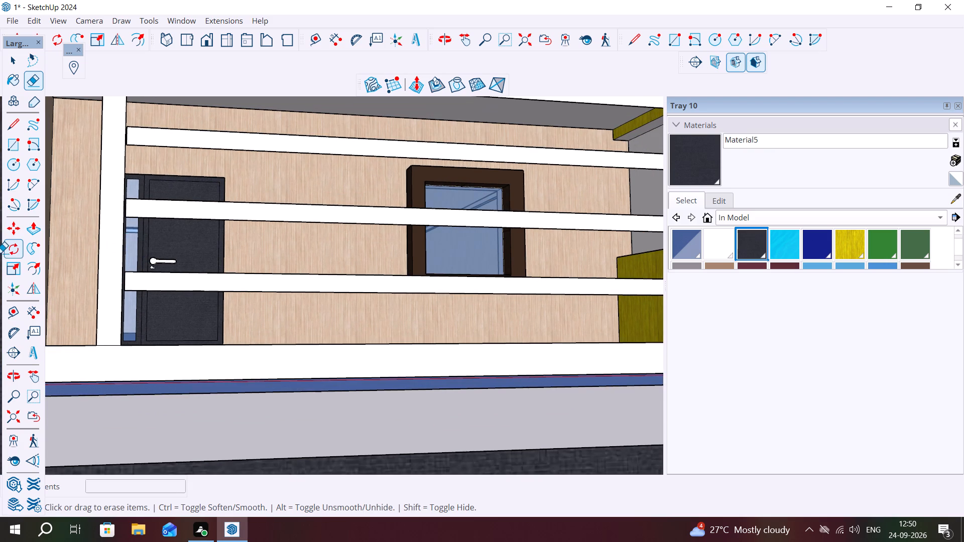
scroll(1, 256, "down", 1)
scroll(75, 242, "down", 2)
scroll(153, 247, "down", 2)
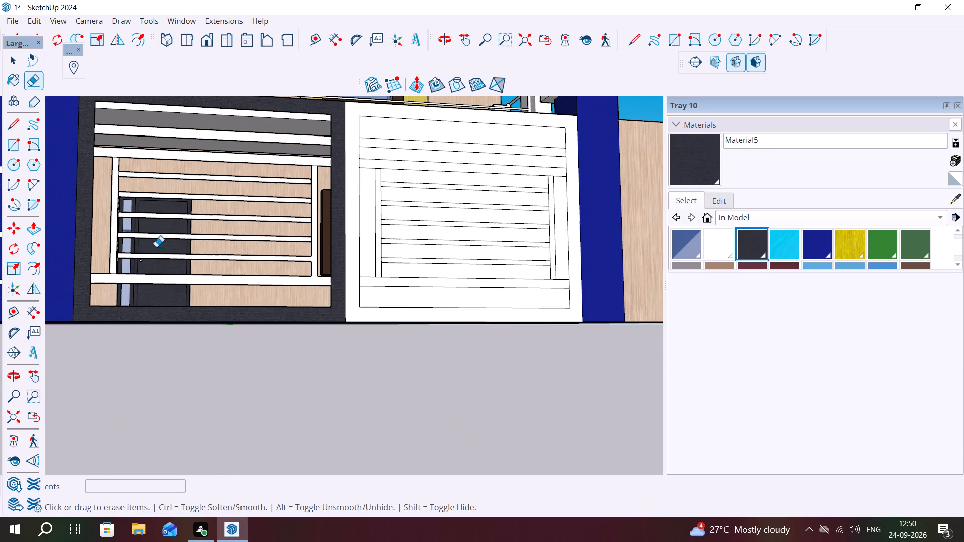
Erase the seam lines at the tops of both uprights and where the top thin slat meets the upright nearest the striped wall.
scroll(309, 120, "up", 6)
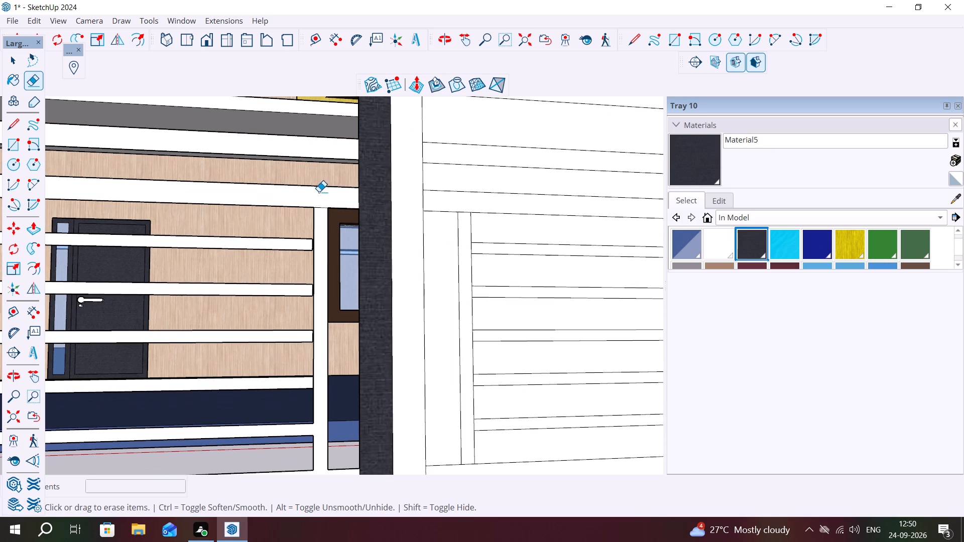
left_click(320, 206)
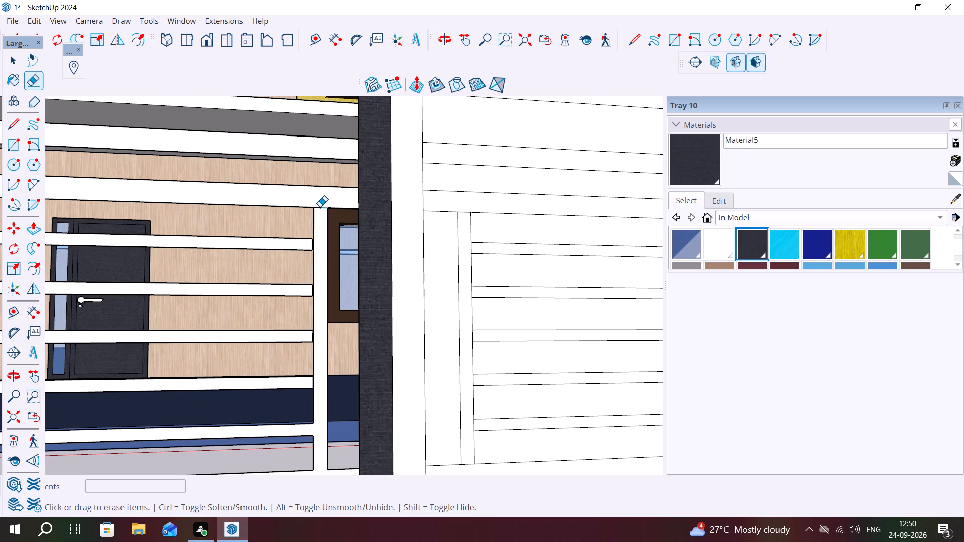
left_click(320, 207)
scroll(323, 203, "down", 6)
scroll(115, 209, "down", 1)
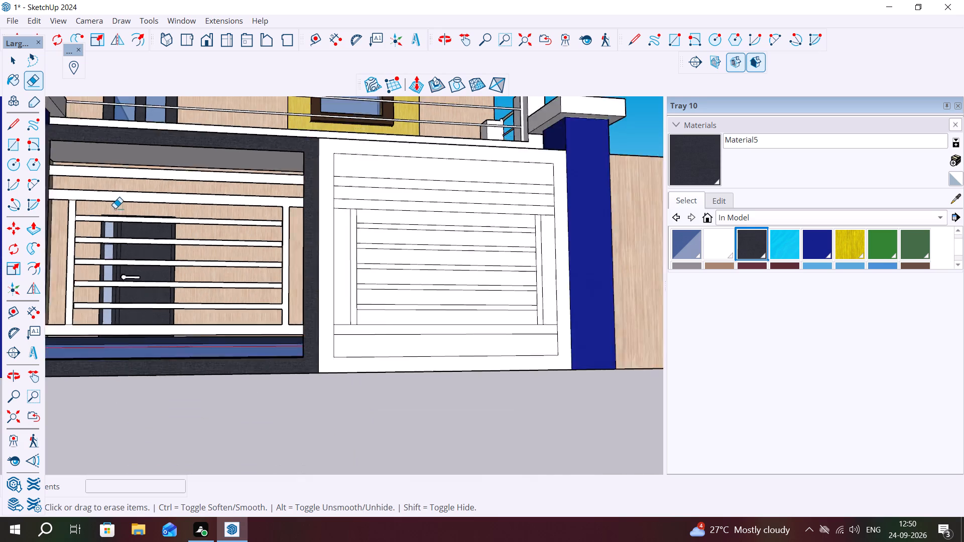
scroll(115, 208, "down", 1)
scroll(81, 194, "up", 14)
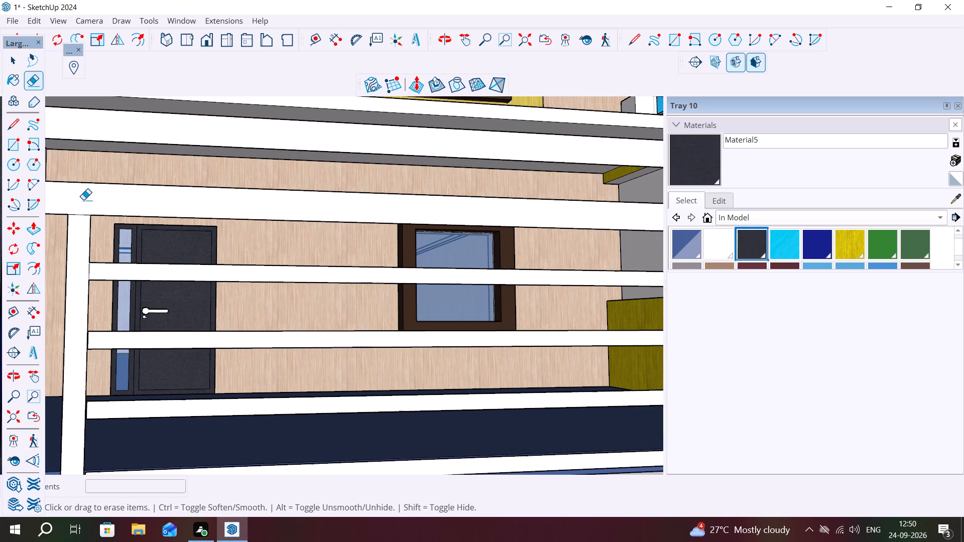
scroll(80, 204, "up", 4)
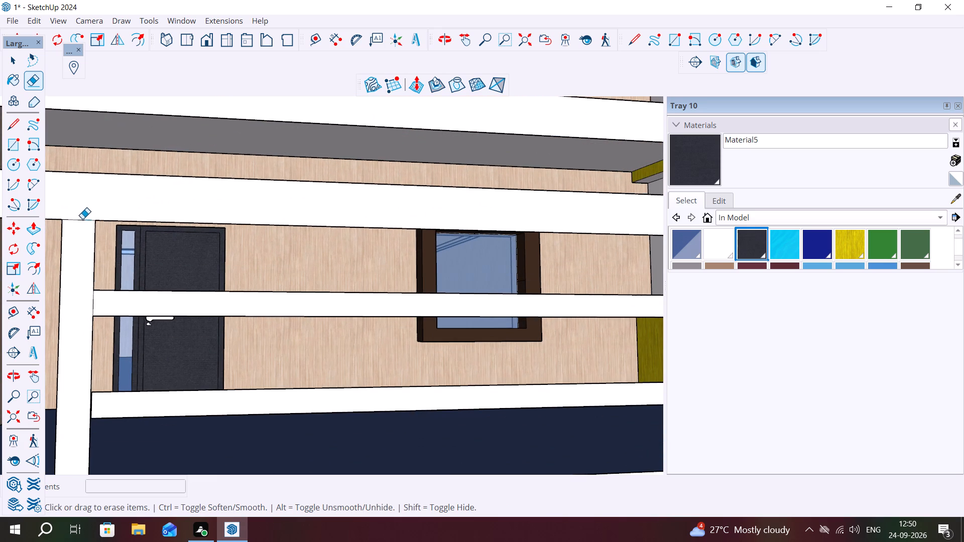
left_click(81, 219)
scroll(87, 280, "up", 6)
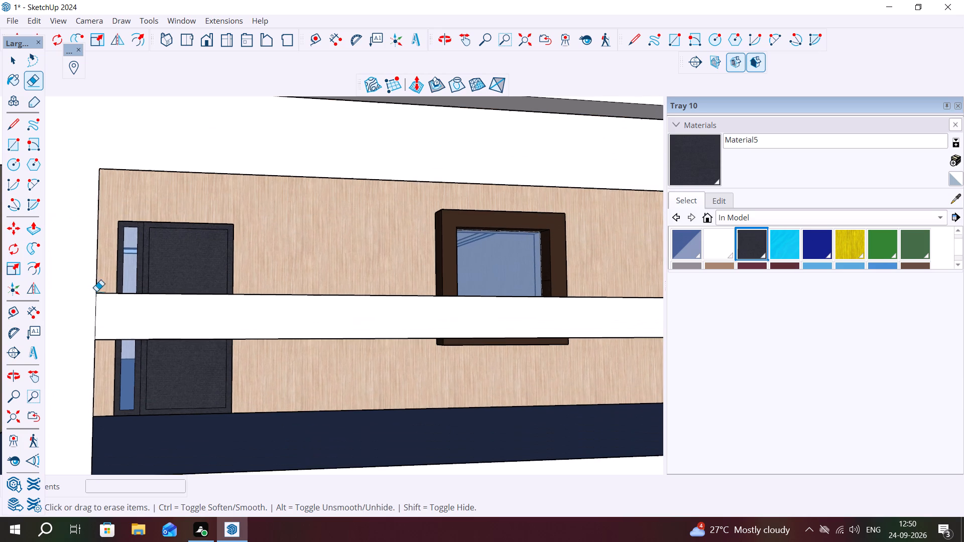
left_click(96, 311)
Examine the opened gate leaf from an angle, checking the joints along the upright nearest the striped wall.
scroll(80, 262, "down", 4)
scroll(96, 346, "up", 8)
middle_click_drag(101, 339, 173, 305)
middle_click_drag(63, 313, 152, 325)
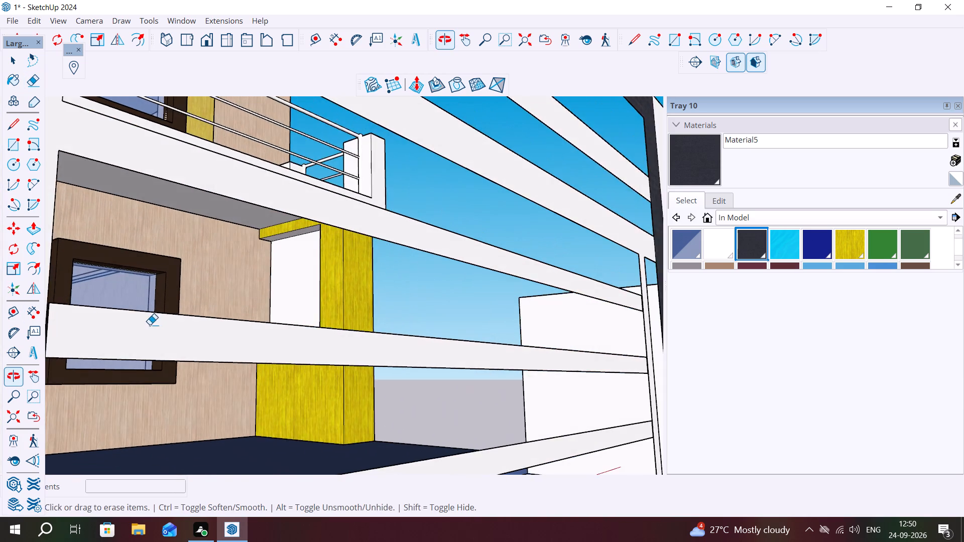
scroll(144, 318, "down", 7)
scroll(283, 302, "down", 1)
scroll(228, 337, "up", 1)
middle_click_drag(227, 345, 197, 345)
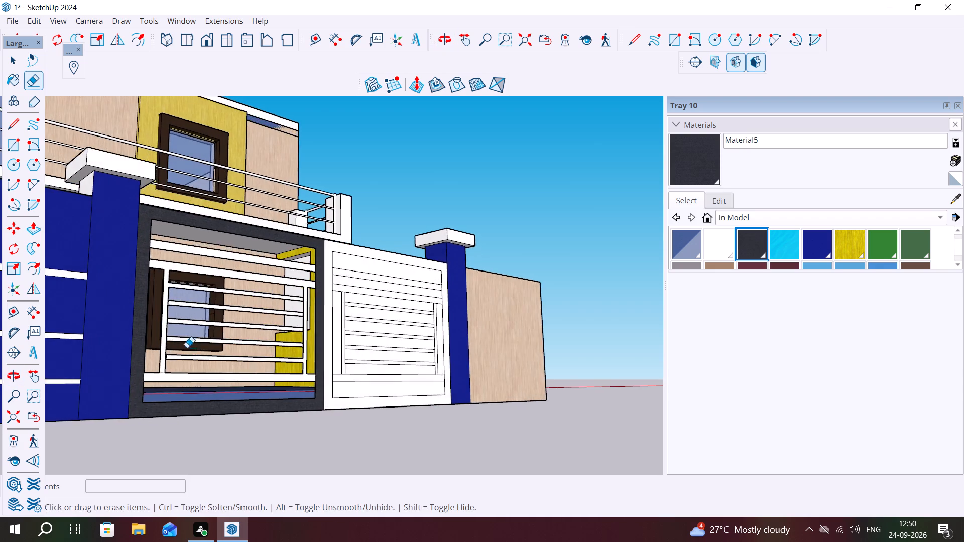
scroll(166, 358, "up", 7)
middle_click_drag(161, 382, 102, 378)
scroll(96, 340, "up", 4)
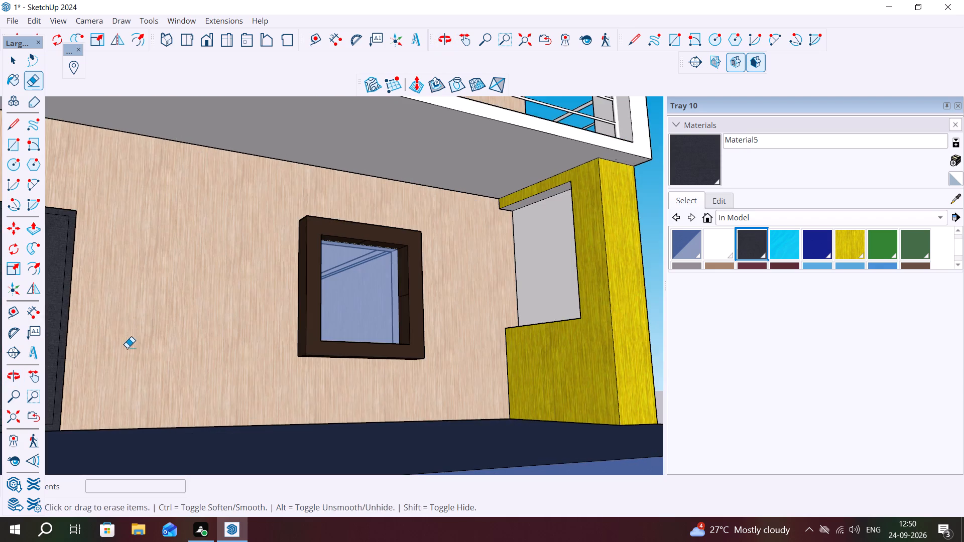
scroll(134, 348, "down", 4)
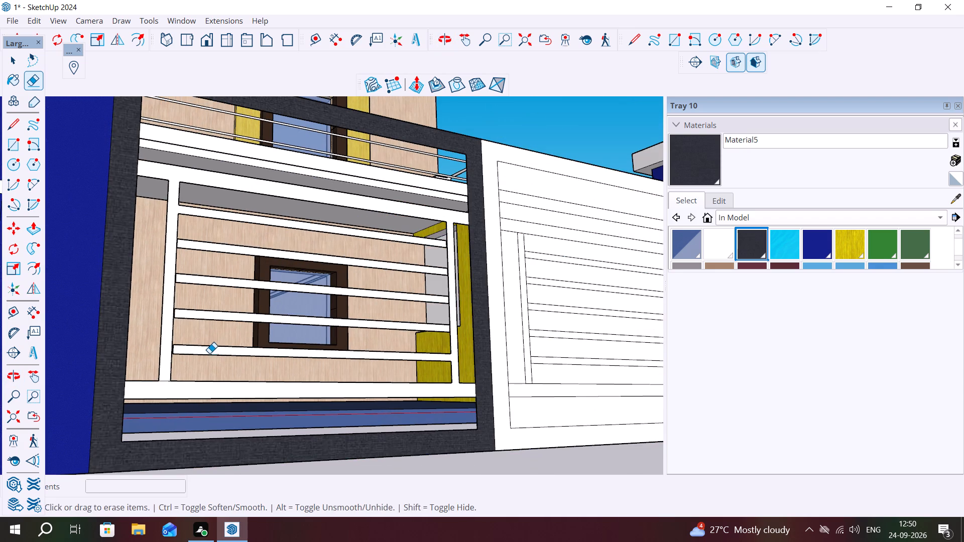
On the unpainted gate leaf, erase the seam lines at both uprights' tops and where the top thin slat meets the upright nearest the pillar.
middle_click_drag(190, 353, 157, 353)
scroll(112, 318, "down", 6)
scroll(355, 248, "up", 1)
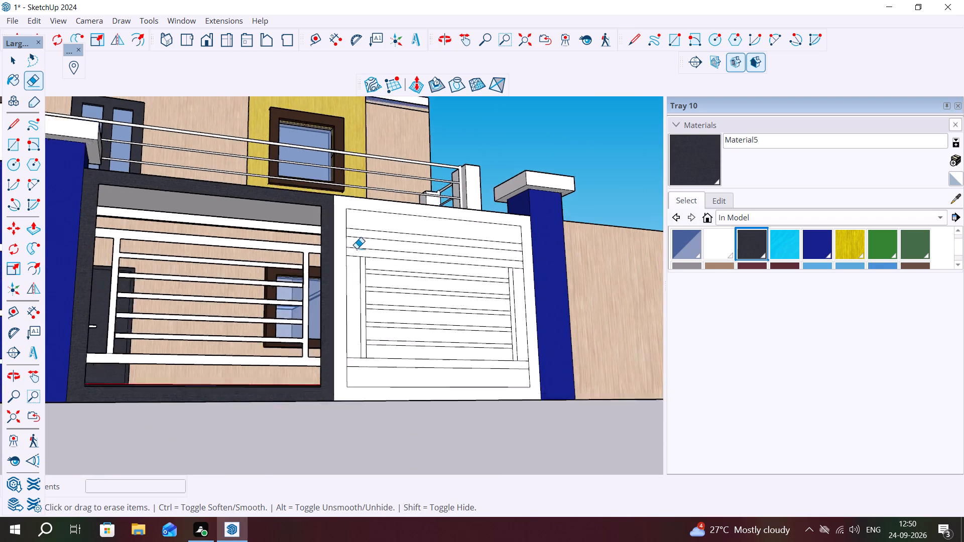
scroll(356, 248, "up", 9)
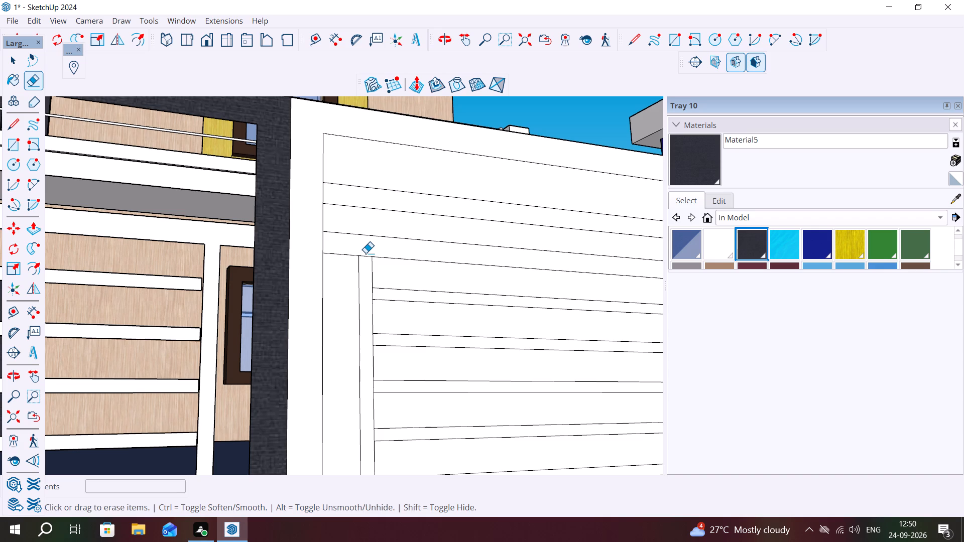
left_click(365, 254)
scroll(336, 269, "down", 6)
scroll(545, 278, "up", 6)
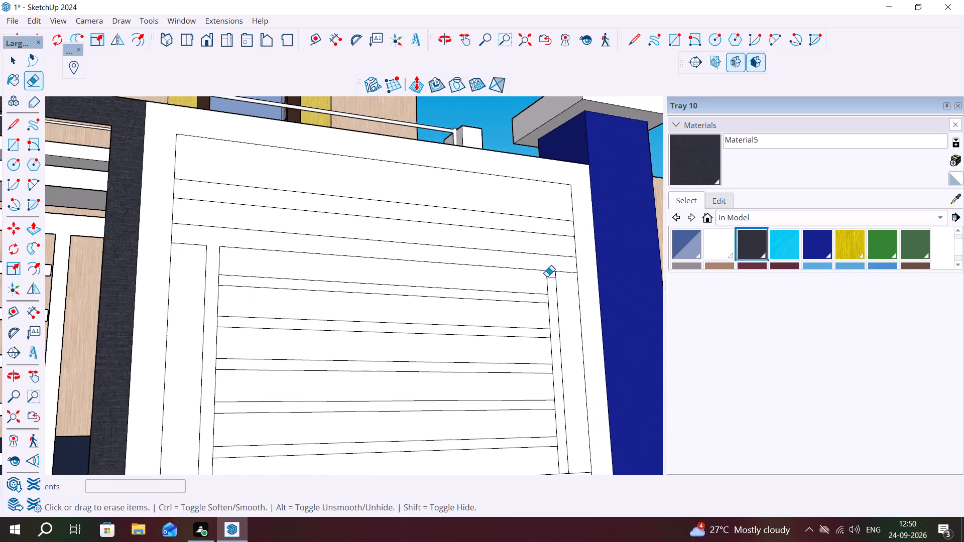
scroll(547, 277, "up", 2)
left_click(553, 267)
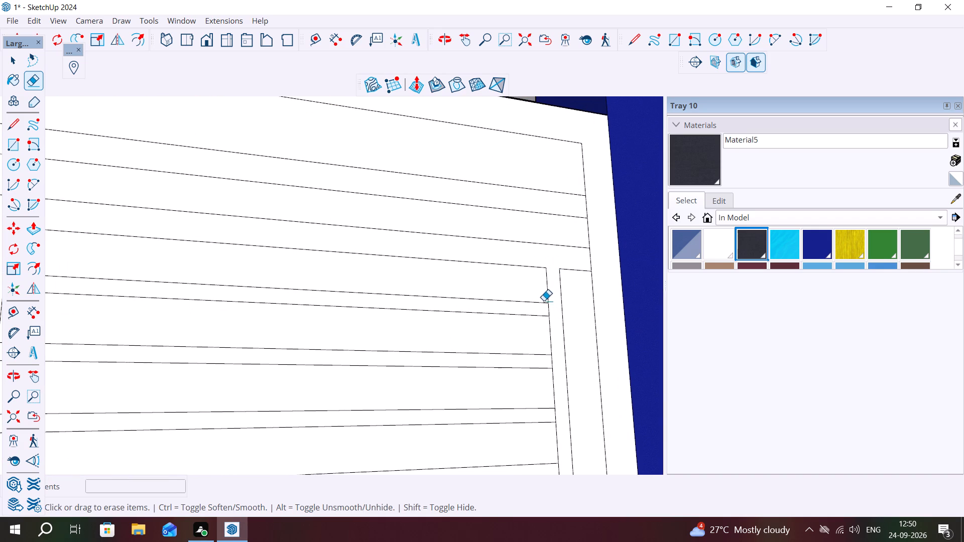
left_click(548, 309)
Erase the seam lines where the five thin slats meet the unpainted leaf's upright nearest the gate's centre, and at that upright's foot.
scroll(553, 273, "down", 4)
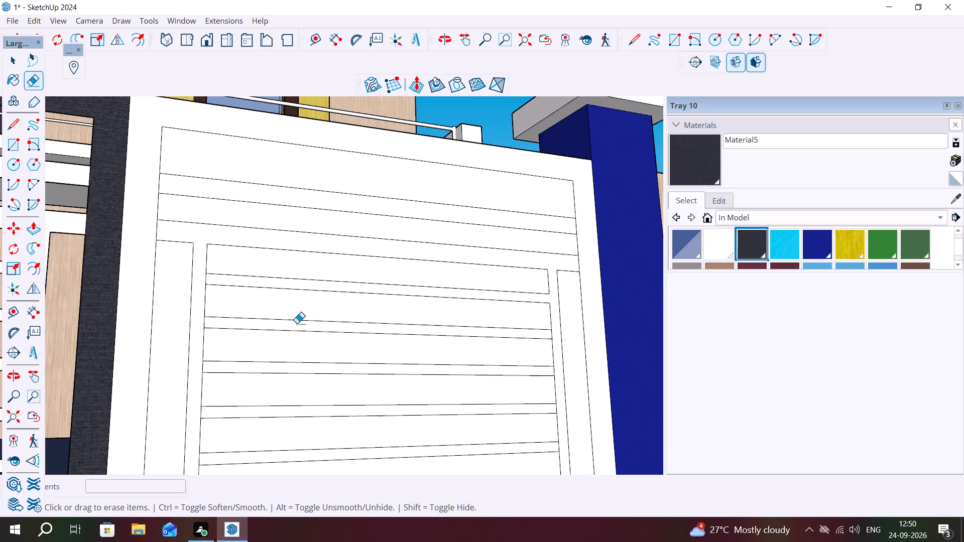
scroll(212, 277, "up", 6)
left_click(201, 284)
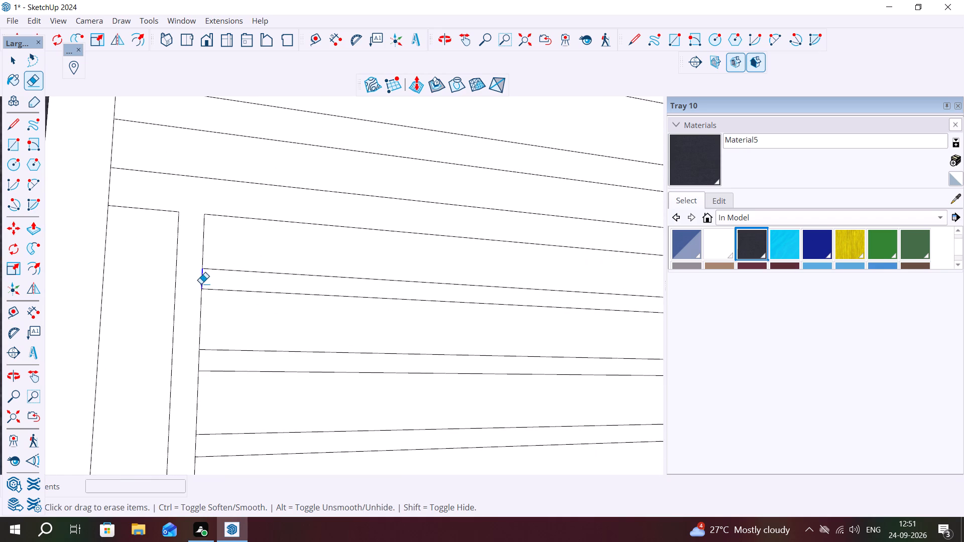
scroll(200, 269, "down", 3)
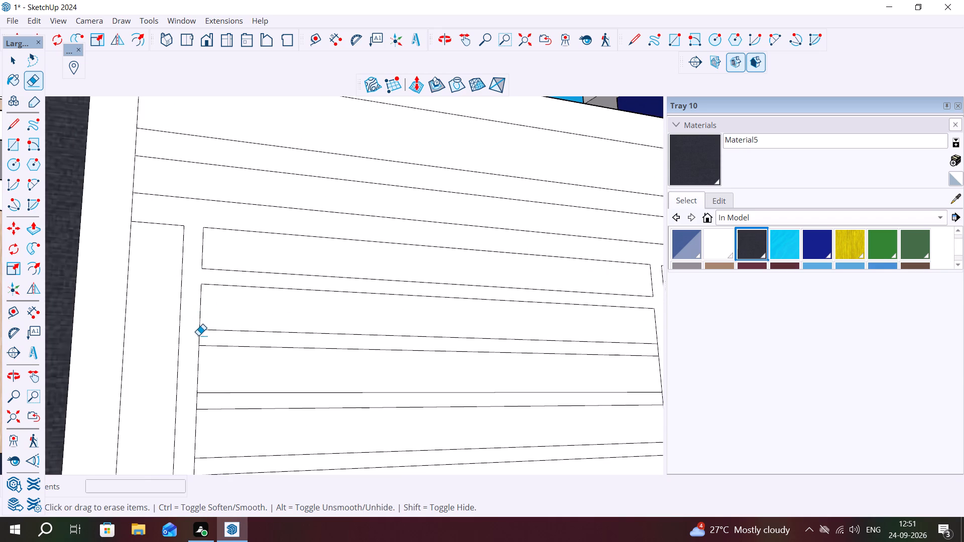
left_click(199, 335)
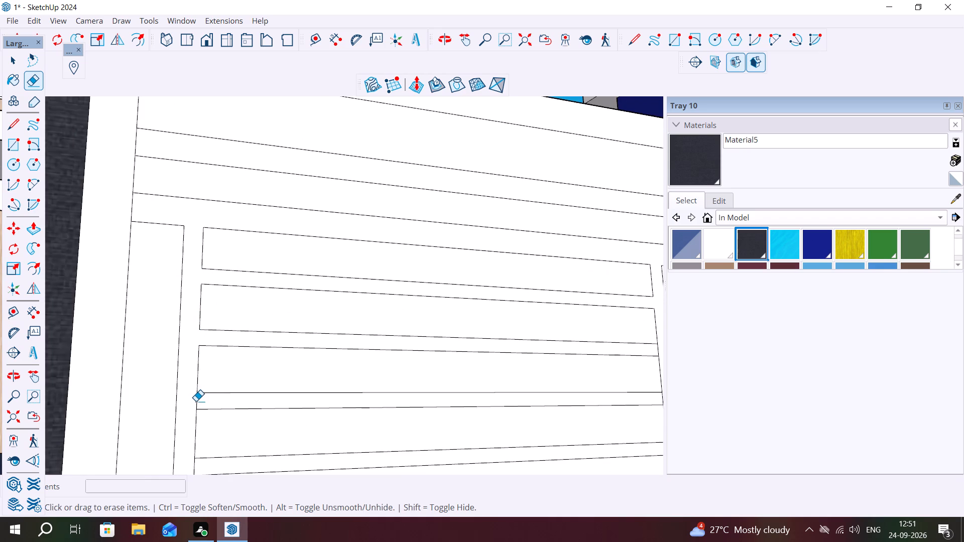
left_click(196, 401)
scroll(163, 353, "down", 4)
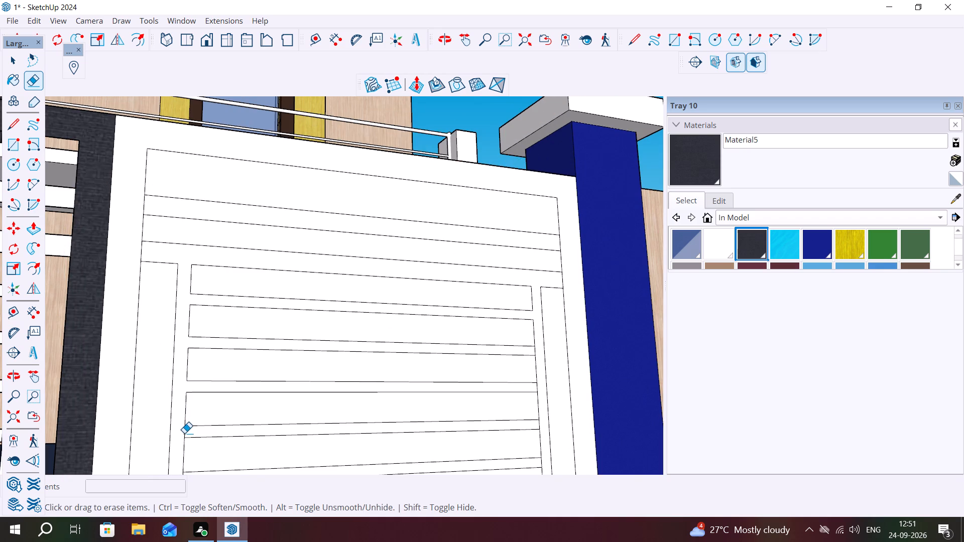
left_click(184, 433)
scroll(179, 349, "down", 5)
scroll(181, 442, "up", 2)
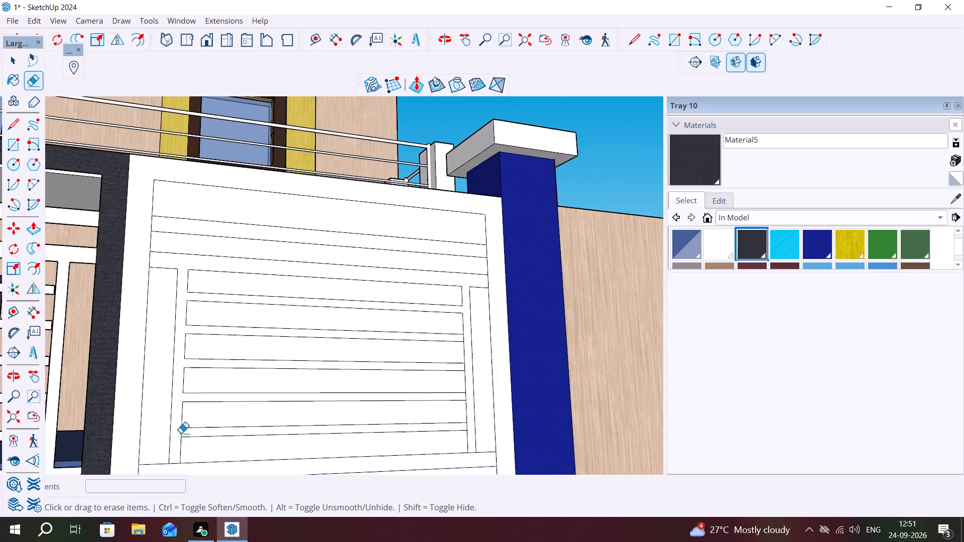
scroll(181, 433, "up", 5)
left_click(181, 432)
scroll(128, 346, "down", 3)
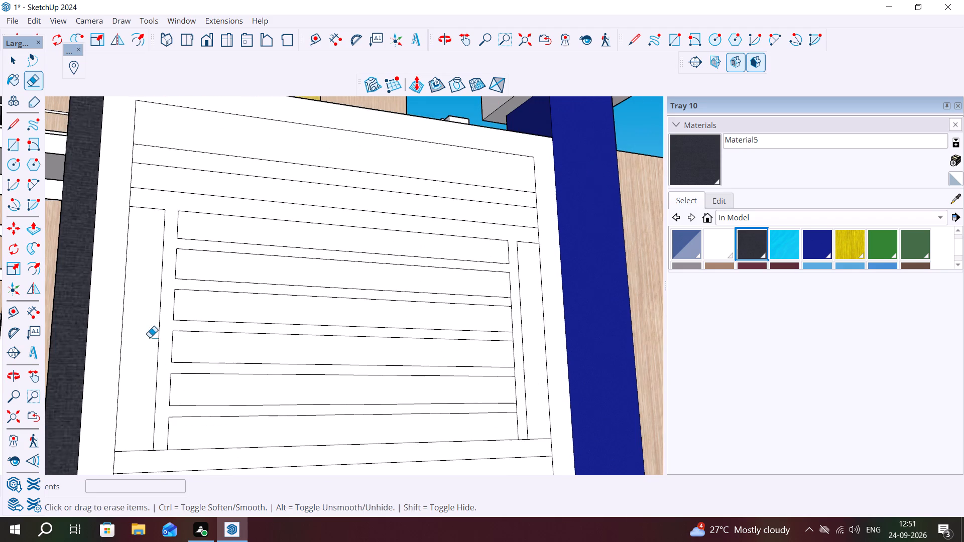
left_click(161, 450)
Erase the seam lines at the foot of the upright nearest the pillar and at its joints with the lowest three thin slats.
scroll(97, 371, "down", 4)
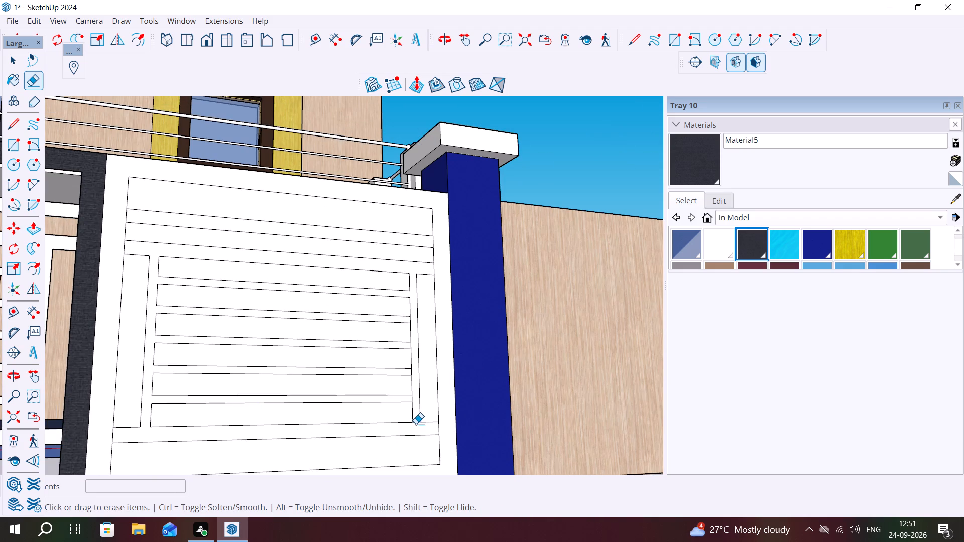
scroll(416, 424, "up", 3)
left_click(416, 421)
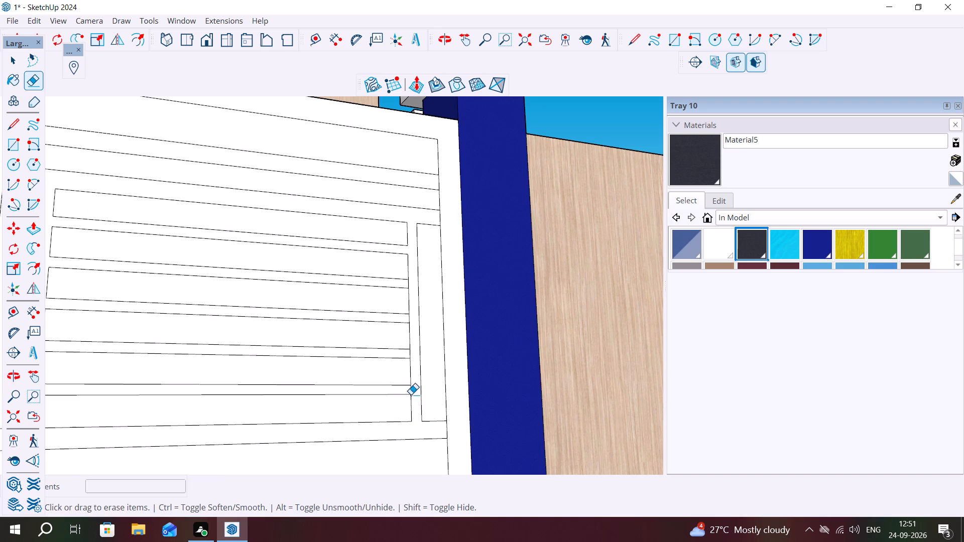
left_click(412, 389)
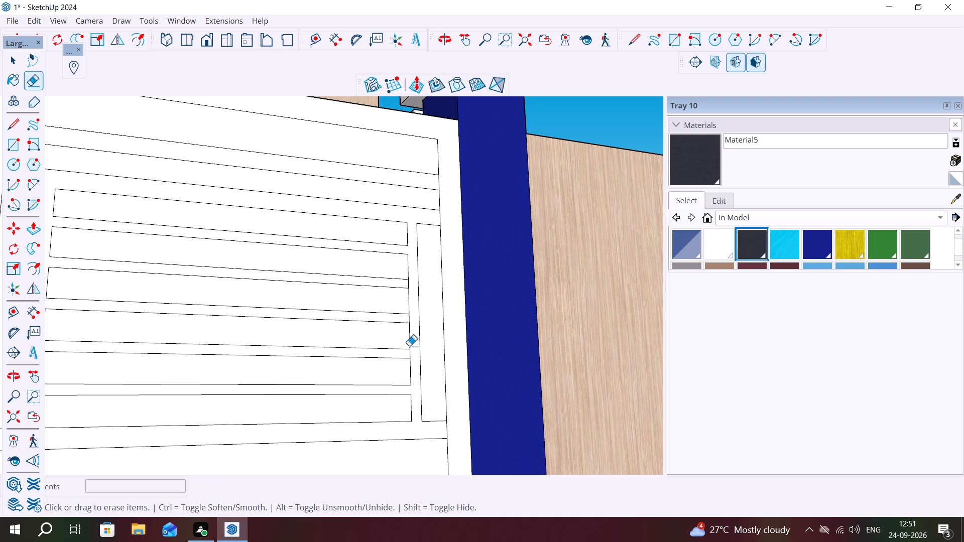
left_click(410, 354)
left_click(409, 317)
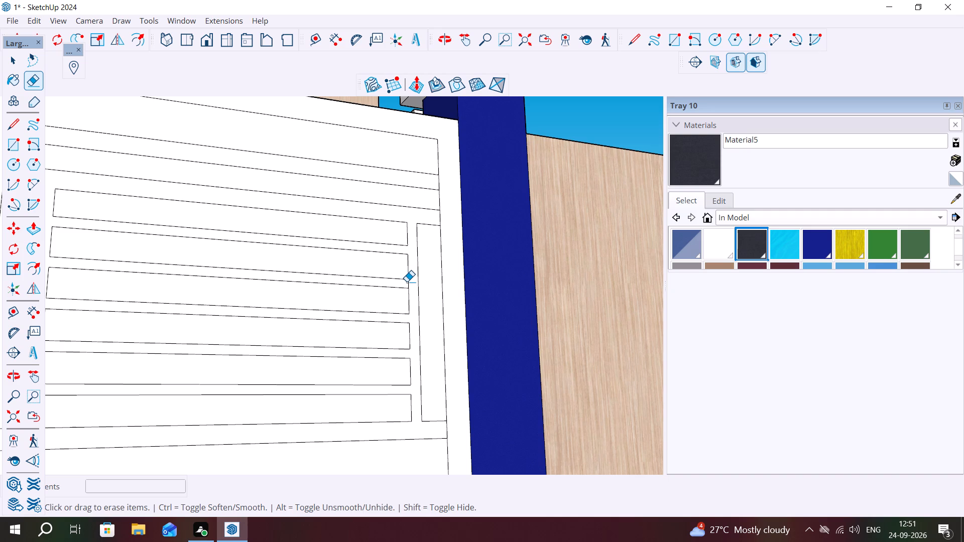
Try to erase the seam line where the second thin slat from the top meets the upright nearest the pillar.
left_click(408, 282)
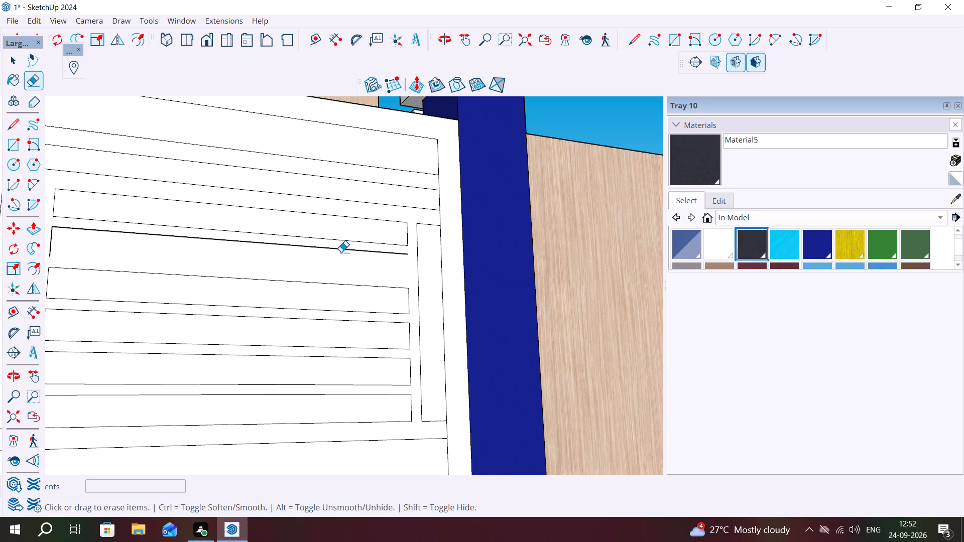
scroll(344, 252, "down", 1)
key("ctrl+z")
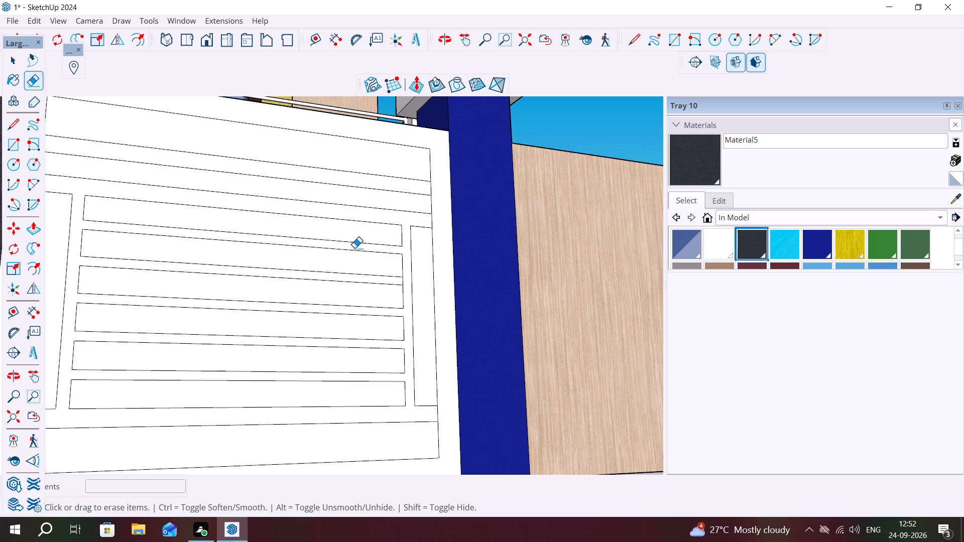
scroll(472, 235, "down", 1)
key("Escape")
Cut out the faces filling the narrow gap beside the upright nearest the gate's centre and the gap below the lower rail.
scroll(468, 223, "down", 3)
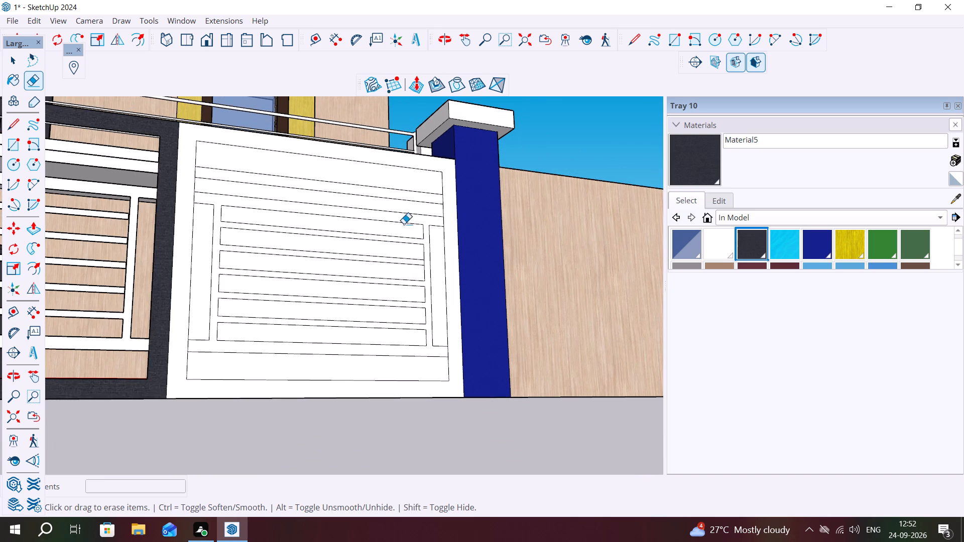
key("space")
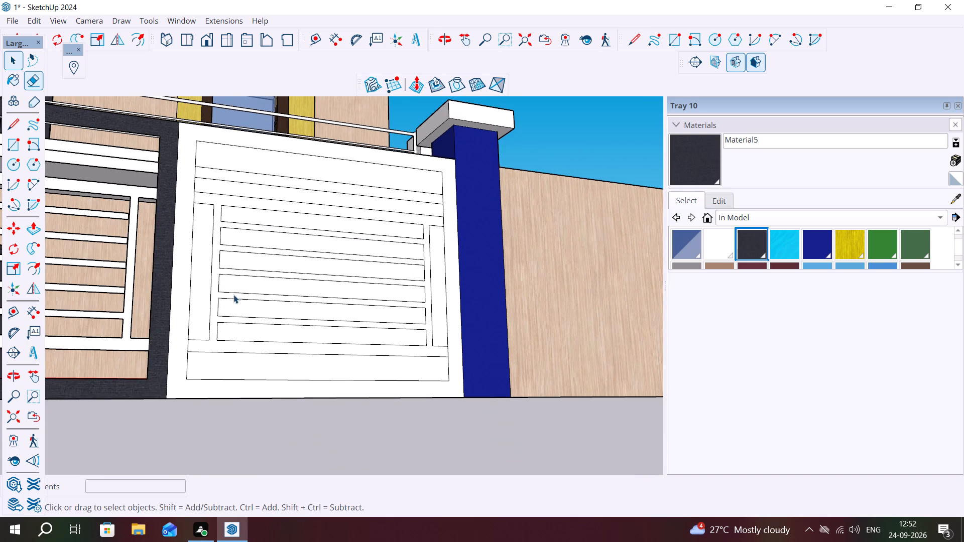
left_click(200, 304)
key("ctrl+x")
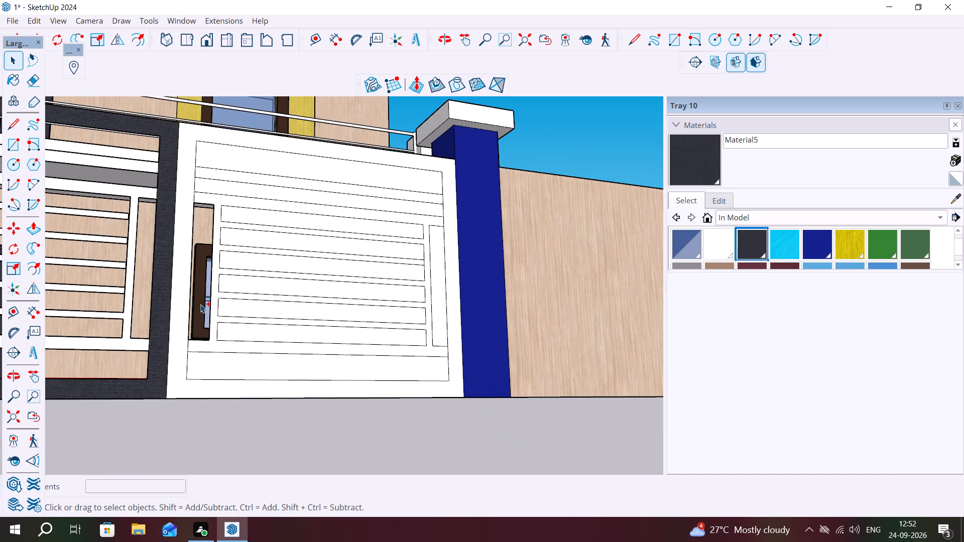
left_click(217, 370)
key("ctrl+x")
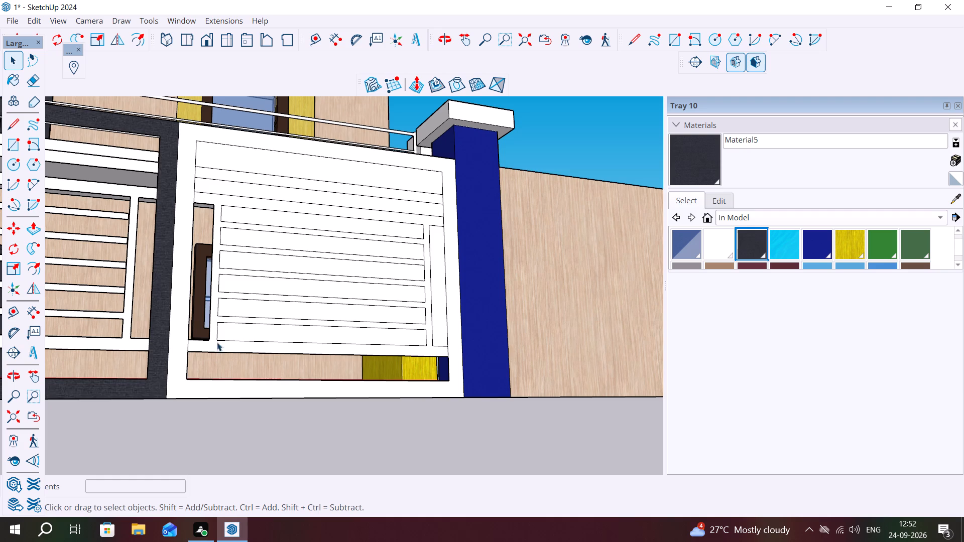
Cut out the faces filling the lowest three slat gaps between the unpainted leaf's two uprights.
left_click(236, 327)
key("ctrl+x")
left_click(248, 307)
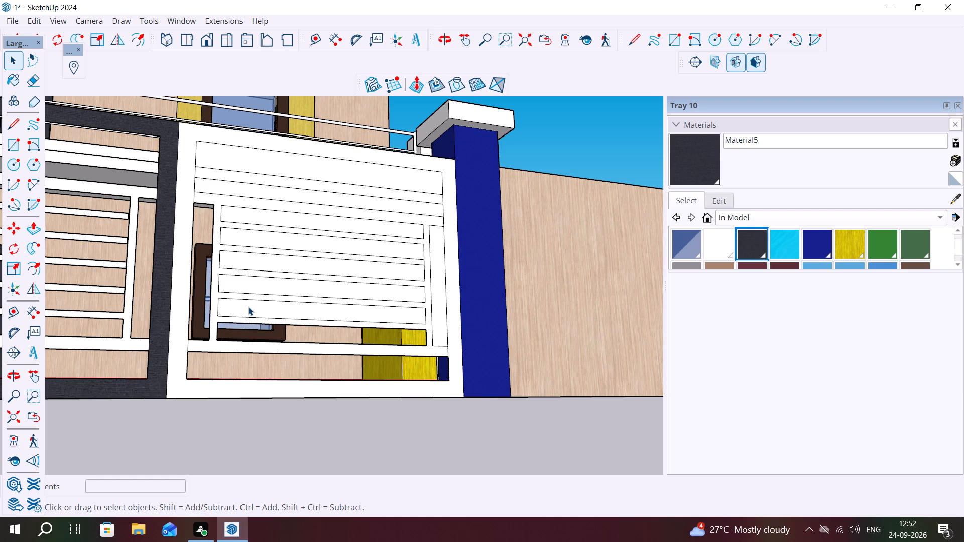
key("ctrl+x")
left_click(244, 286)
key("ctrl+x")
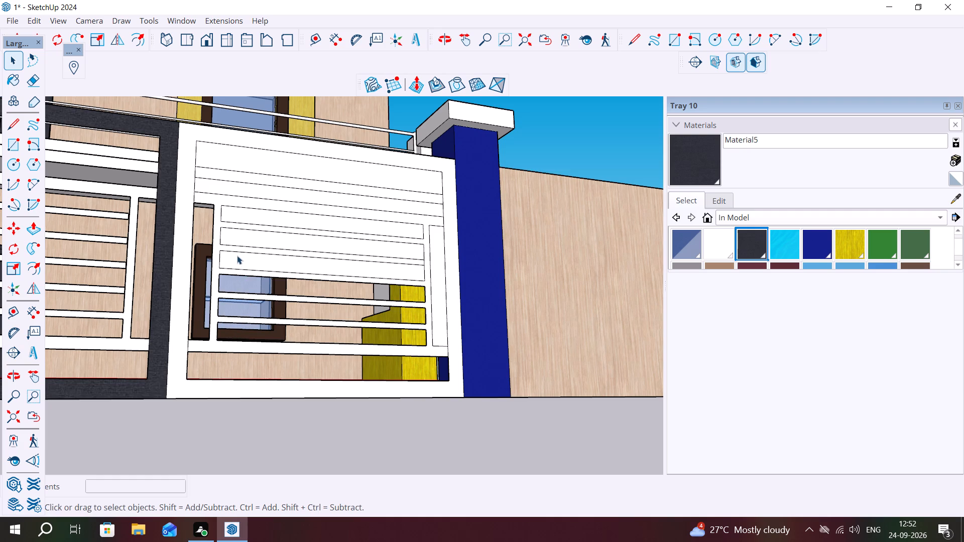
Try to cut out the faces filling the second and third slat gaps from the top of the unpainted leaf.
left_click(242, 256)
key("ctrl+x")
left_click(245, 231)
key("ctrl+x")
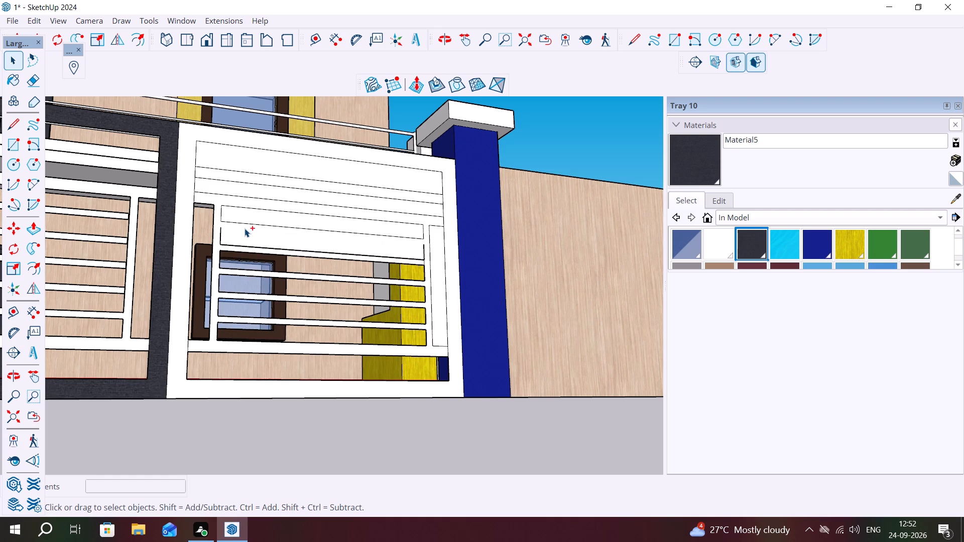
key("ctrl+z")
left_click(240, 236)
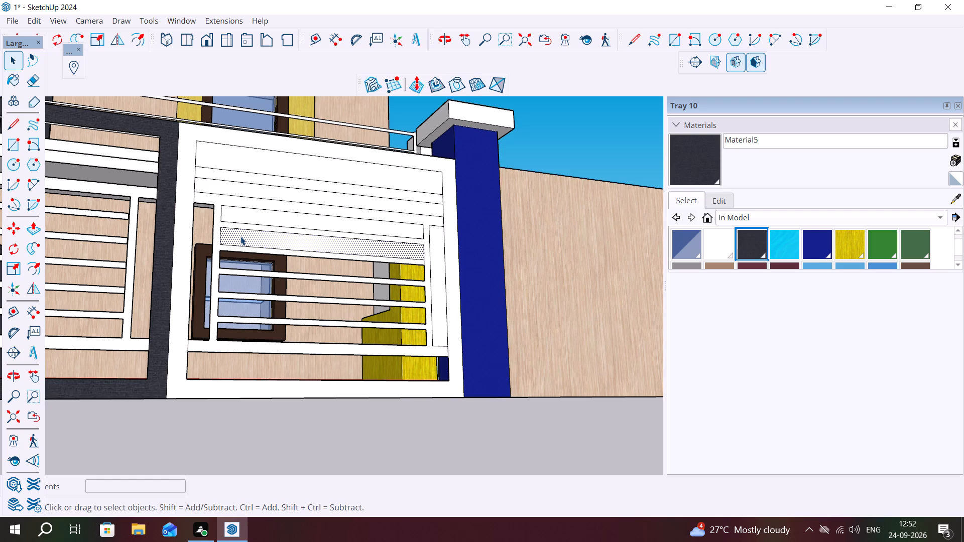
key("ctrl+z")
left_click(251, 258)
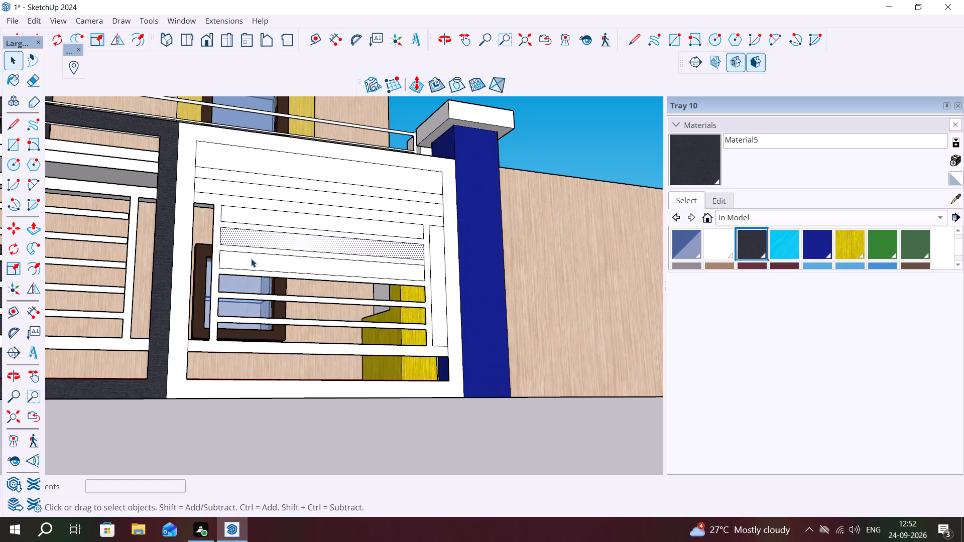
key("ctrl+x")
Cut out the faces filling the upper three slat gaps between the unpainted leaf's two uprights.
left_click(252, 238, "ctrl")
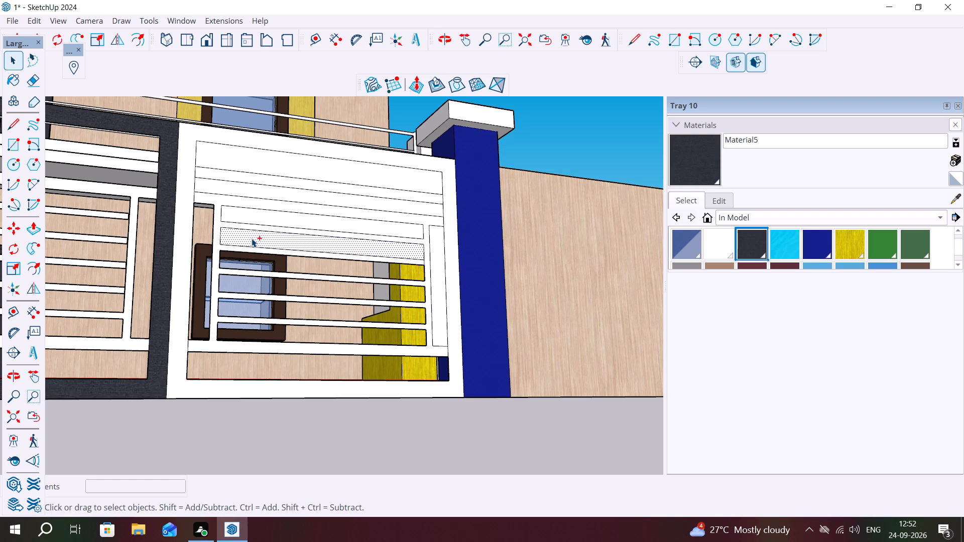
key("ctrl+z")
key("ctrl+x")
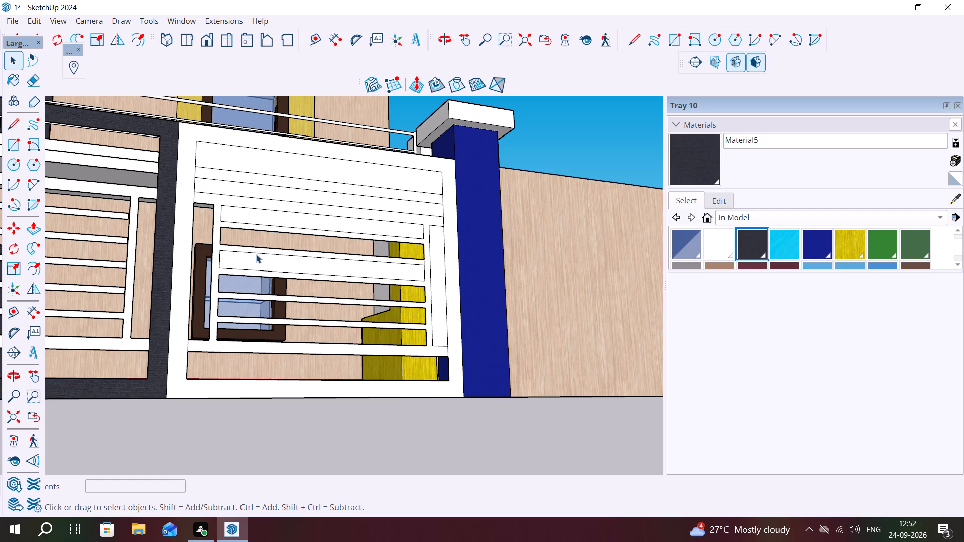
left_click(257, 254)
key("x")
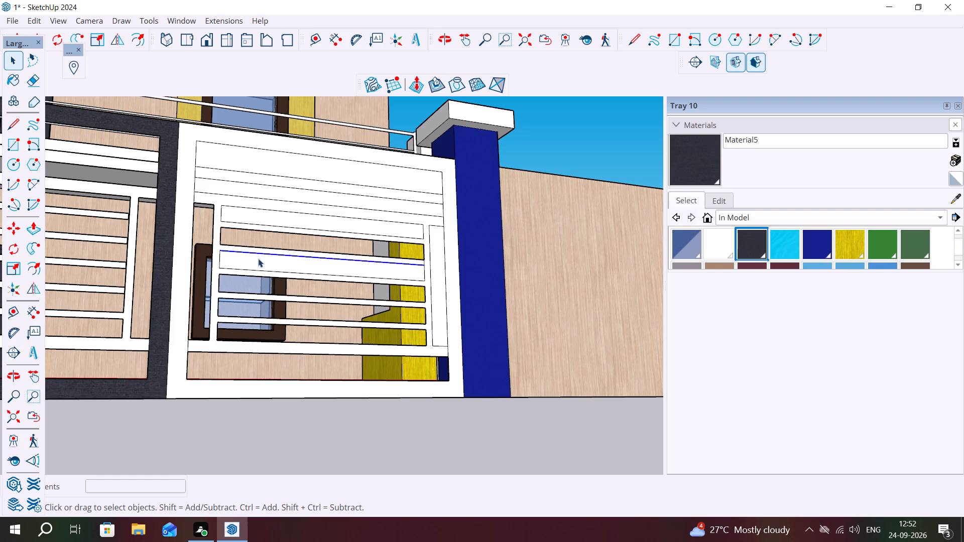
left_click(261, 262)
key("ctrl+x")
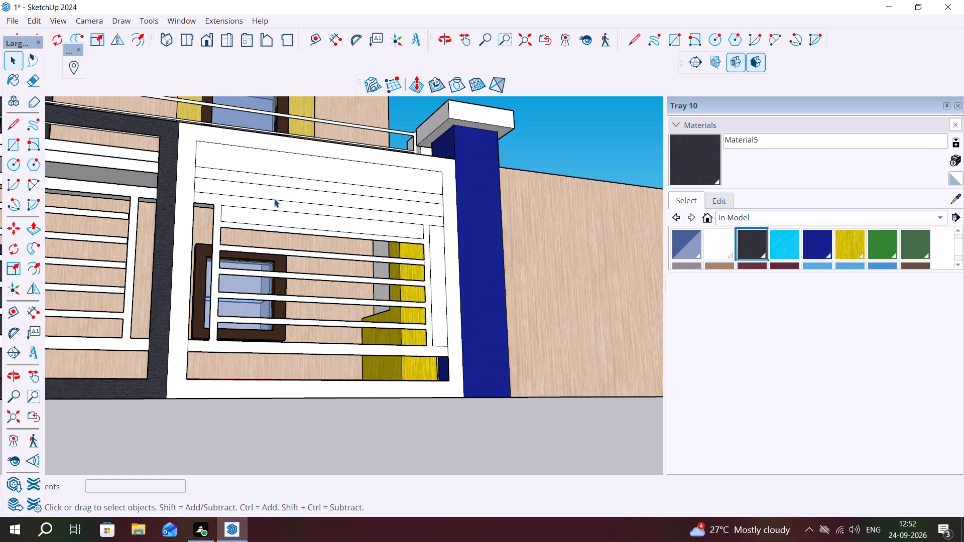
left_click(280, 217)
key("ctrl+x")
middle_click_drag(269, 190, 252, 234)
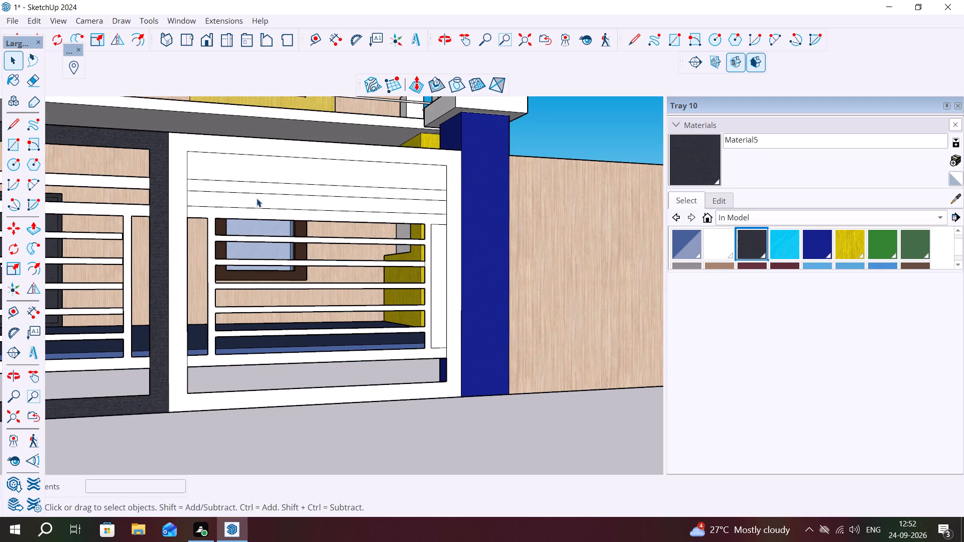
Cut out the unpainted leaf's faces above and below its top rail and beside the upright nearest the blue pillar.
scroll(255, 189, "down", 2)
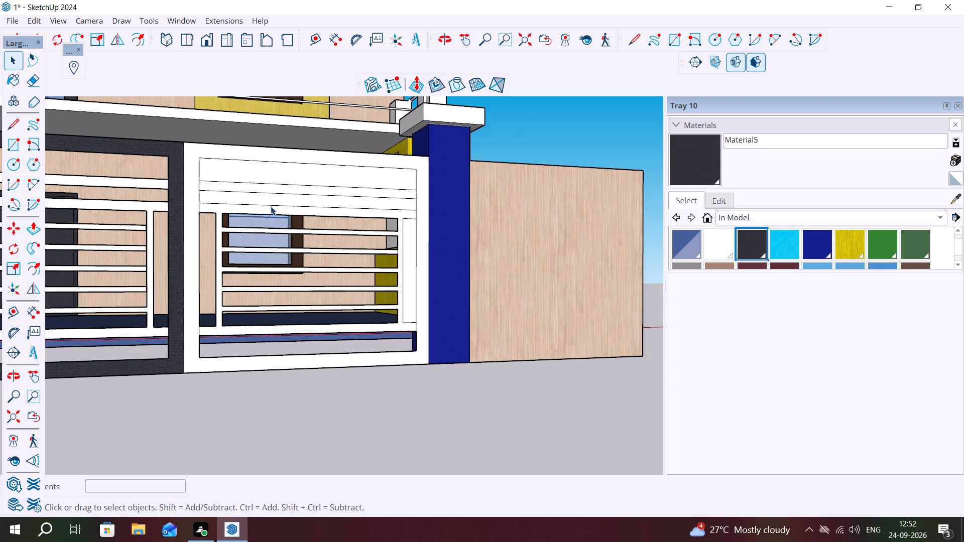
left_click(261, 198)
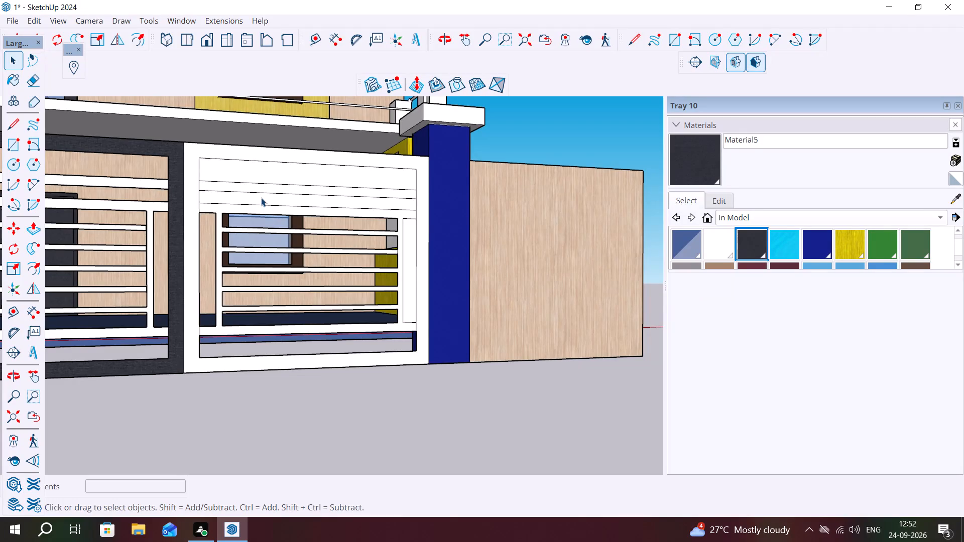
key("ctrl+x")
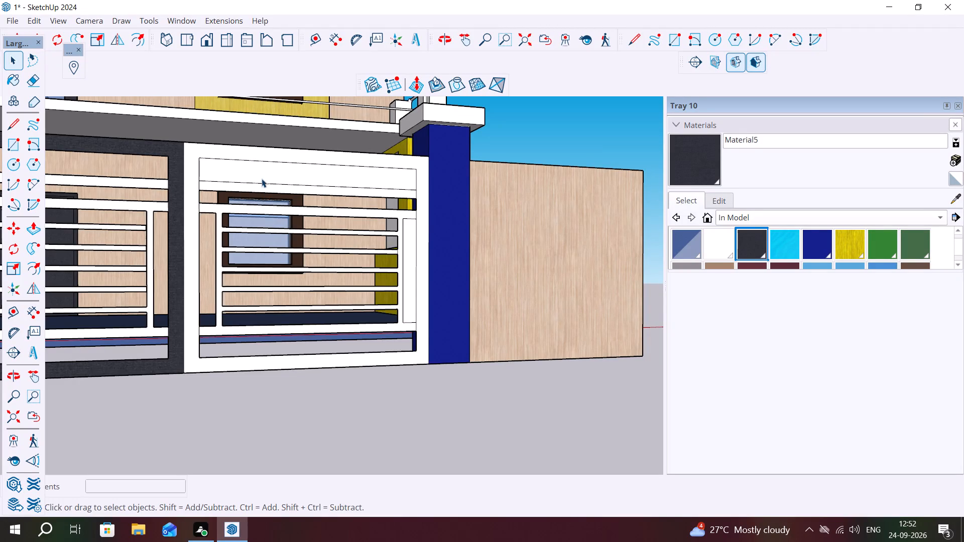
left_click(264, 172)
key("ctrl+x")
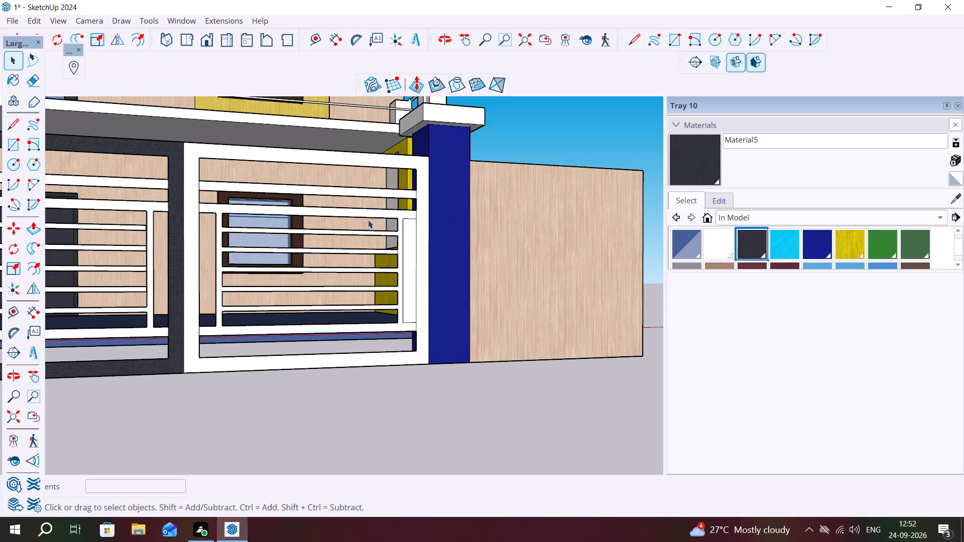
left_click(410, 238)
key("ctrl+x")
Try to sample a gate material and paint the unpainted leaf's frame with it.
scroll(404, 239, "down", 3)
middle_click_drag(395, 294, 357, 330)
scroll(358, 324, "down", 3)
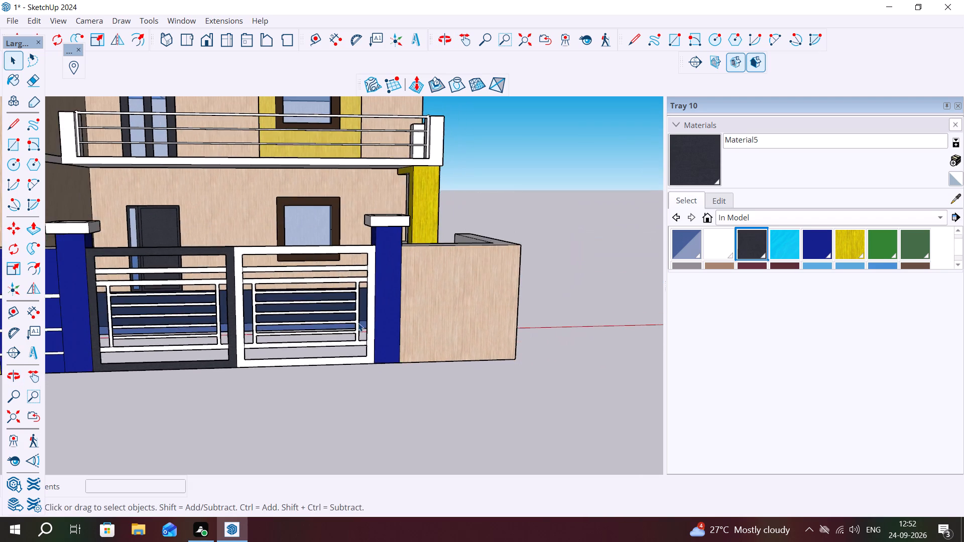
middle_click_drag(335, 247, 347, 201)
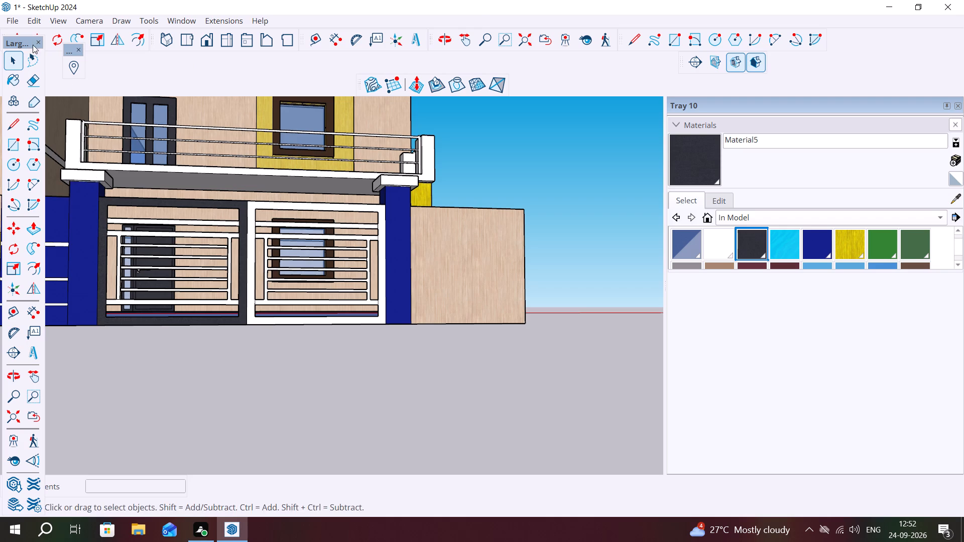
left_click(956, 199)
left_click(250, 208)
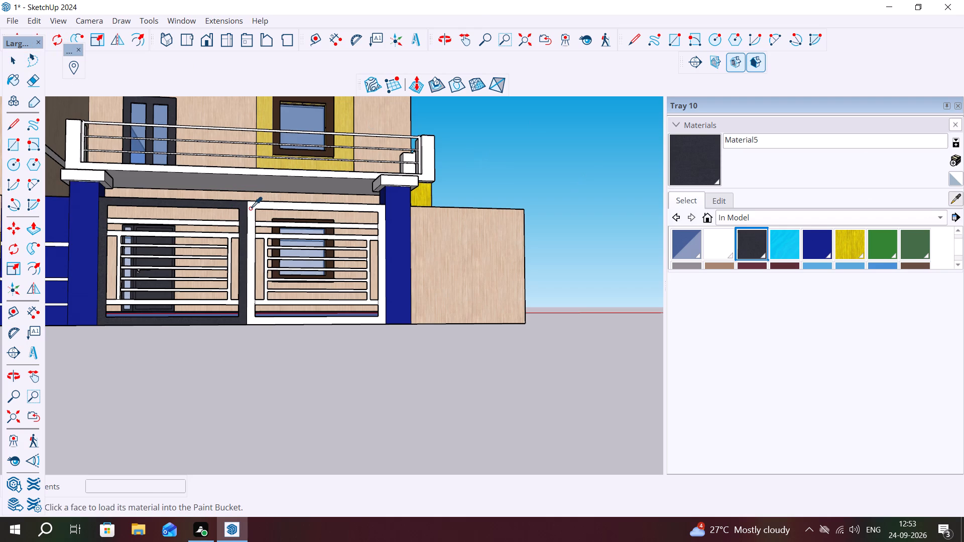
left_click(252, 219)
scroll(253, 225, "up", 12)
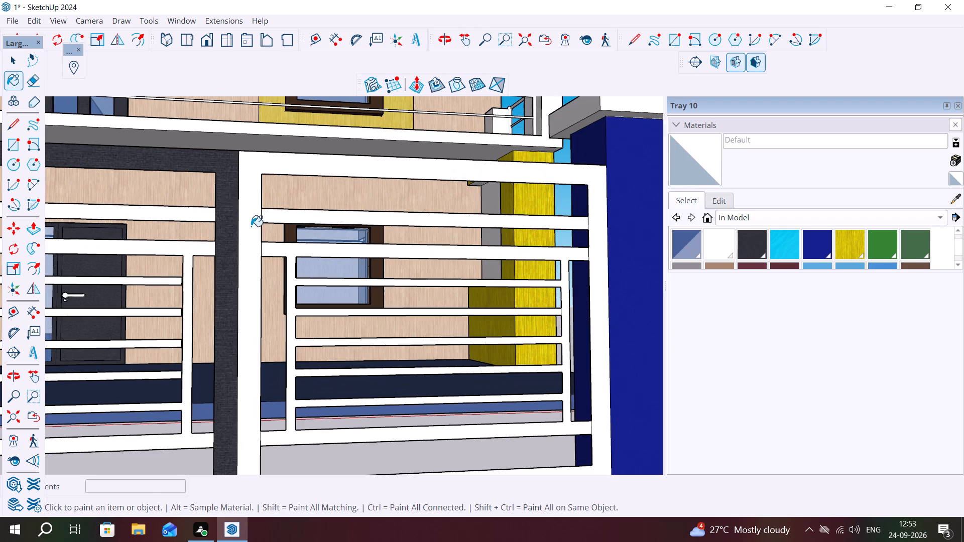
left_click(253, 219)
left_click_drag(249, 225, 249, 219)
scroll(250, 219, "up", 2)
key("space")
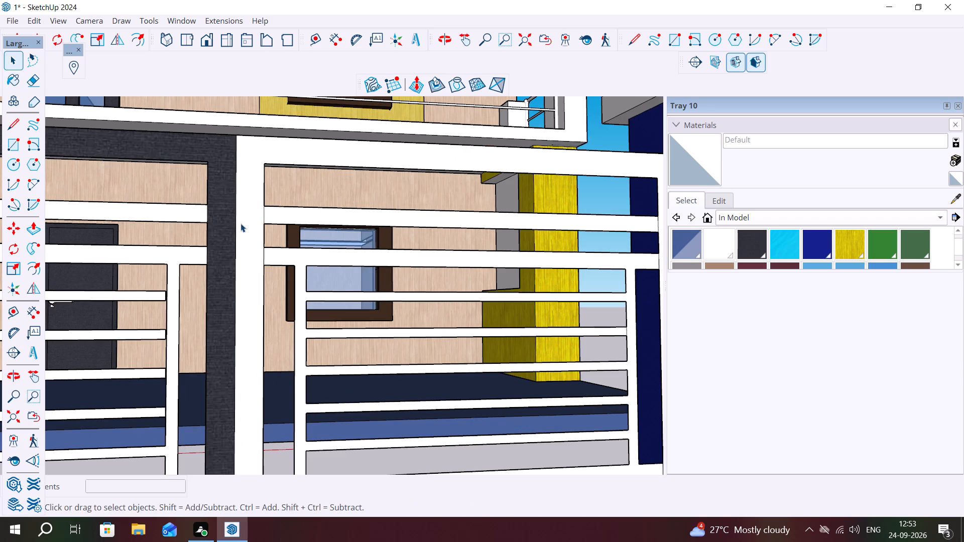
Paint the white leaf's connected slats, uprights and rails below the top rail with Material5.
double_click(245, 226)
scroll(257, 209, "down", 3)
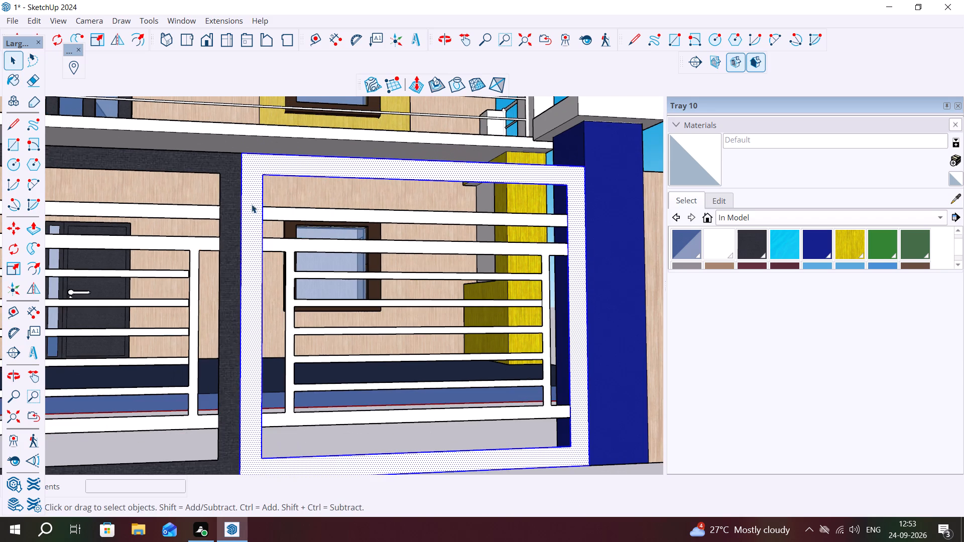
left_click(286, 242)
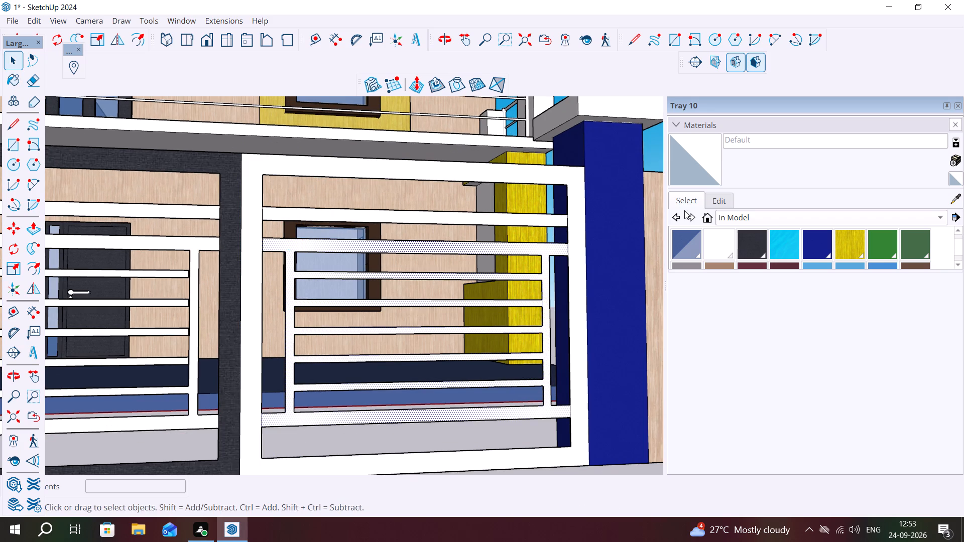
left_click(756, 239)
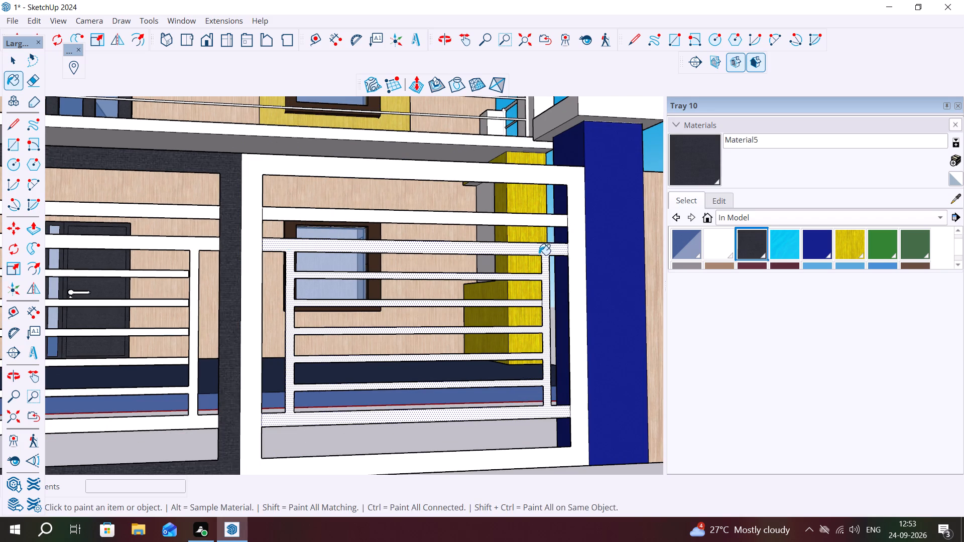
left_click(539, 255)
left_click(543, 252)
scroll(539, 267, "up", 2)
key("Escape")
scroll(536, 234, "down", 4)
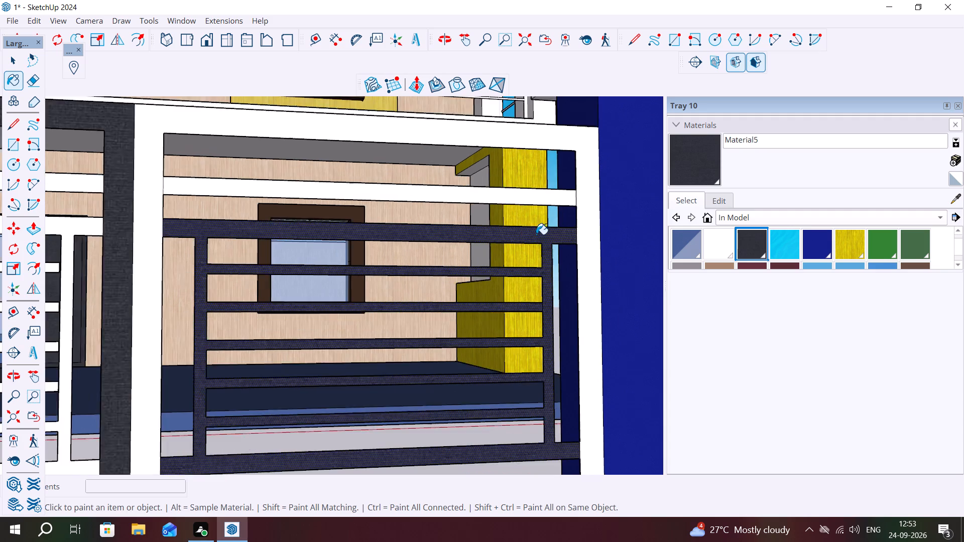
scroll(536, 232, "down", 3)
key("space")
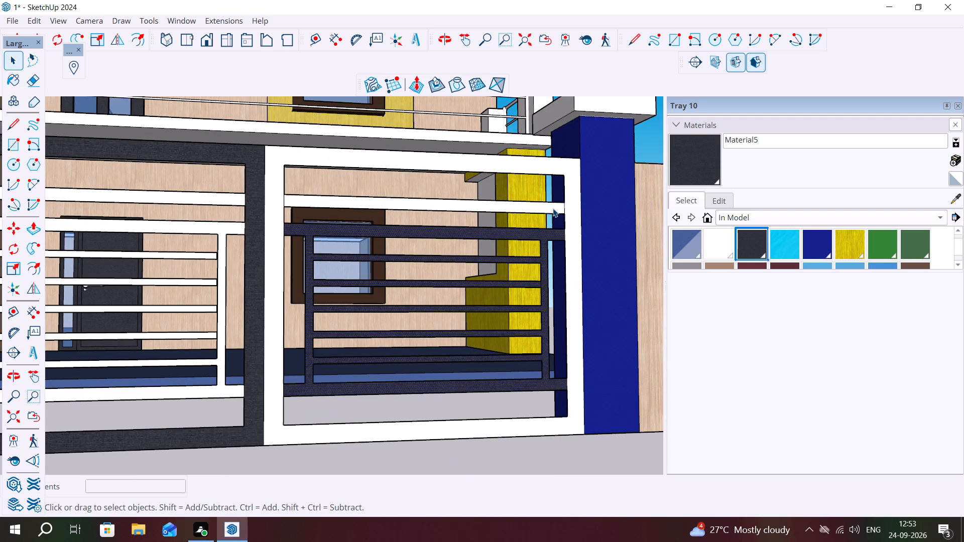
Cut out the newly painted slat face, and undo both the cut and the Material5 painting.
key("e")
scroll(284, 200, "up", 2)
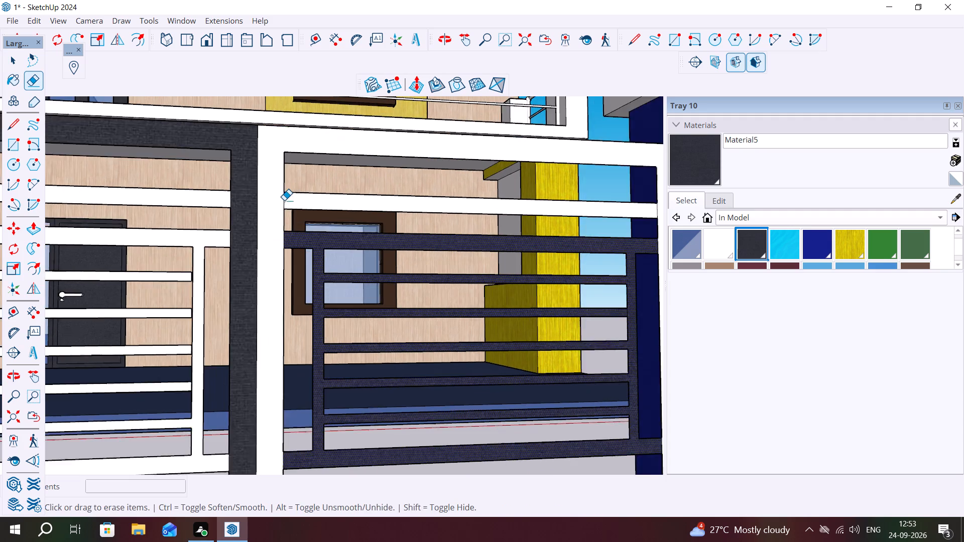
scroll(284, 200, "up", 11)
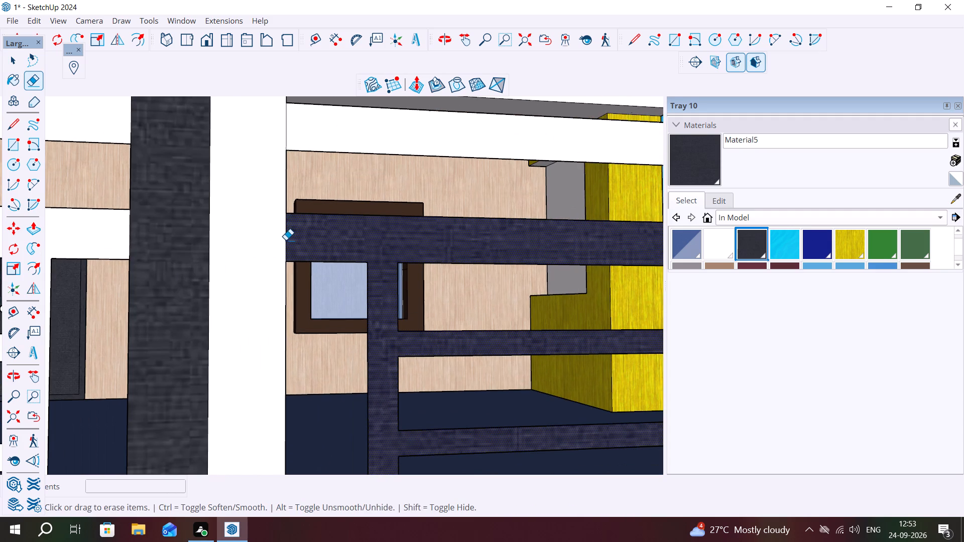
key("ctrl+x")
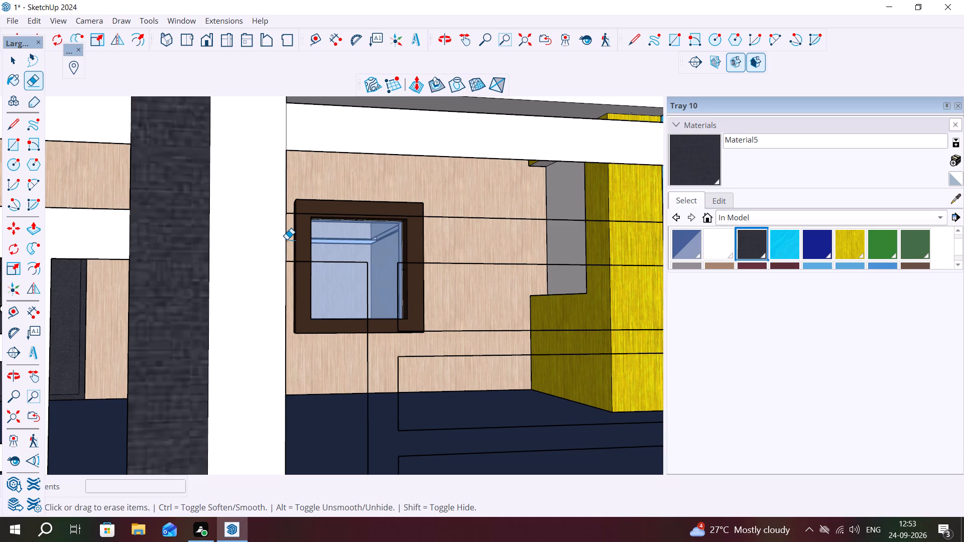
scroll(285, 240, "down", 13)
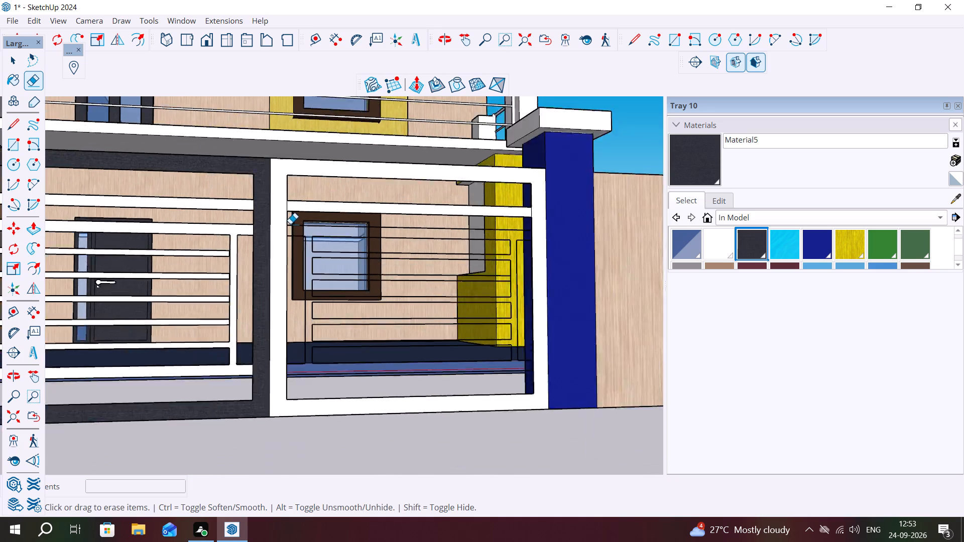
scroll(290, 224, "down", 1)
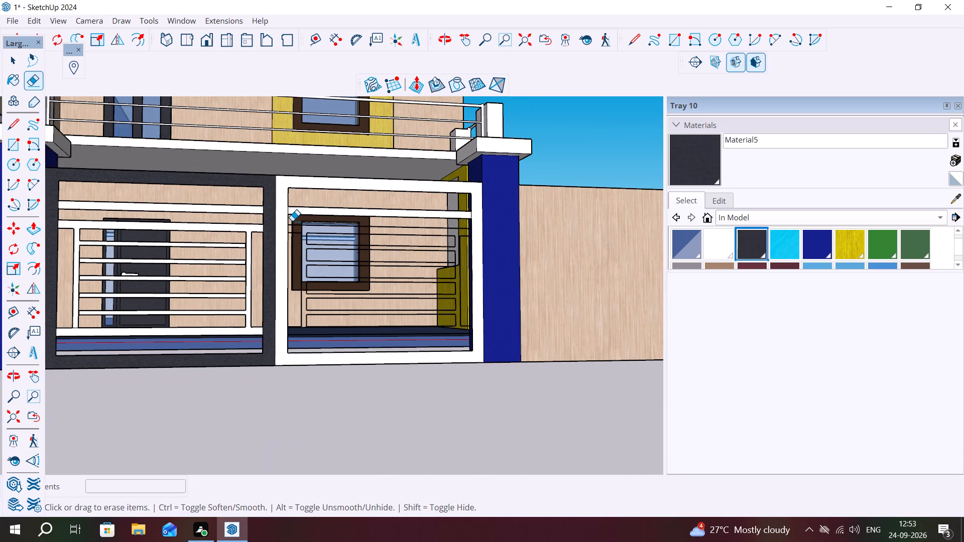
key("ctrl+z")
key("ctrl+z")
Erase the joint edges where the white leaf's two upper rails and lower rail meet its surrounding frame.
scroll(300, 254, "up", 9)
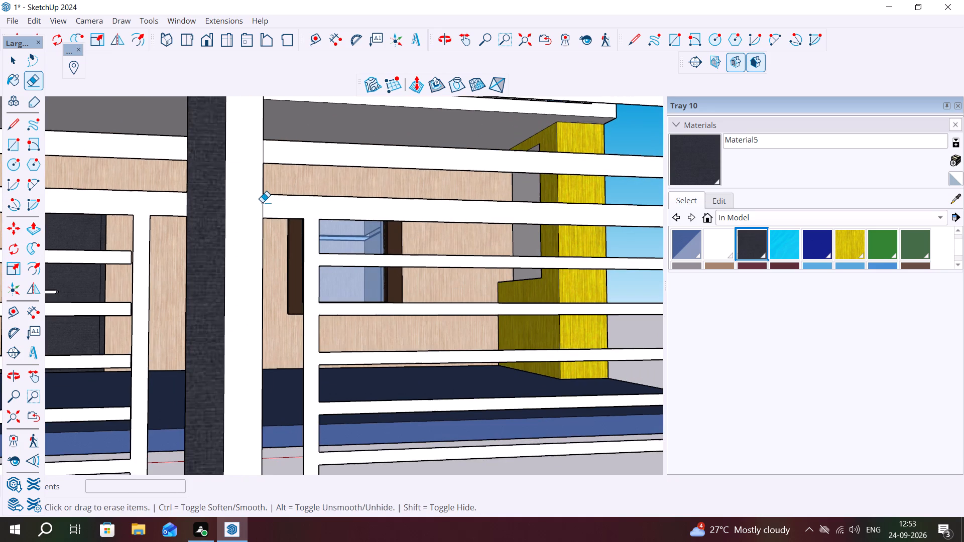
left_click(262, 202)
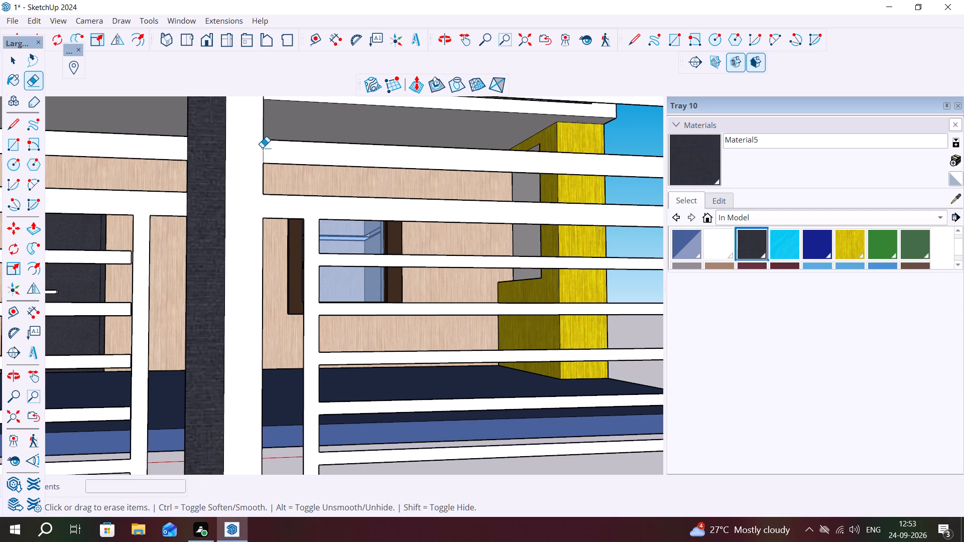
left_click(263, 148)
scroll(243, 253, "down", 5)
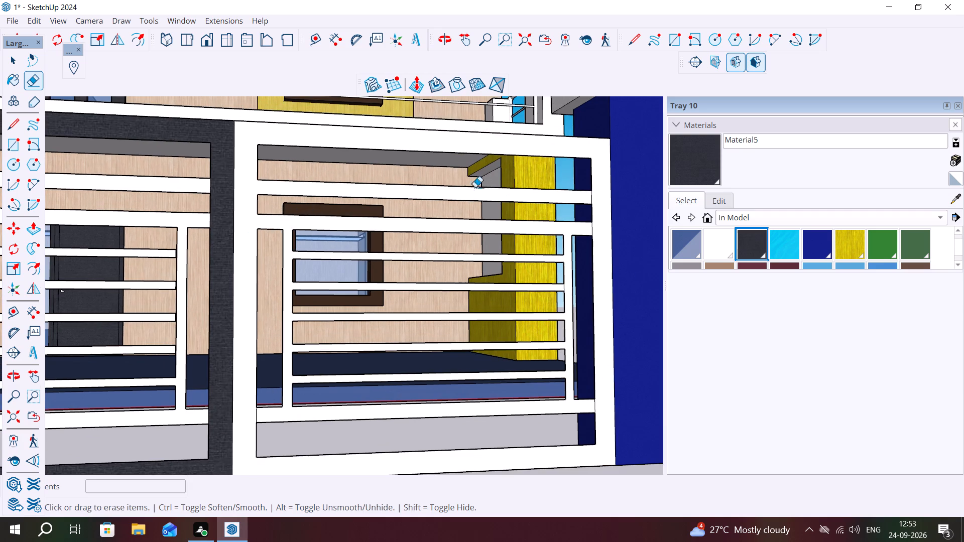
left_click(591, 197)
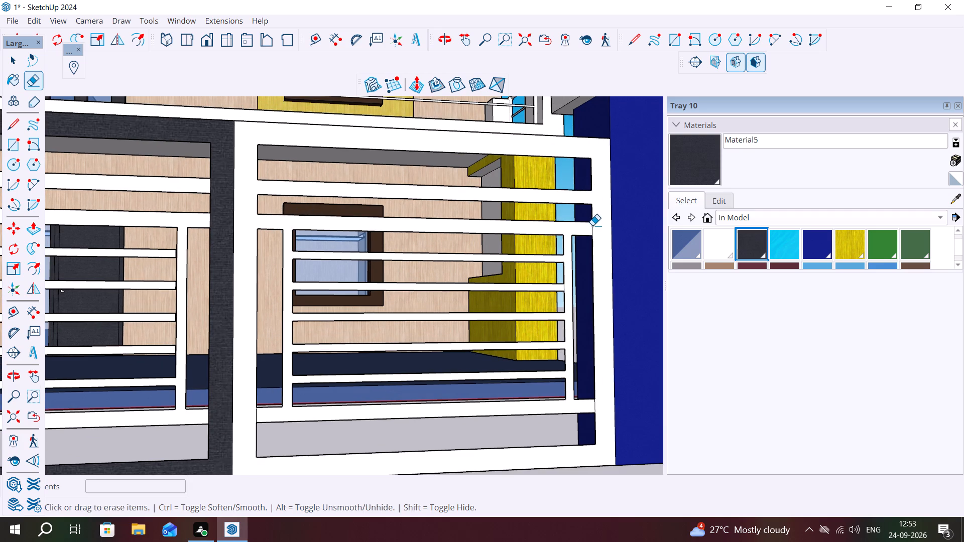
left_click(592, 226)
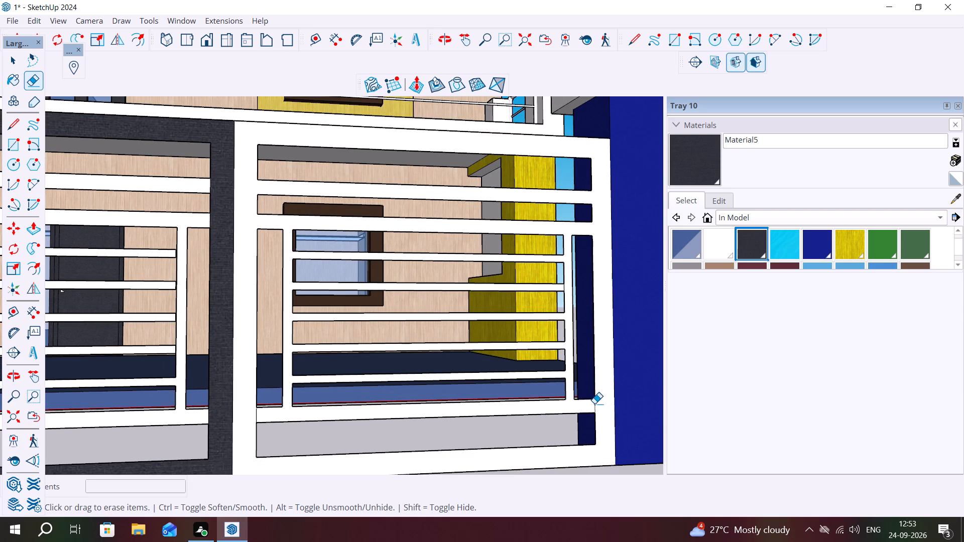
left_click(595, 404)
left_click(255, 416)
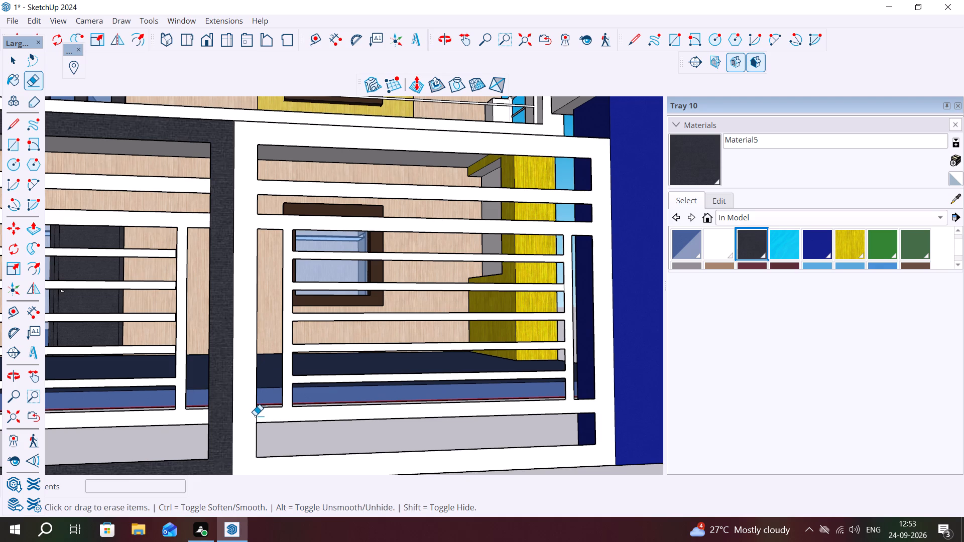
key("Escape")
left_click(255, 418)
left_click(257, 418)
key("Escape")
Paint the white leaf's merged frame and slat face with Material5.
key("space")
left_click(239, 362)
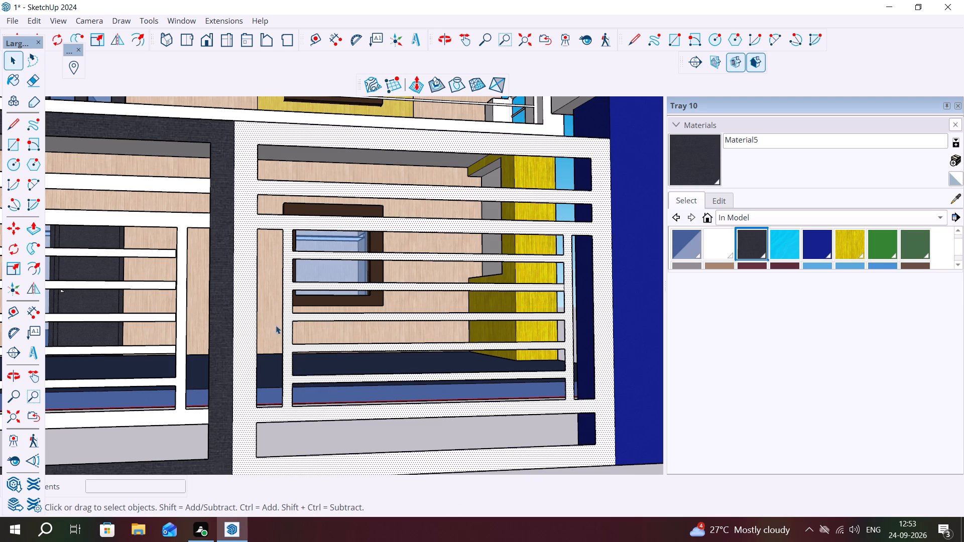
left_click(700, 164)
left_click(602, 177)
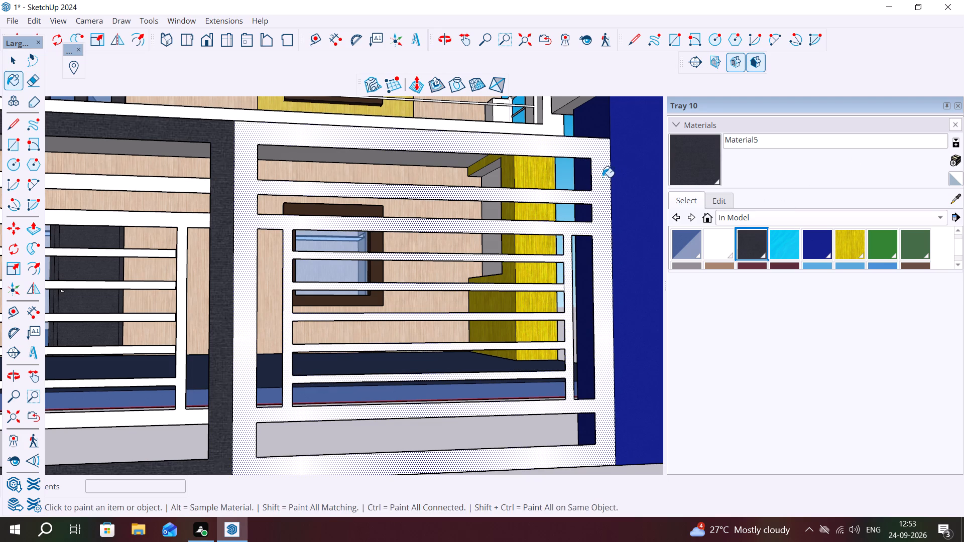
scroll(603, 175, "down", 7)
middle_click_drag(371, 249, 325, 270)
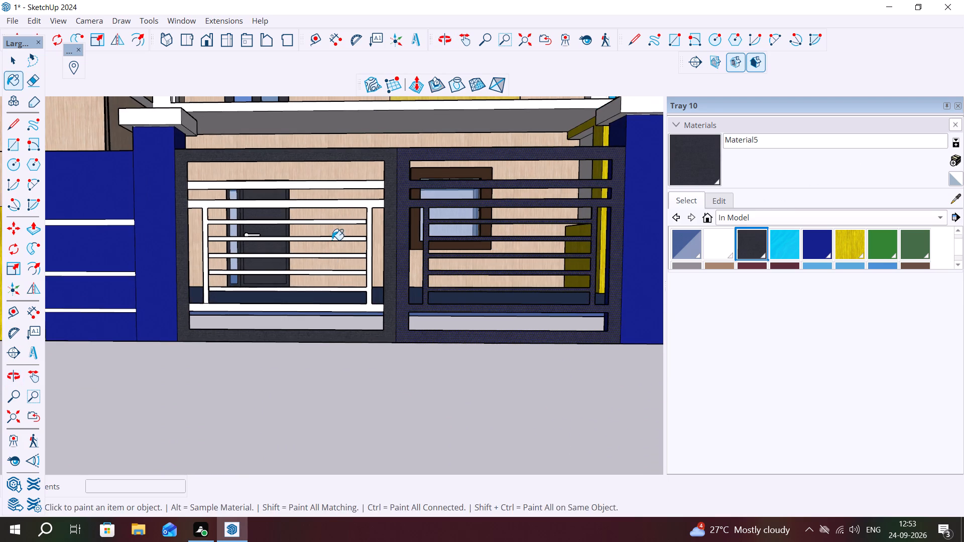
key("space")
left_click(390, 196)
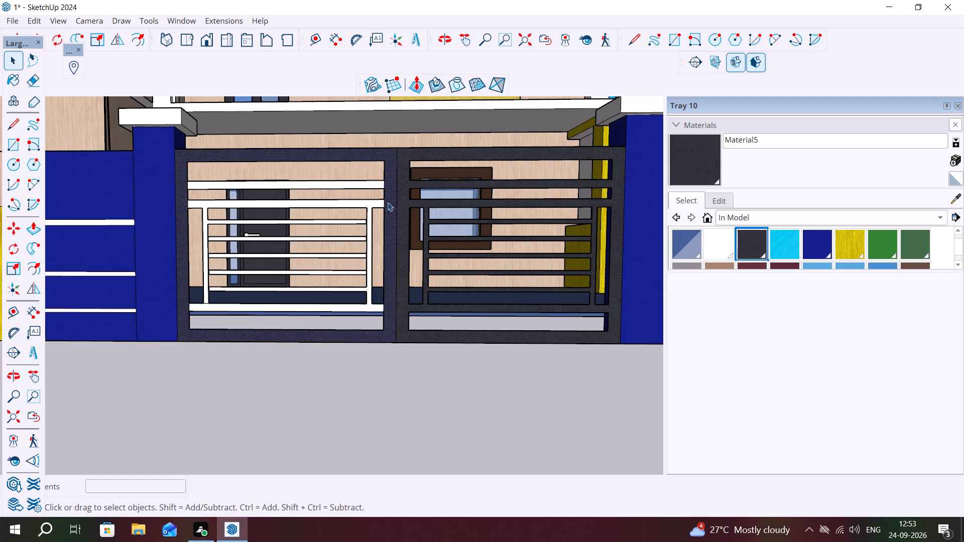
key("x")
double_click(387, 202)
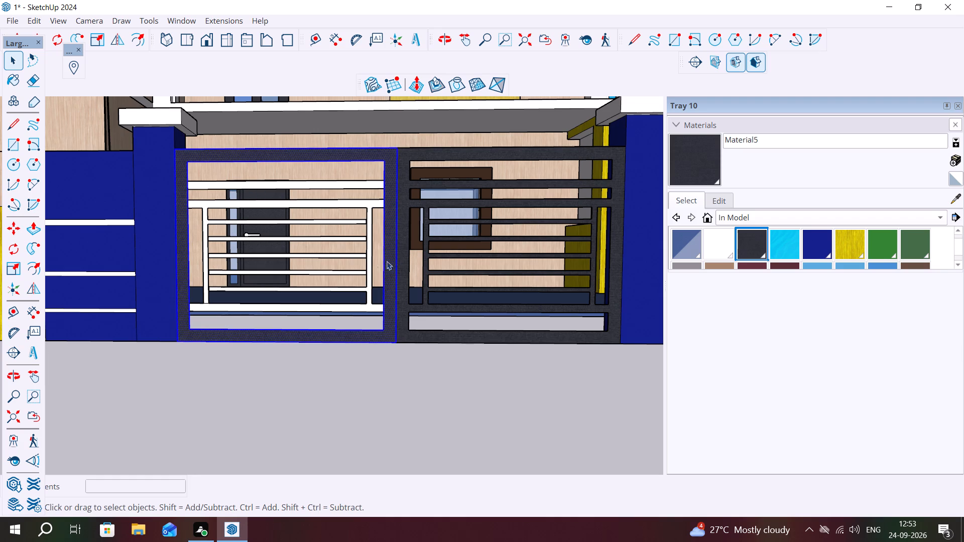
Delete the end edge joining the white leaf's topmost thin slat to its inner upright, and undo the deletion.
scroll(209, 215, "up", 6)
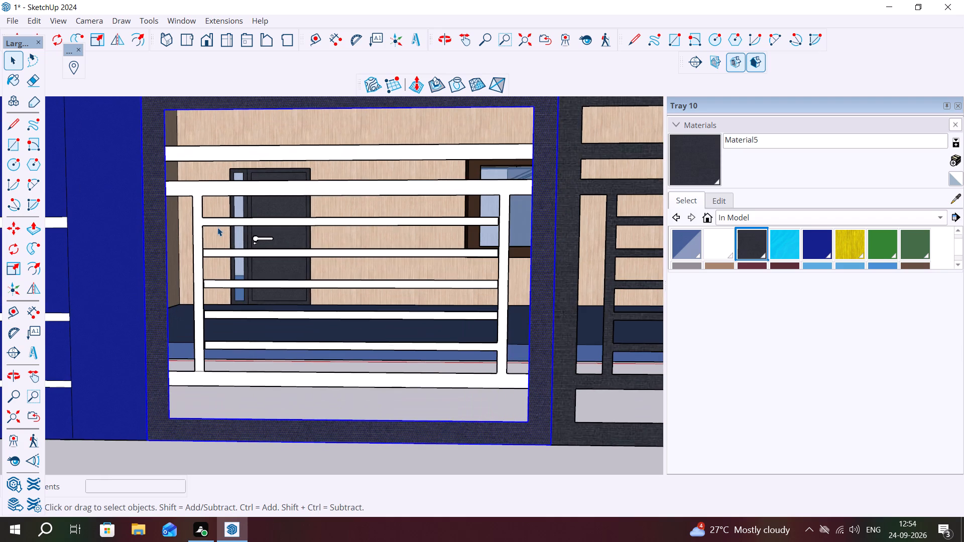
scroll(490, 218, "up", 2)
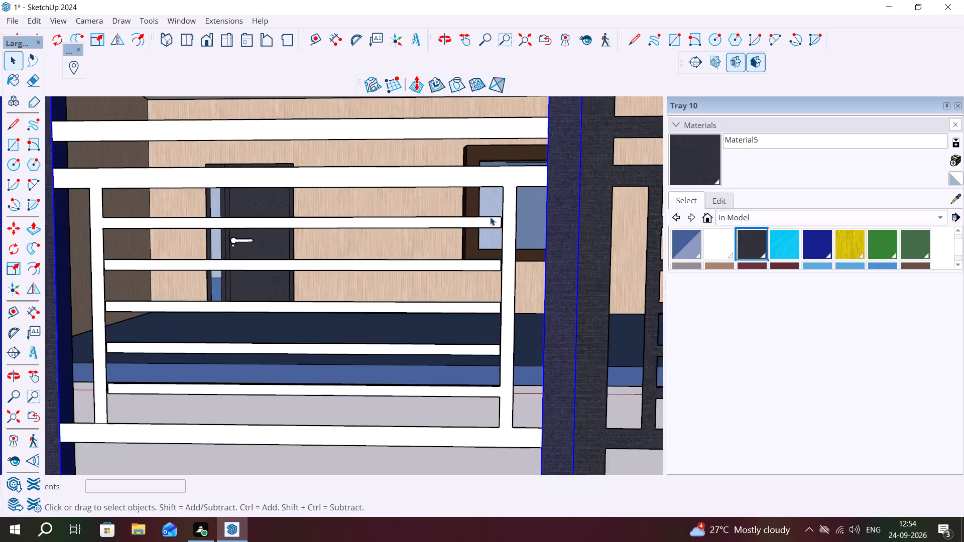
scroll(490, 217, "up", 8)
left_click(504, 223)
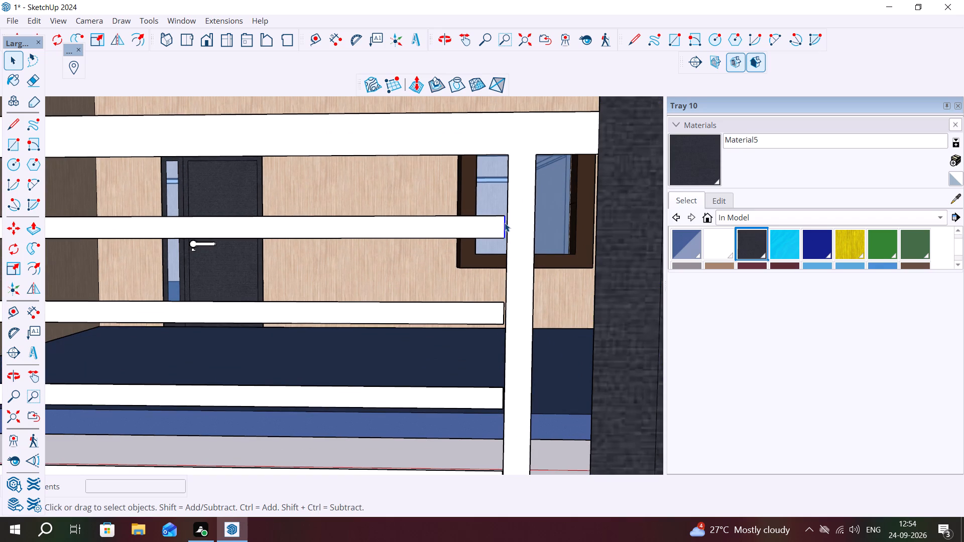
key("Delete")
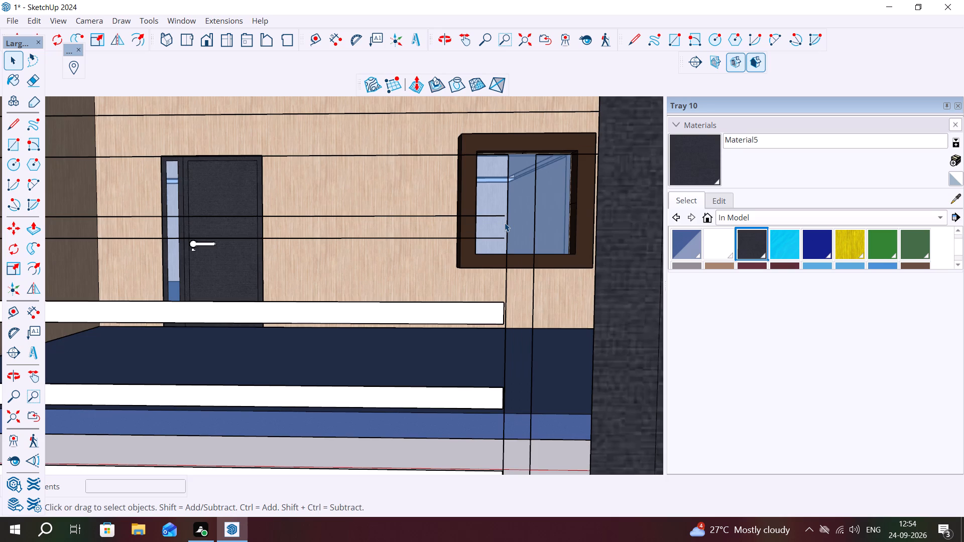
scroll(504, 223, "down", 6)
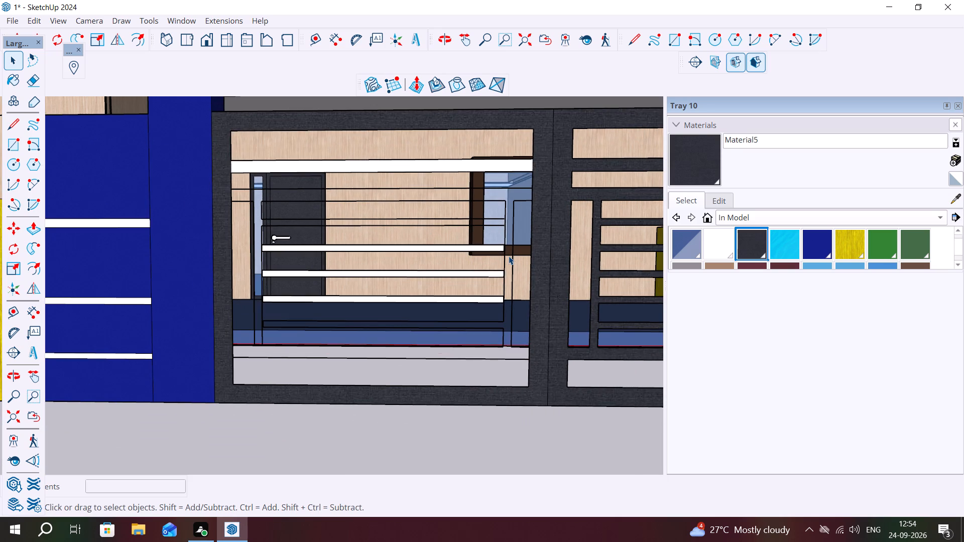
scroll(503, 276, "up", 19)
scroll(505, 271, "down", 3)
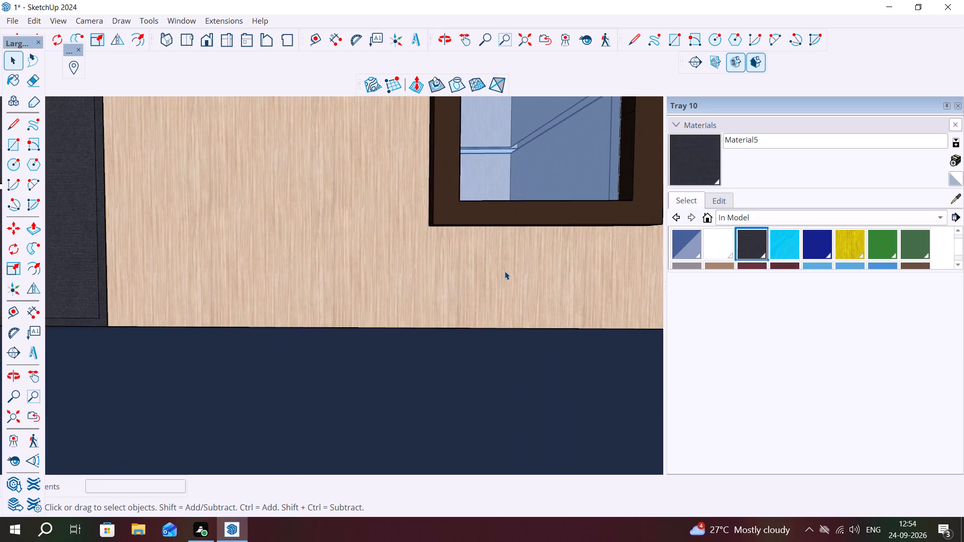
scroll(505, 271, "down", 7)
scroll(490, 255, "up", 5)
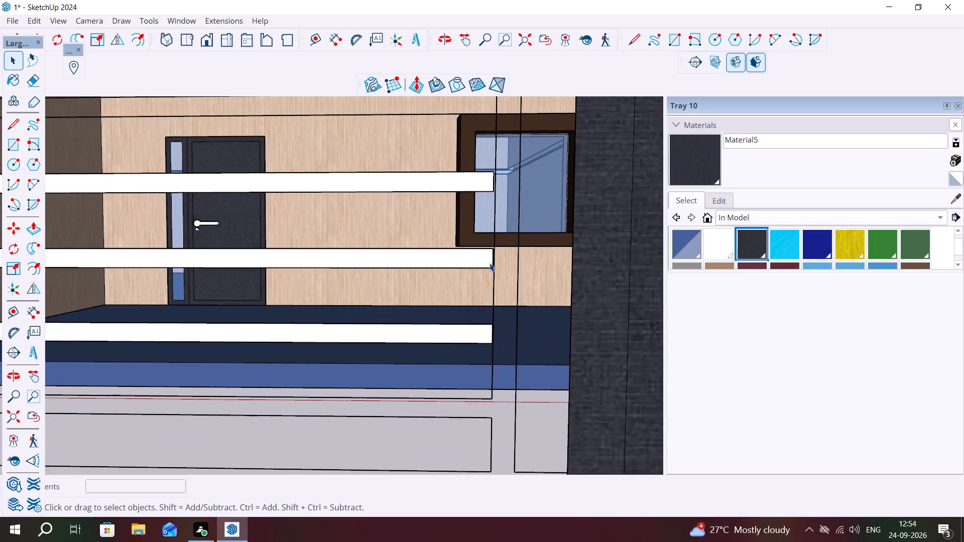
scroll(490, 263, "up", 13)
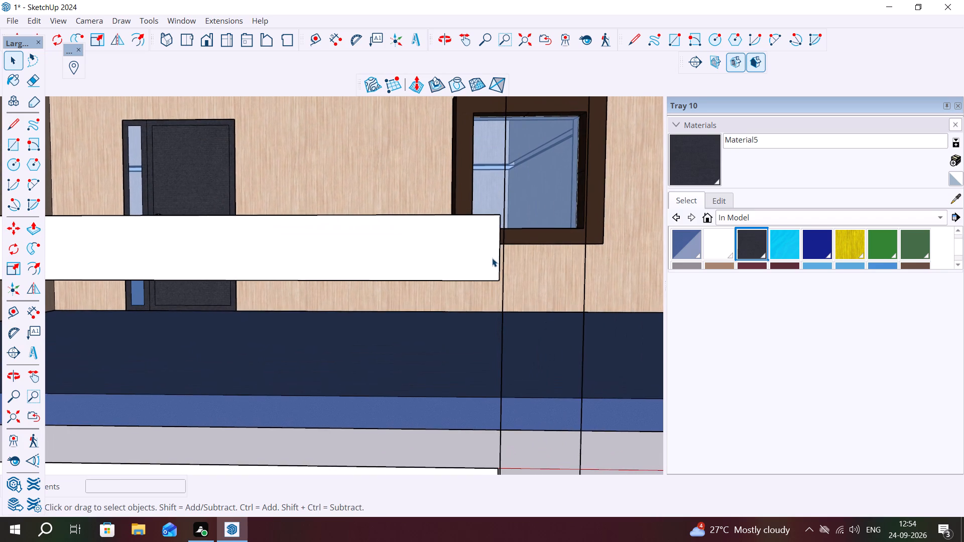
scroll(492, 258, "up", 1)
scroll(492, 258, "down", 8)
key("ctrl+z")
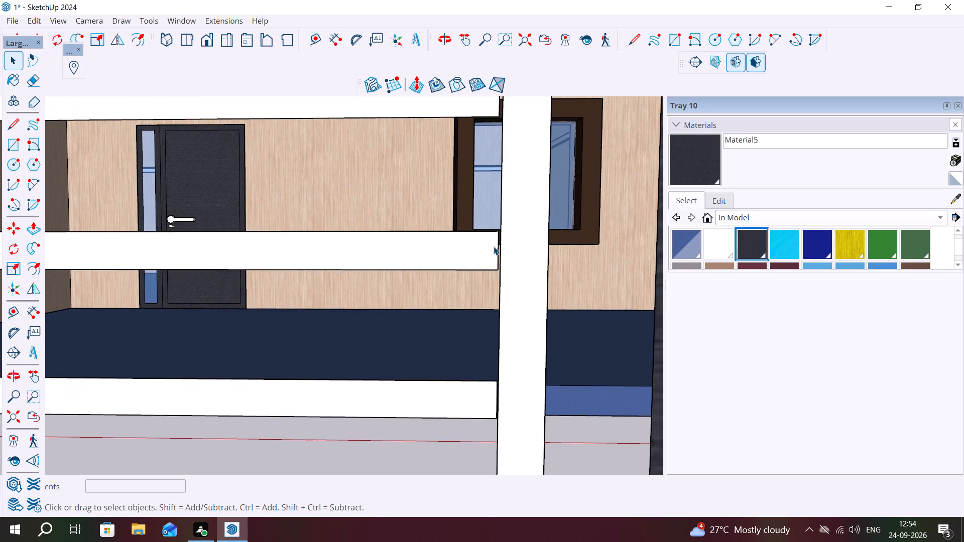
Cut out the fourth, third and second thin slats from the top of the white leaf, one after another.
scroll(491, 255, "down", 7)
scroll(496, 336, "down", 9)
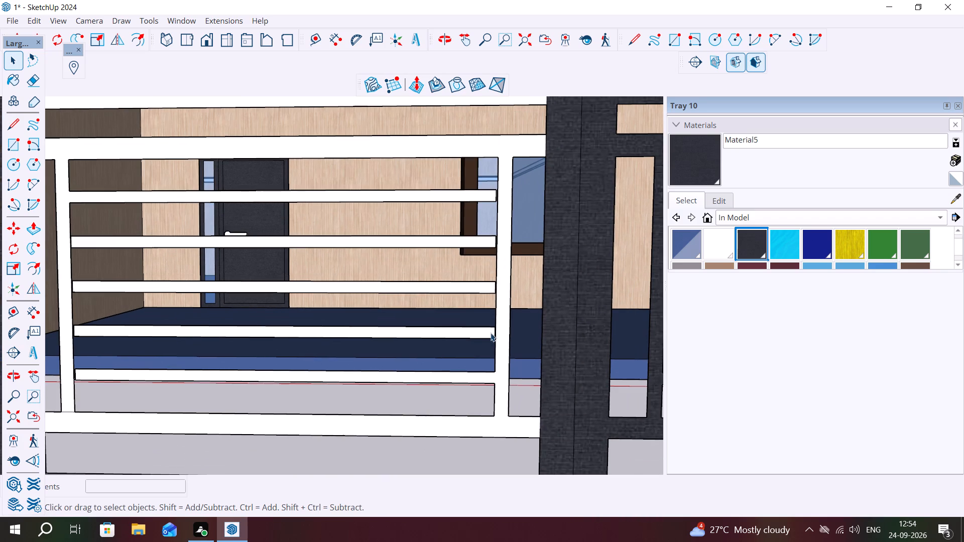
scroll(475, 335, "down", 2)
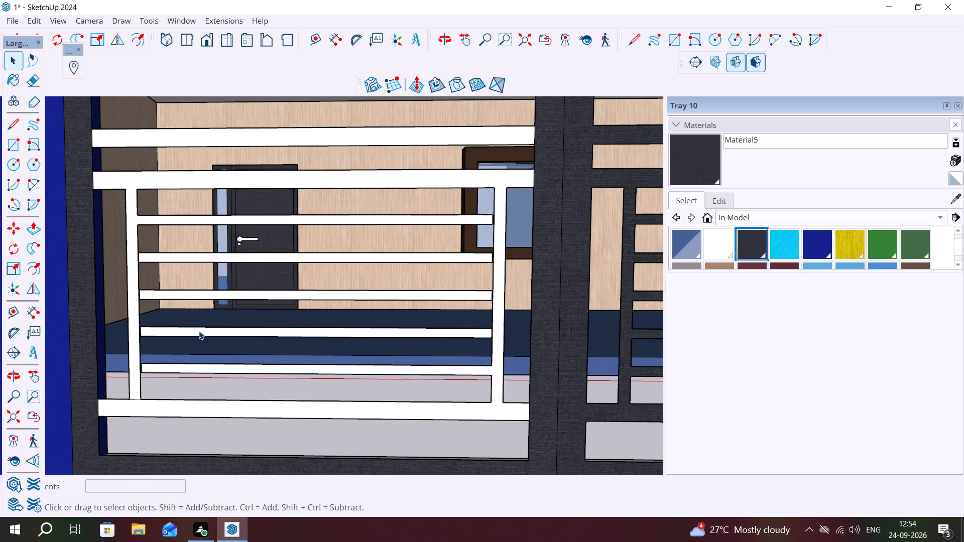
left_click(199, 330)
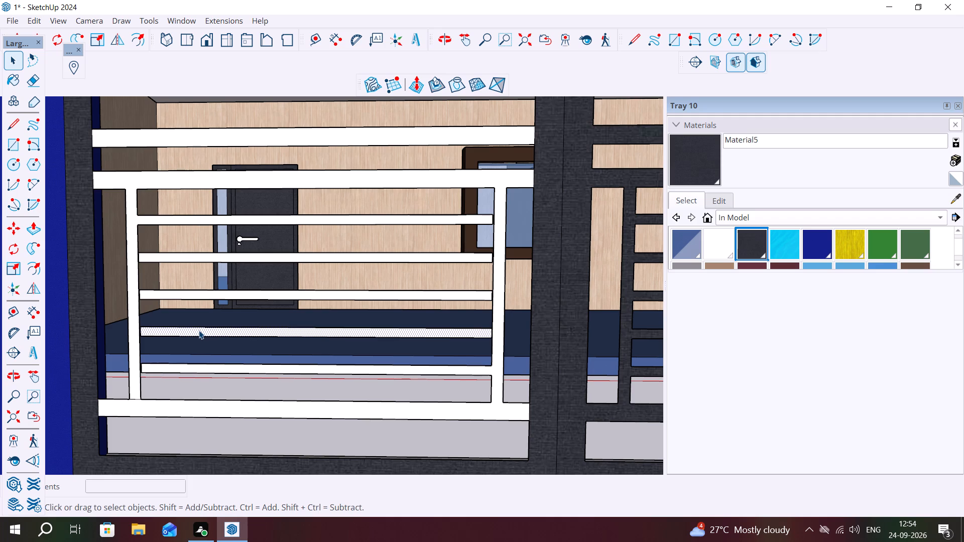
left_click(199, 330)
left_click(199, 330)
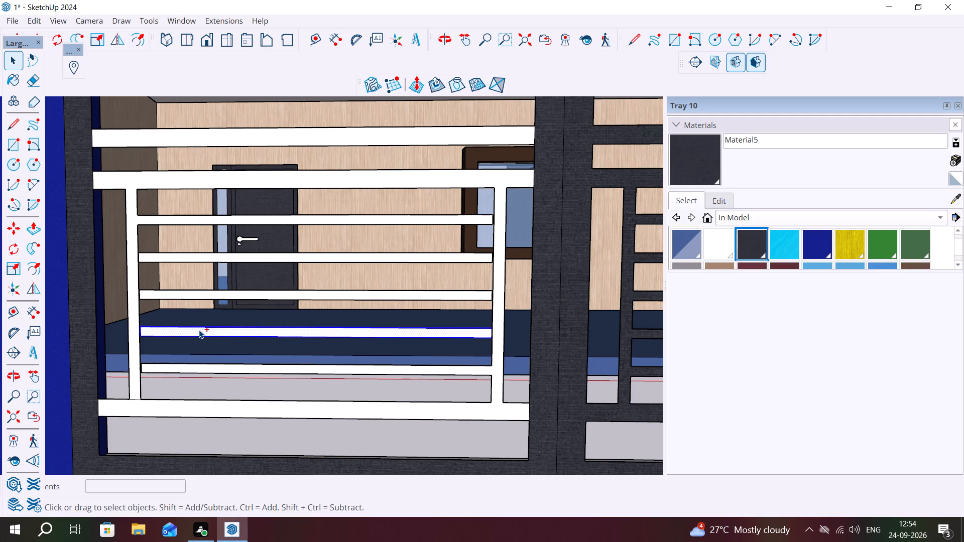
key("ctrl+x")
double_click(205, 366)
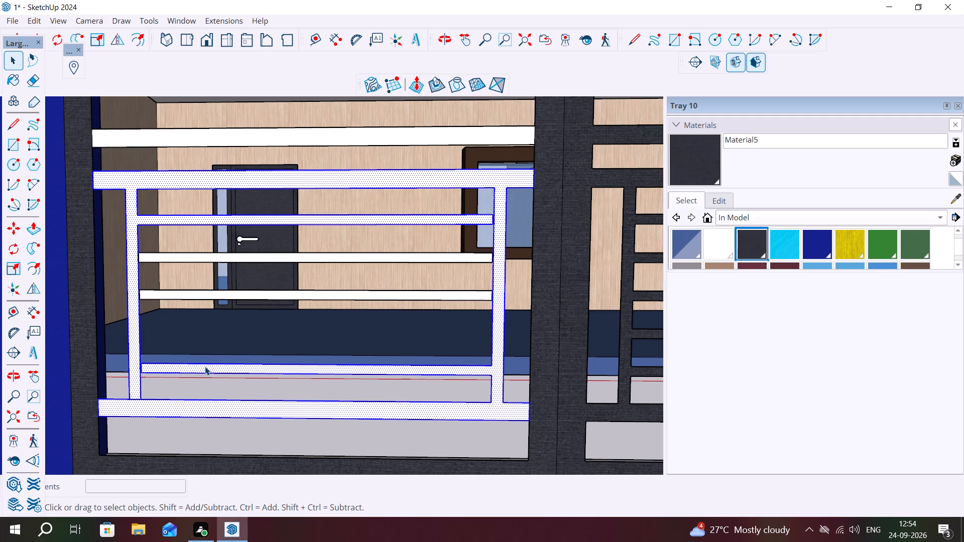
double_click(205, 366)
double_click(205, 366)
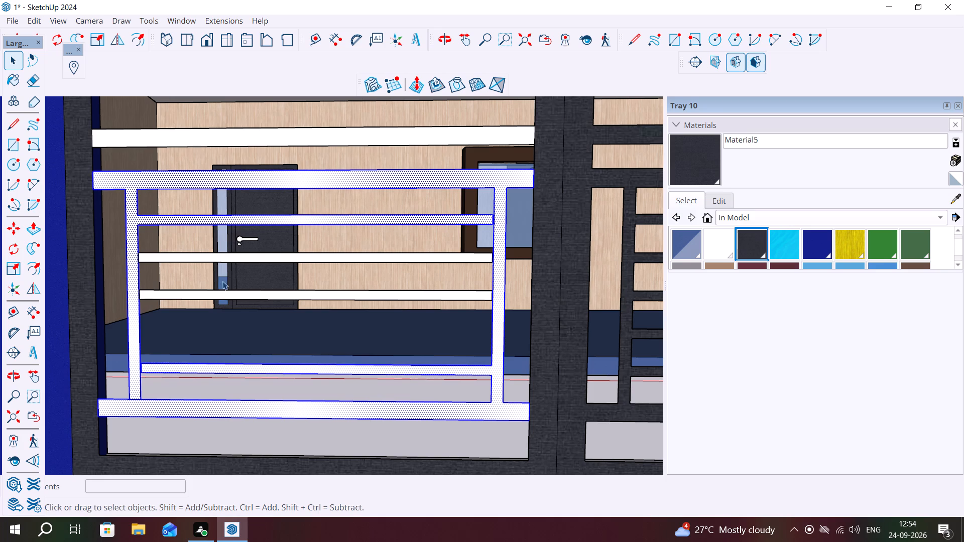
left_click(236, 292)
left_click(236, 292)
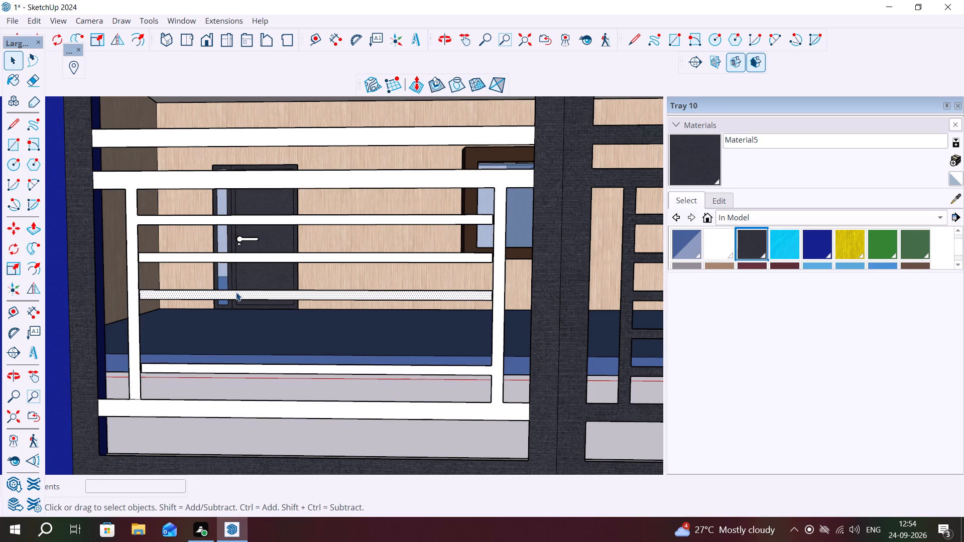
left_click(236, 292)
double_click(236, 292)
key("ctrl+x")
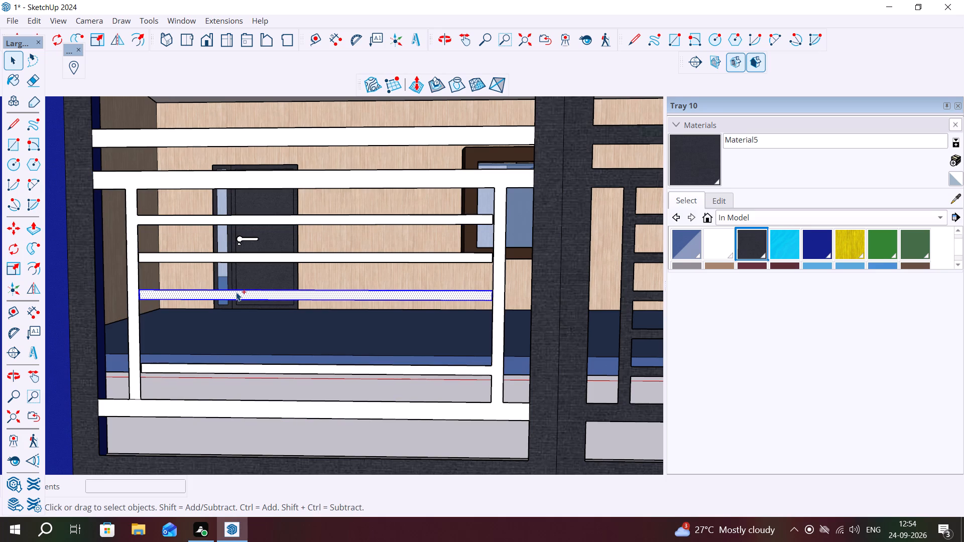
double_click(245, 254)
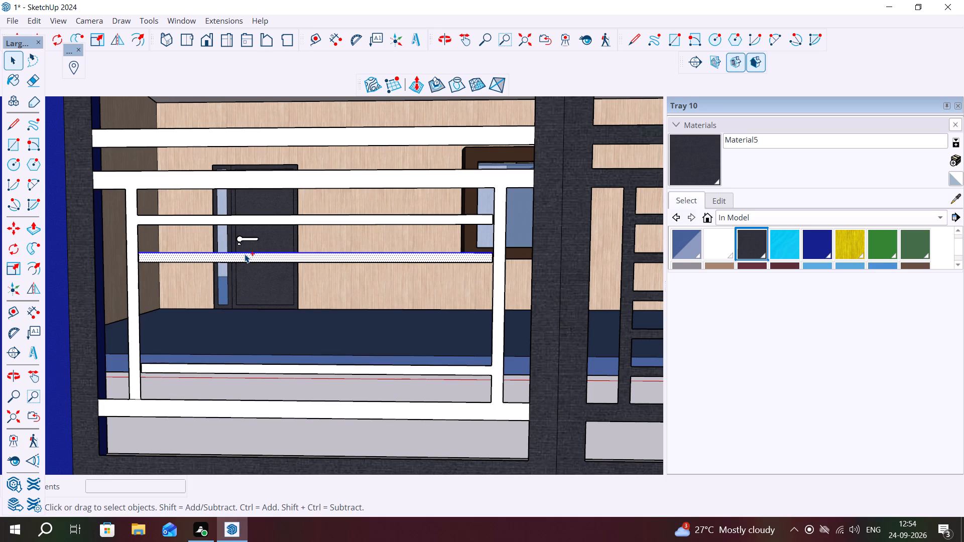
key("ctrl+x")
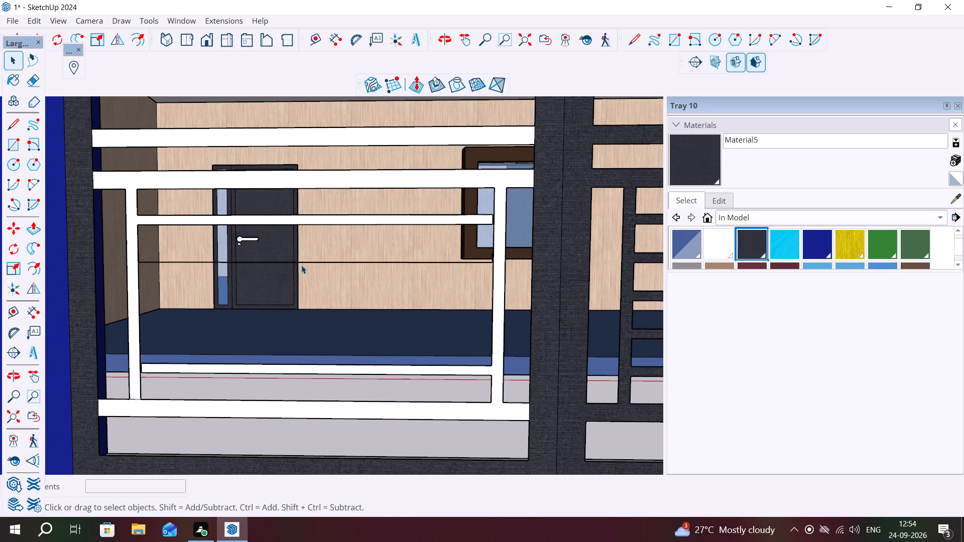
Delete the leftover lower edge and short end edge of the removed second thin slat.
left_click(304, 262)
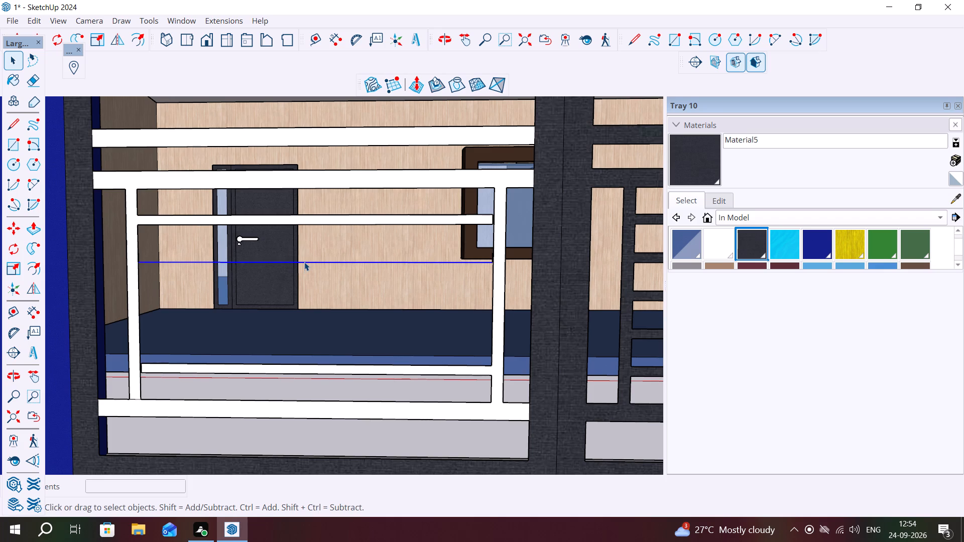
key("Delete")
scroll(480, 258, "up", 7)
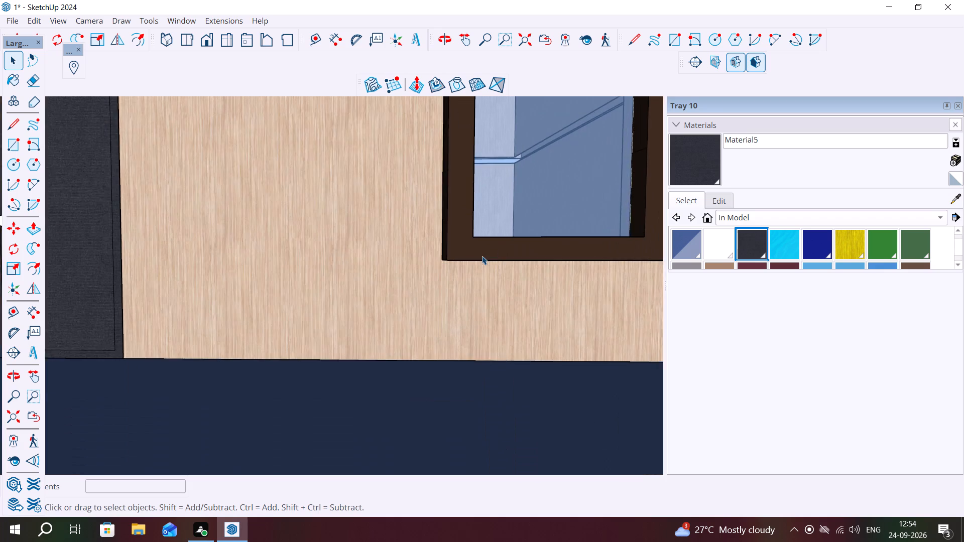
scroll(482, 256, "down", 6)
scroll(501, 253, "up", 6)
scroll(505, 254, "down", 3)
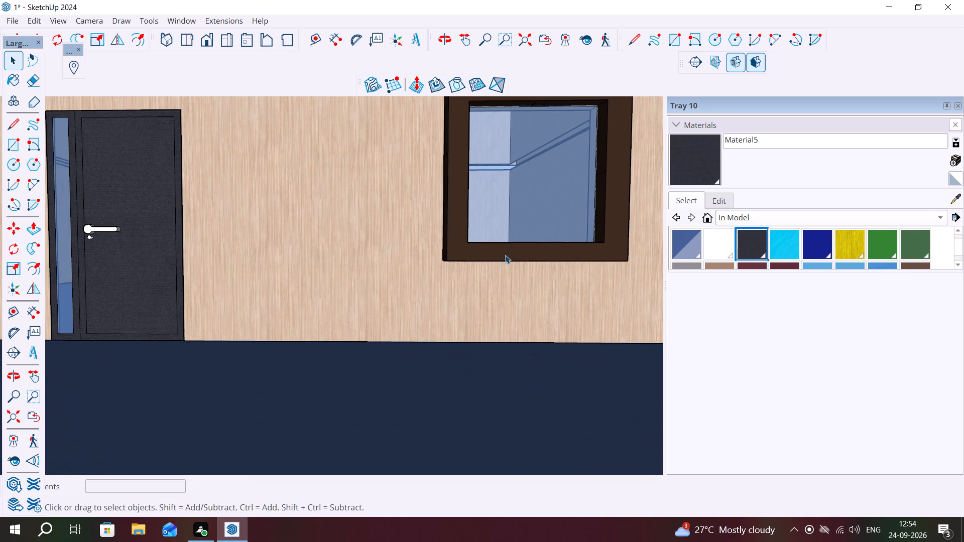
scroll(570, 267, "down", 5)
scroll(588, 269, "up", 5)
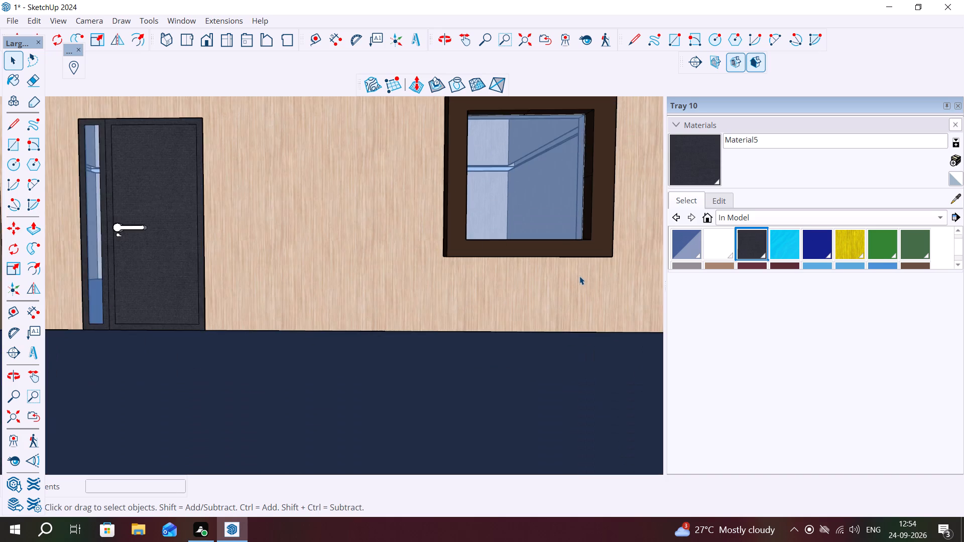
scroll(579, 276, "up", 2)
scroll(580, 275, "down", 2)
left_click(624, 257)
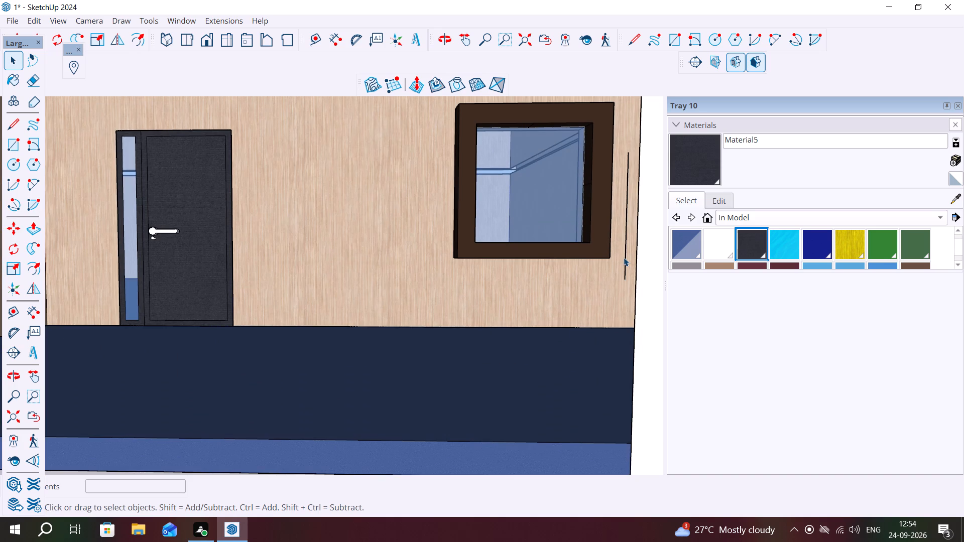
left_click(625, 258)
key("Delete")
Delete the short end edge between the white leaf's topmost thin slat and its inner upright.
scroll(617, 270, "down", 8)
scroll(591, 254, "up", 5)
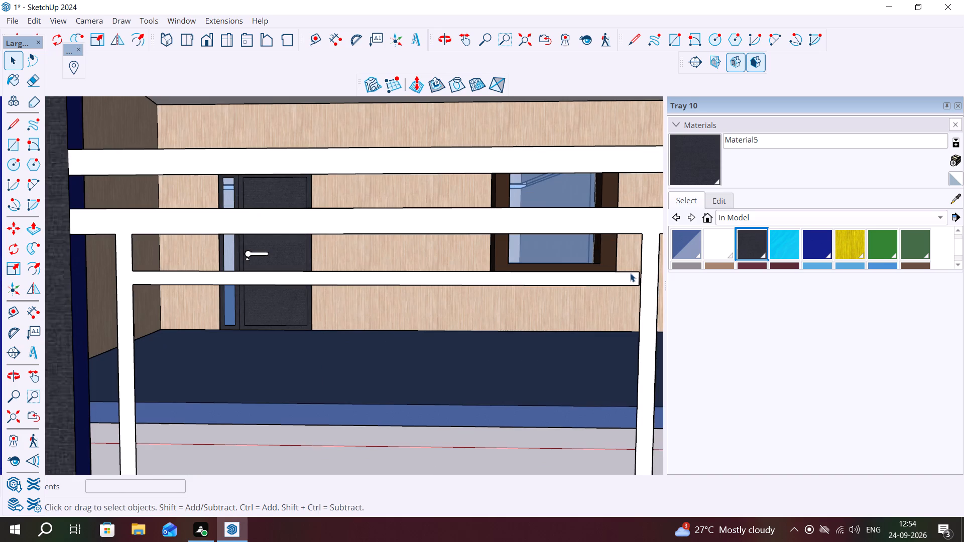
scroll(636, 276, "up", 7)
left_click(639, 277)
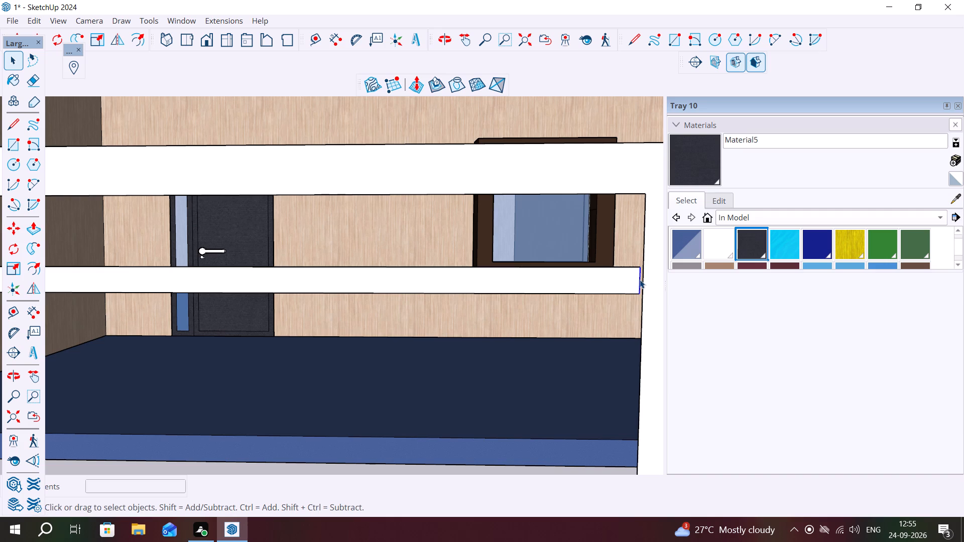
key("Delete")
Draw a short line of about 3/16" joining the topmost thin slat's upper edge to the inner upright nearest the gate's centre.
scroll(588, 274, "down", 3)
scroll(604, 270, "up", 4)
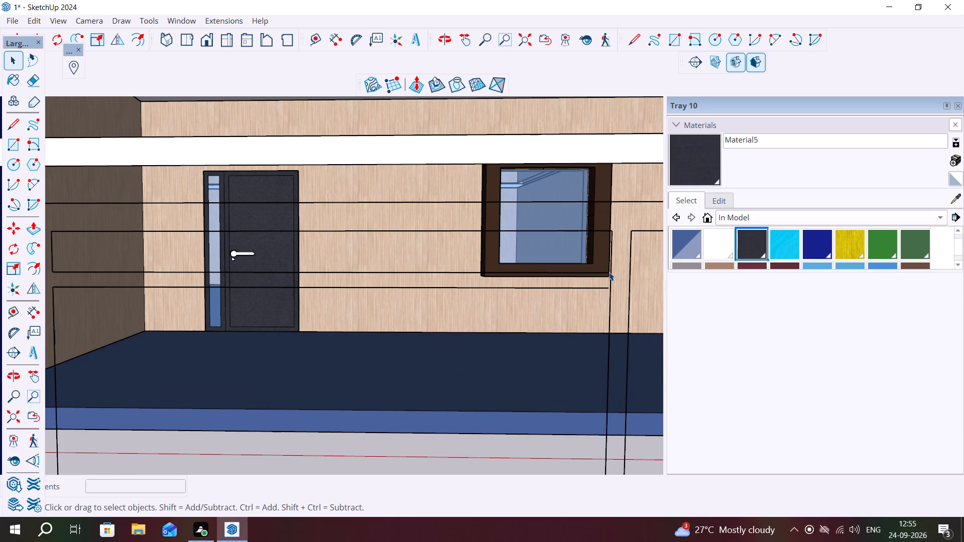
key("l")
scroll(608, 272, "up", 3)
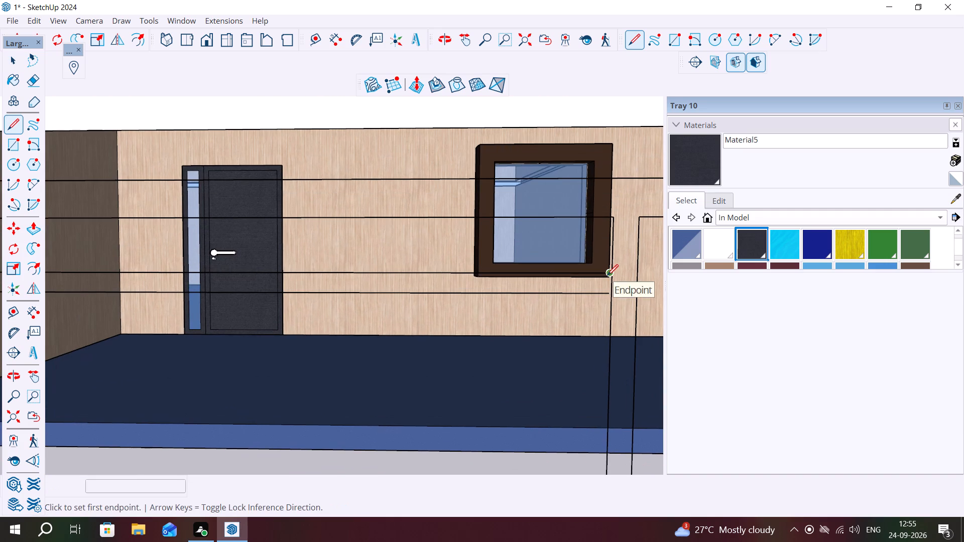
left_click(607, 276)
scroll(612, 272, "up", 8)
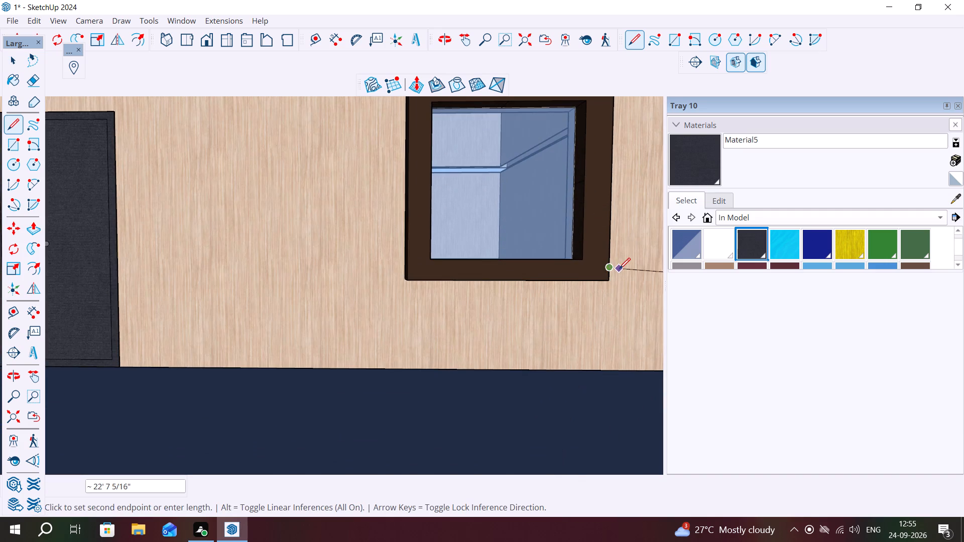
scroll(608, 273, "down", 5)
left_click(608, 283)
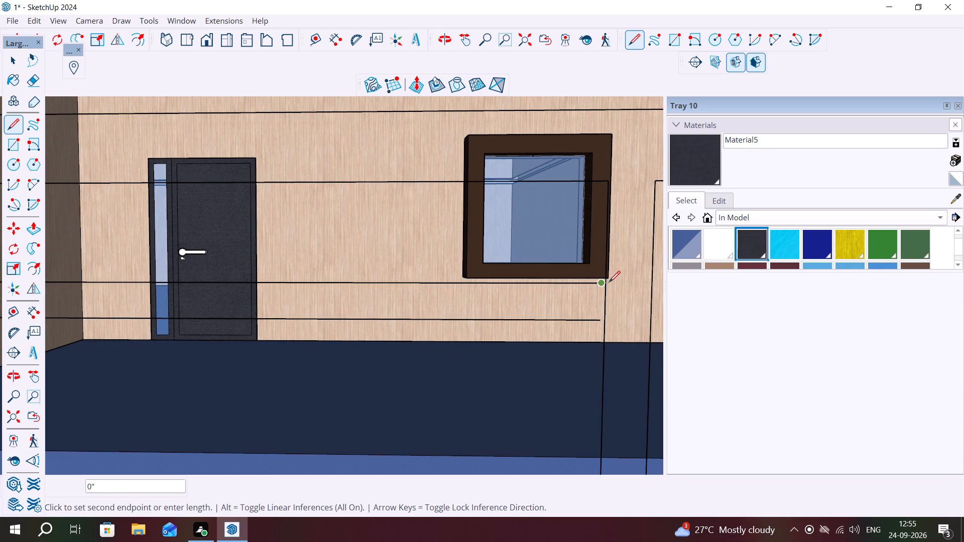
scroll(609, 286, "up", 6)
scroll(601, 280, "down", 5)
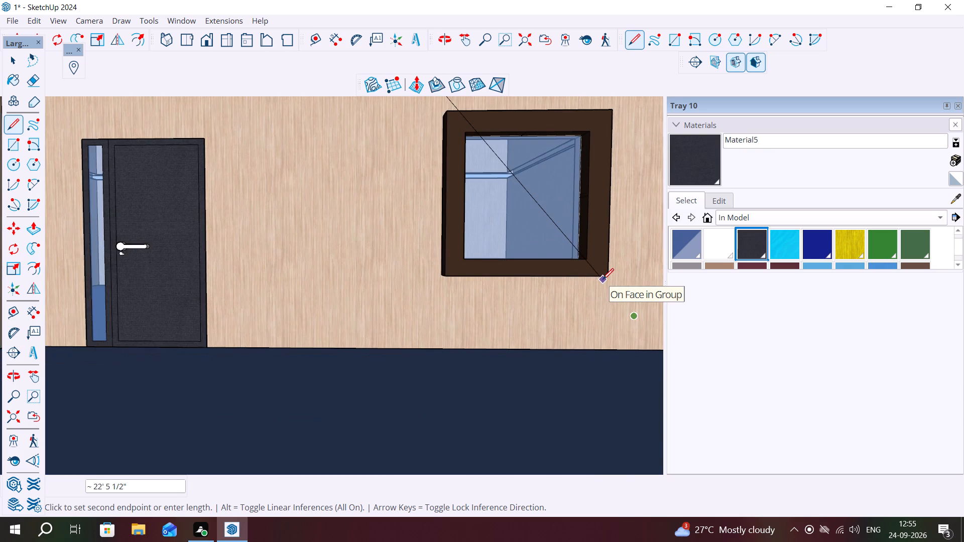
scroll(602, 280, "down", 2)
scroll(601, 277, "up", 2)
scroll(595, 276, "down", 1)
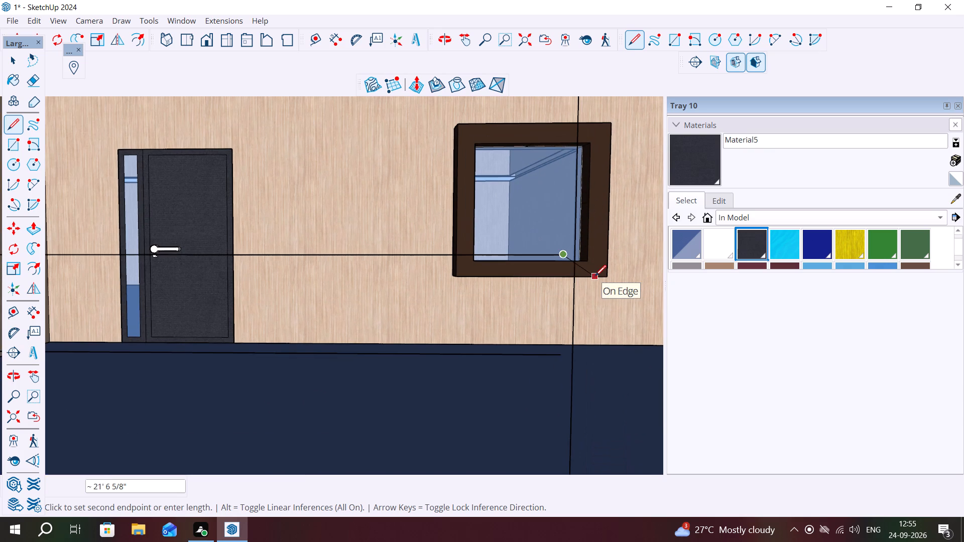
left_click(576, 258)
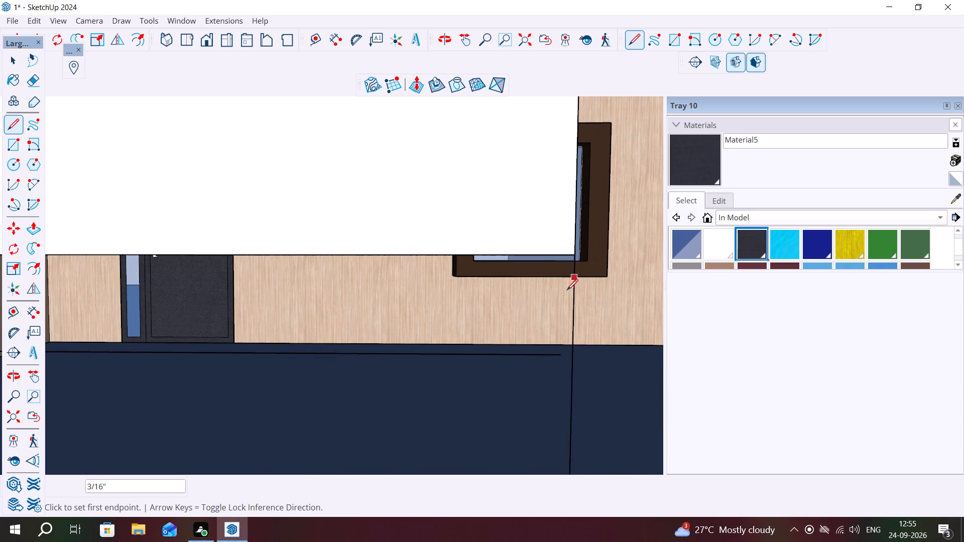
Draw a short line joining the end of the leaf's second loose horizontal edge, below it, to the same upright.
left_click(559, 355)
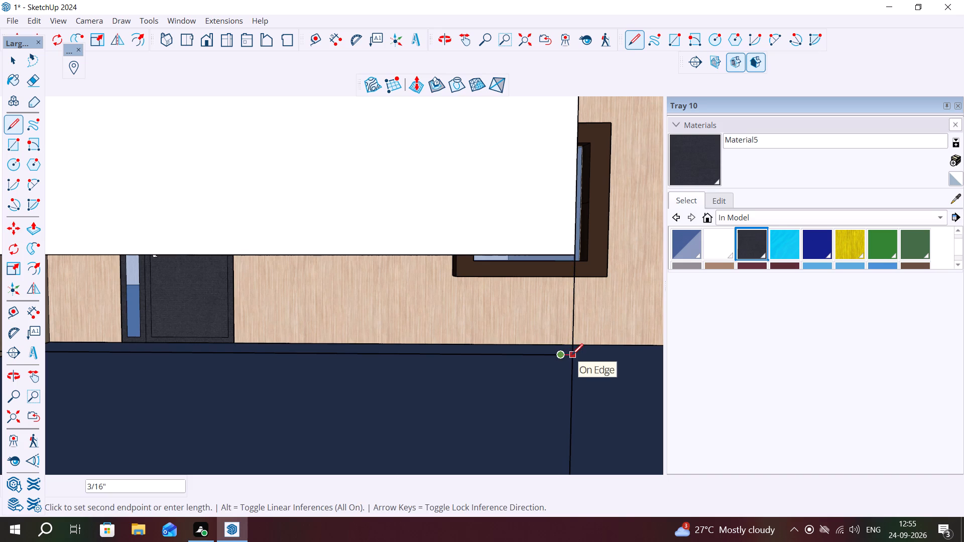
left_click(572, 355)
key("Escape")
scroll(576, 311, "down", 3)
key("space")
scroll(592, 291, "down", 4)
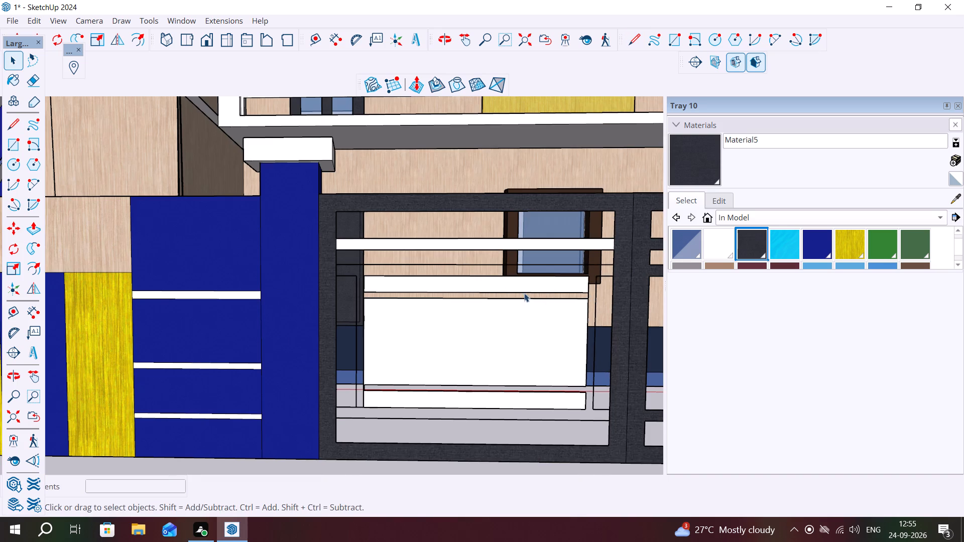
Draw a rectangle over the white leaf's open topmost thin slat strip, spanning between the two inner uprights.
scroll(368, 289, "up", 3)
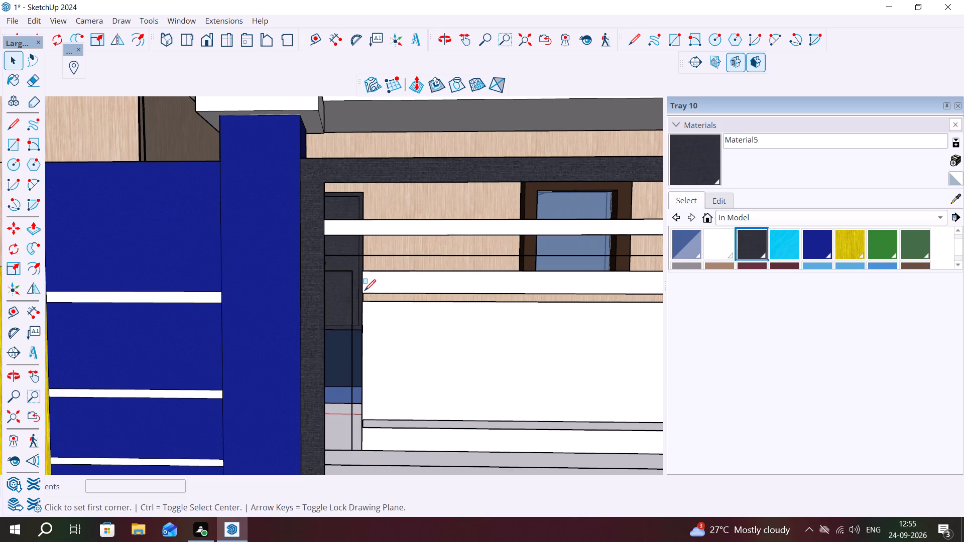
key("r")
left_click(366, 295)
scroll(345, 310, "down", 3)
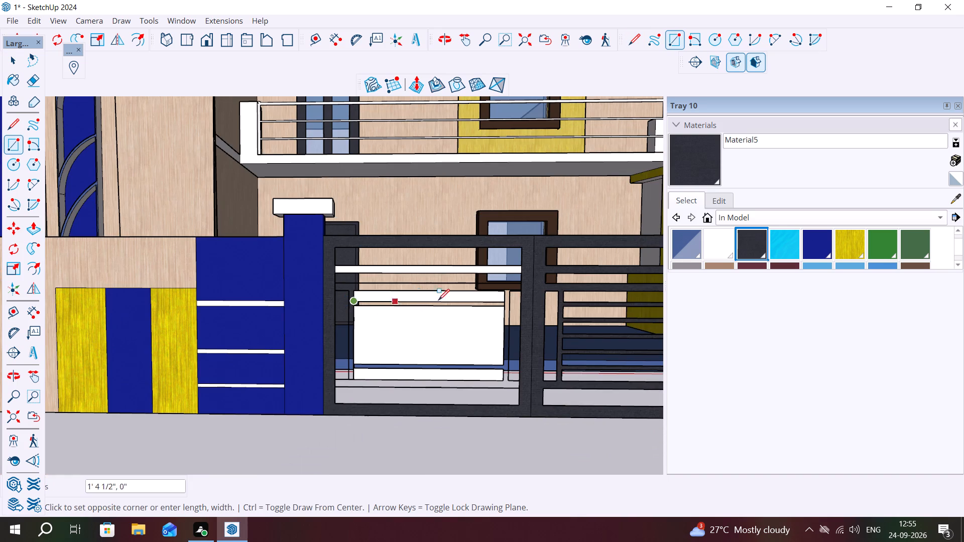
left_click(507, 306)
key("space")
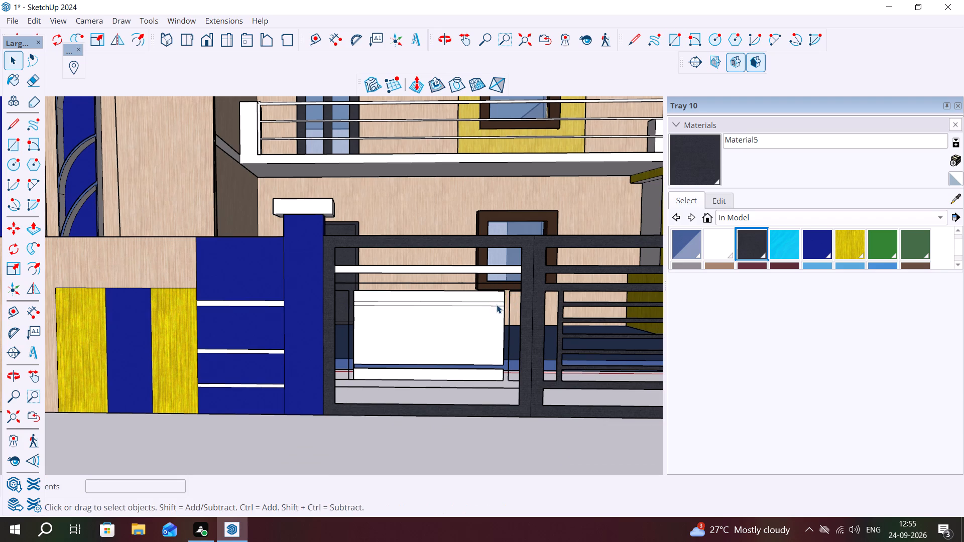
Copy the topmost thin slat's face and edges 2' 1 1/4" straight down the white leaf.
double_click(499, 301)
triple_click(502, 302)
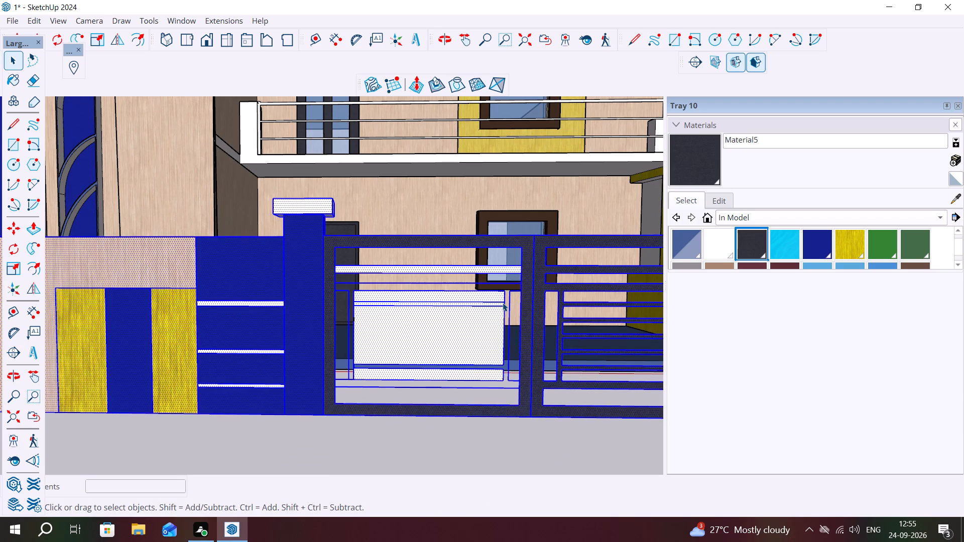
triple_click(503, 303)
triple_click(502, 303)
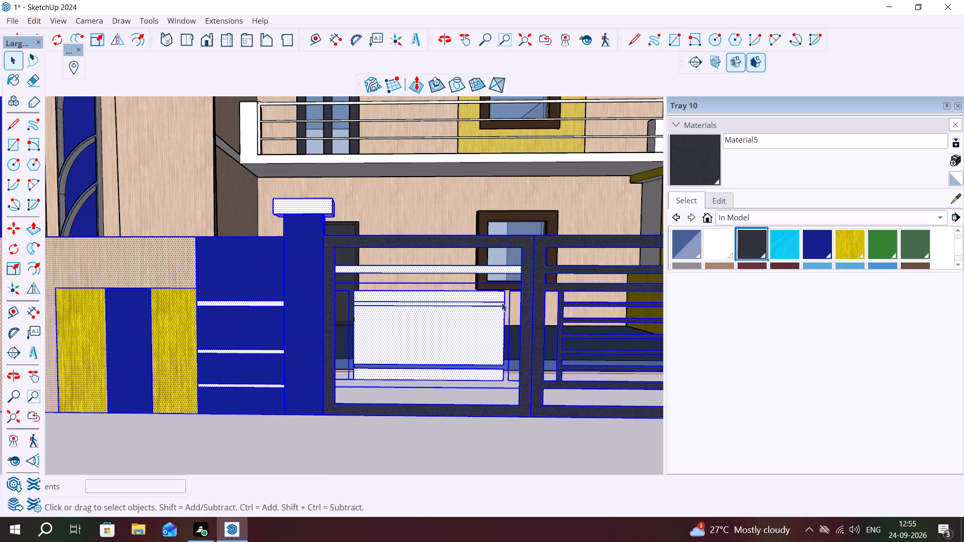
triple_click(501, 303)
key("space")
left_click(484, 315)
left_click(488, 302)
scroll(481, 296, "up", 3)
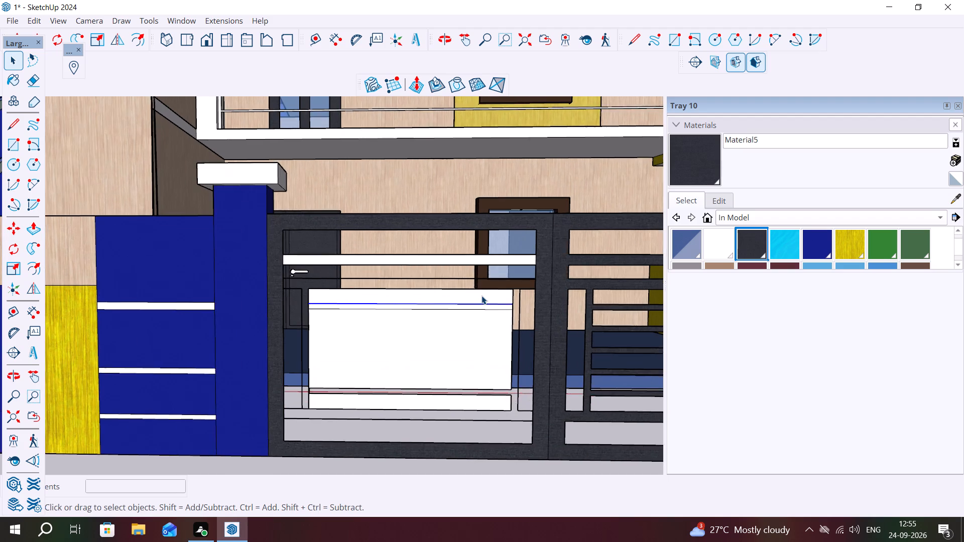
scroll(481, 296, "up", 4)
left_click(490, 310)
left_click(490, 310)
left_click(490, 311)
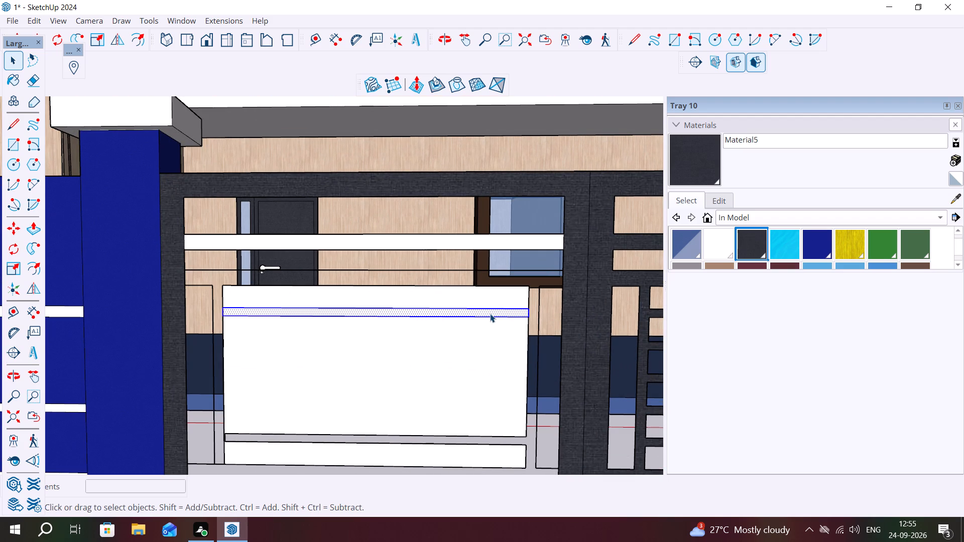
key("m")
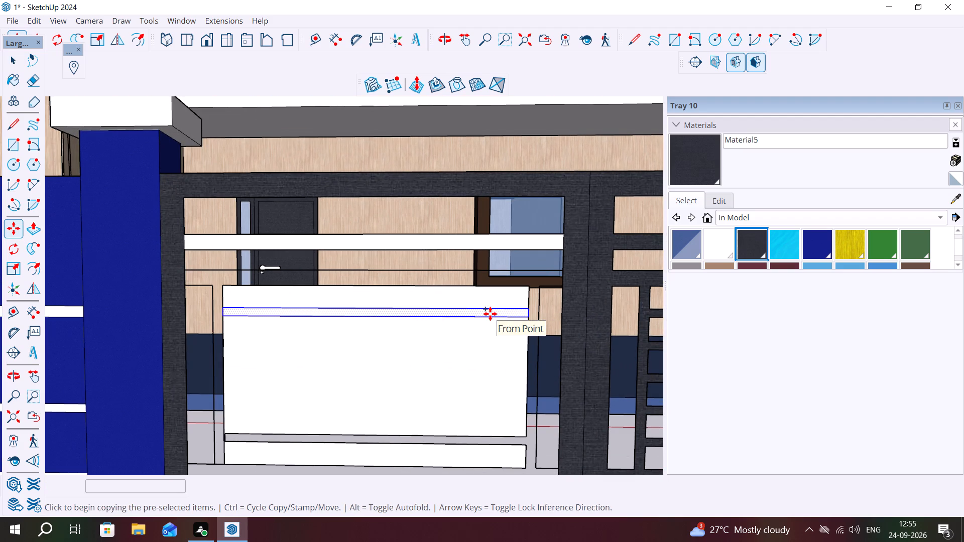
left_click(529, 318)
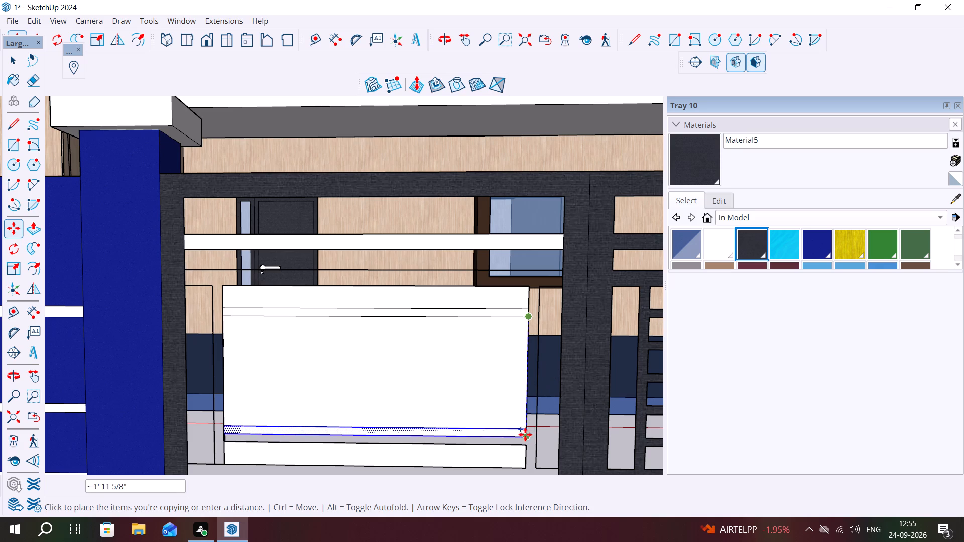
scroll(525, 444, "up", 6)
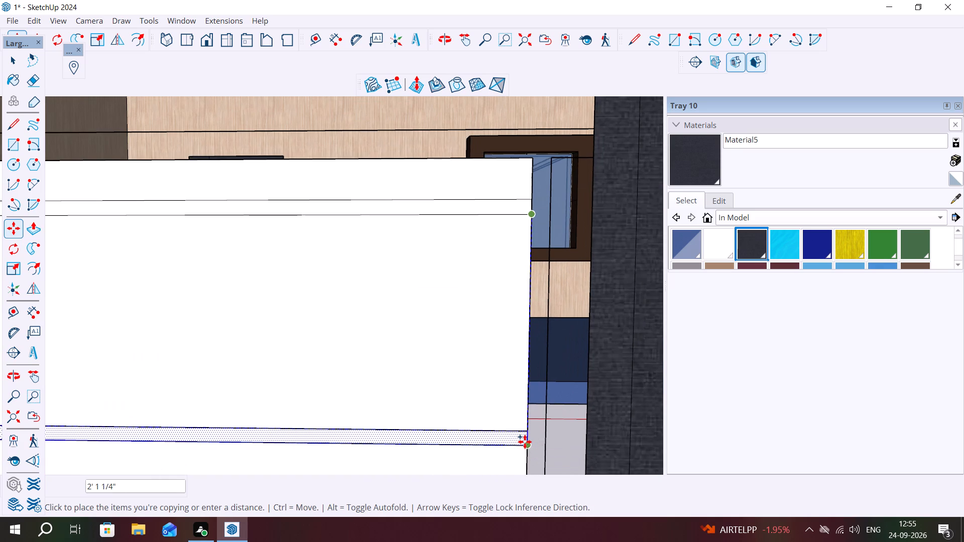
left_click(526, 447)
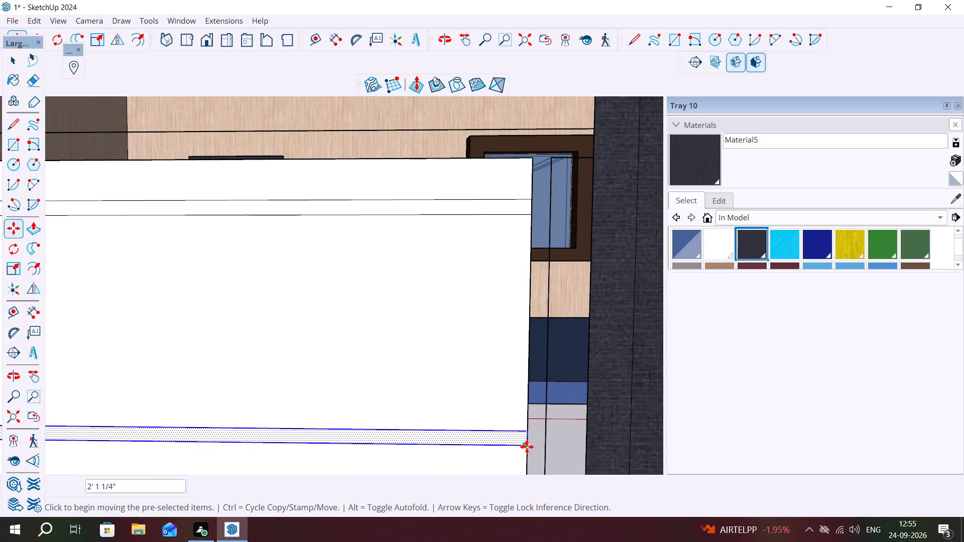
Divide the slat copy distance into 4 equal spacings to array the thin slats down the leaf.
key("4")
key("slash")
key("Return")
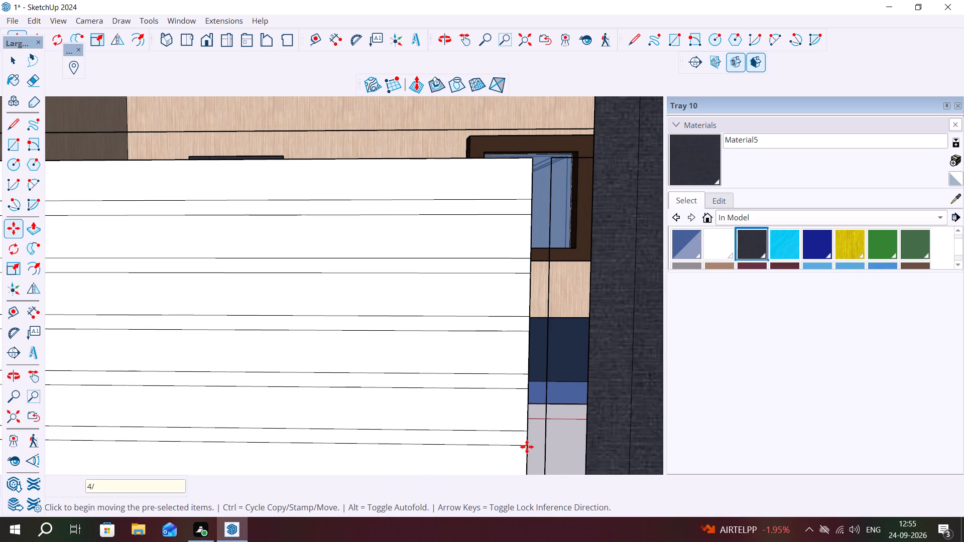
key("Escape")
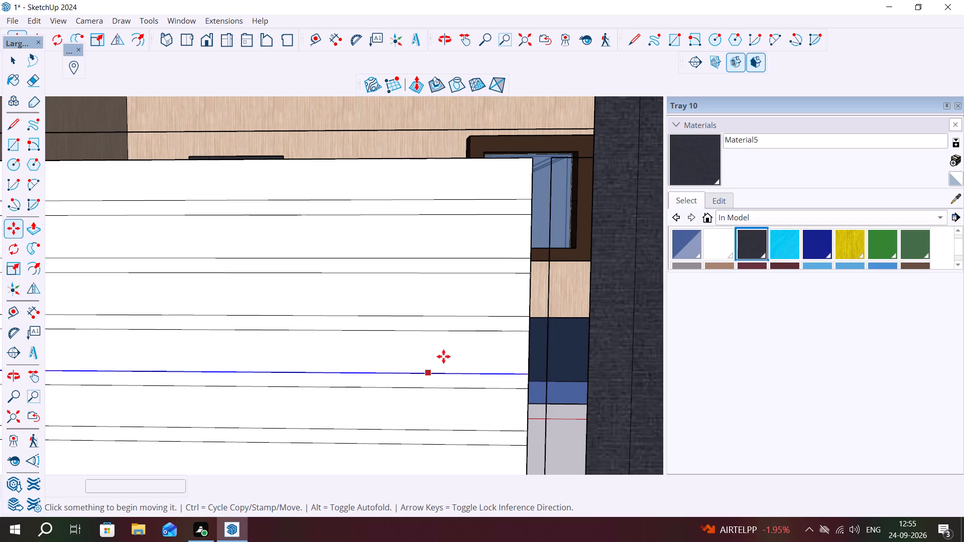
scroll(500, 326, "down", 7)
key("space")
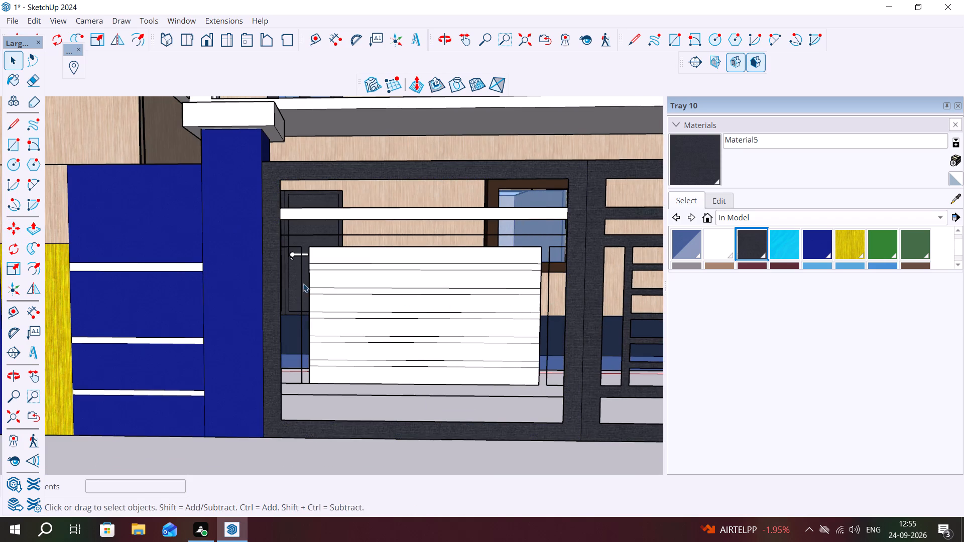
Draw a rectangle of about 6' 1 9/16" by 3" over the horizontal rail strip directly above the slatted area.
left_click(320, 277)
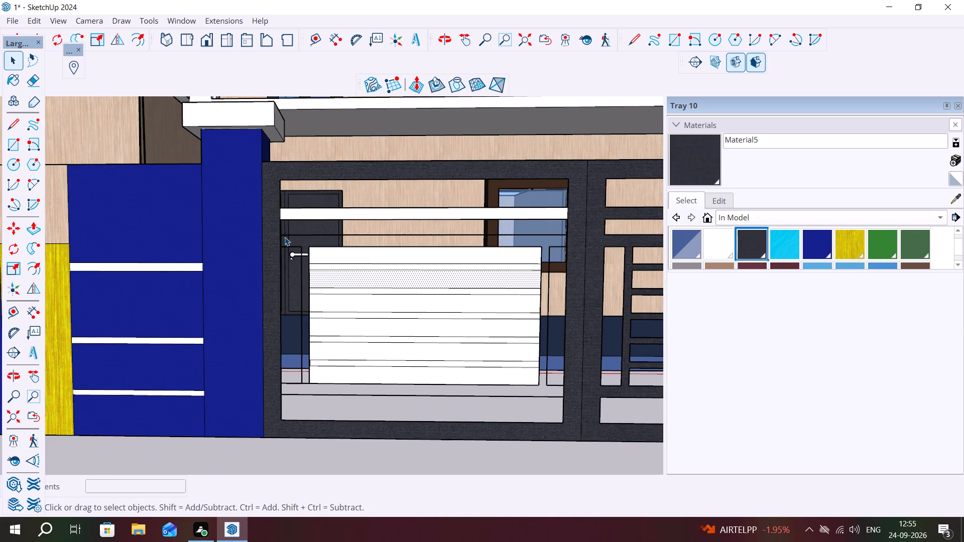
key("r")
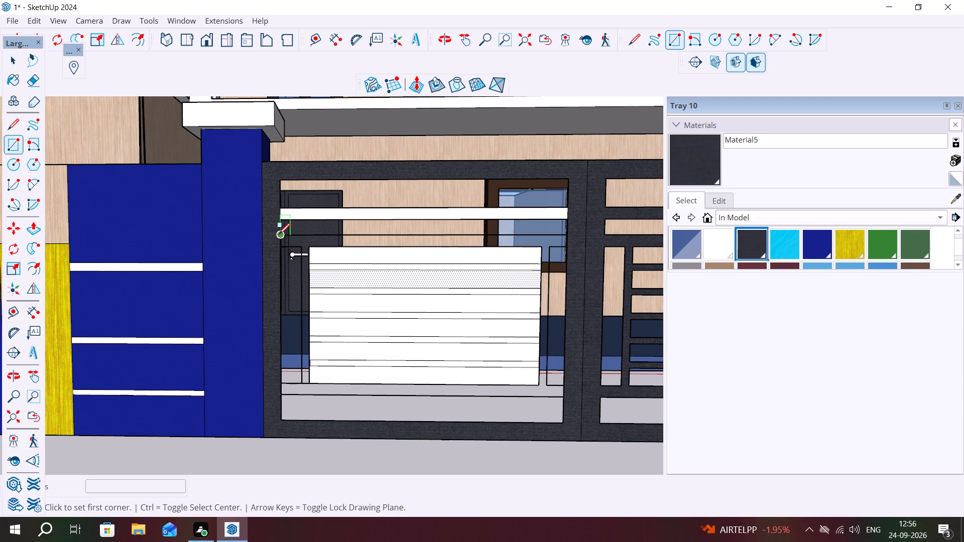
left_click(283, 235)
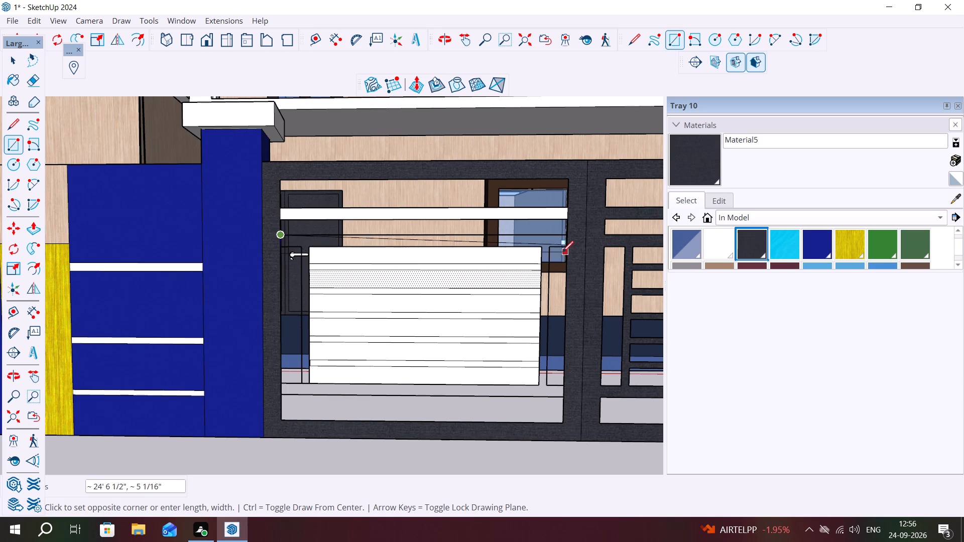
left_click(566, 248)
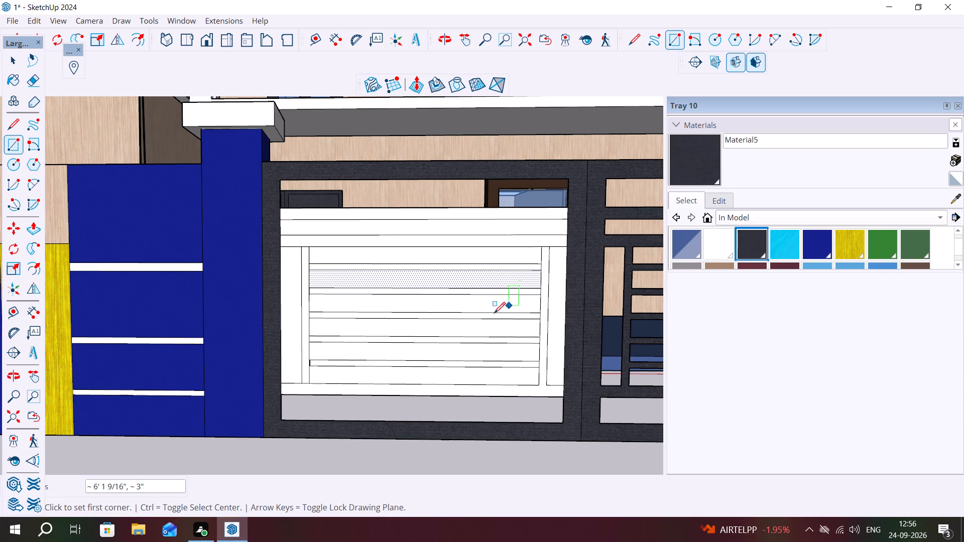
key("space")
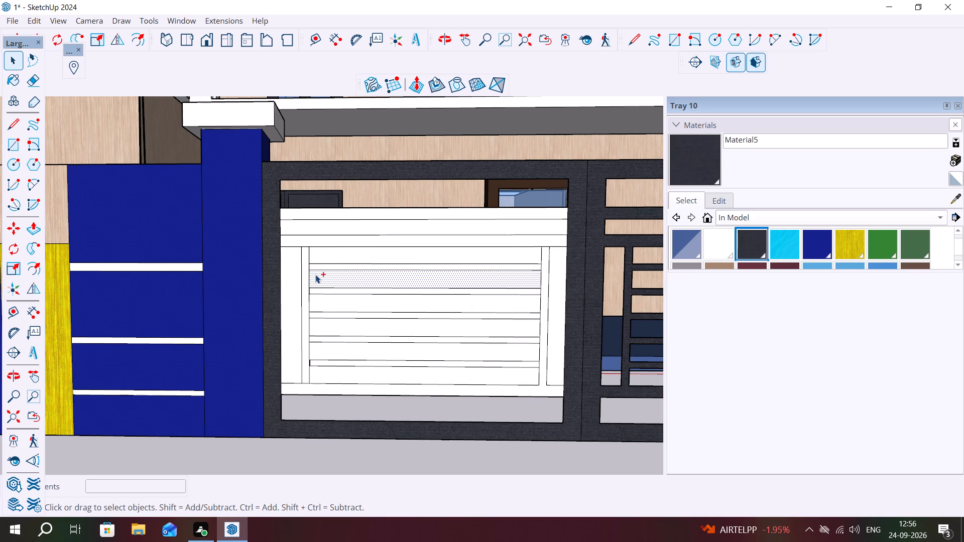
Cut out the five infill panels below the topmost thin slat, working down to the leaf's lower rail.
key("ctrl+x")
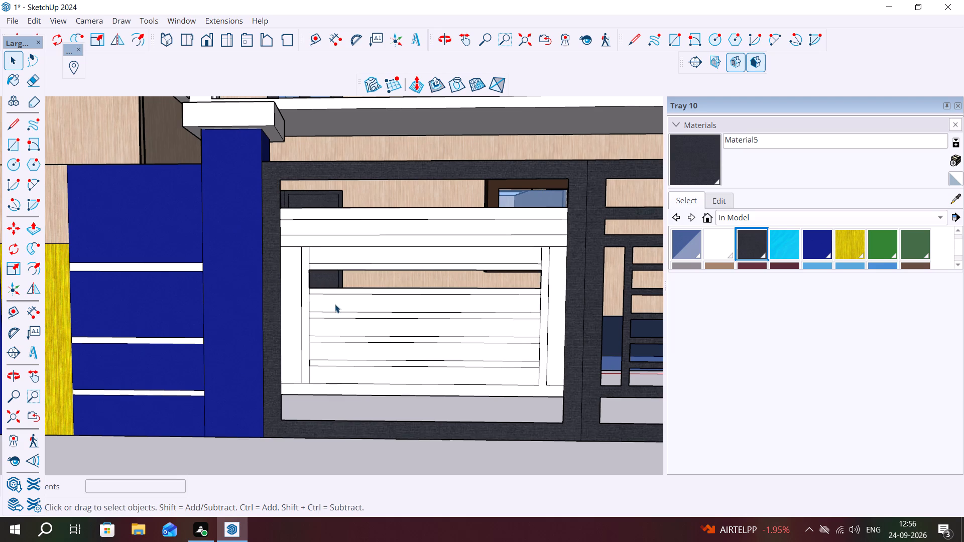
left_click(335, 304)
key("ctrl+x")
left_click(347, 329)
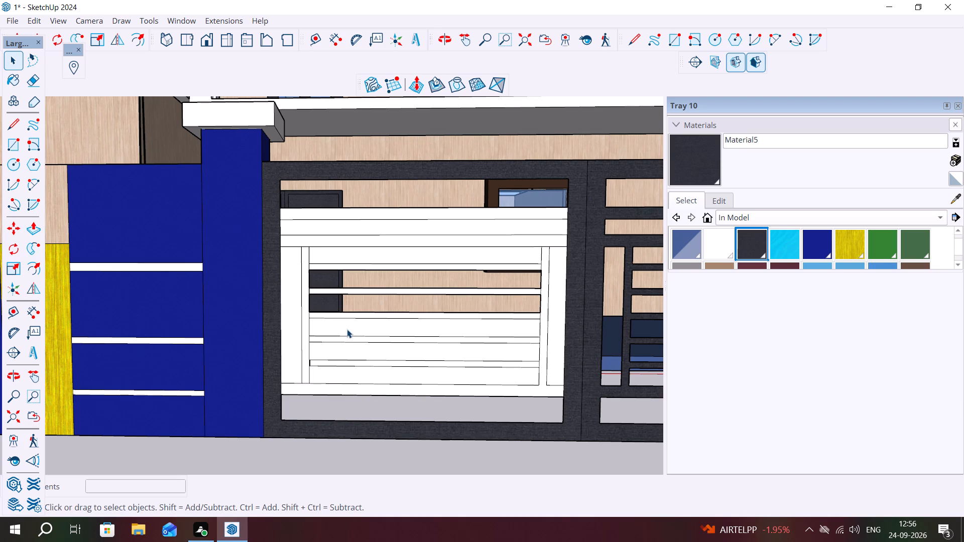
key("ctrl+x")
left_click(349, 347, "ctrl")
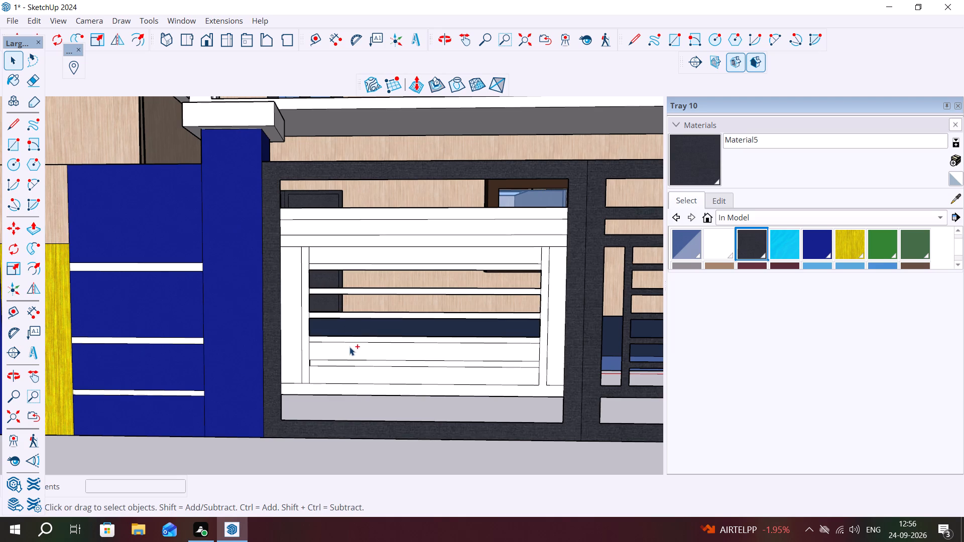
key("ctrl+x")
left_click(355, 376, "ctrl")
key("ctrl+x")
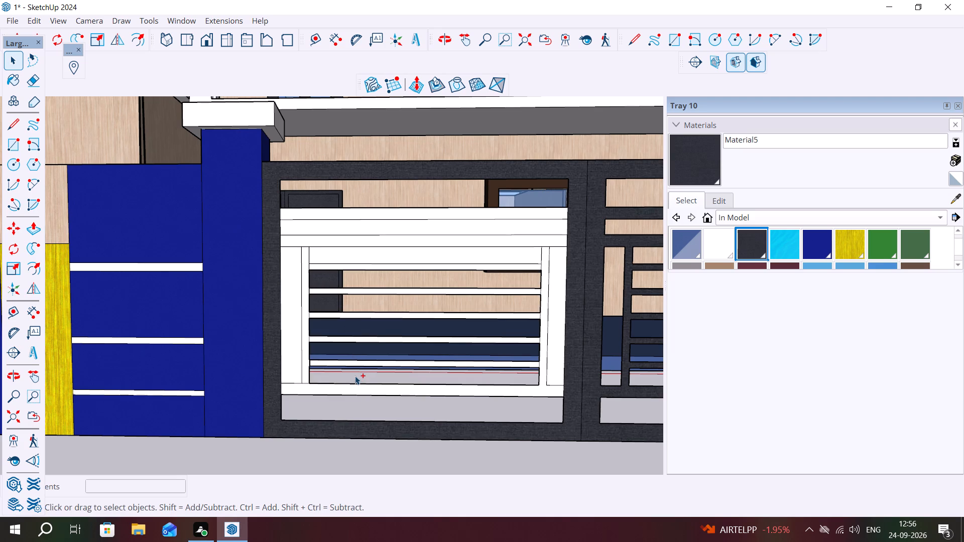
Cut out the white leaf's two narrow side panels and the infill strip between its two upper rails.
left_click(288, 348)
key("ctrl+x")
left_click(555, 330, "ctrl")
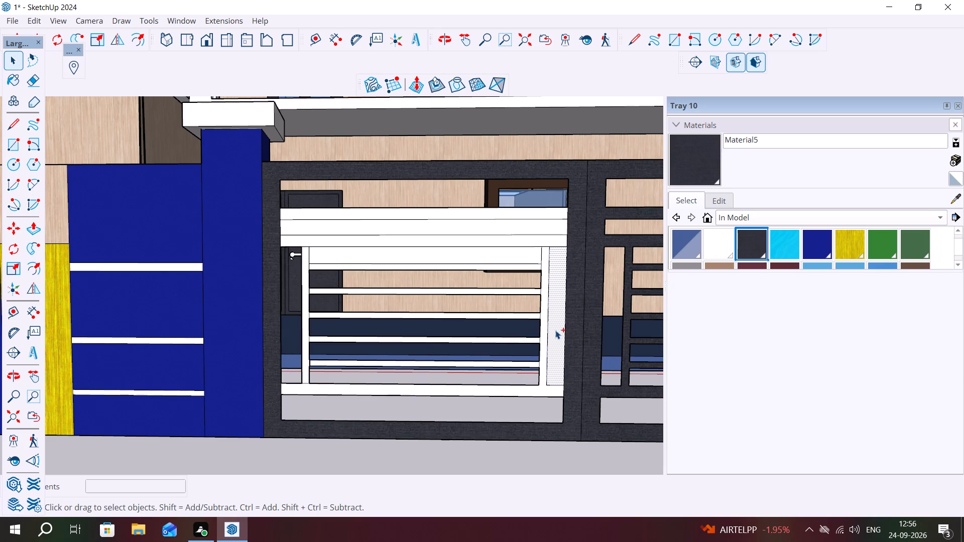
key("ctrl+x")
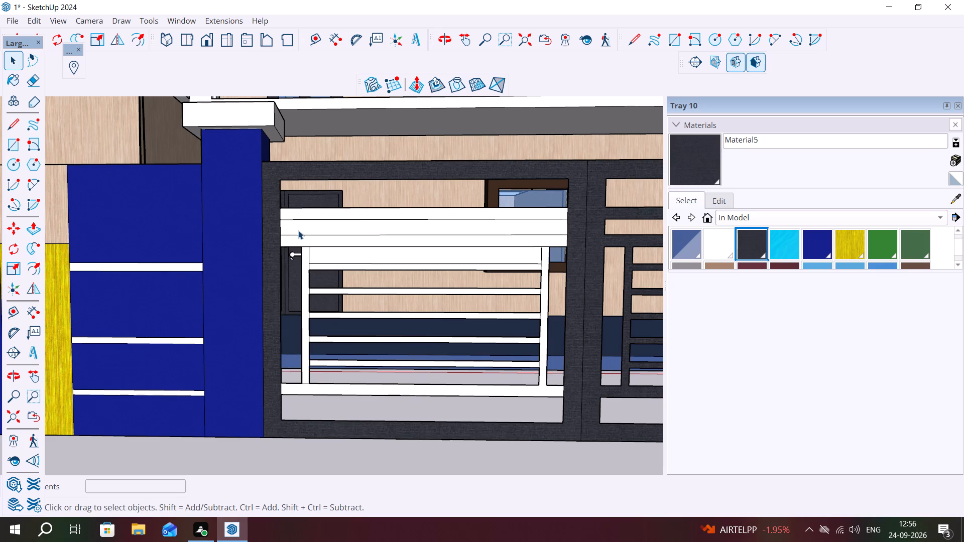
left_click(334, 227)
key("ctrl+x")
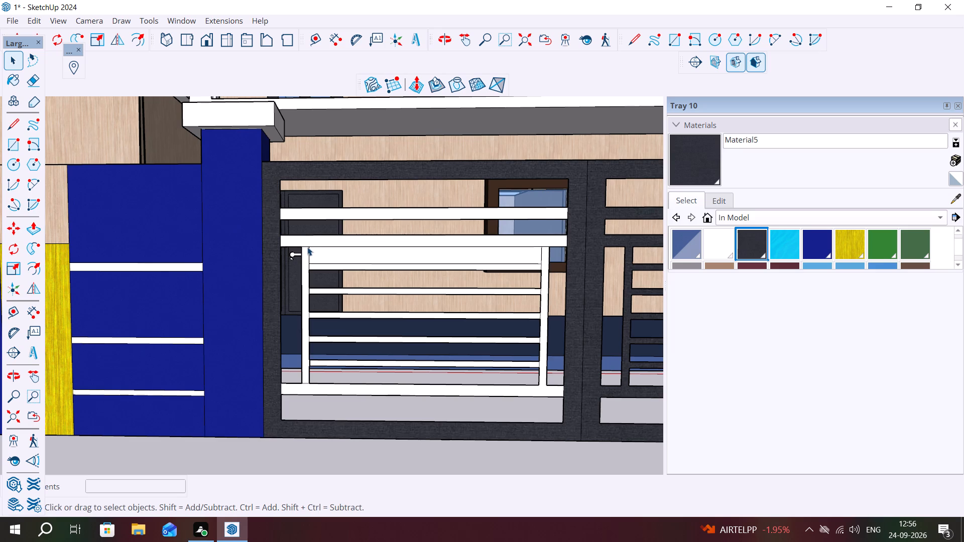
Erase the dividing edges where the leaf's left vertical bar meets the rail above it and each thin slat.
key("e")
scroll(307, 241, "up", 10)
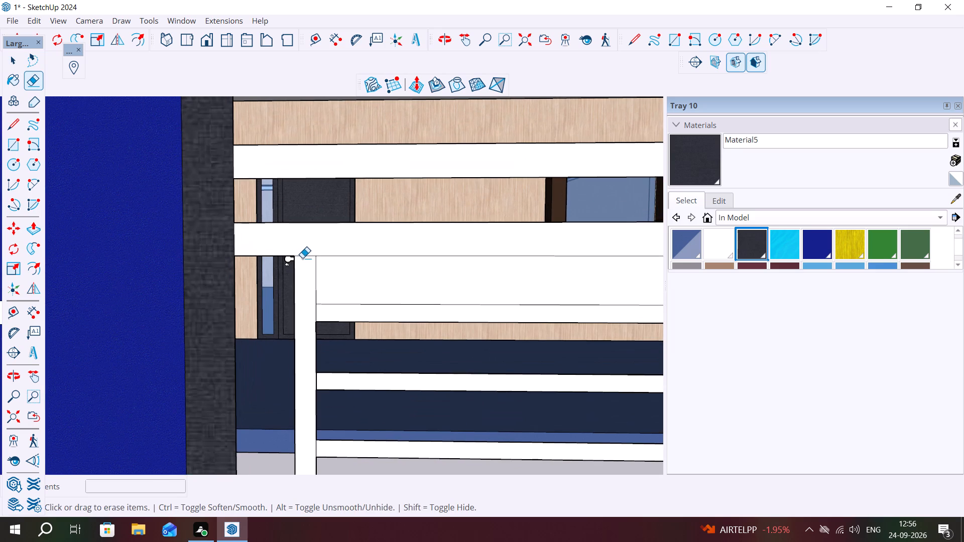
left_click(305, 254)
left_click(305, 255)
scroll(299, 250, "down", 2)
scroll(244, 235, "down", 3)
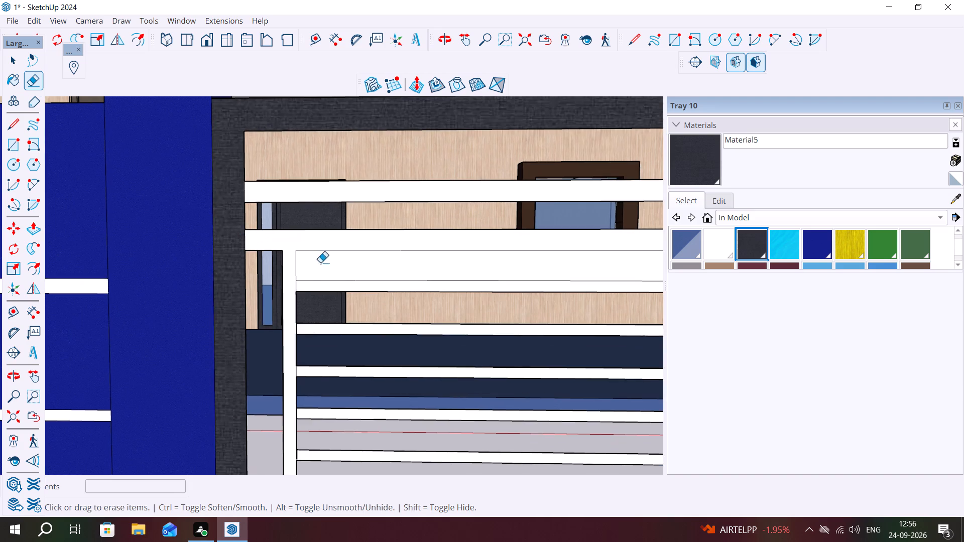
scroll(295, 272, "down", 3)
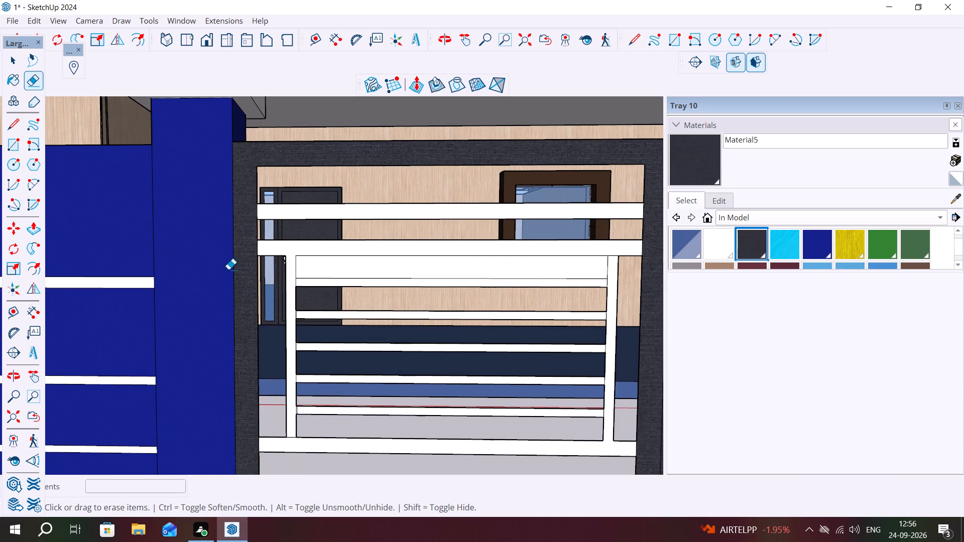
scroll(300, 287, "up", 6)
left_click(287, 276)
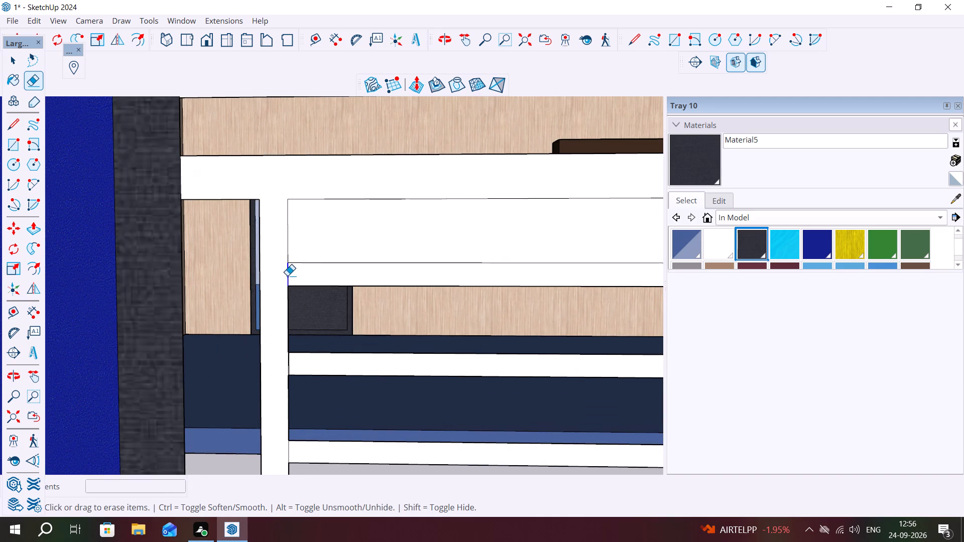
left_click(287, 361)
scroll(280, 333, "down", 3)
left_click(286, 426)
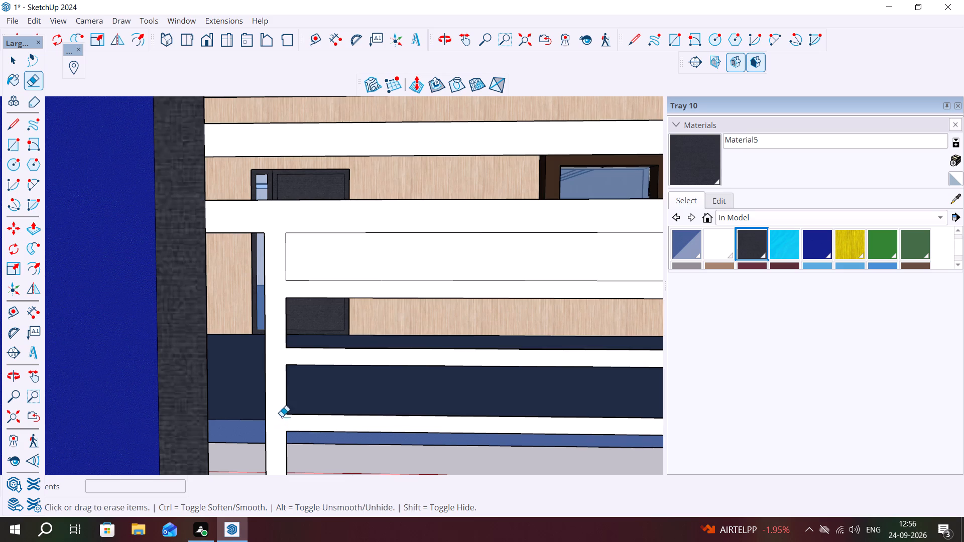
scroll(273, 366, "down", 7)
scroll(279, 446, "up", 6)
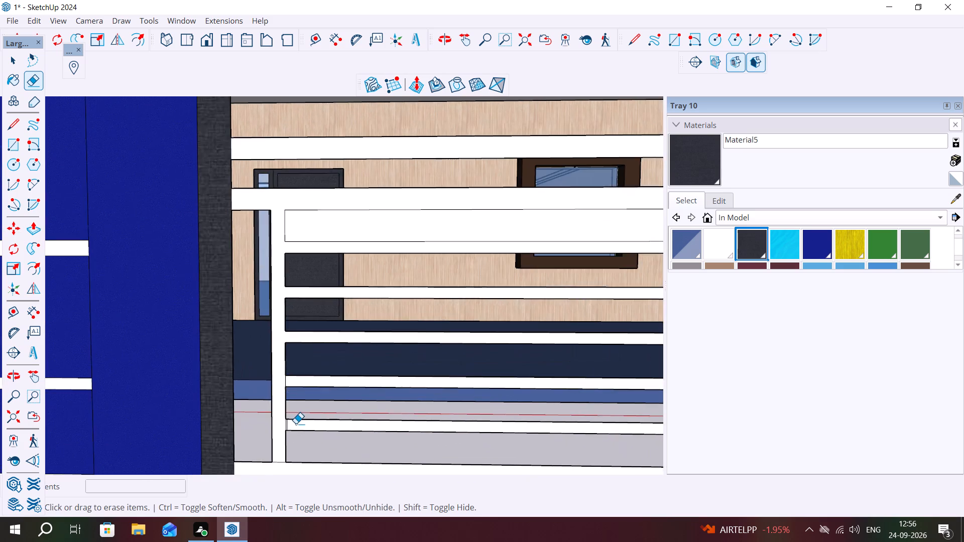
scroll(296, 424, "up", 15)
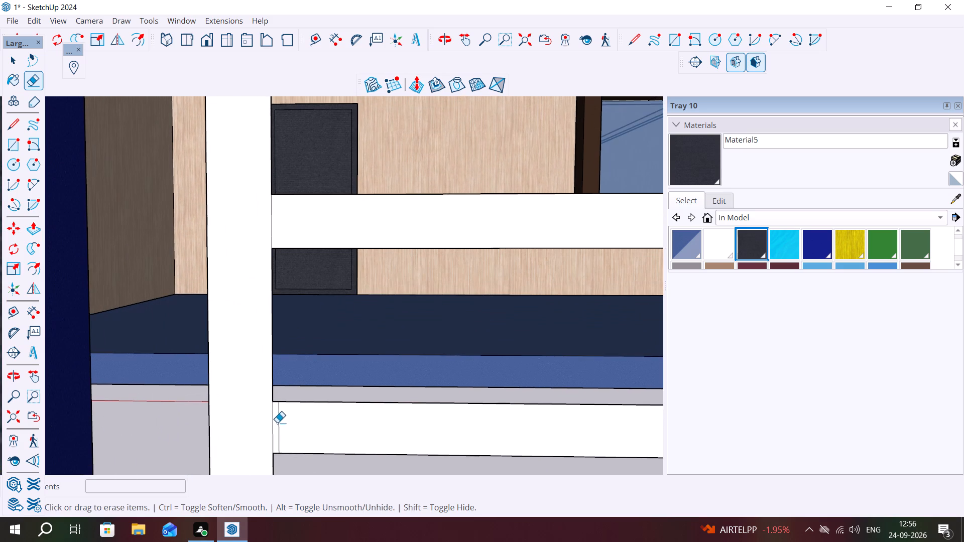
left_click(278, 425)
left_click(272, 429)
left_click(270, 225)
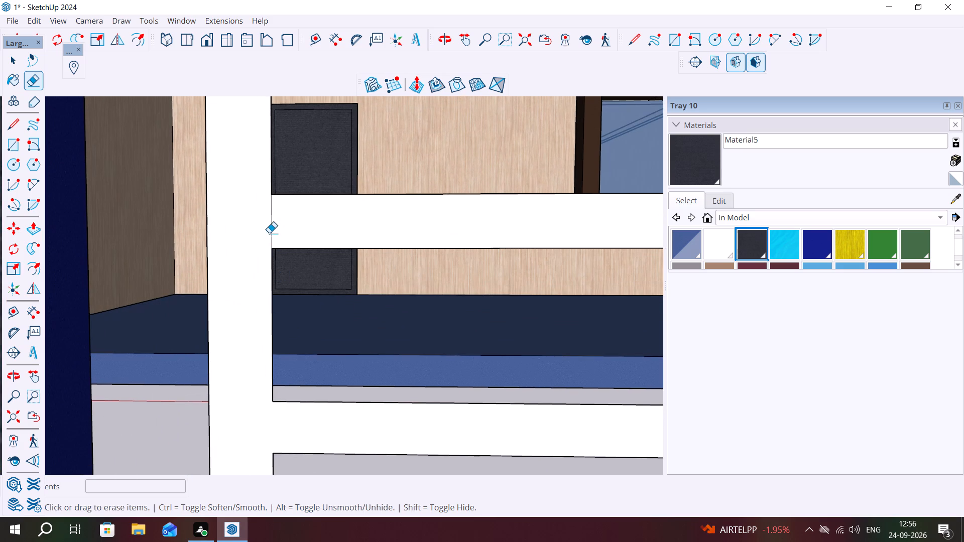
left_click(271, 233)
Erase the dividing edges where the thin slats meet the leaf's right vertical bar.
scroll(273, 282, "down", 7)
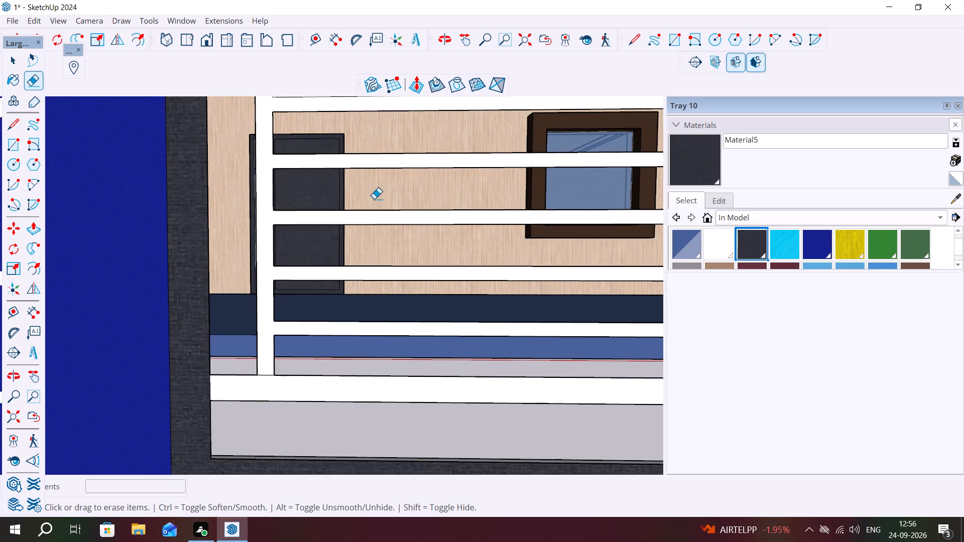
scroll(364, 201, "down", 2)
scroll(337, 153, "down", 2)
scroll(533, 154, "up", 1)
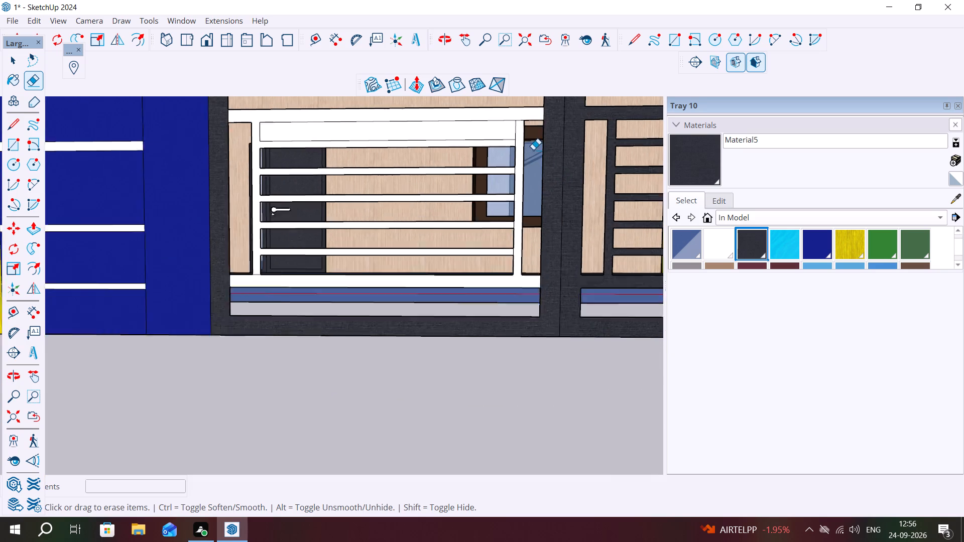
scroll(533, 150, "up", 7)
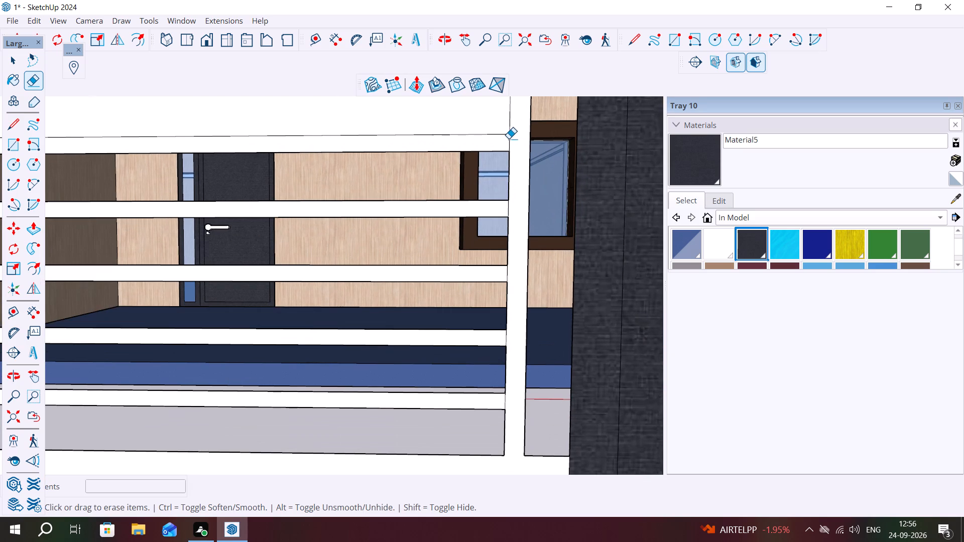
left_click(509, 140)
left_click(507, 206)
left_click(506, 274)
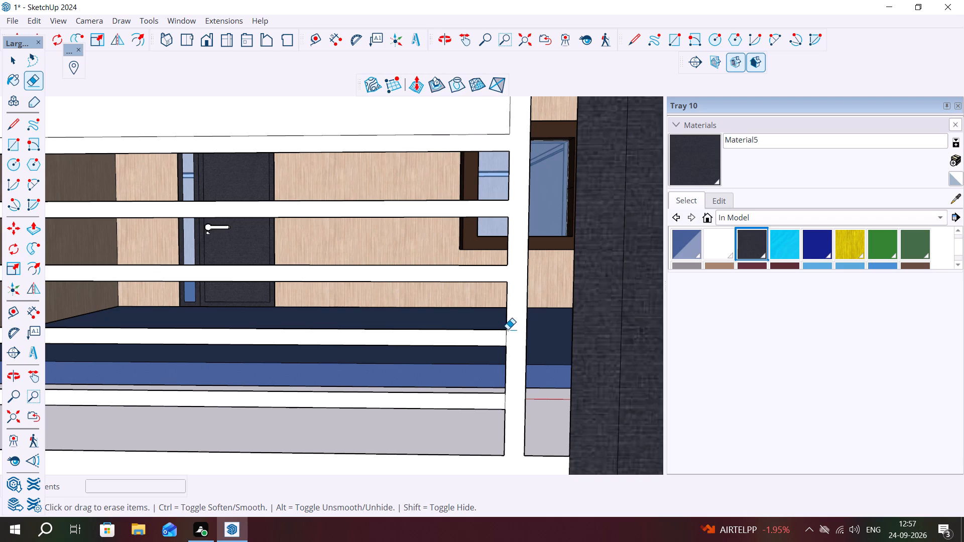
left_click(505, 333)
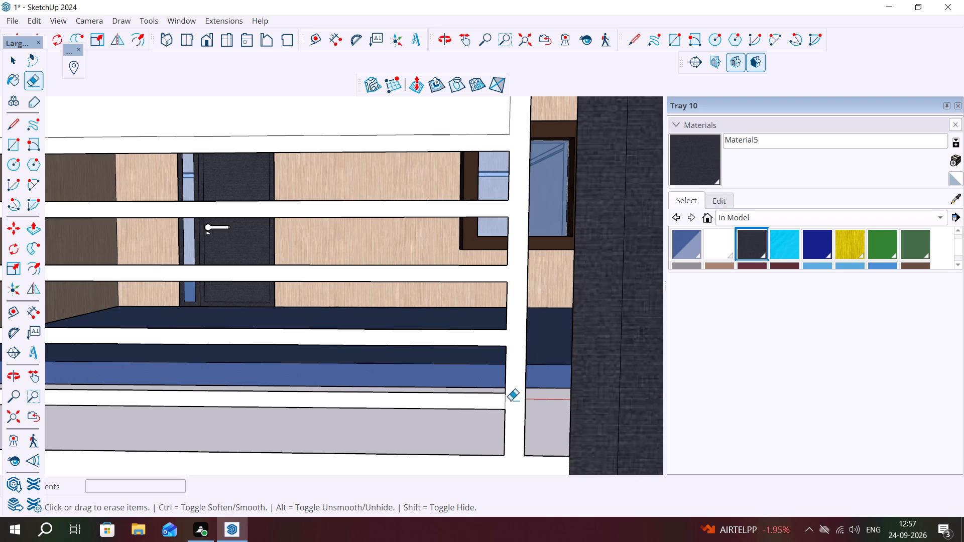
left_click(504, 399)
scroll(497, 327, "down", 5)
Cut out the remaining infill panel between the second rail and the topmost thin slat.
key("space")
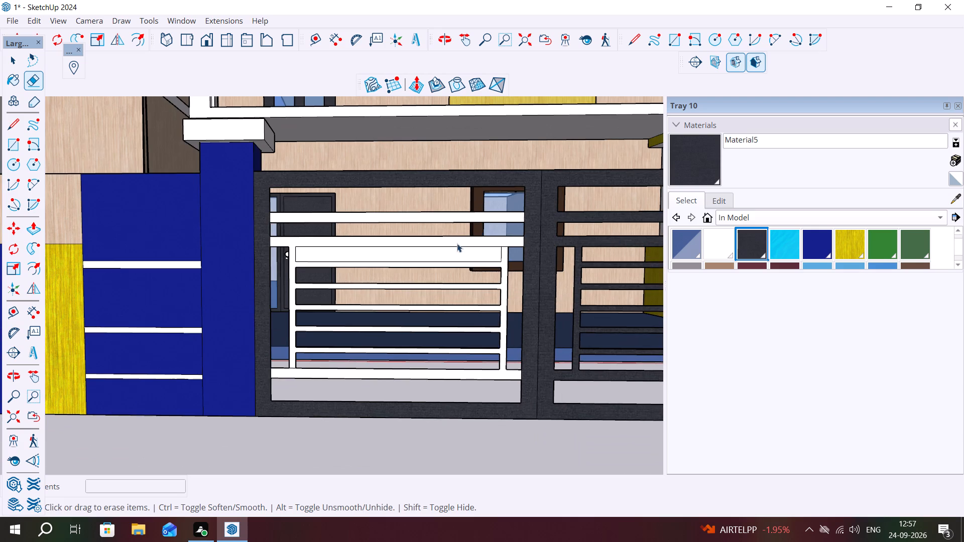
left_click(457, 257)
key("ctrl+x")
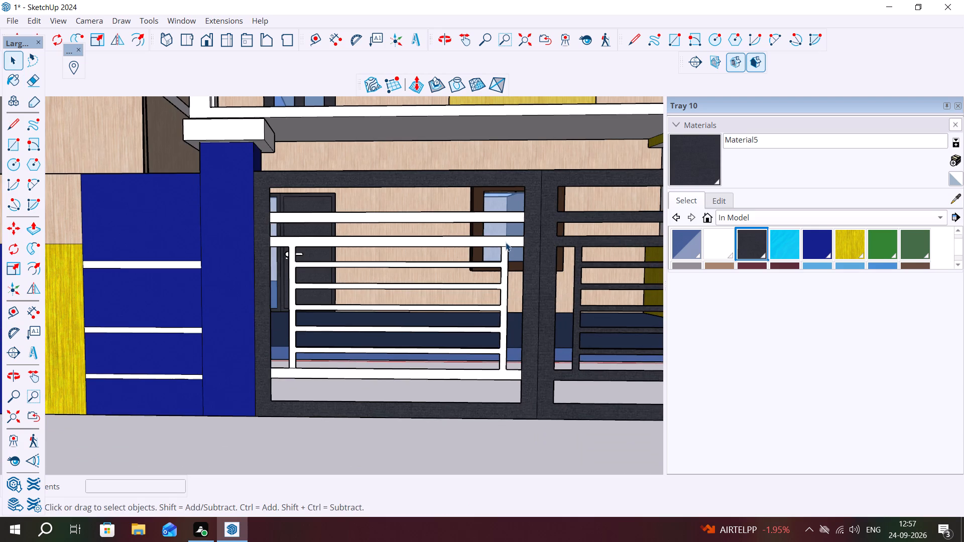
Erase the edges joining the right vertical bar to the second rail and both upper rails to the dark gate frame.
key("e")
scroll(506, 242, "up", 6)
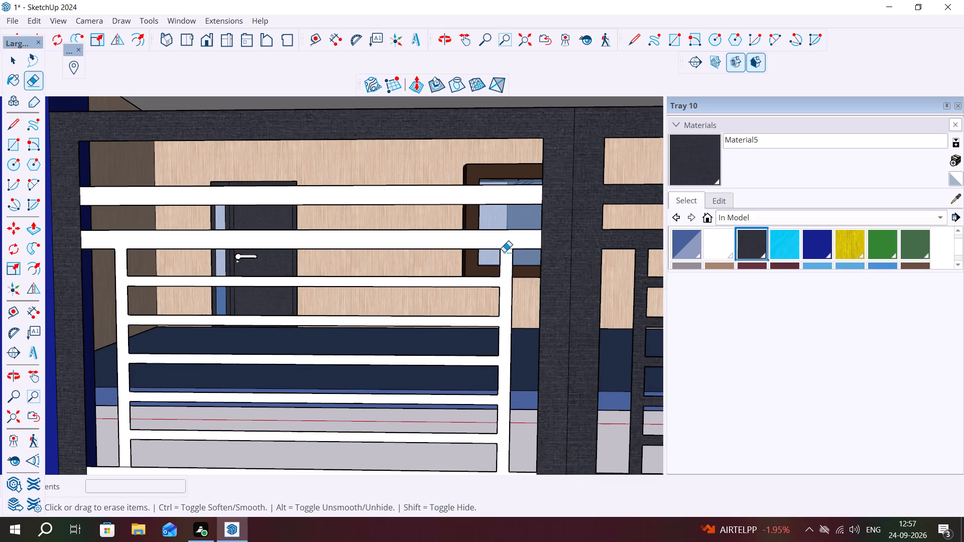
left_click(506, 248)
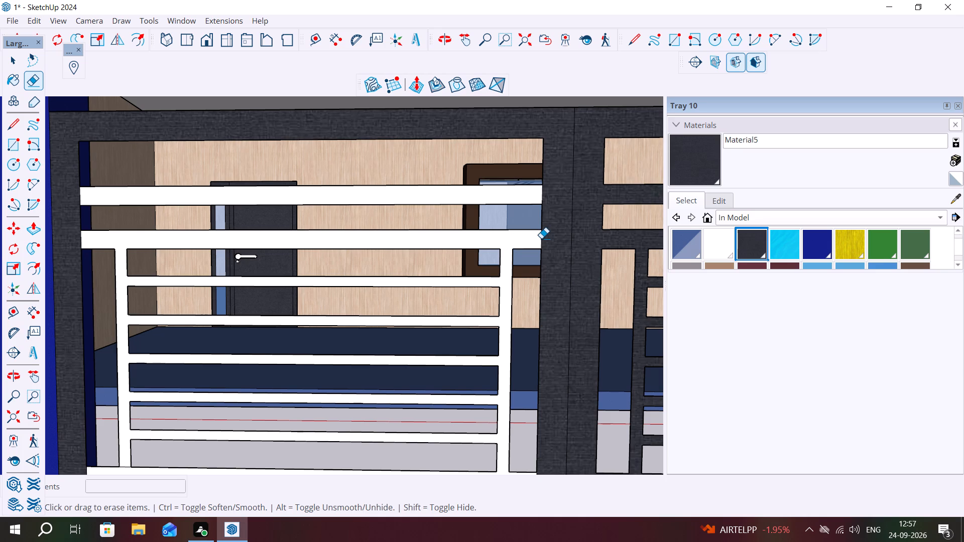
left_click(541, 238)
scroll(551, 245, "down", 3)
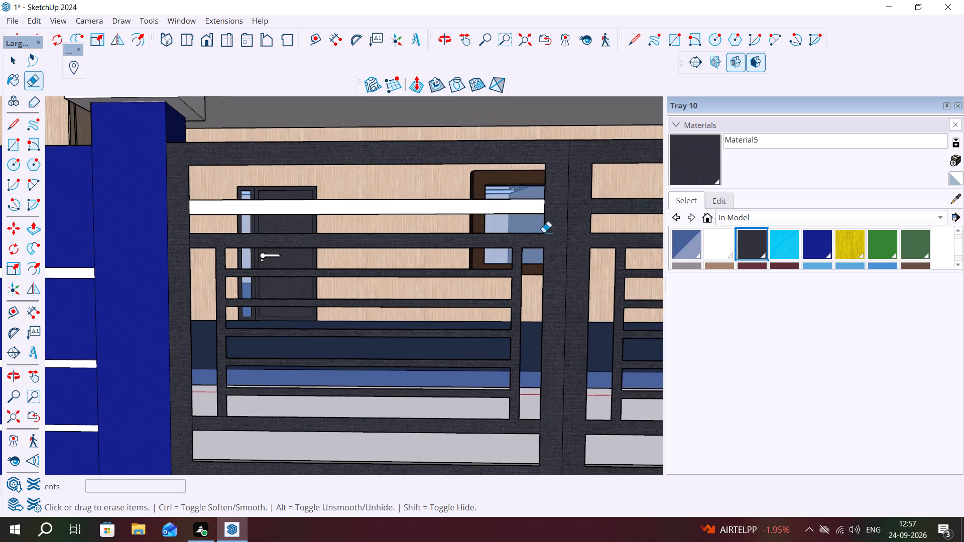
left_click(545, 205)
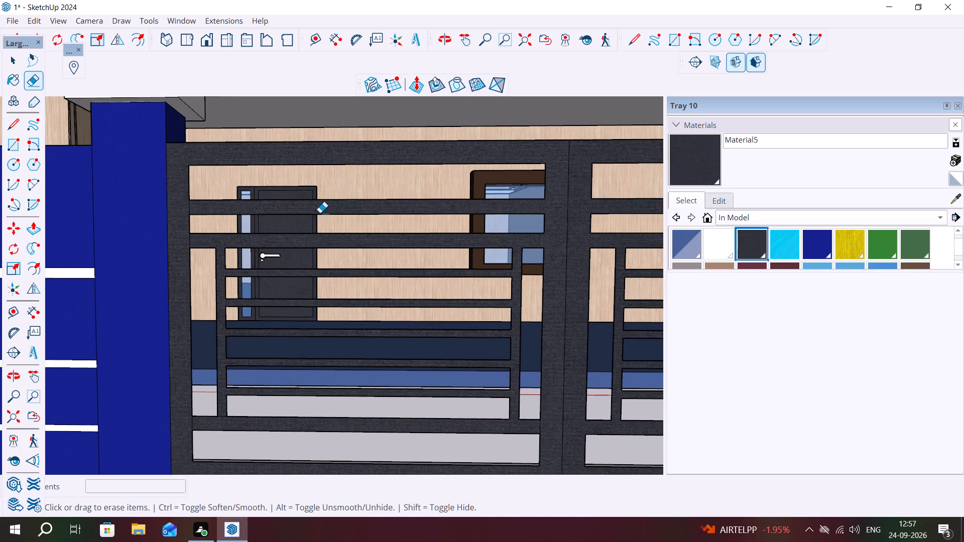
key("Escape")
Examine the finished gate, boundary wall and house front from several angles.
scroll(427, 271, "down", 8)
scroll(534, 362, "down", 2)
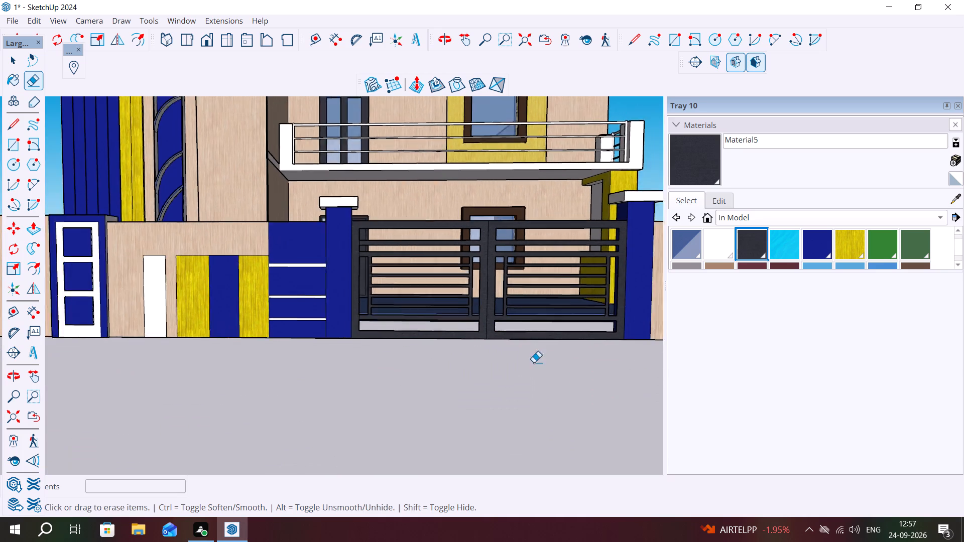
scroll(534, 362, "down", 4)
middle_click_drag(444, 363, 380, 345)
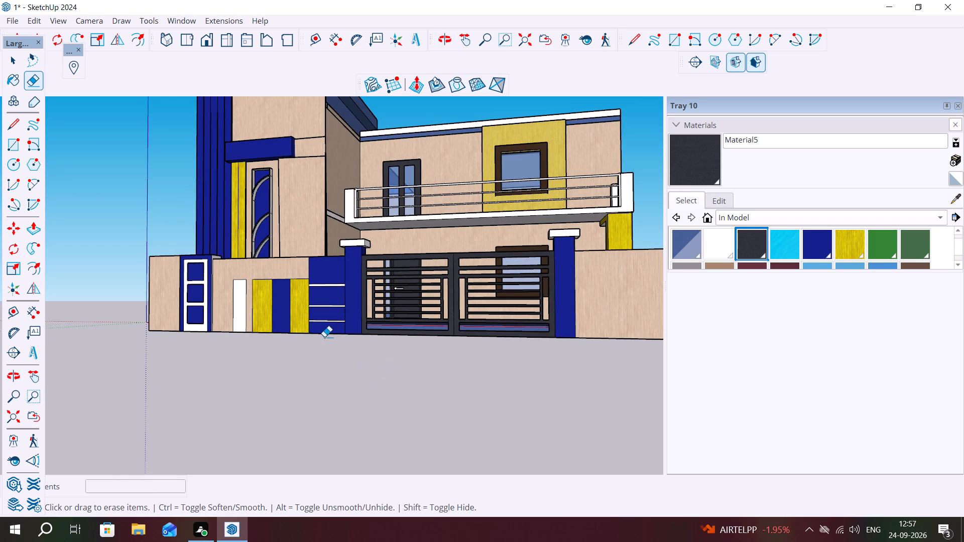
scroll(298, 333, "down", 4)
middle_click_drag(181, 329, 274, 368)
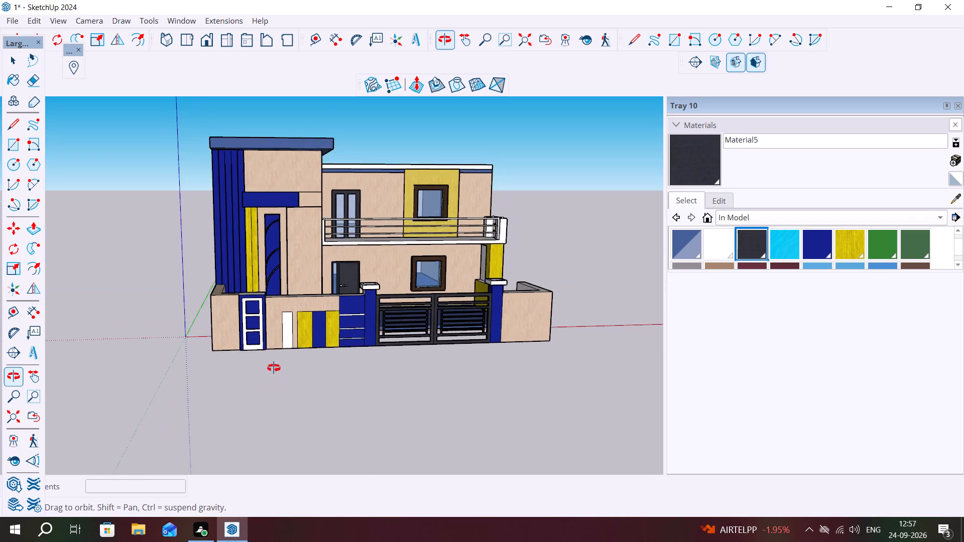
middle_click_drag(274, 368, 207, 380)
scroll(194, 382, "down", 1)
middle_click_drag(196, 369, 129, 335)
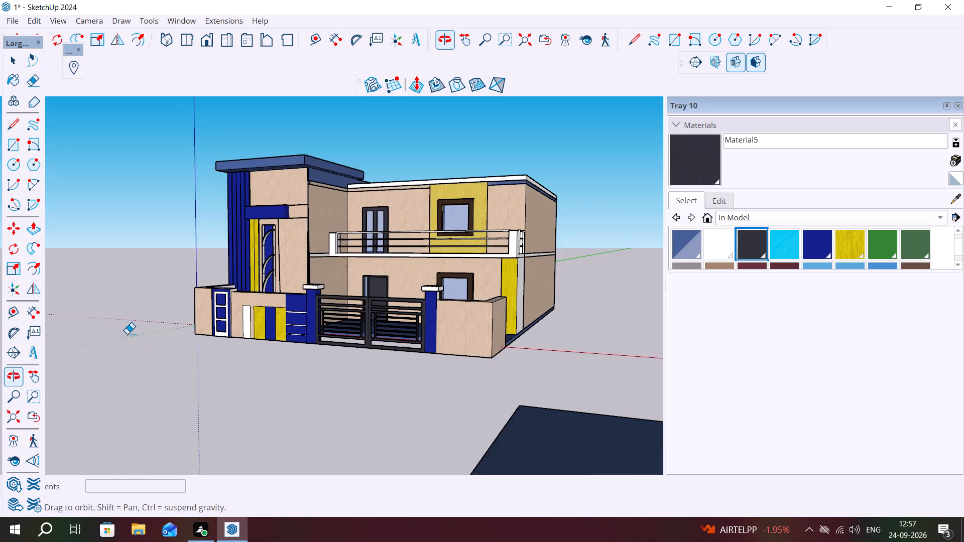
Erase the horizontal wall edge running from the underside of the tower's blue beam to the tower corner.
scroll(327, 239, "up", 12)
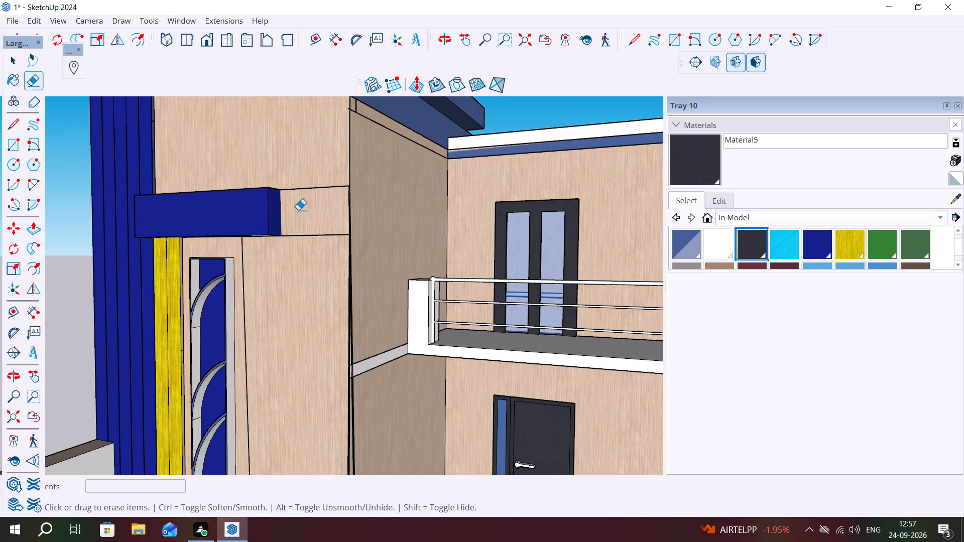
key("space")
left_click(311, 235)
left_click(311, 235)
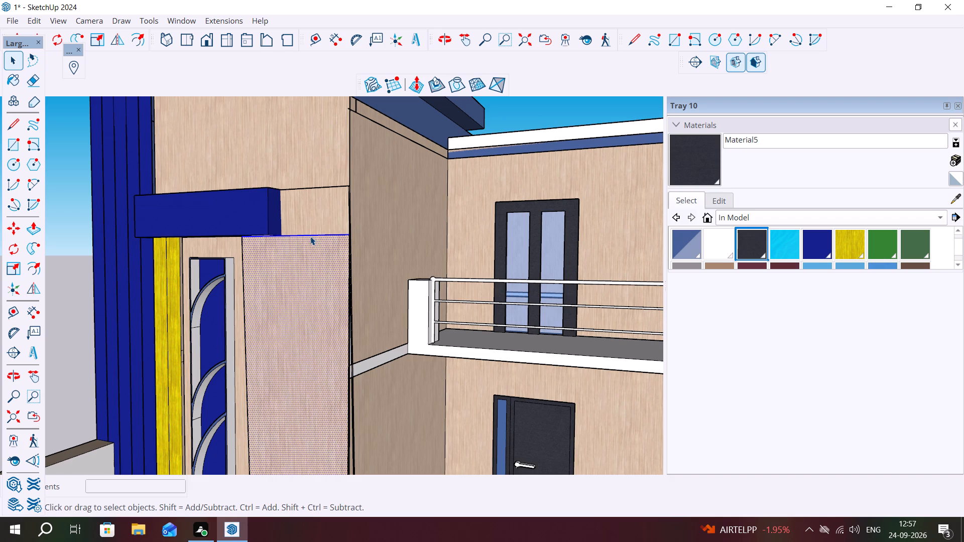
triple_click(310, 236)
triple_click(310, 235)
left_click(317, 207)
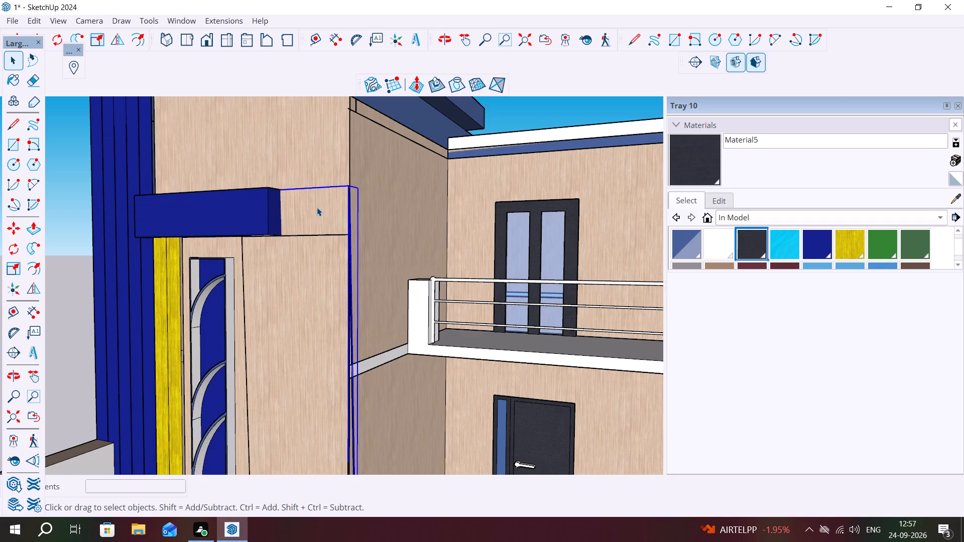
left_click(319, 235)
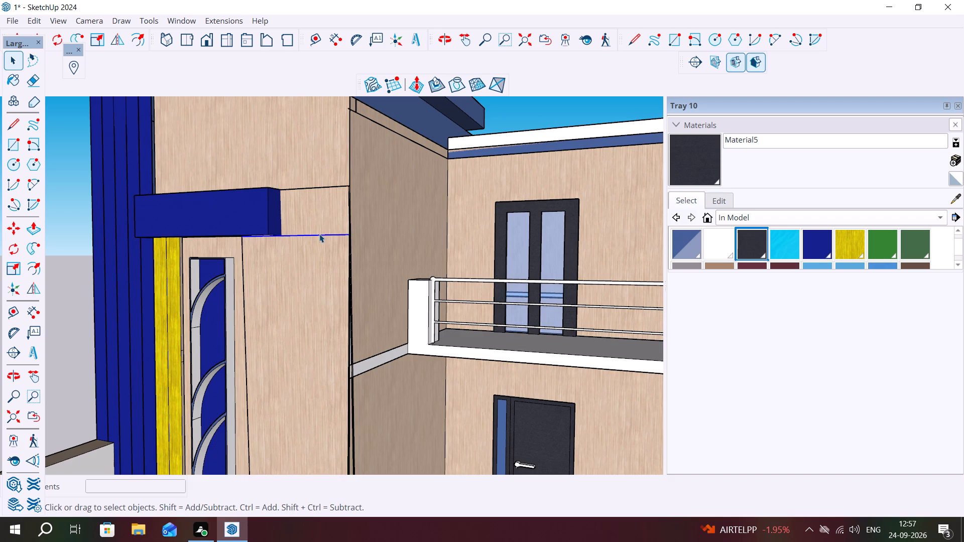
key("Delete")
Inside the tower's wall panel group, erase the panel's top edge level with the top of the blue beam.
left_click(319, 186)
double_click(319, 187)
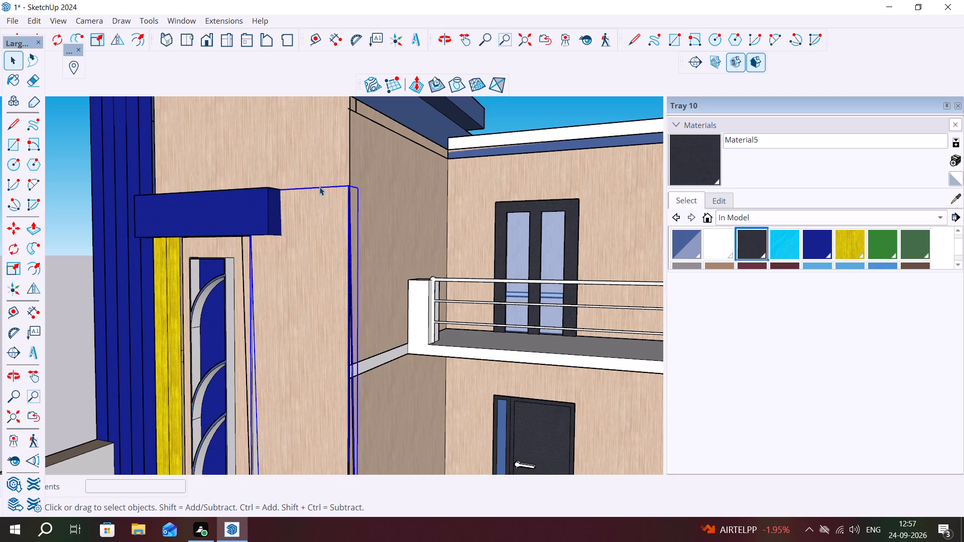
left_click(321, 185)
triple_click(322, 185)
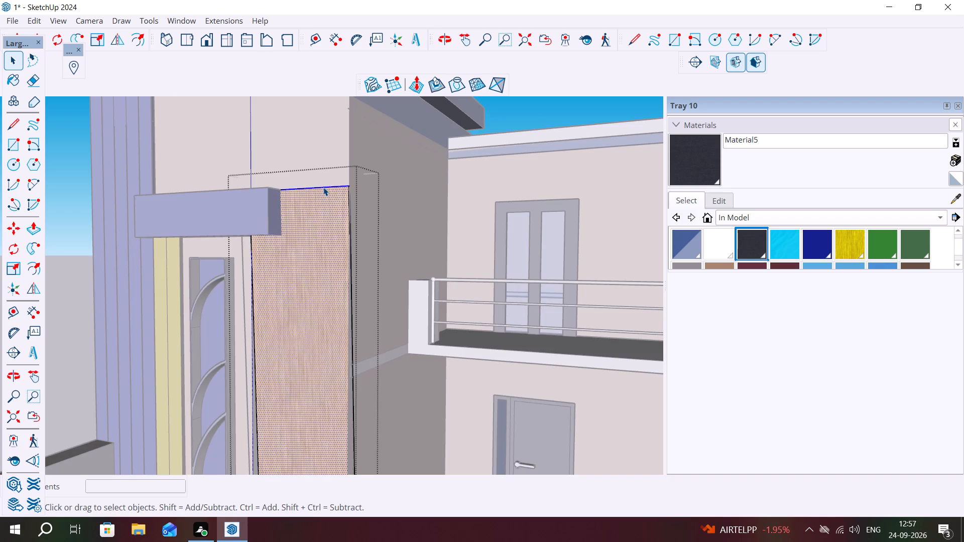
double_click(323, 187)
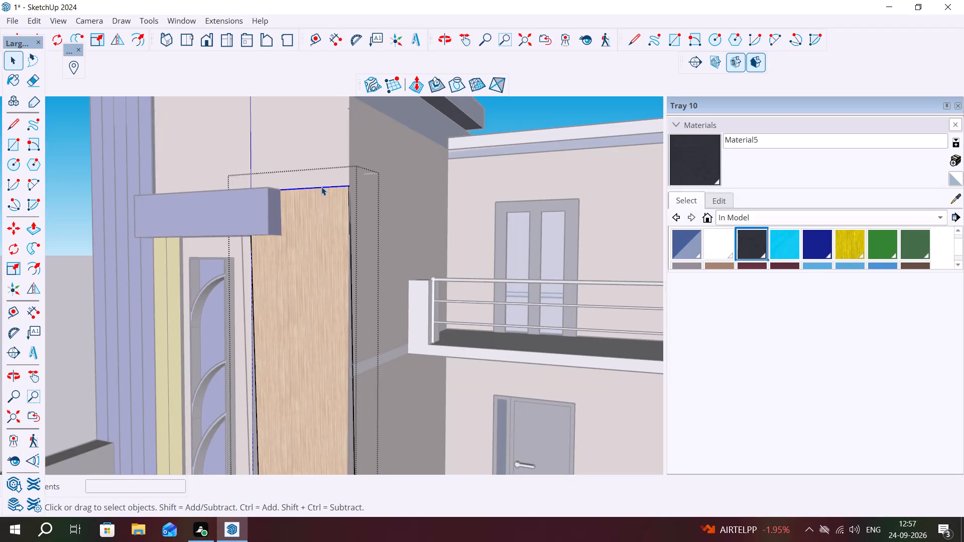
key("Delete")
scroll(321, 184, "down", 3)
key("Escape")
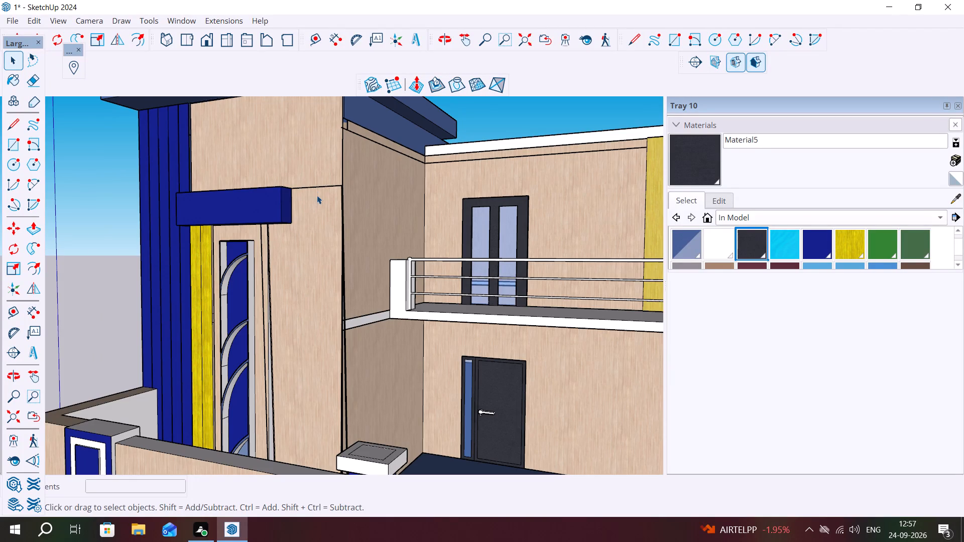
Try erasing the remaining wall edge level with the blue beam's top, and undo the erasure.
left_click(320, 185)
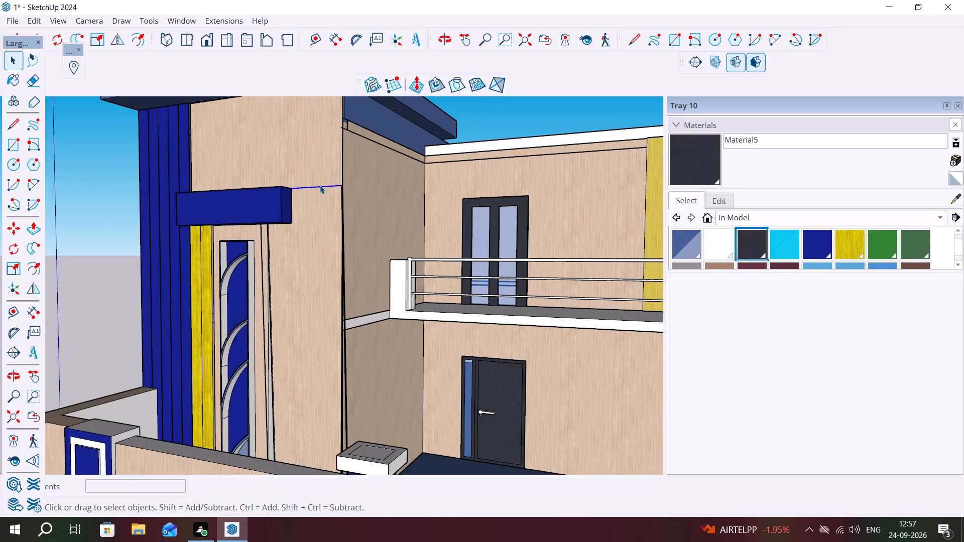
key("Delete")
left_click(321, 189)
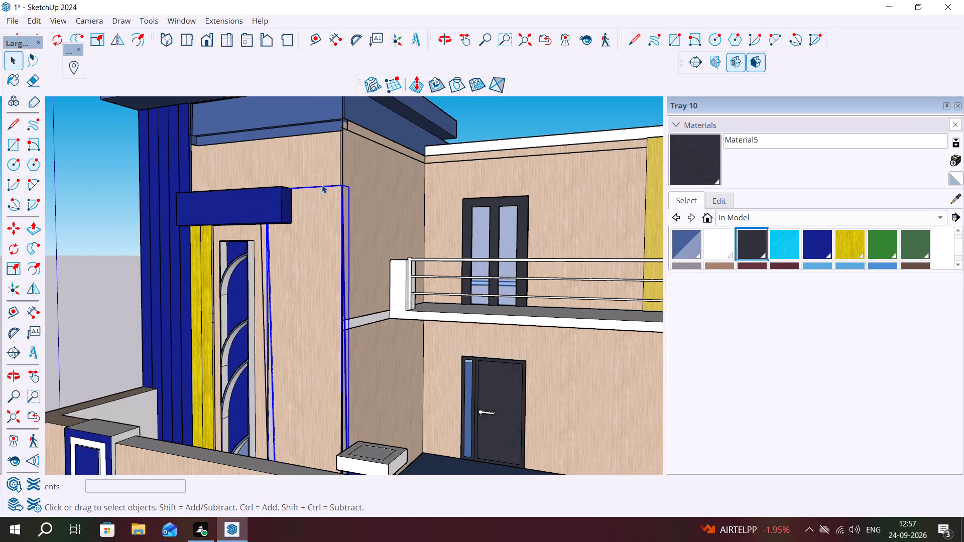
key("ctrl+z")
Examine the tower wall around the blue beam and the whole house front from several angles.
scroll(323, 183, "up", 1)
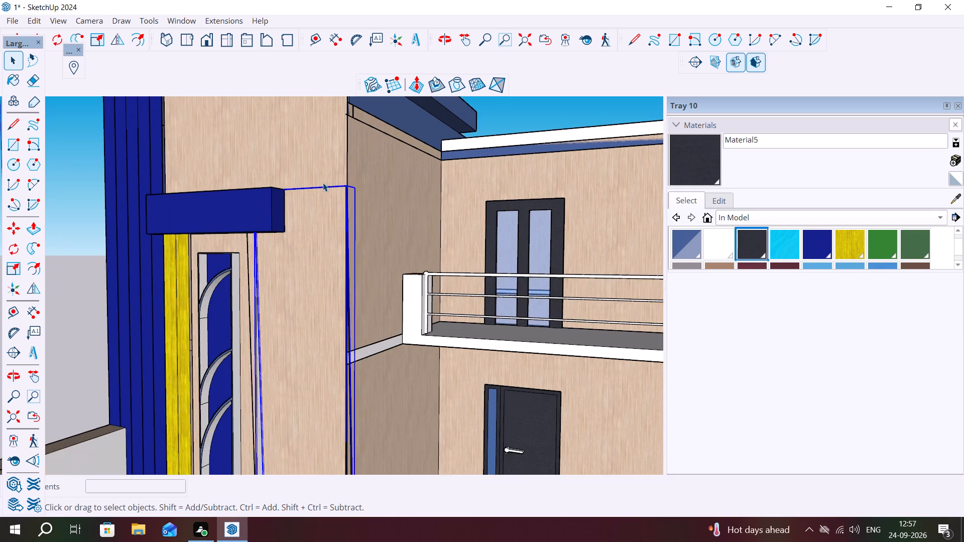
scroll(323, 183, "up", 3)
key("space")
scroll(334, 210, "down", 3)
left_click(387, 197)
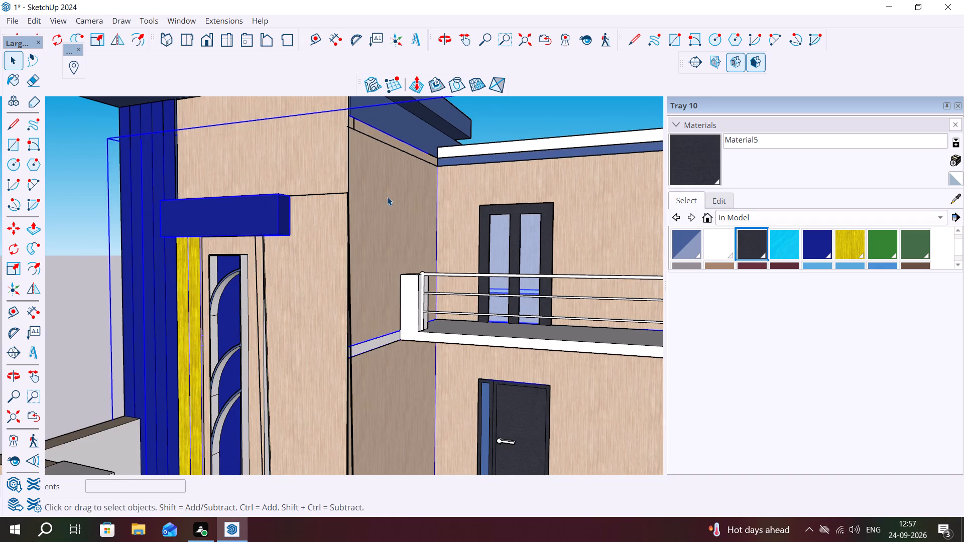
scroll(311, 195, "up", 6)
middle_click_drag(340, 188, 325, 265)
scroll(374, 270, "down", 11)
scroll(385, 229, "up", 1)
scroll(321, 254, "down", 2)
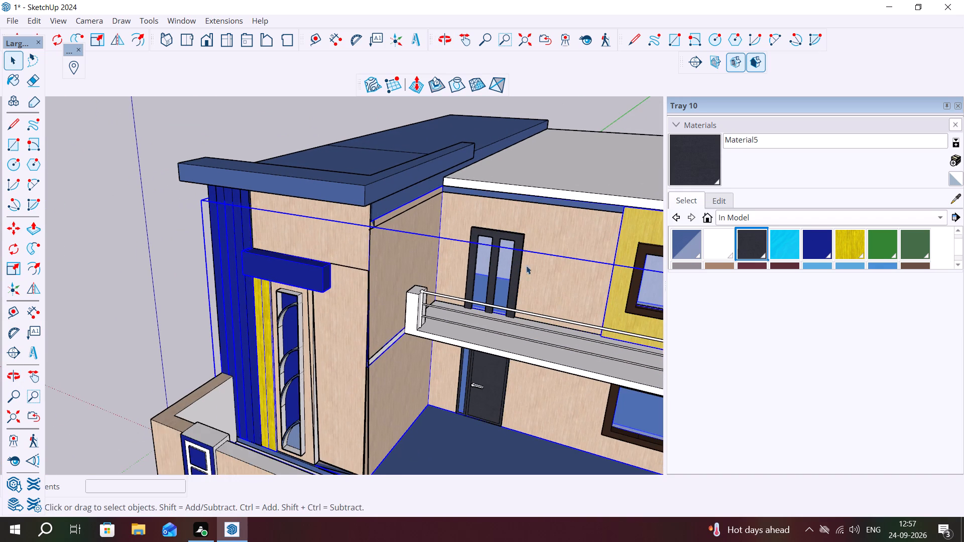
scroll(385, 249, "down", 1)
middle_click_drag(367, 251, 522, 245)
scroll(154, 250, "down", 6)
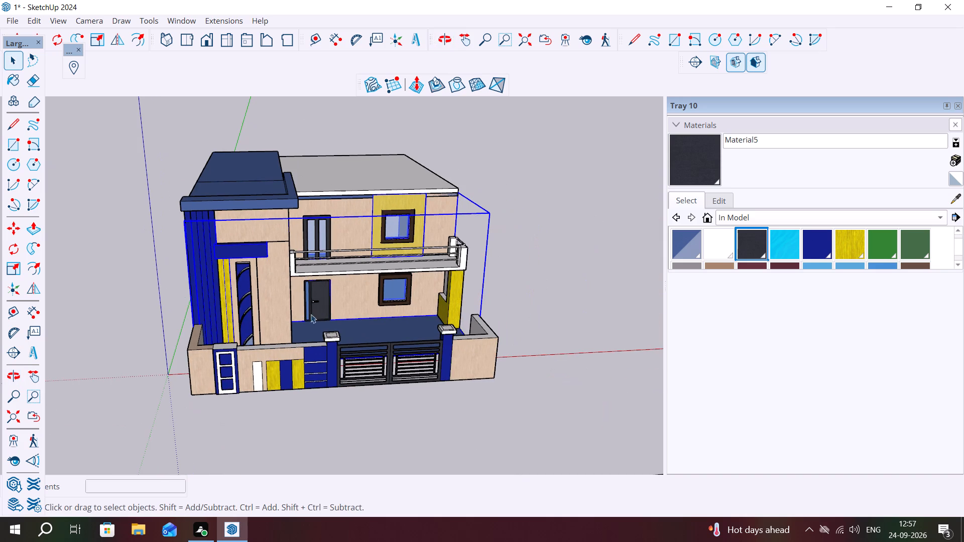
middle_click_drag(321, 330, 328, 271)
scroll(354, 371, "up", 2)
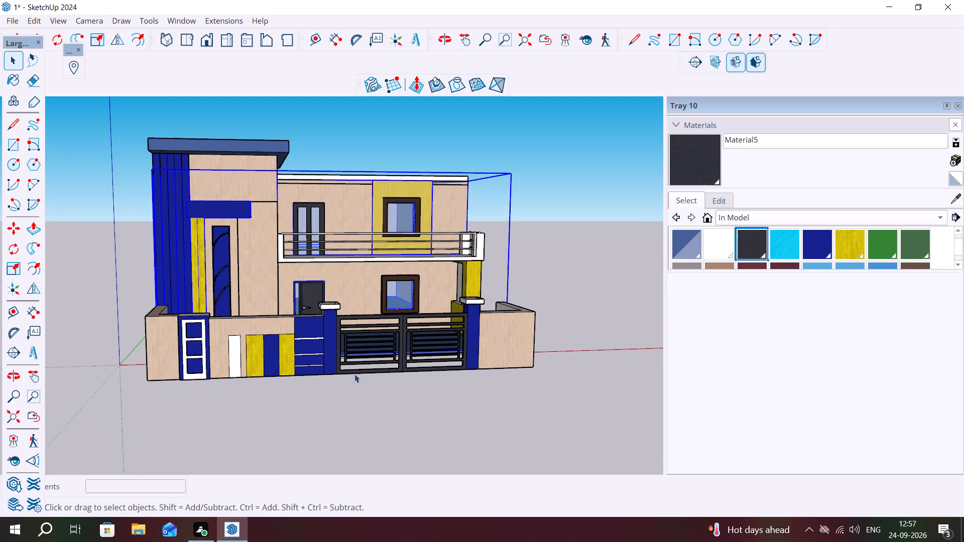
middle_click_drag(358, 376, 333, 382)
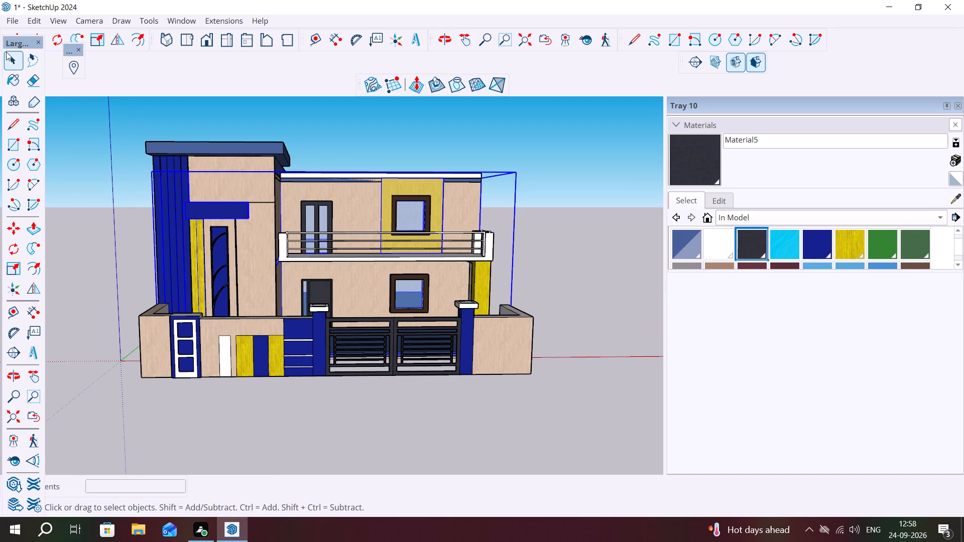
Save the model as 1 in the Documents folder, replacing the existing file.
left_click(7, 19)
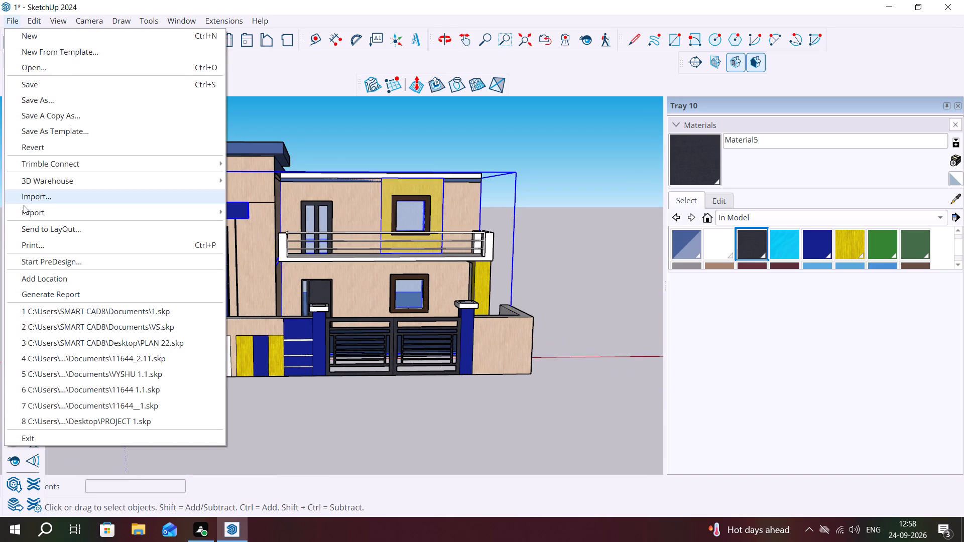
left_click(67, 99)
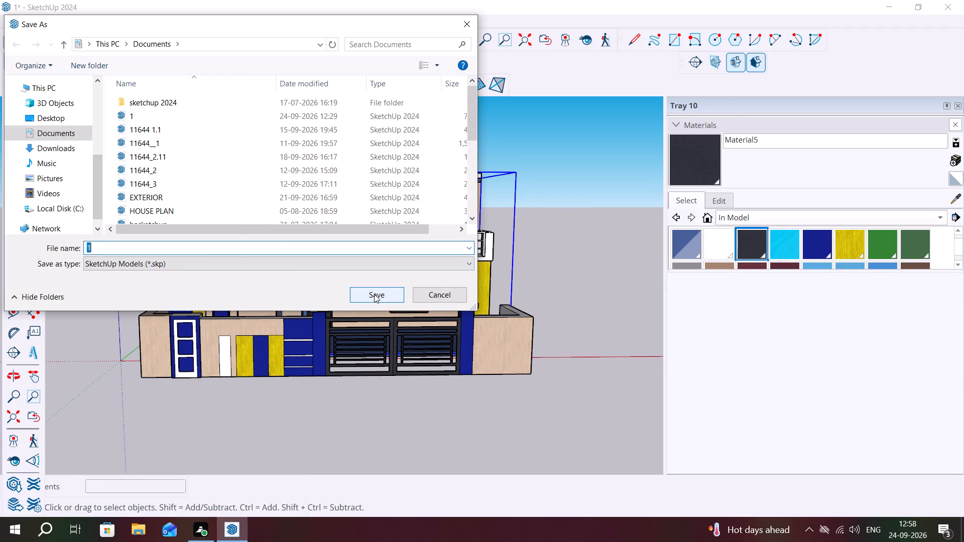
left_click(374, 294)
left_click(515, 264)
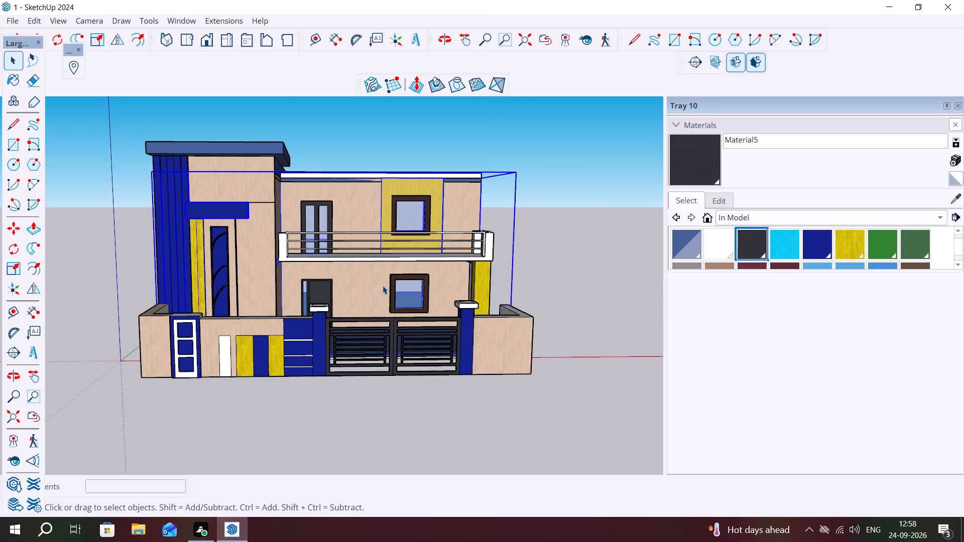
Export the current front view as a 2D graphic PDF named 1 in Documents.
left_click(14, 20)
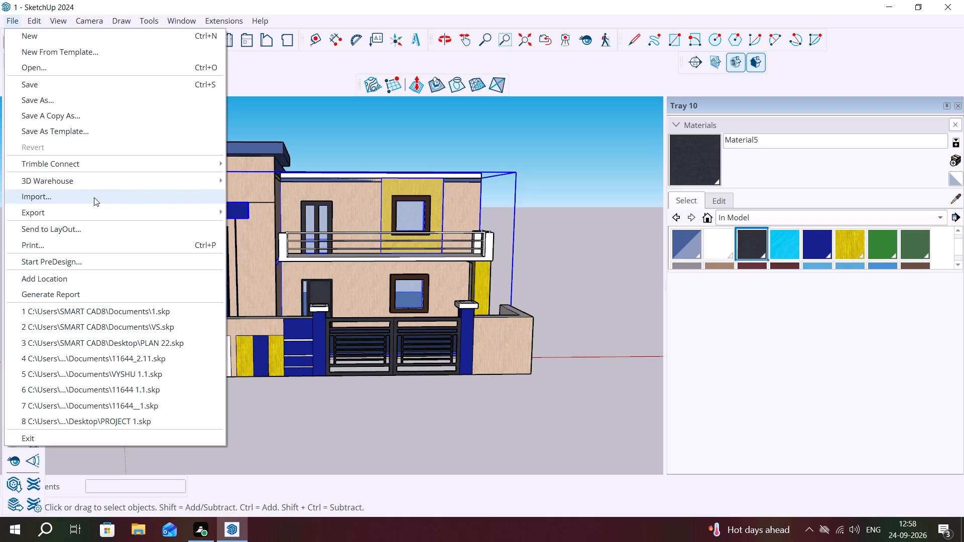
left_click(98, 211)
left_click(252, 234)
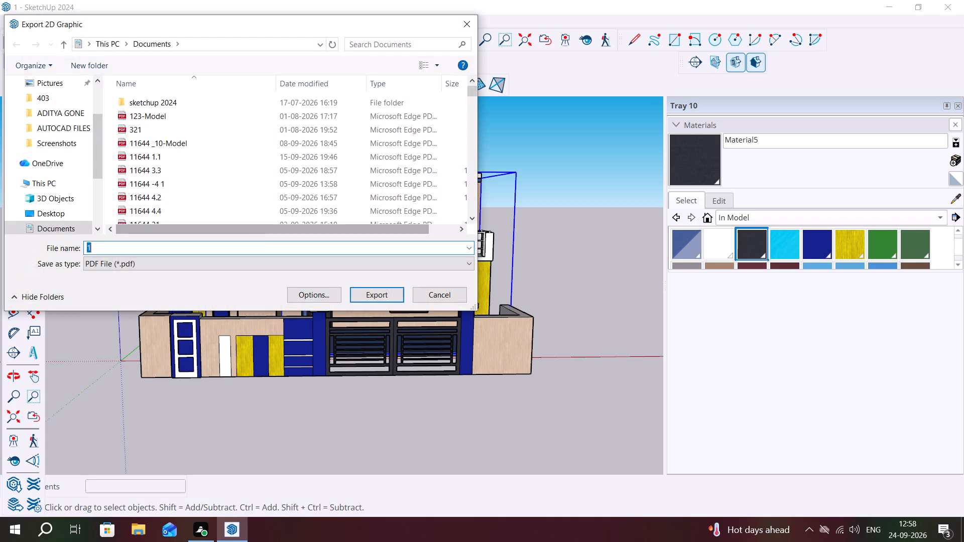
left_click(368, 295)
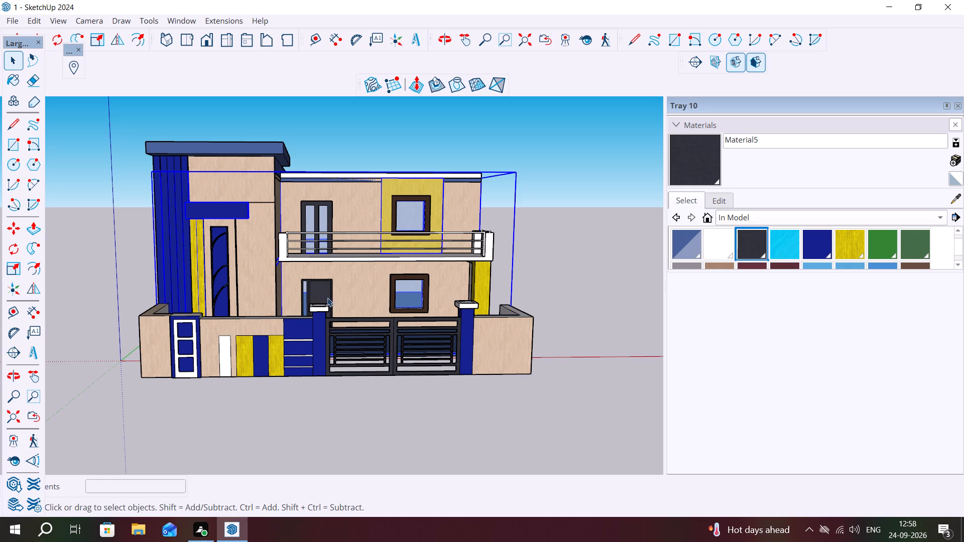
Delete the detached dark blue slab lying in front of the house and exit its group.
middle_click_drag(308, 304, 355, 379)
scroll(328, 359, "down", 2)
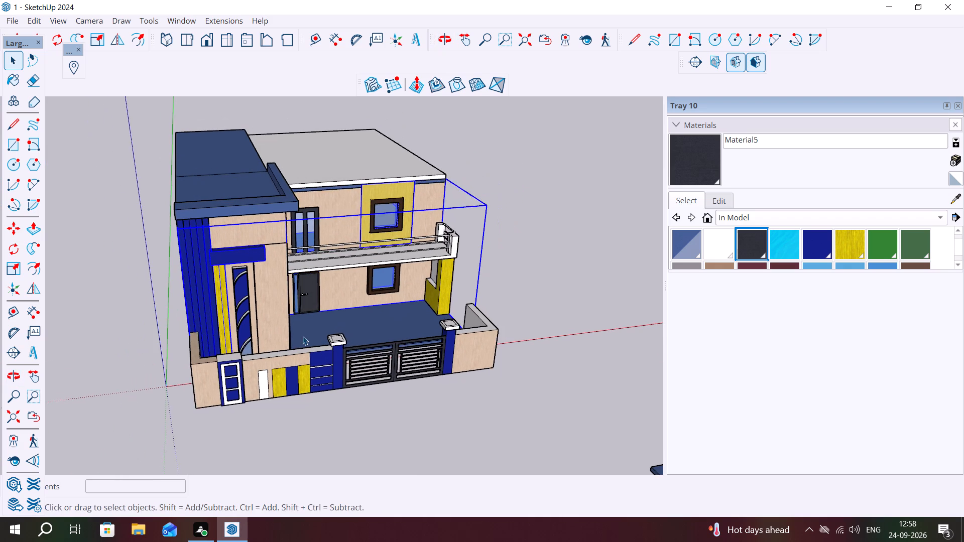
scroll(302, 336, "down", 1)
scroll(265, 322, "down", 2)
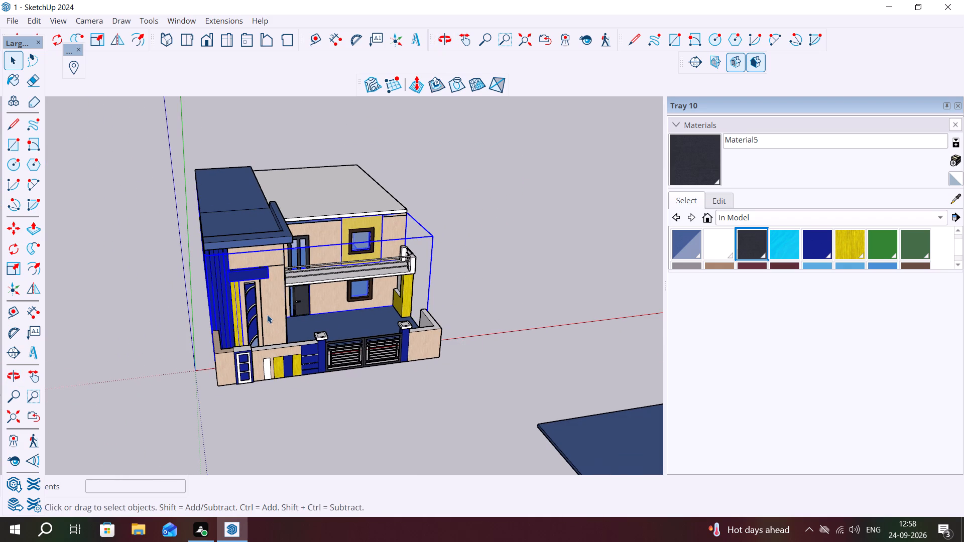
middle_click_drag(444, 320, 374, 246)
scroll(475, 338, "up", 2)
scroll(269, 292, "down", 3)
scroll(200, 266, "down", 3)
scroll(402, 353, "down", 2)
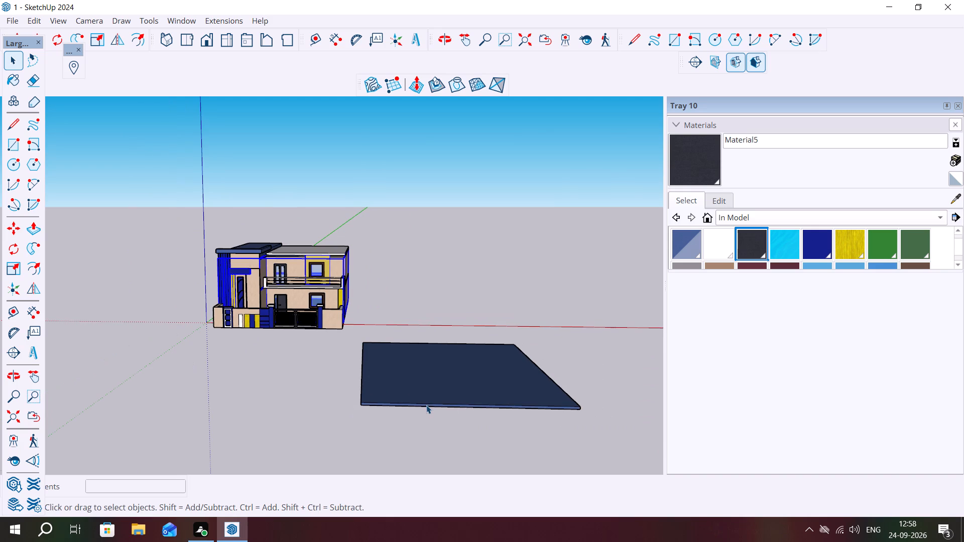
double_click(426, 405)
left_click(426, 405)
left_click(426, 405)
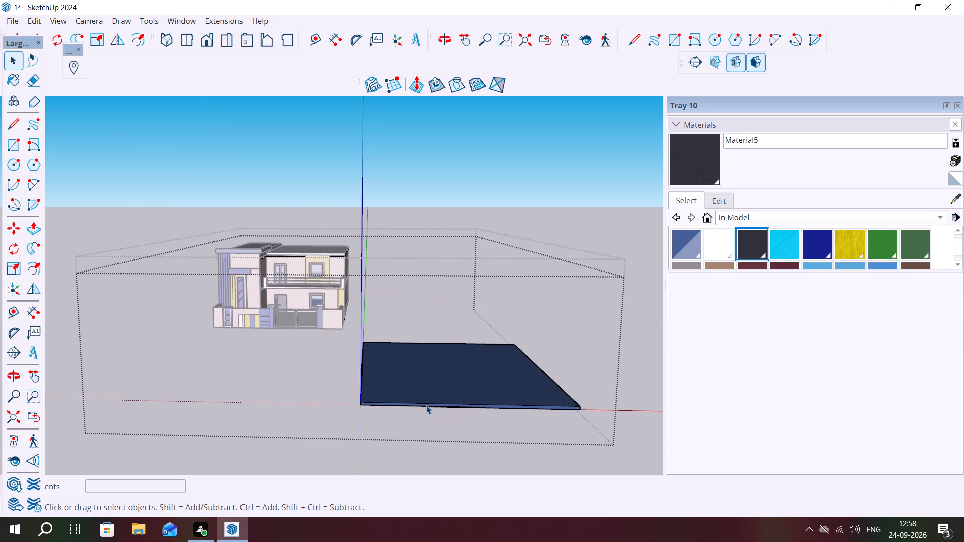
left_click(426, 405)
triple_click(426, 405)
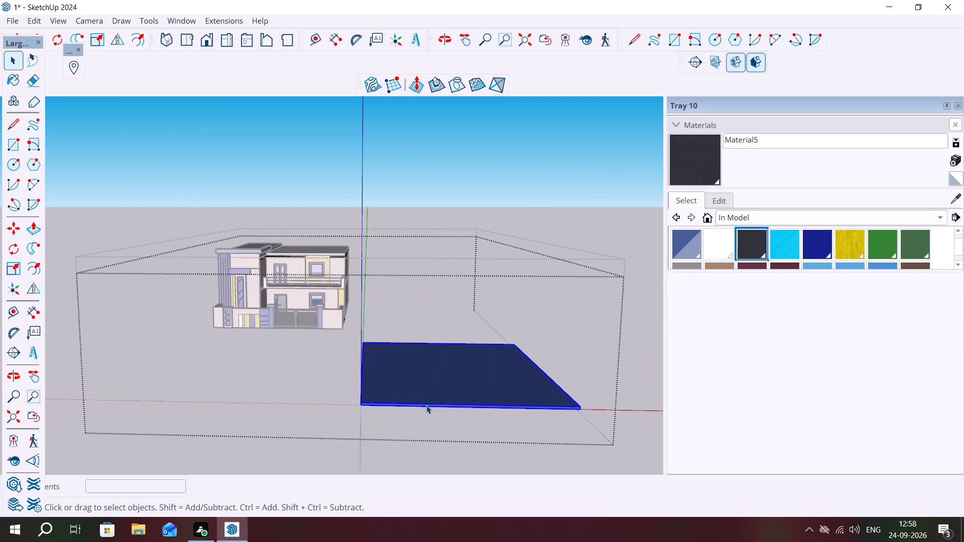
key("Delete")
scroll(426, 401, "down", 3)
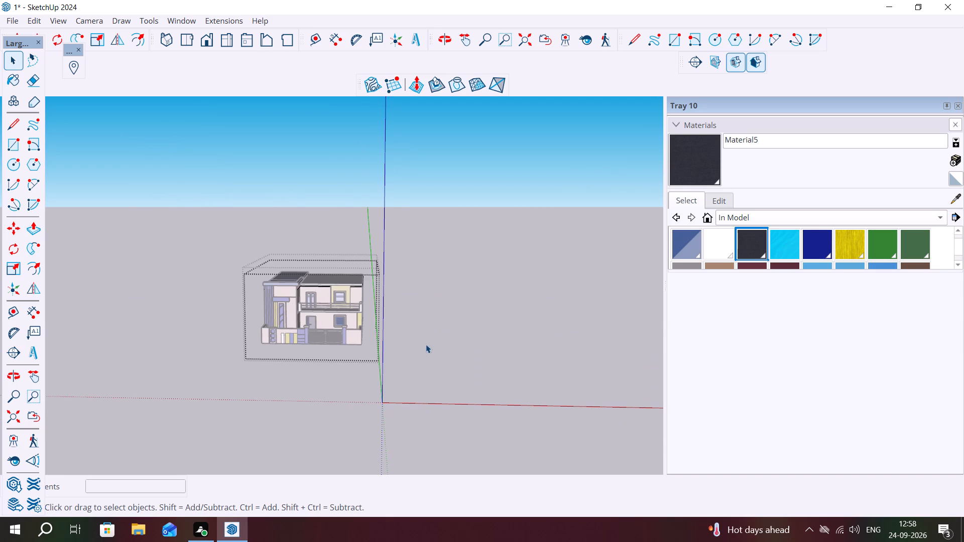
left_click(421, 340)
scroll(314, 343, "up", 4)
middle_click_drag(294, 347, 284, 341)
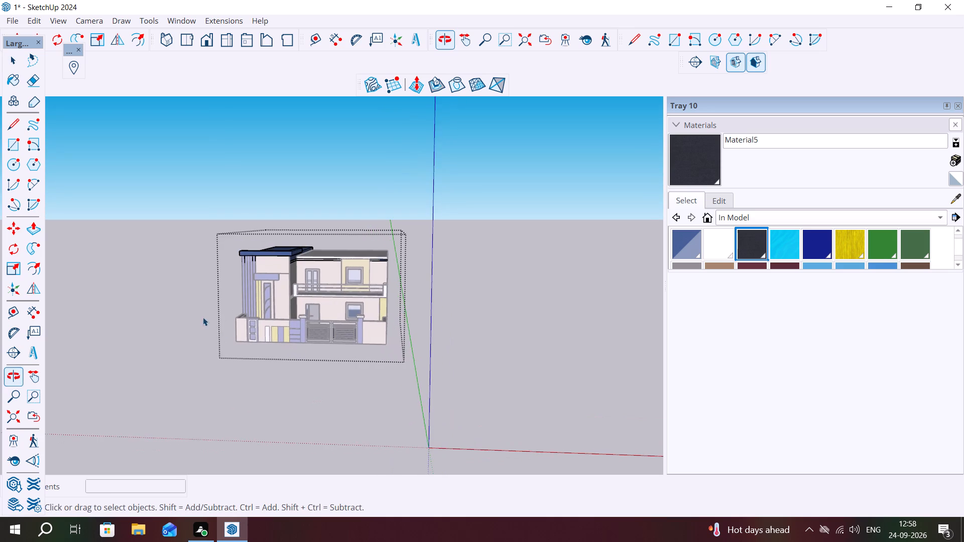
left_click(203, 317)
Draw a narrow upright rectangle about 3 7/8" by 1' 2 1/2" across the front fascia of the tower's roof slab.
scroll(268, 261, "up", 8)
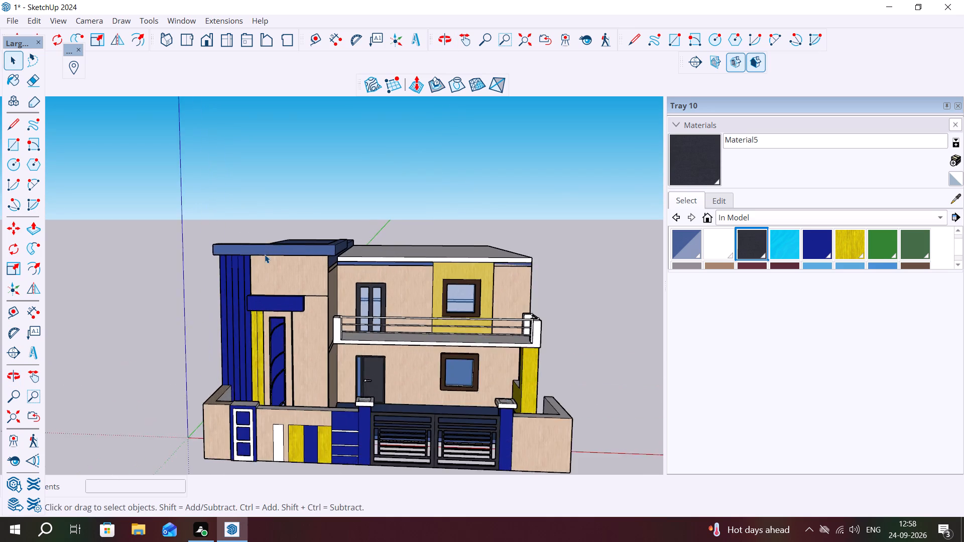
scroll(265, 254, "up", 1)
middle_click_drag(321, 257, 341, 260)
scroll(289, 246, "up", 8)
middle_click_drag(250, 232, 280, 201)
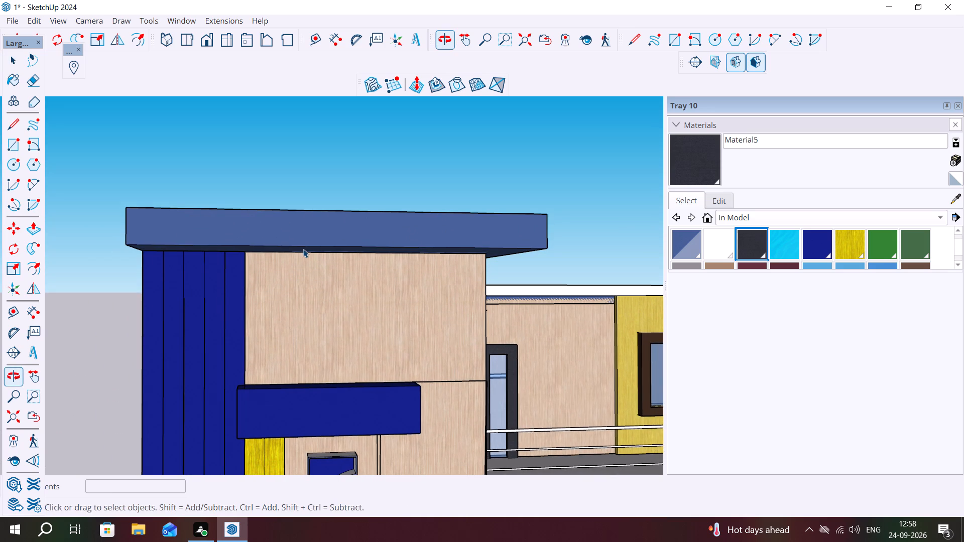
key("r")
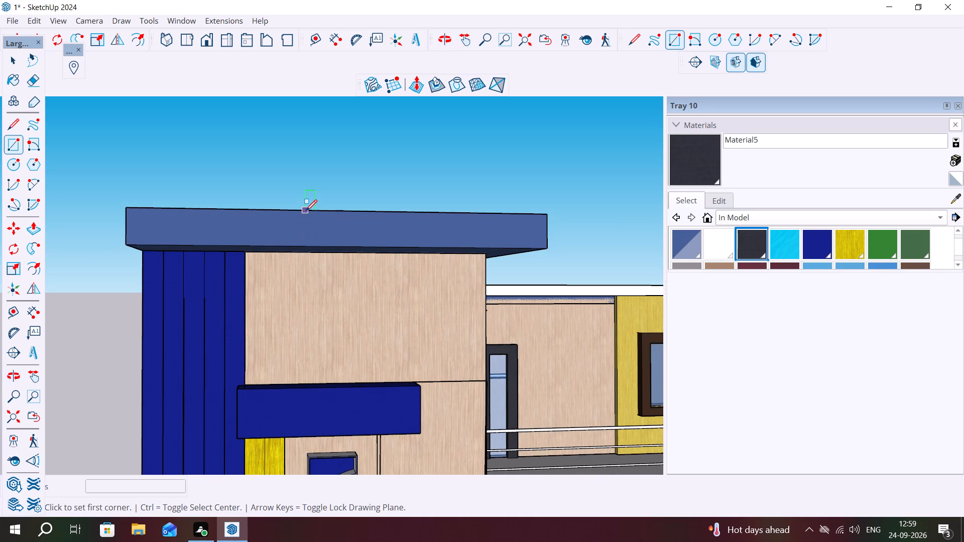
left_click(306, 211)
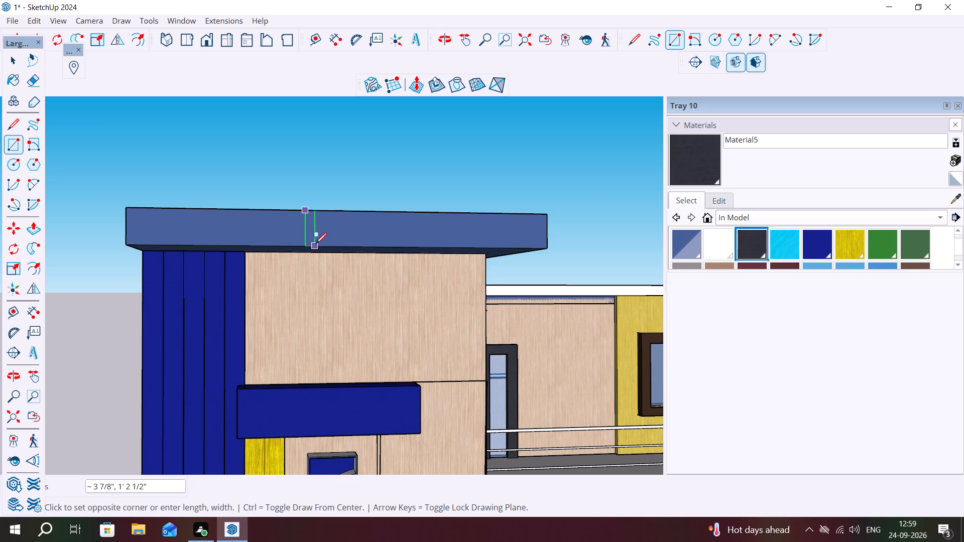
left_click(315, 246)
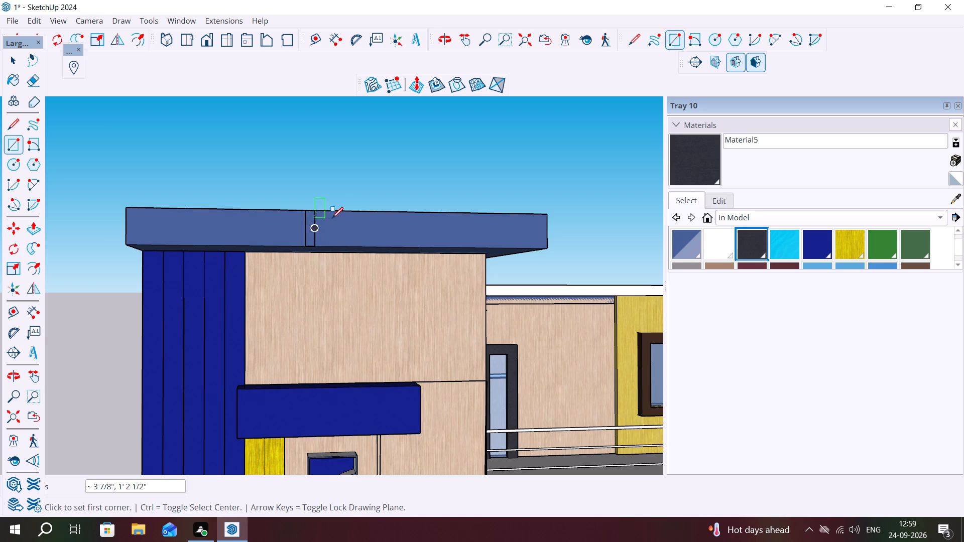
key("space")
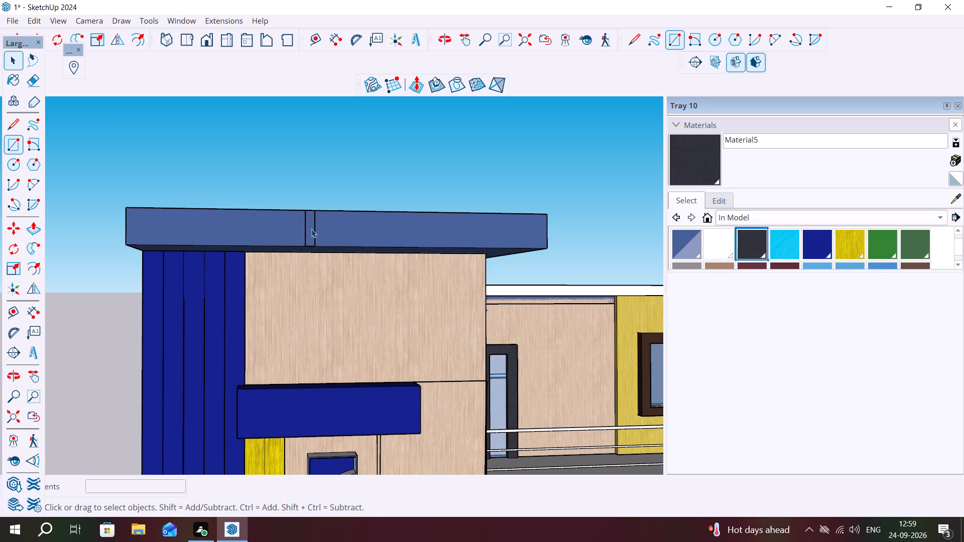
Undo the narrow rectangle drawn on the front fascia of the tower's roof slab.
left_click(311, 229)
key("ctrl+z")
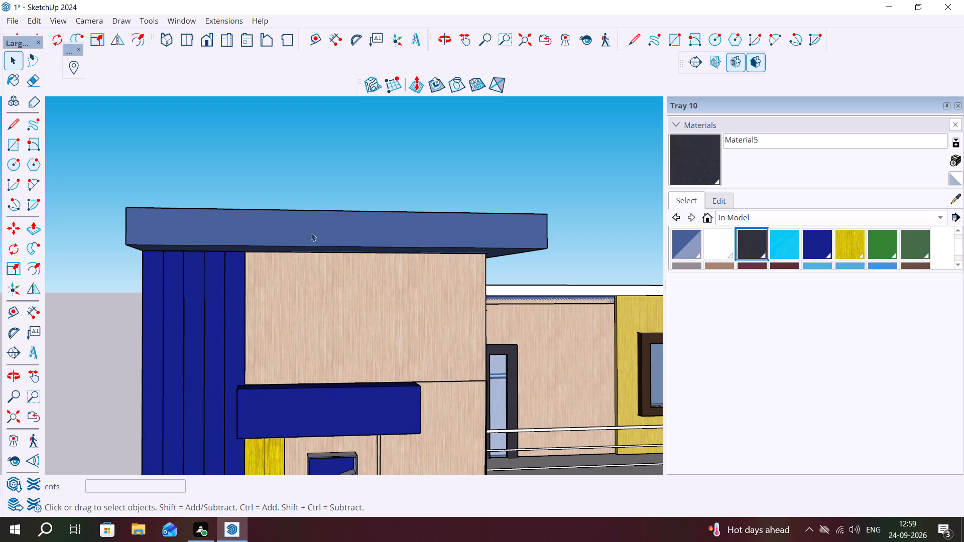
Draw a flat rectangle about 18' 3 1/2" by 29' 7 3/16" on the ground beside the house, starting on the red axis.
scroll(327, 252, "down", 6)
scroll(519, 273, "down", 3)
scroll(190, 241, "down", 8)
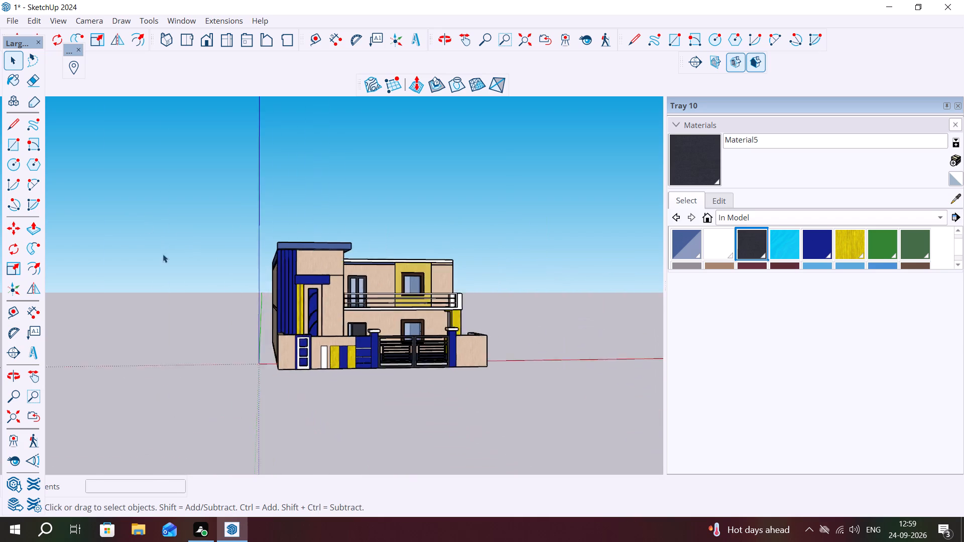
scroll(163, 254, "down", 1)
middle_click_drag(501, 287, 483, 309)
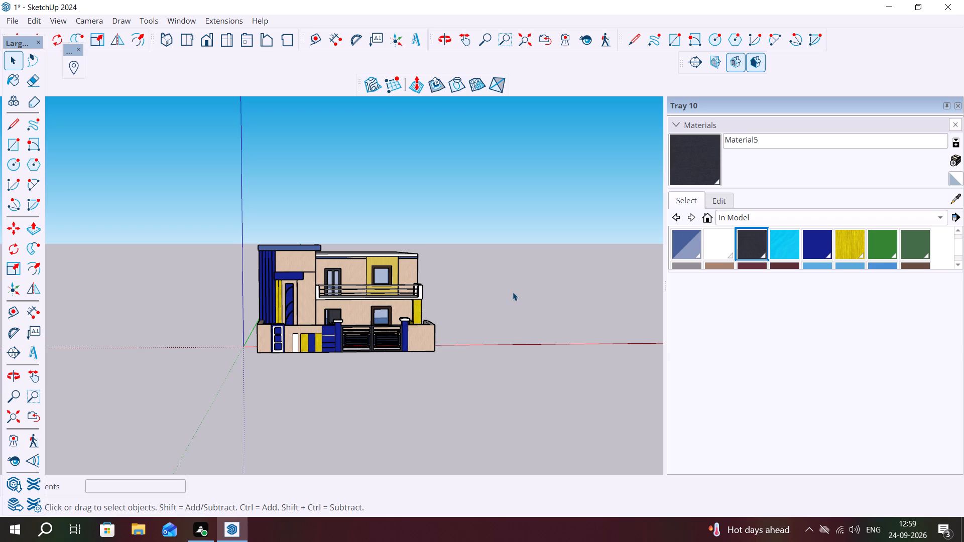
left_click(14, 142)
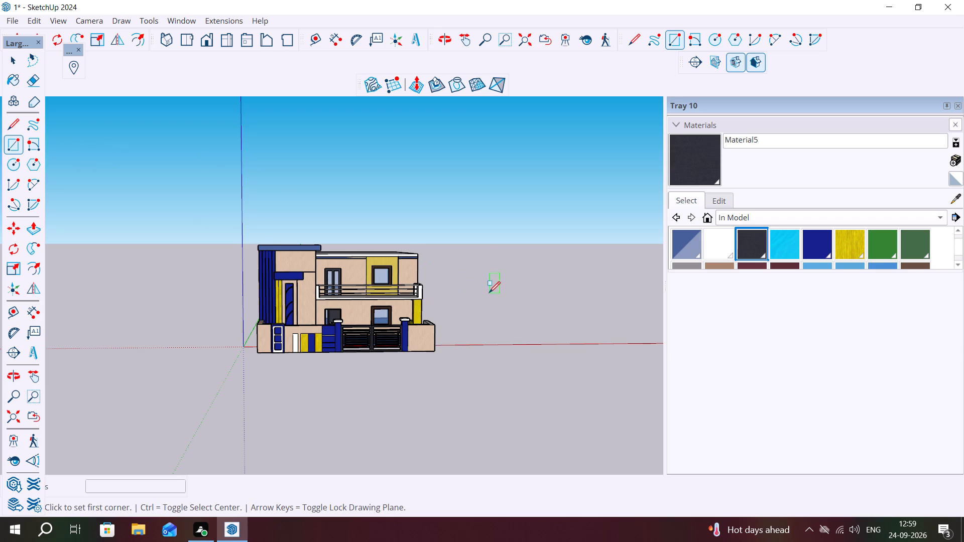
scroll(489, 292, "down", 3)
scroll(466, 320, "up", 7)
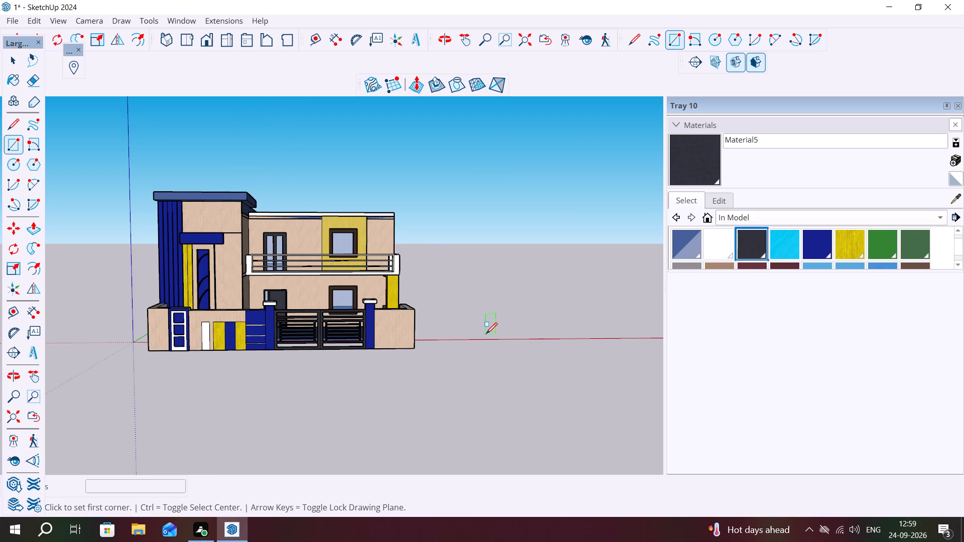
left_click(495, 339)
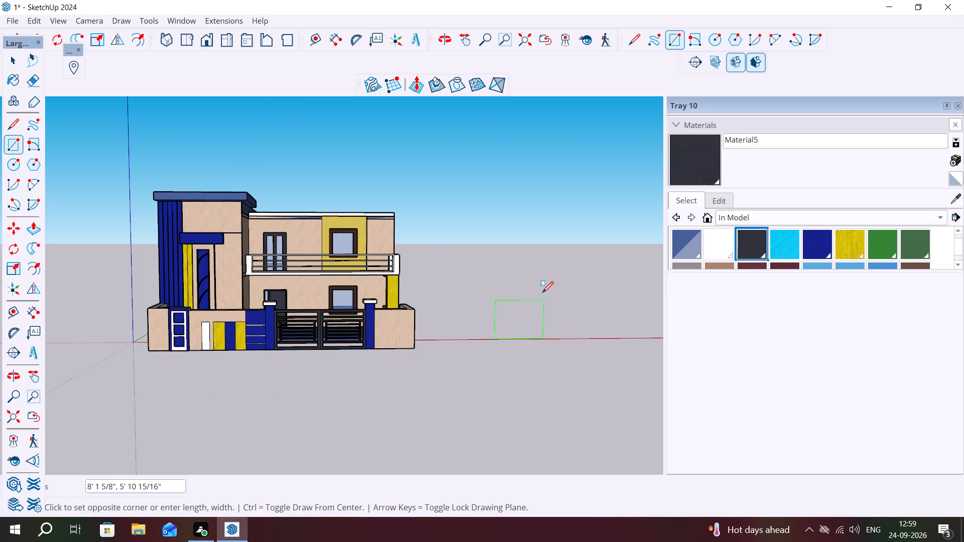
middle_click_drag(541, 289, 571, 406)
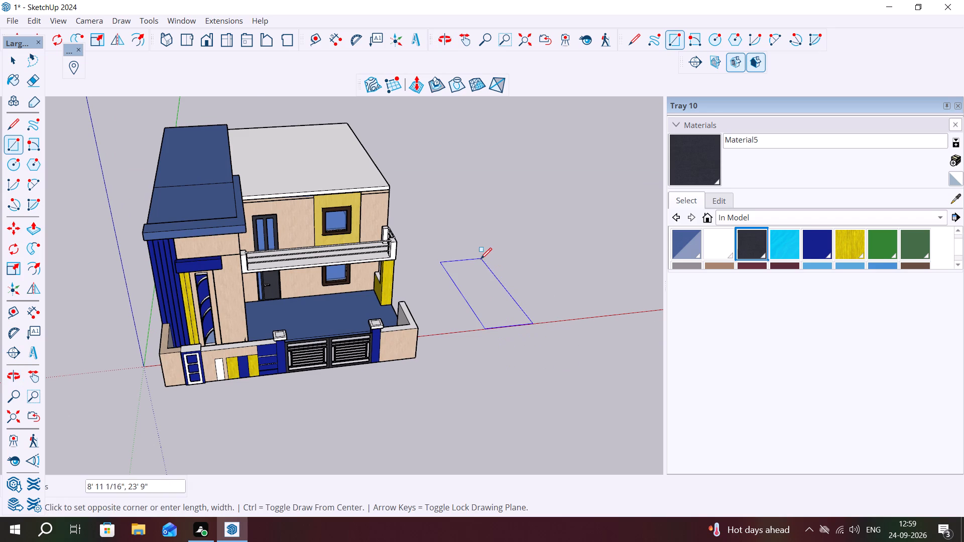
left_click(512, 242)
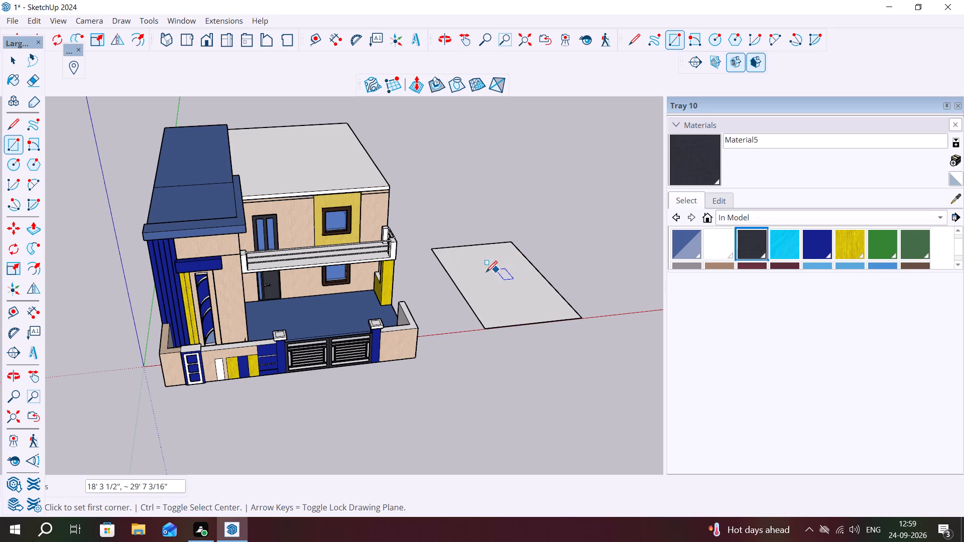
Make the ground rectangle's face and its edges into a group and select it.
key("space")
double_click(486, 282)
right_click(486, 284)
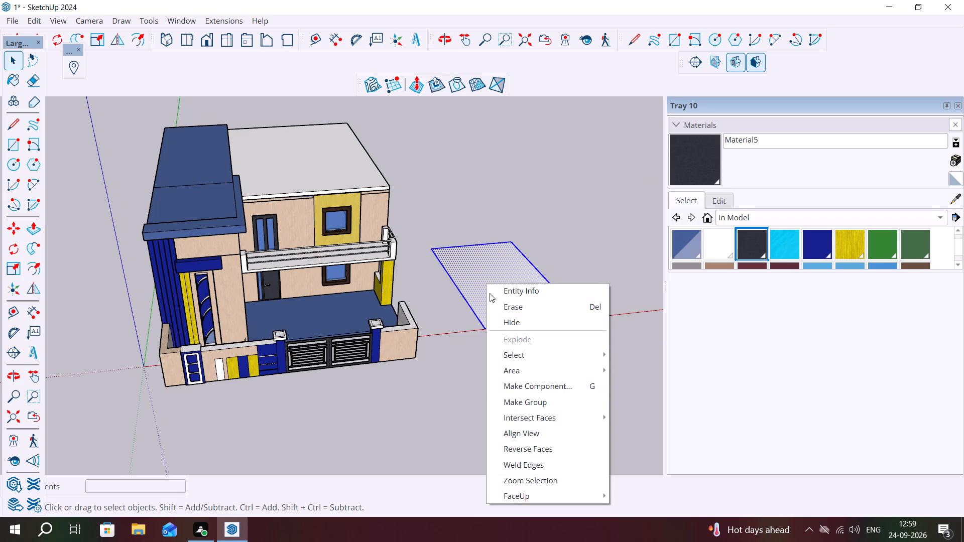
left_click(519, 405)
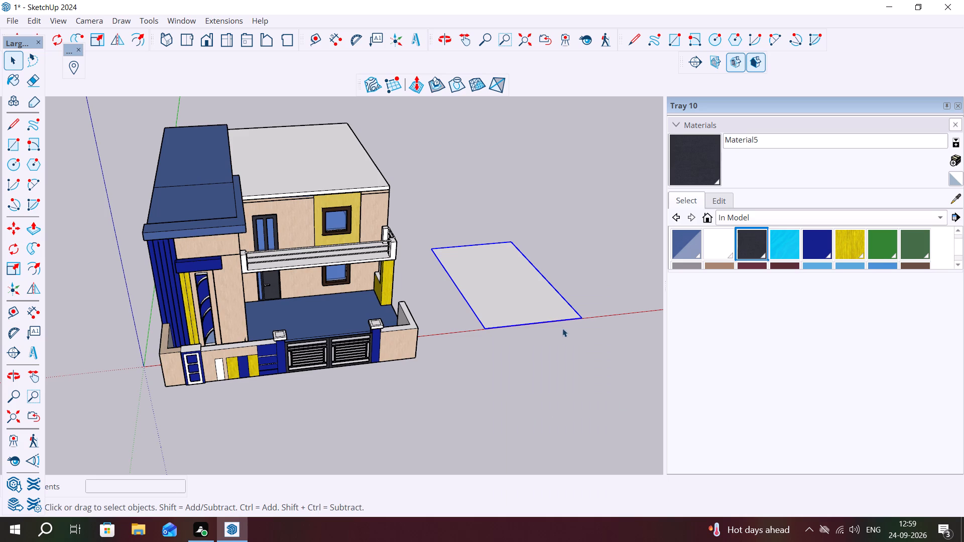
left_click(534, 314)
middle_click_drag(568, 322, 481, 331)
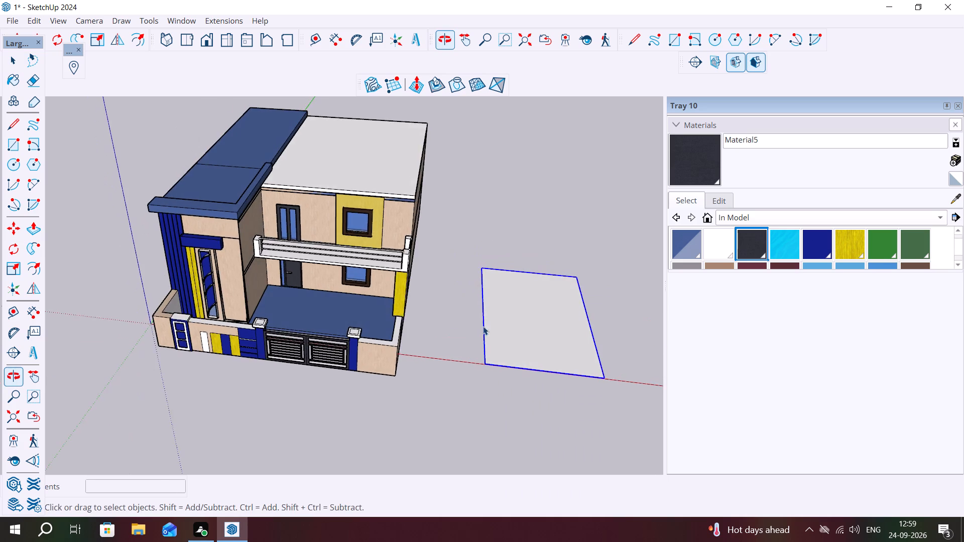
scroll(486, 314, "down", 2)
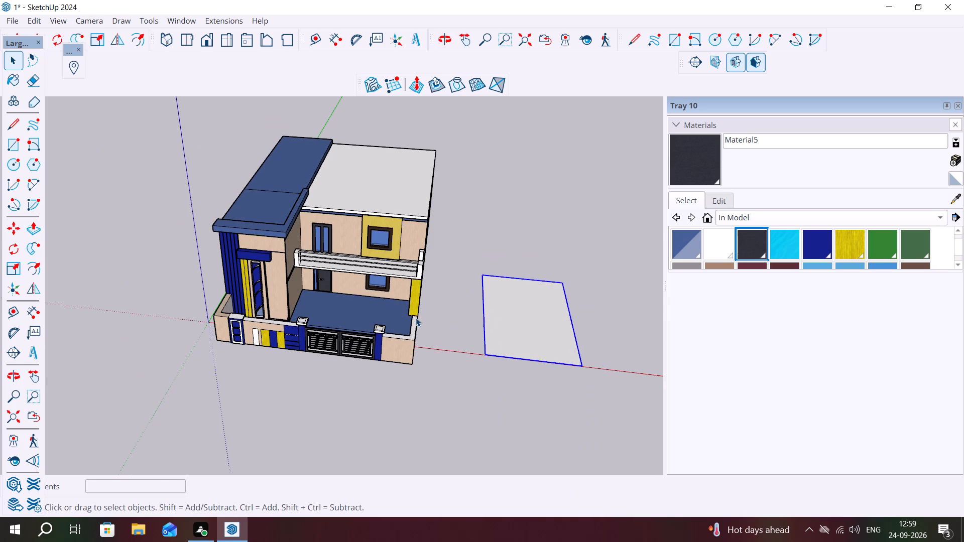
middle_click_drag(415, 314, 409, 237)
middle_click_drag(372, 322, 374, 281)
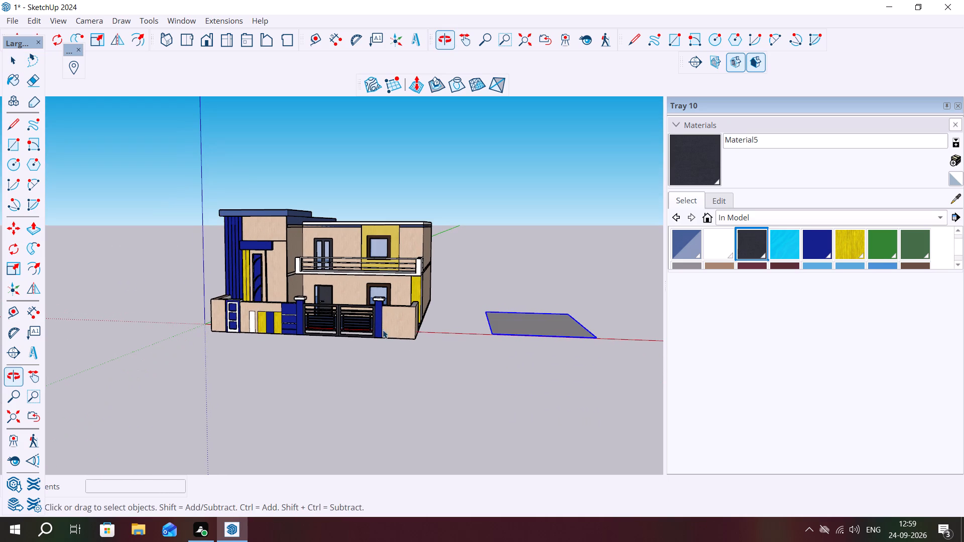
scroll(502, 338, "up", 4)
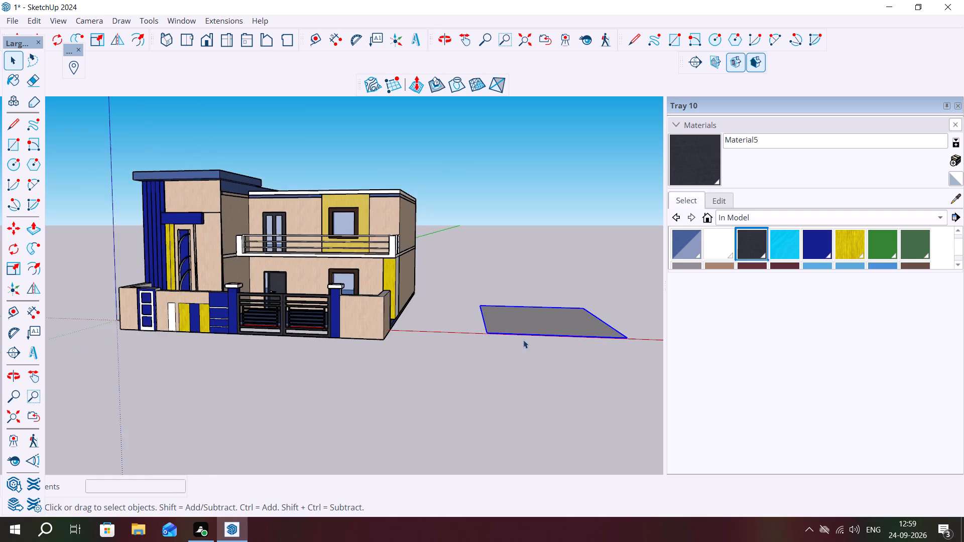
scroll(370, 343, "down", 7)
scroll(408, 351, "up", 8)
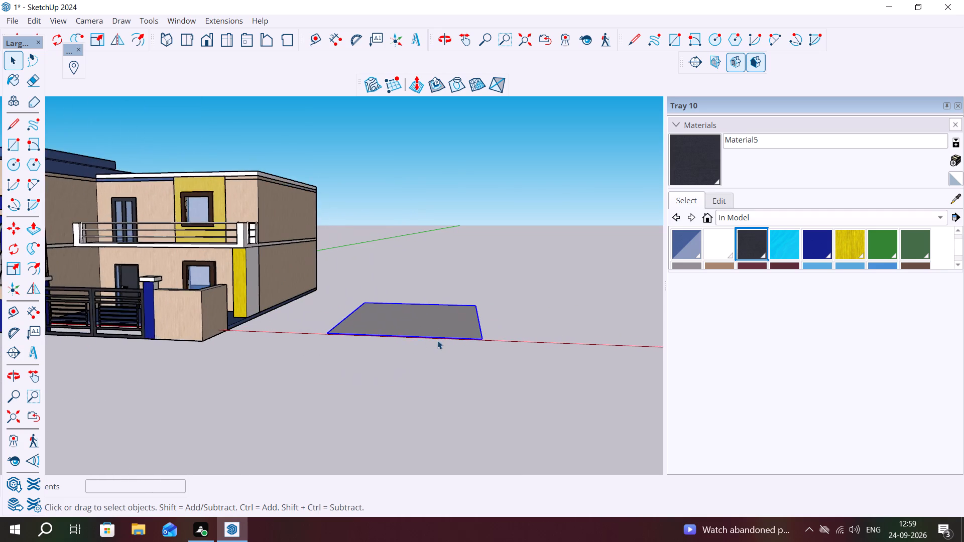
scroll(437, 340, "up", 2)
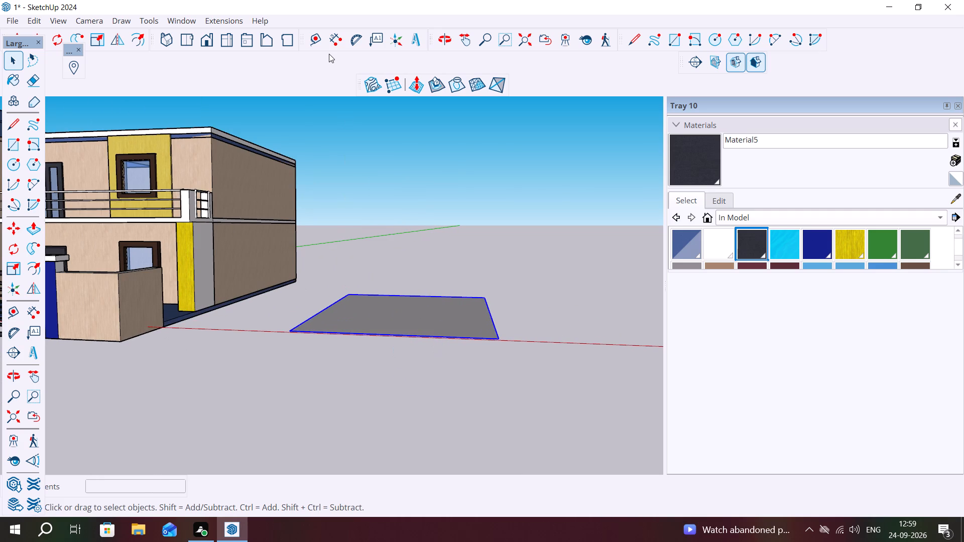
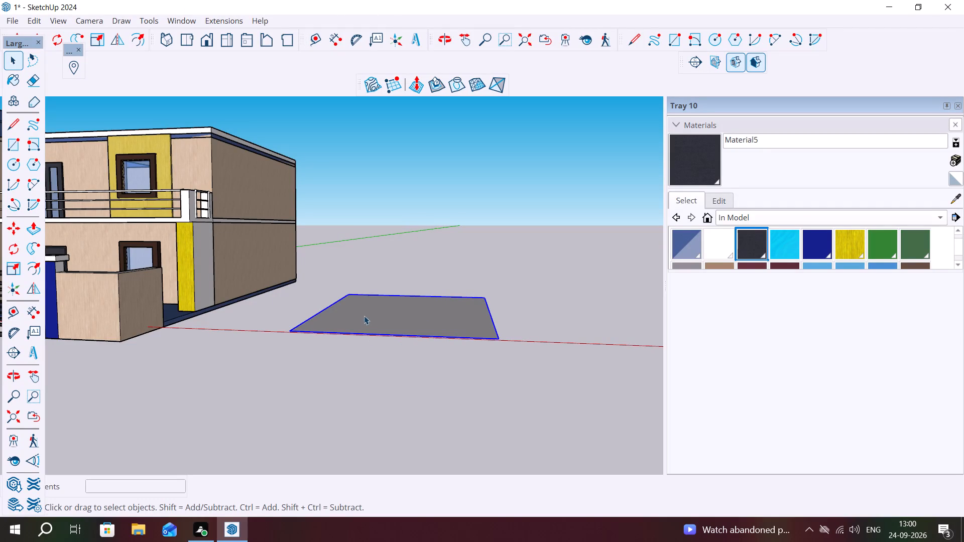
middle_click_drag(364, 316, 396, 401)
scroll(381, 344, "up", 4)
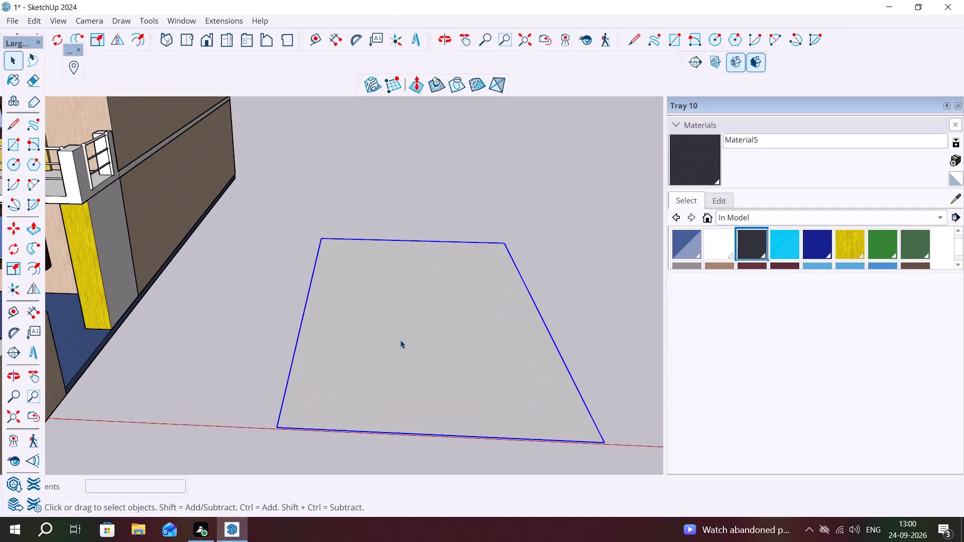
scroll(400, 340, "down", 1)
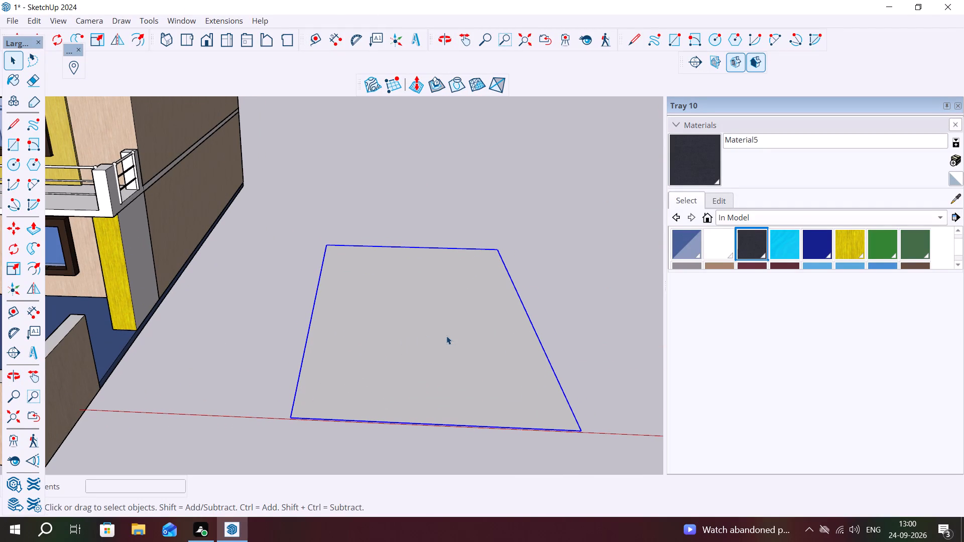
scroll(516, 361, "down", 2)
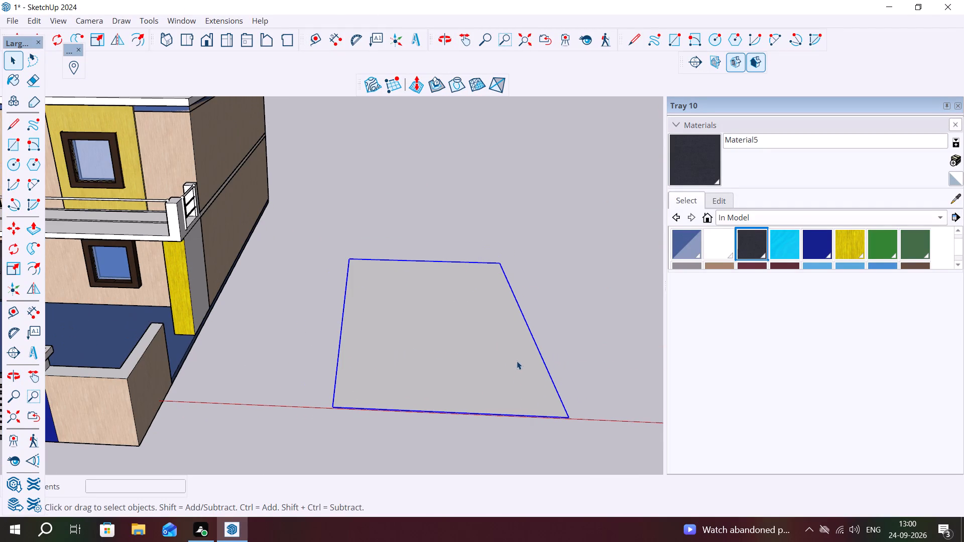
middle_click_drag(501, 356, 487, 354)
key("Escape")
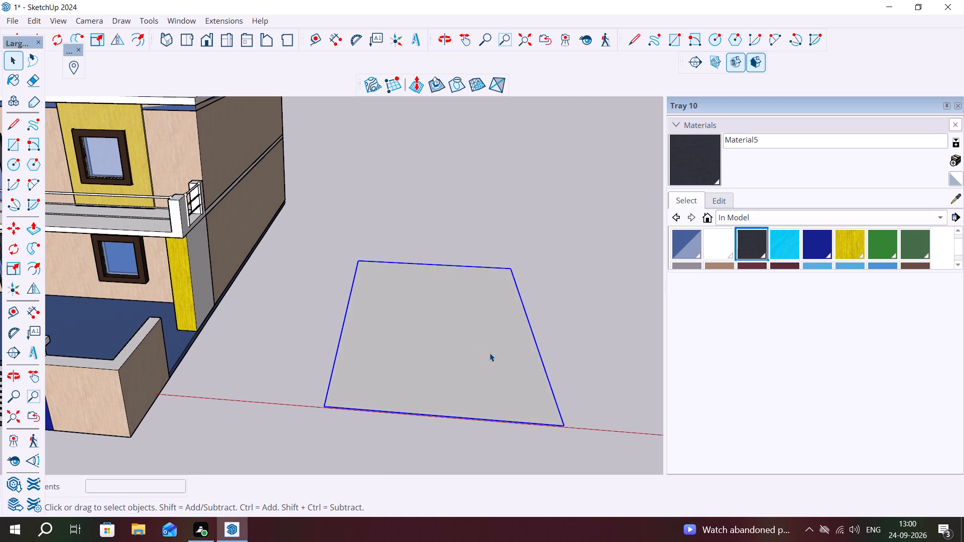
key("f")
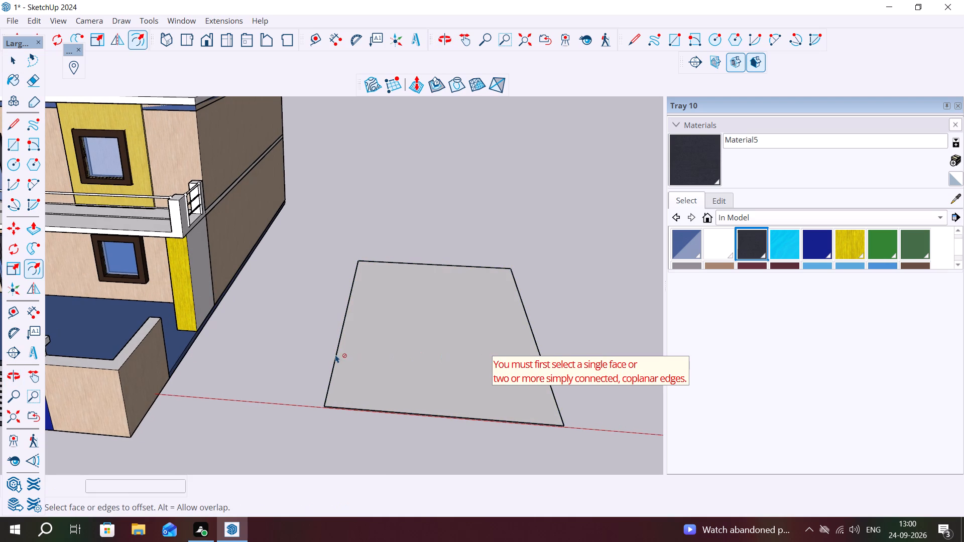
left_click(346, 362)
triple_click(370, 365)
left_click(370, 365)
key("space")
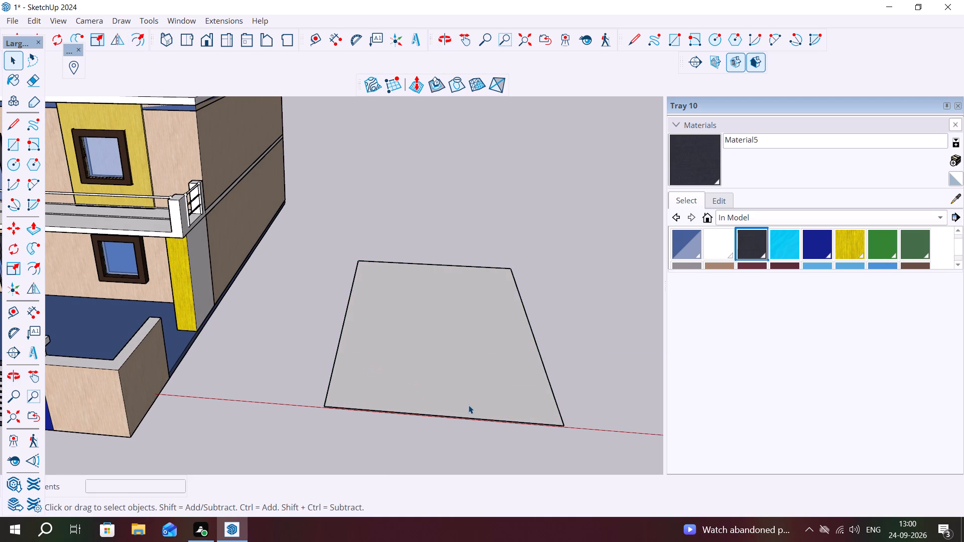
Inside the ground rectangle's group beside the house, offset the face inward by 9".
double_click(472, 400)
left_click(472, 398)
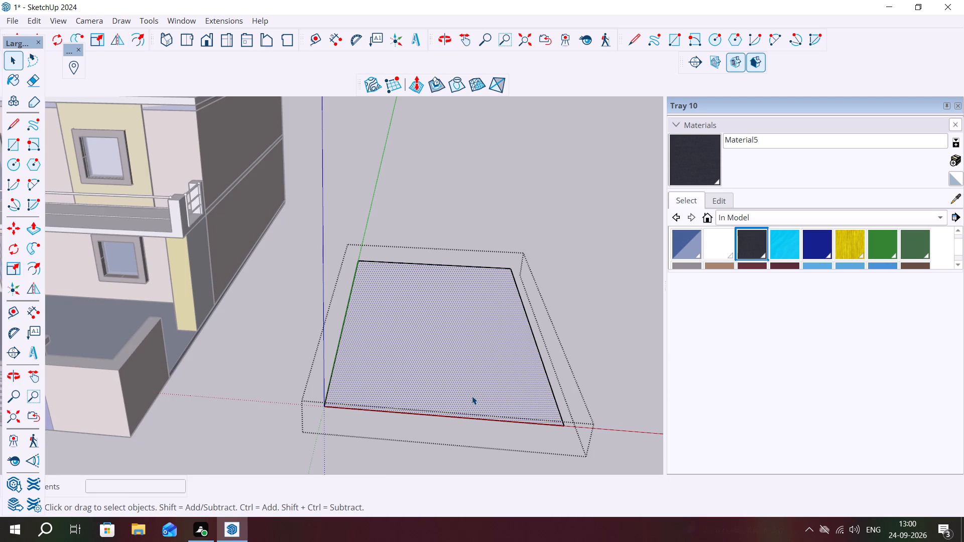
key("f")
left_click(343, 368)
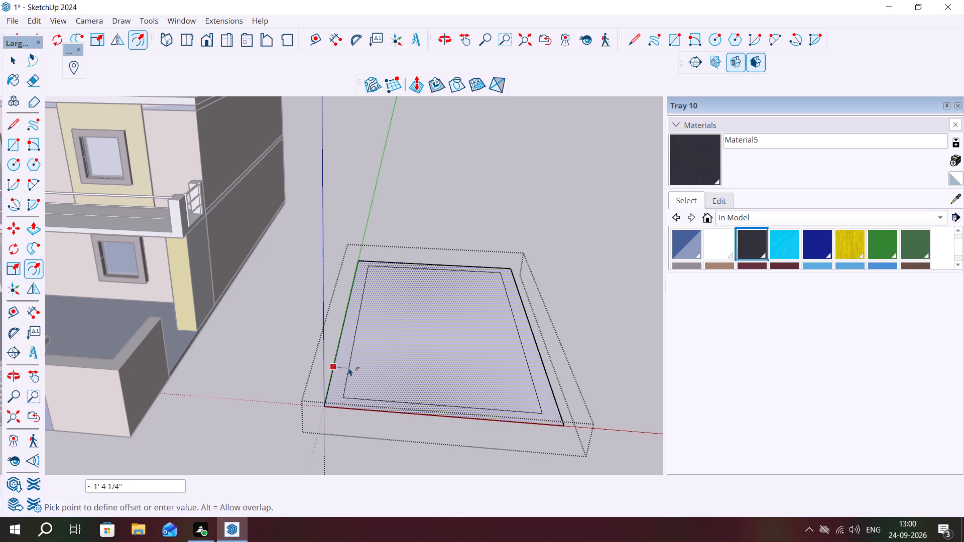
type("9\"")
key("Return")
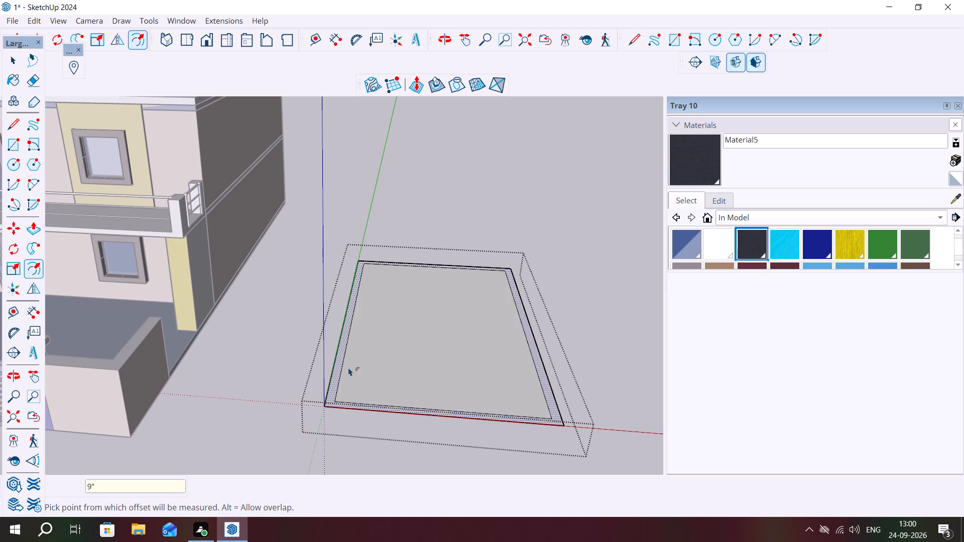
key("Escape")
Push/Pull the border strip around the rectangle up 10' to form walls, and leave the group.
key("space")
left_click(331, 390)
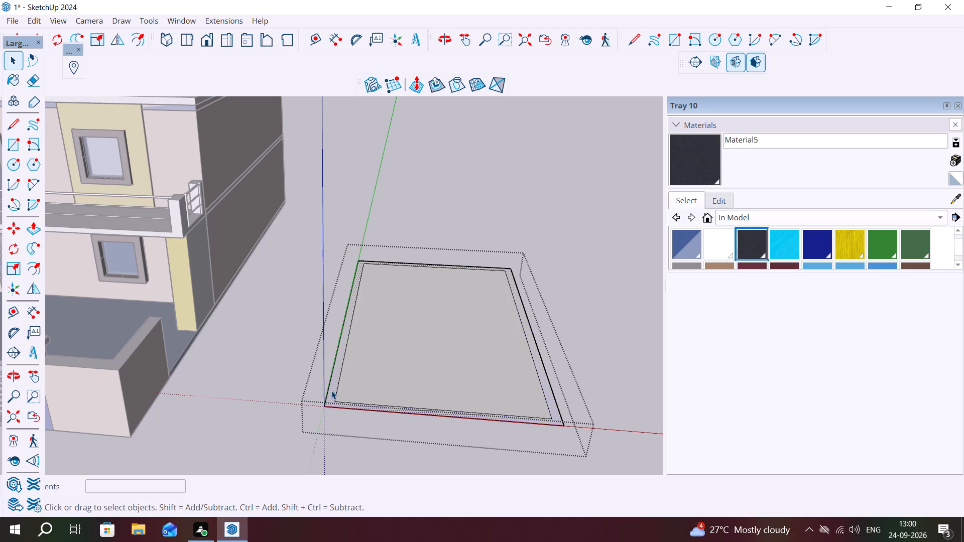
key("p")
left_click(329, 391)
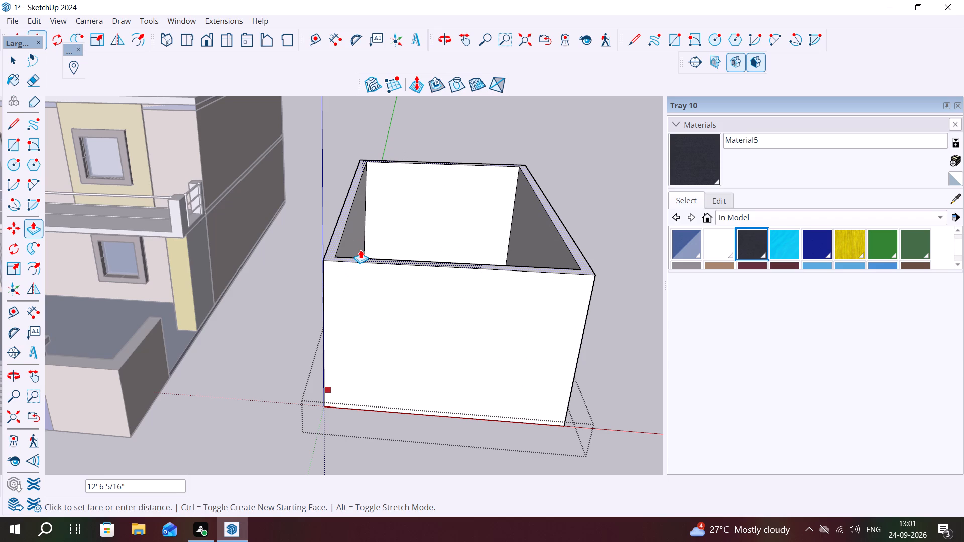
key("2")
key("BackSpace")
type("10'")
key("Return")
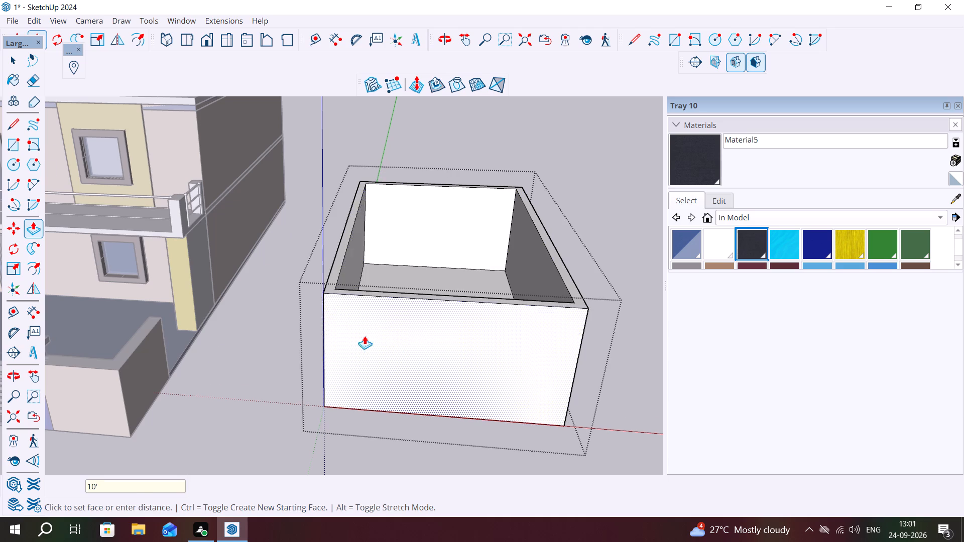
scroll(367, 340, "down", 8)
key("space")
left_click(596, 360)
Examine the new walled box beside the house from several angles and distances.
scroll(416, 383, "down", 2)
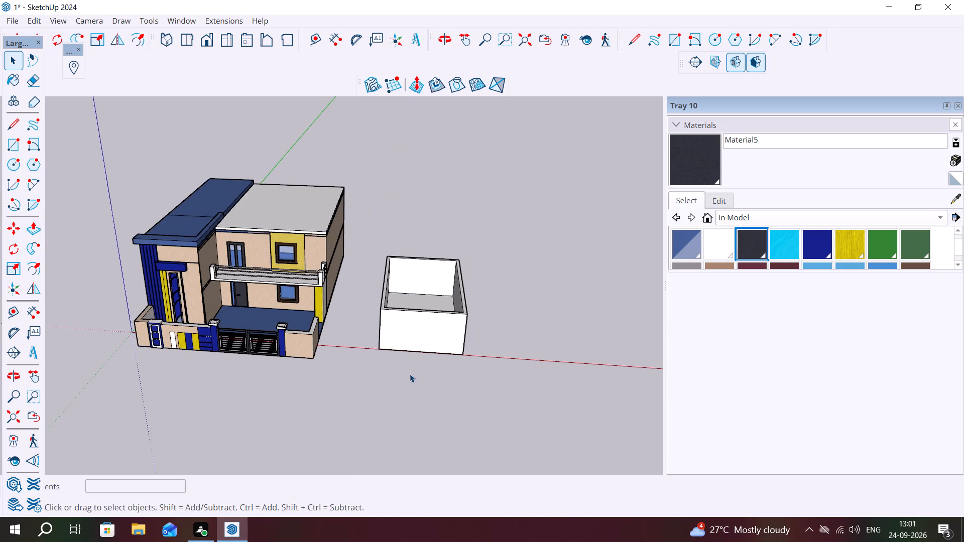
middle_click_drag(407, 368, 383, 251)
scroll(393, 294, "up", 9)
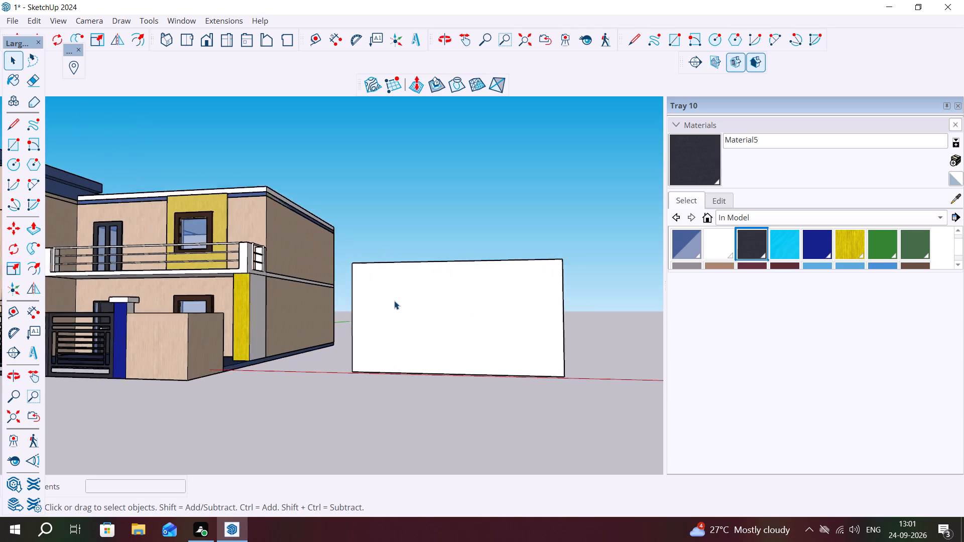
middle_click_drag(403, 306, 462, 343)
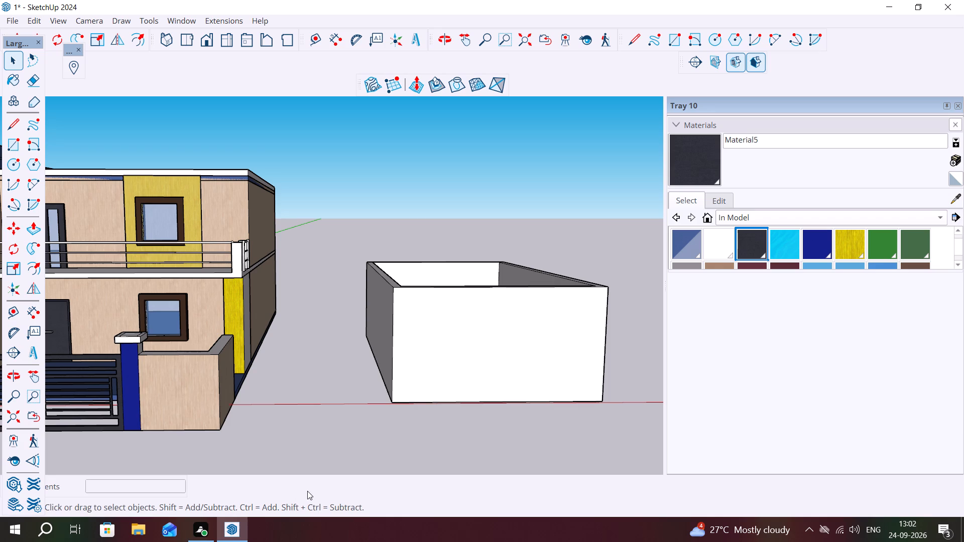
middle_click_drag(399, 394, 338, 445)
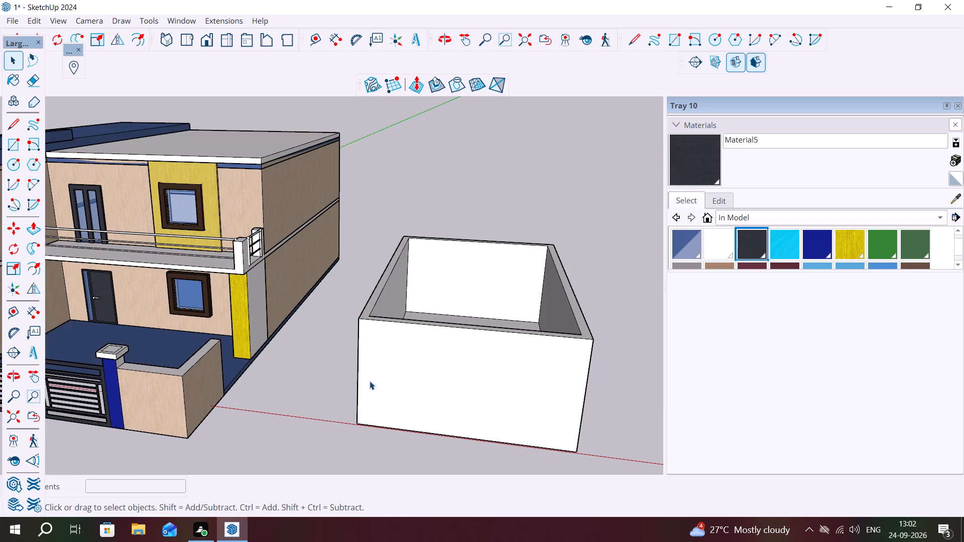
scroll(388, 401, "down", 1)
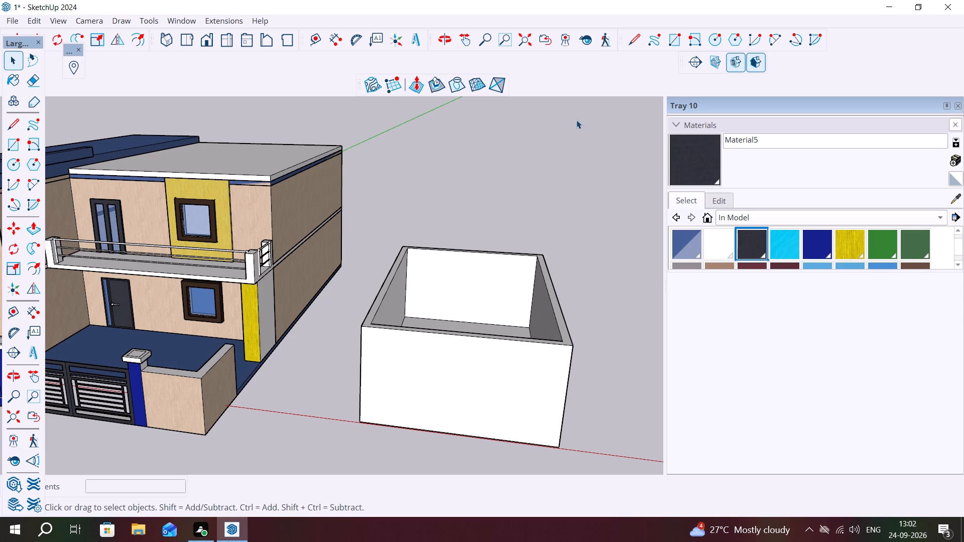
key("Escape")
key("space")
scroll(474, 381, "down", 5)
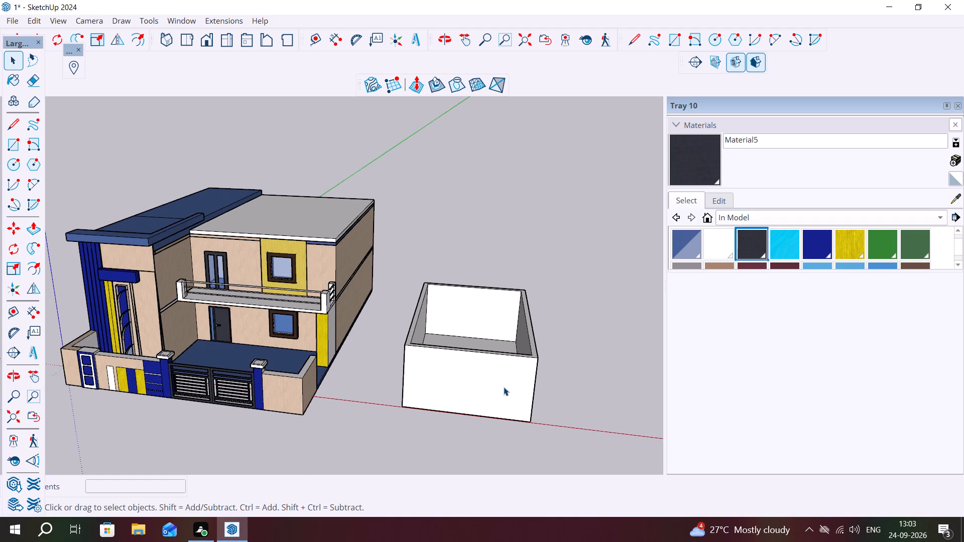
scroll(504, 387, "down", 1)
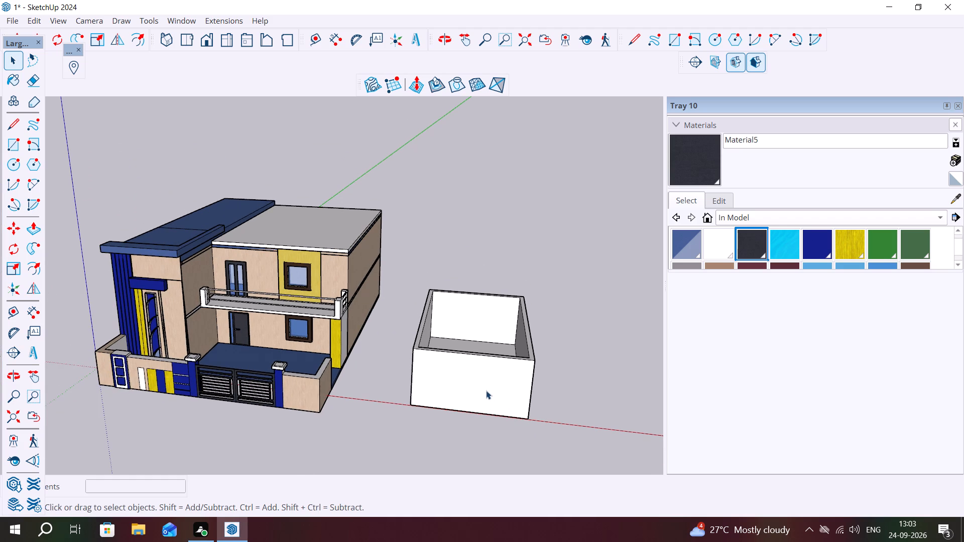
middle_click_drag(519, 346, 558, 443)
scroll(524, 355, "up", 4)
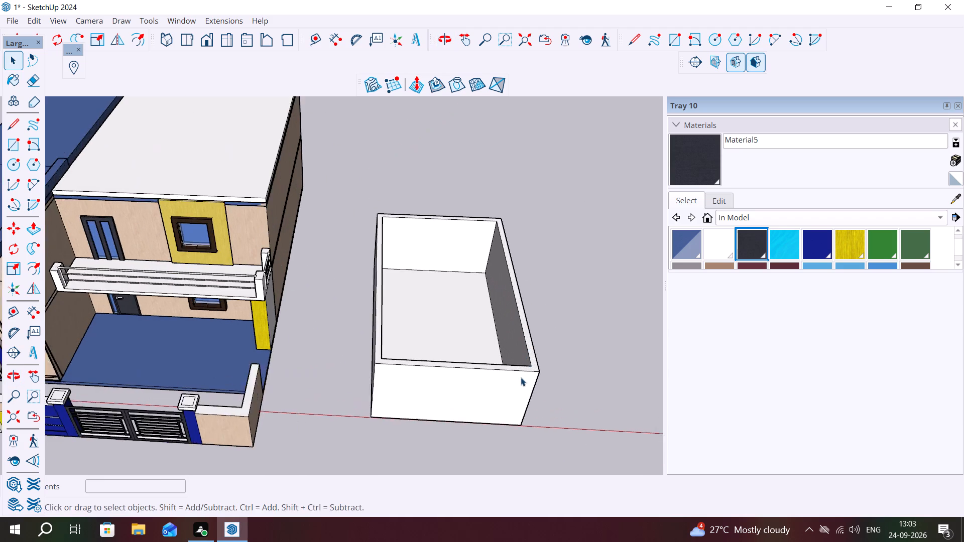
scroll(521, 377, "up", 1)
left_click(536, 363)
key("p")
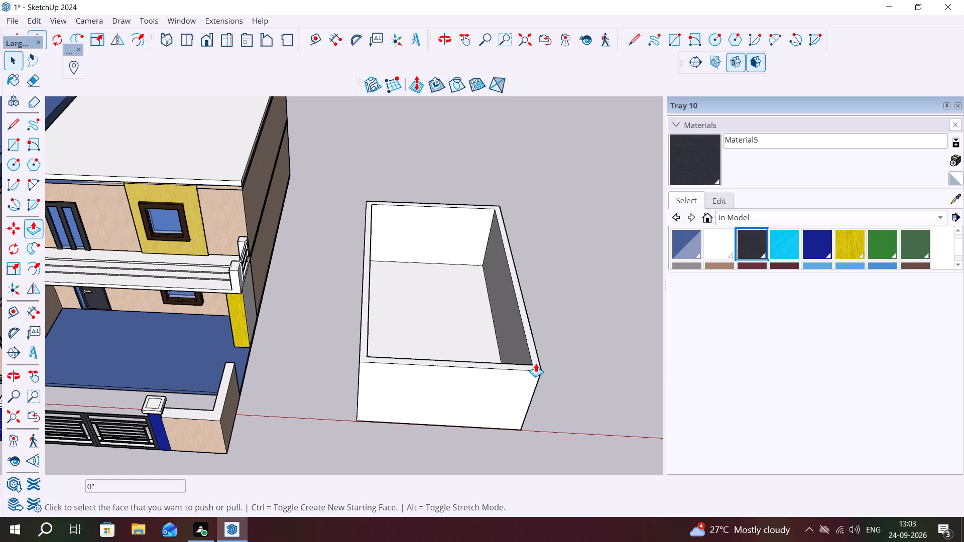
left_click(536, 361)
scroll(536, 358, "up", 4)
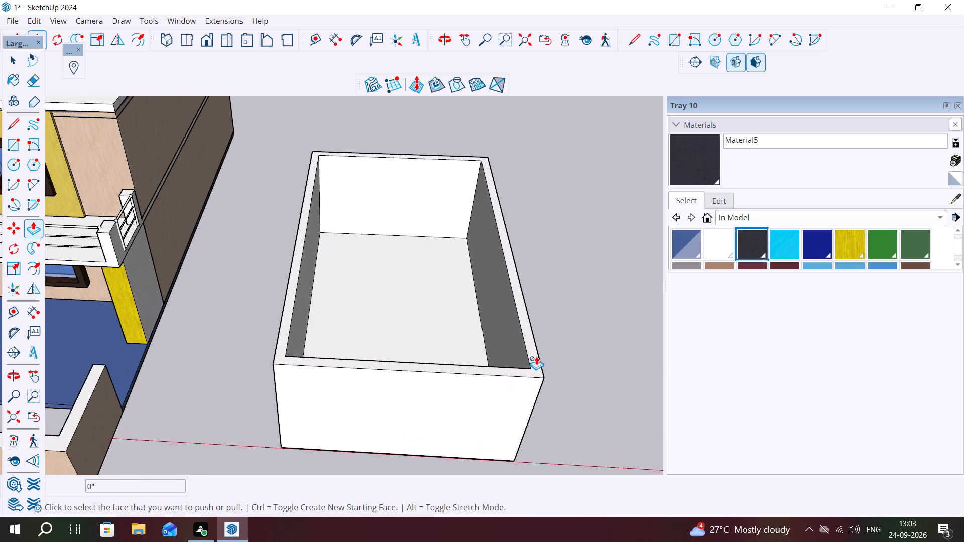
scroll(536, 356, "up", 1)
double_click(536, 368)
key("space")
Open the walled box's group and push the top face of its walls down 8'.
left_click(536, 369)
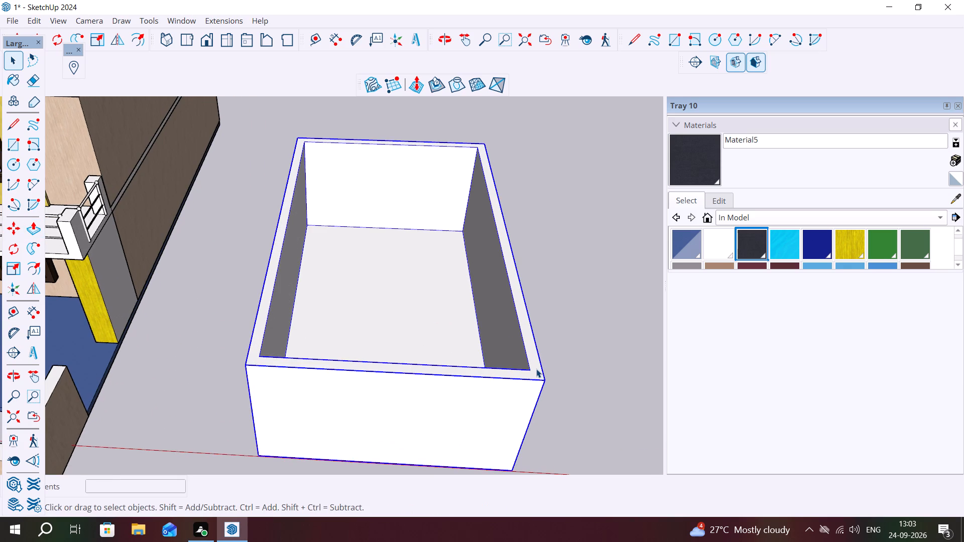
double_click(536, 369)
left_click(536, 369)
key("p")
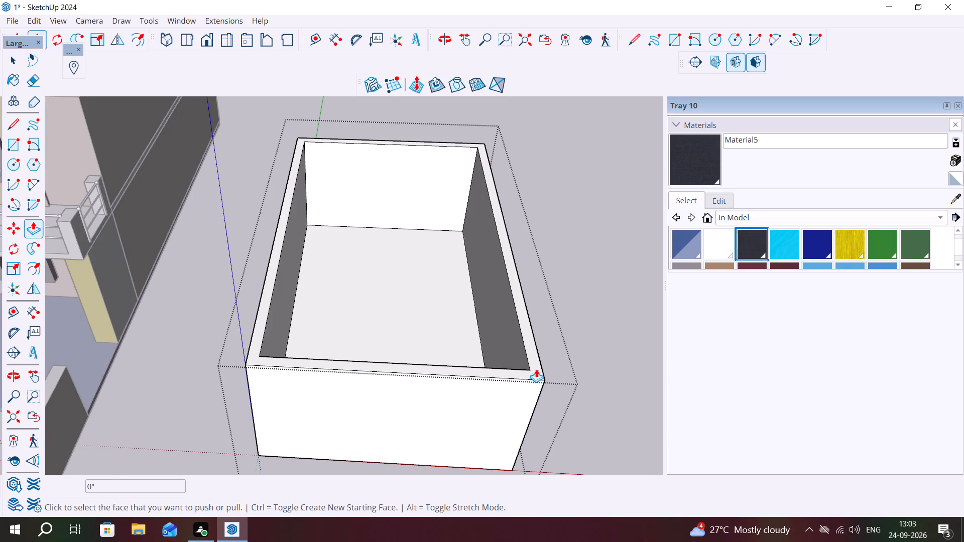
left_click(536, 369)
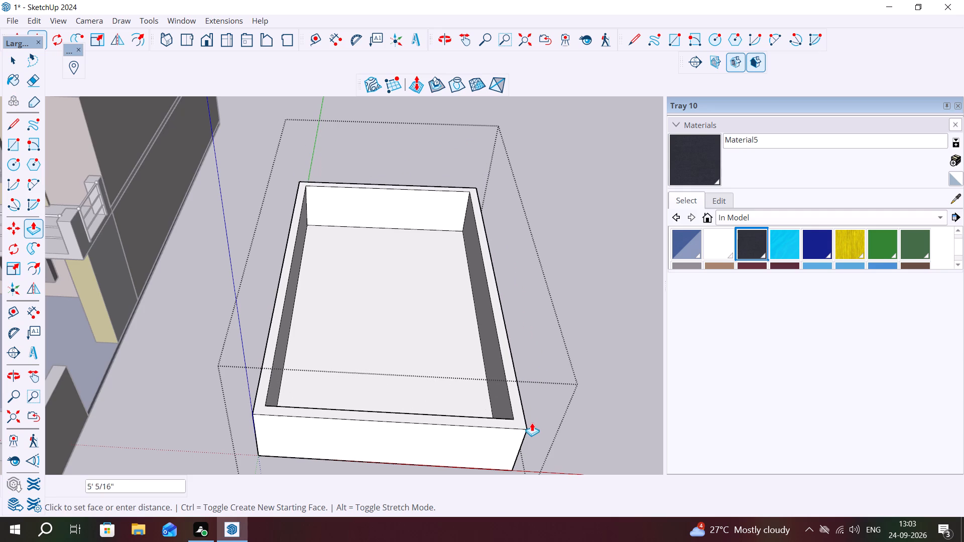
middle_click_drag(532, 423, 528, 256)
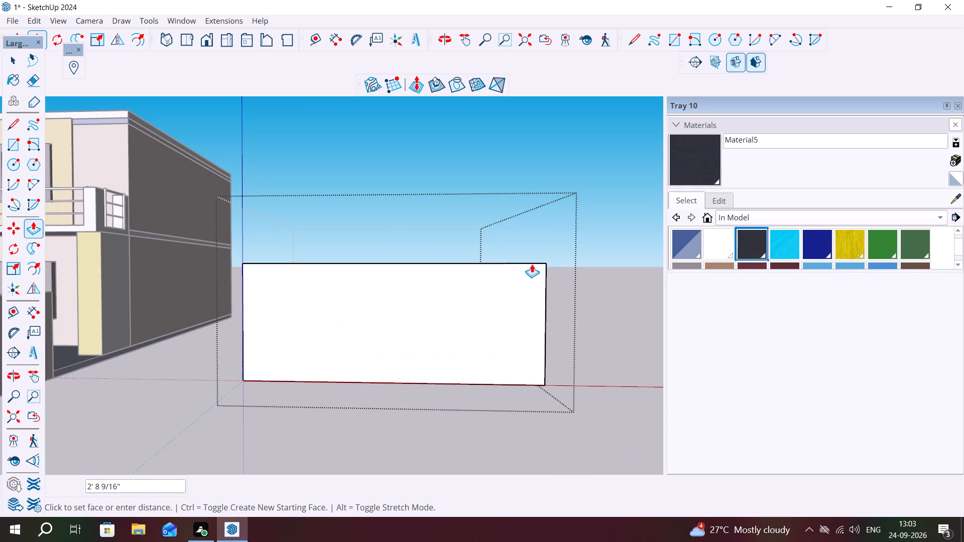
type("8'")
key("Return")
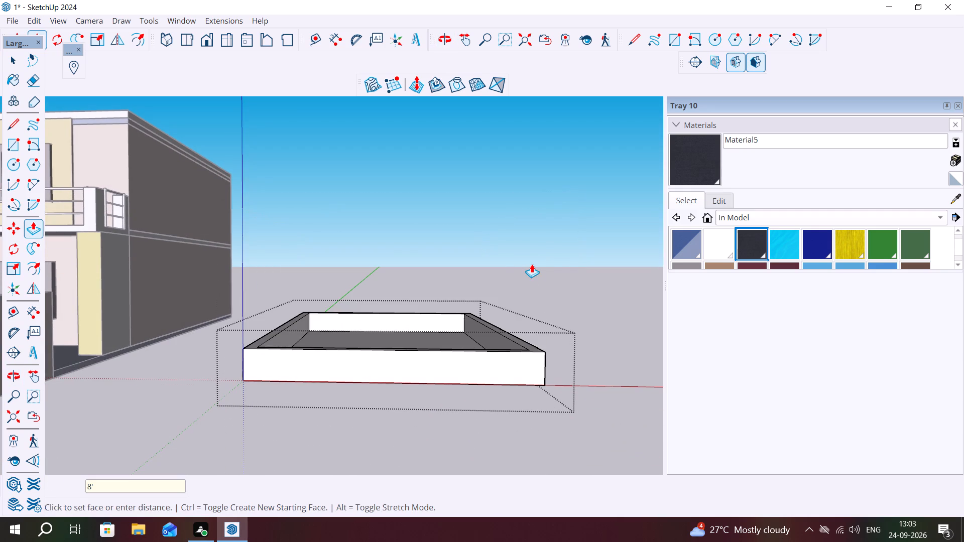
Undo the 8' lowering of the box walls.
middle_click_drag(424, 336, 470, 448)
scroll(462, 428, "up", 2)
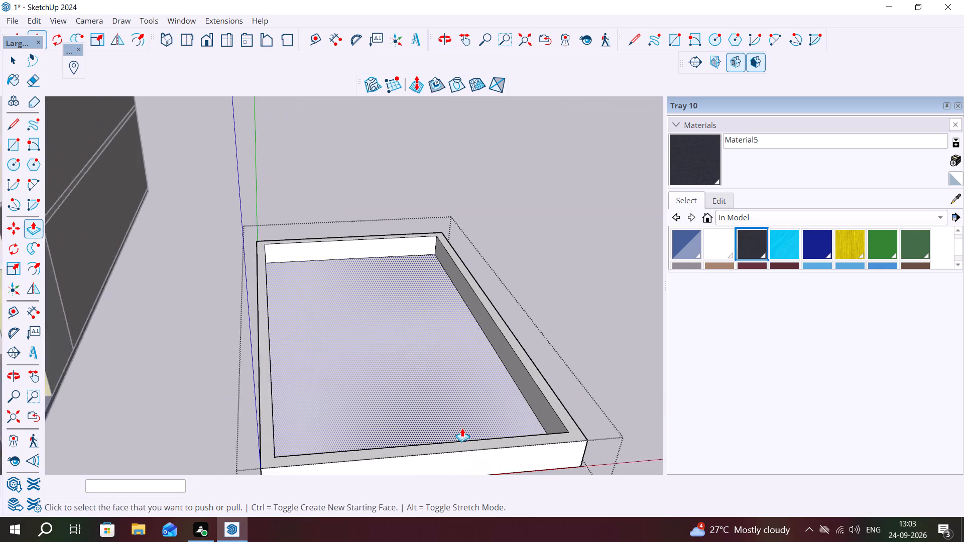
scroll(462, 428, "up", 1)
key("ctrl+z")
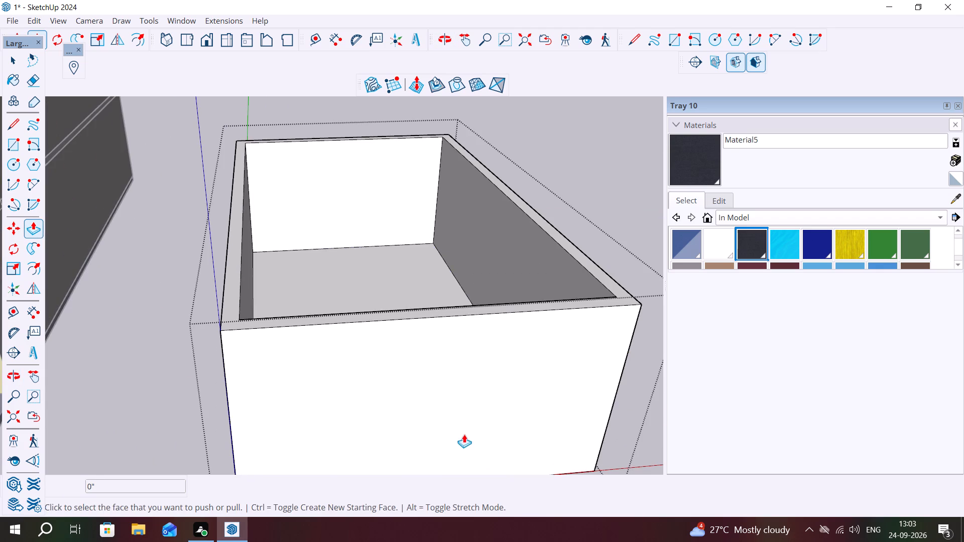
Push the top face of the box walls down 2'.
scroll(470, 406, "down", 3)
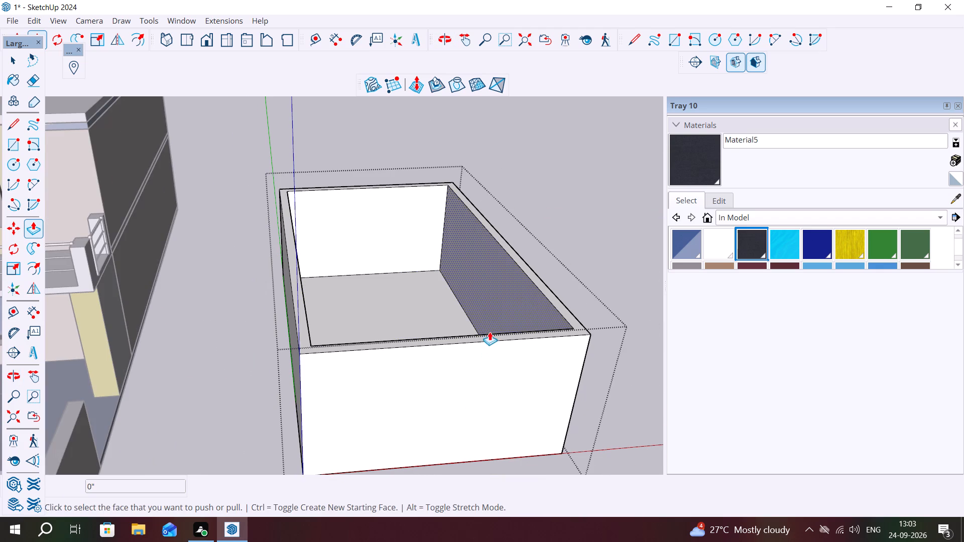
left_click(484, 335)
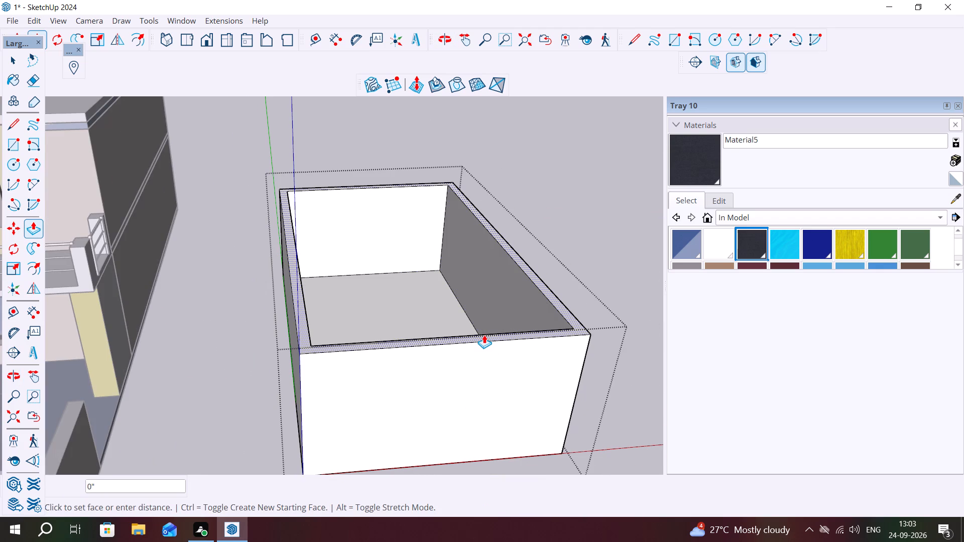
type("2'")
key("Return")
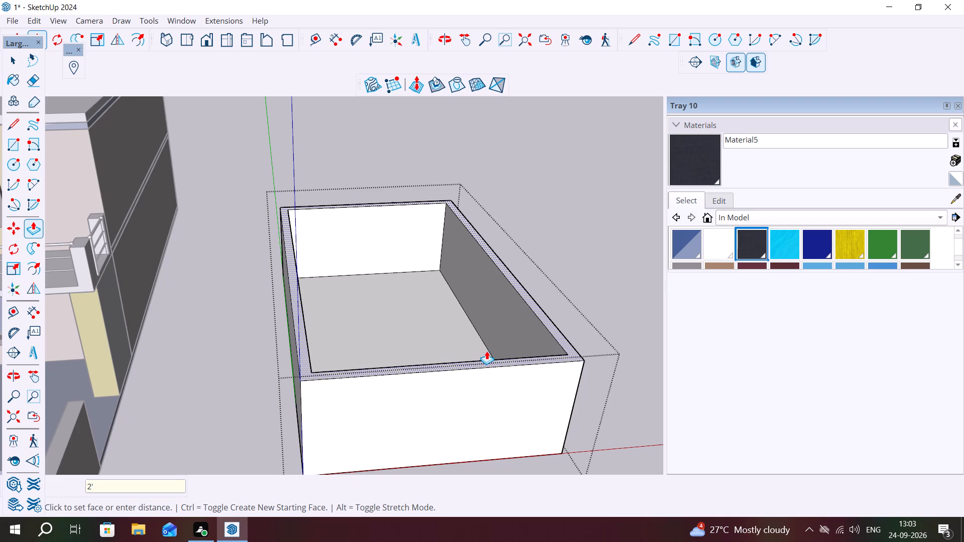
middle_click_drag(488, 351, 441, 156)
middle_click_drag(440, 258, 466, 365)
key("space")
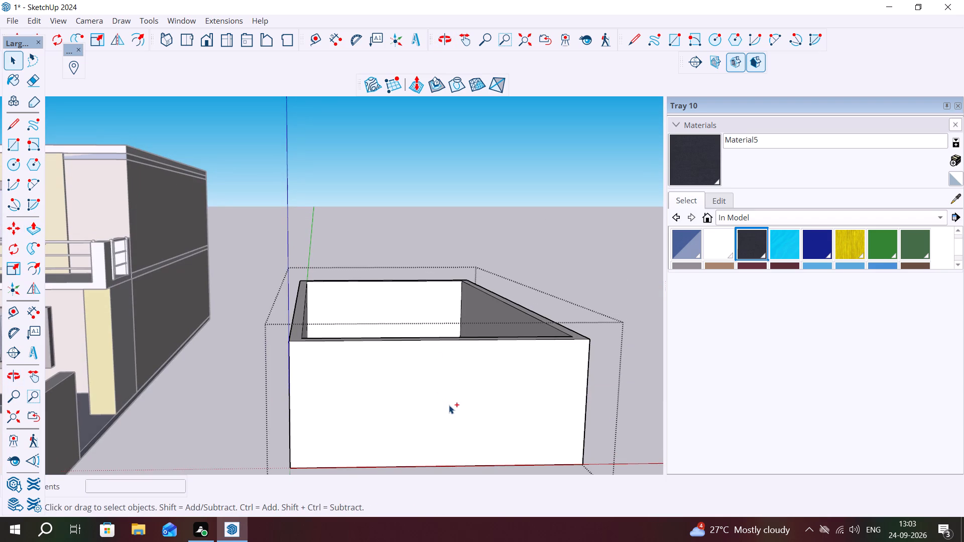
Undo the box wall edits back to the flat footprint outline with its inner wall line.
key("ctrl+z")
key("ctrl+z")
key("ctrl+z")
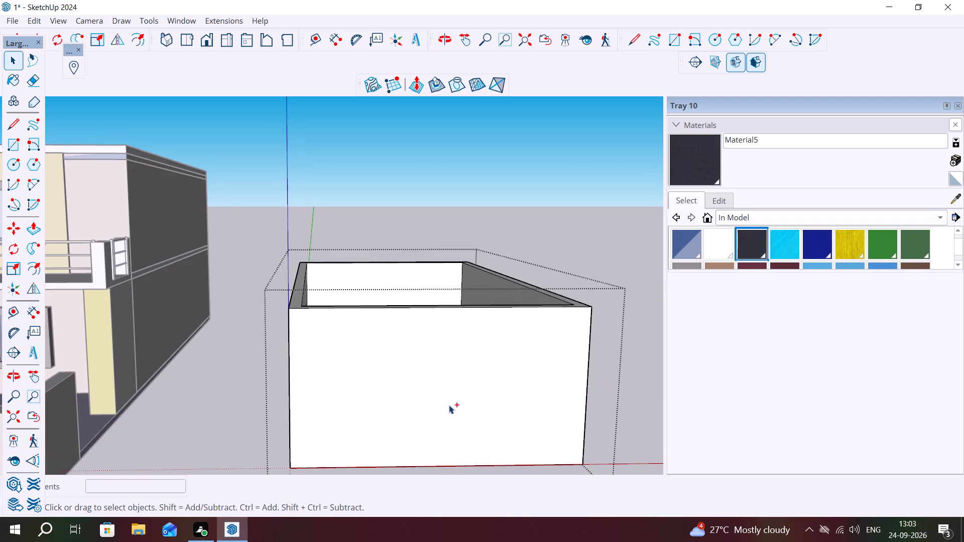
key("ctrl+z")
scroll(448, 439, "down", 7)
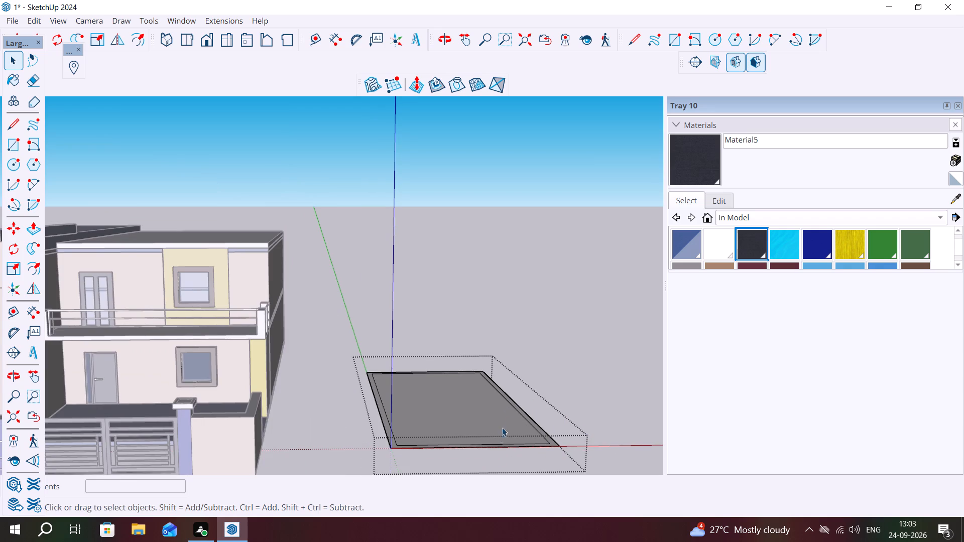
scroll(519, 410, "down", 3)
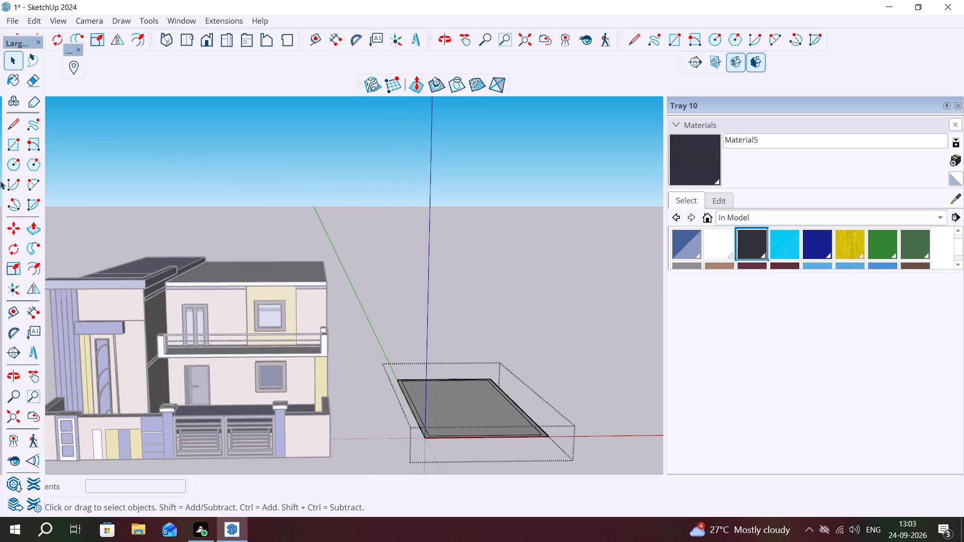
Draw a rectangle about 3' 5/8" by 9" across the front wall strip, near the corner farther from the house.
left_click(13, 147)
scroll(410, 405, "down", 1)
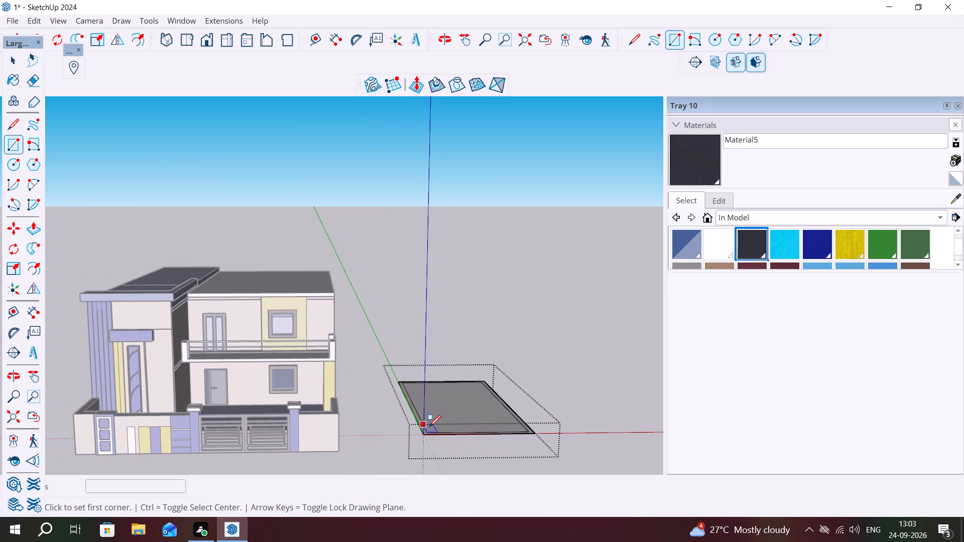
scroll(518, 443, "up", 5)
middle_click_drag(513, 450, 481, 541)
scroll(491, 445, "up", 2)
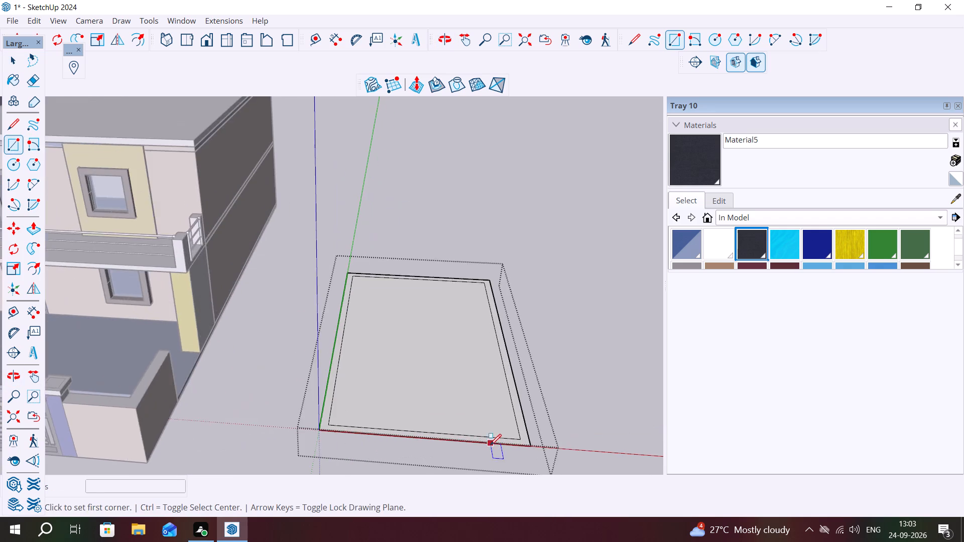
scroll(490, 445, "up", 4)
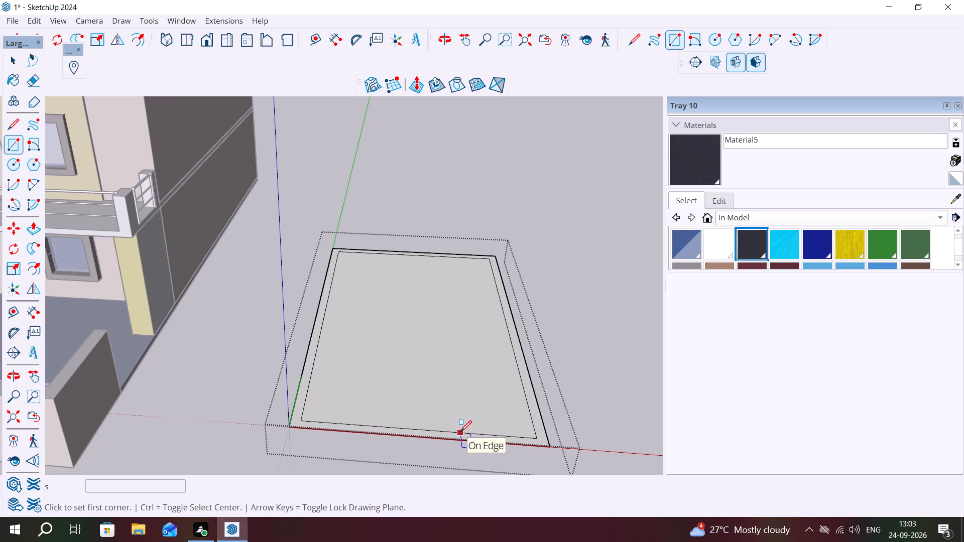
left_click(460, 432)
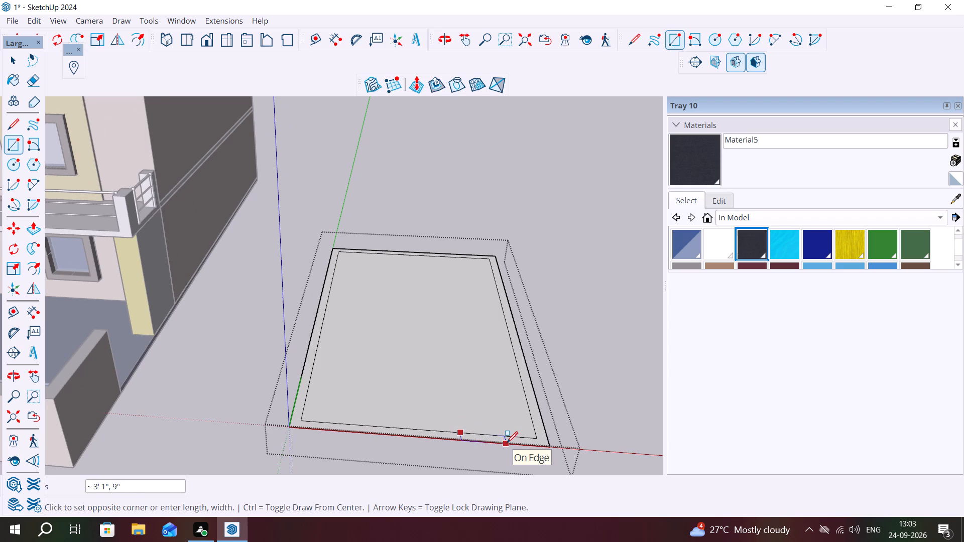
left_click(506, 443)
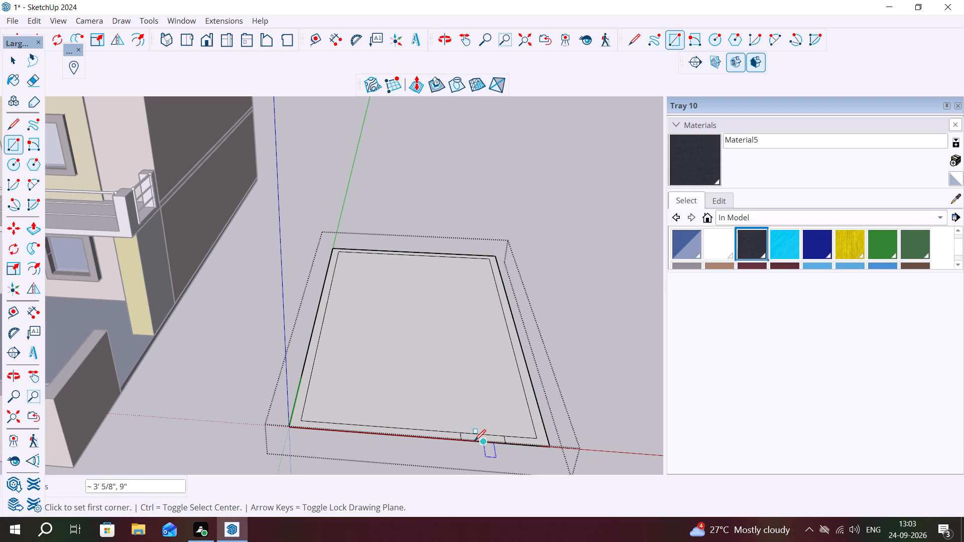
Draw a second rectangle about 3' 11 1/4" by 9" across the front wall strip, near the corner closer to the house.
left_click(342, 422)
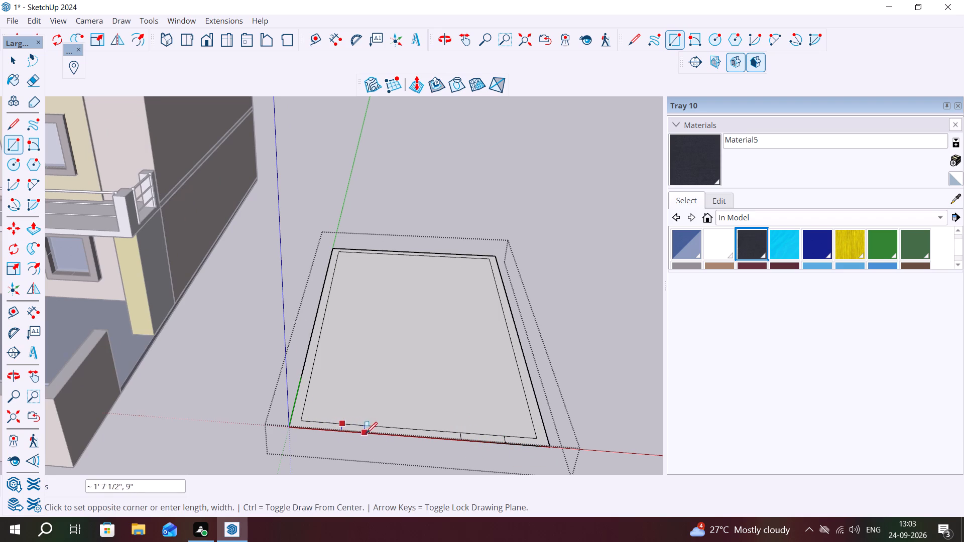
left_click(397, 435)
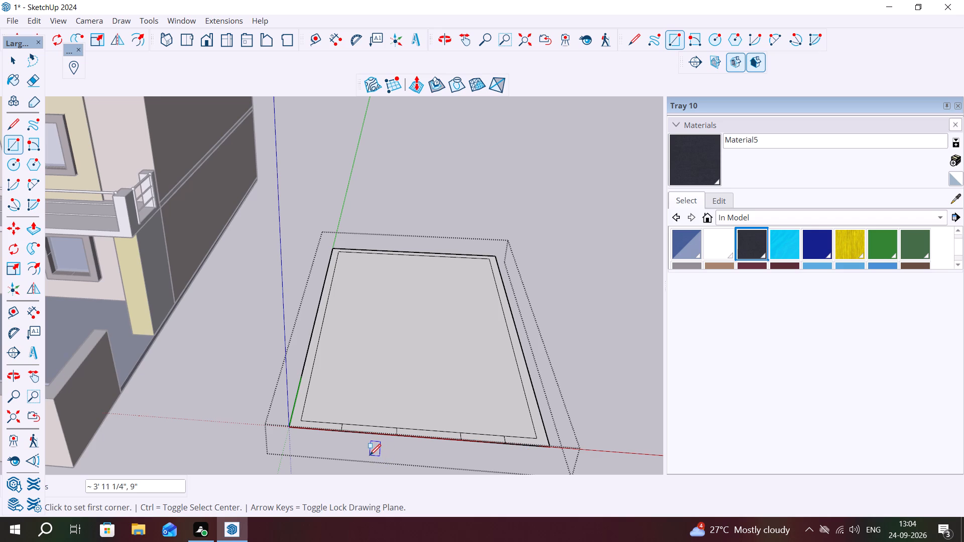
key("Escape")
key("space")
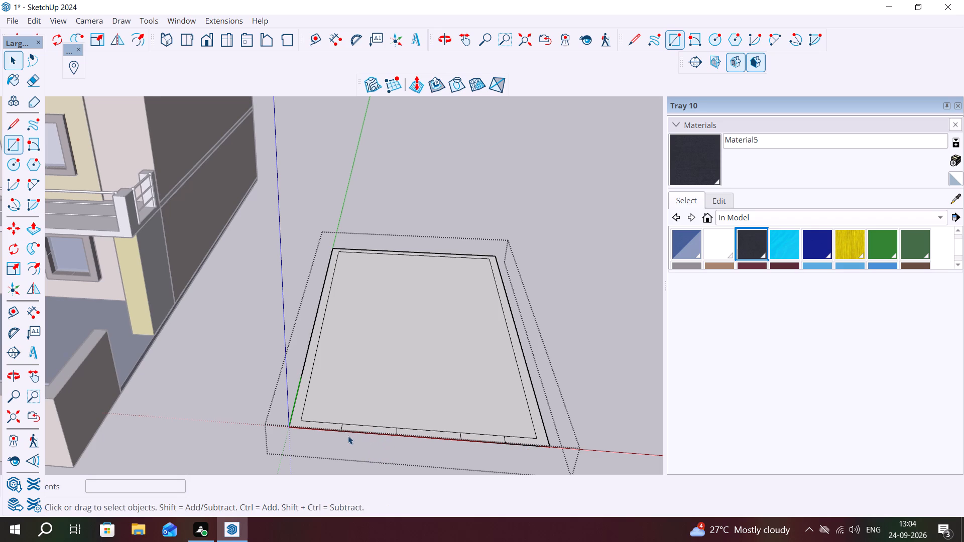
Pull the continuous wall strip around the sides, back and front corners up 8', leaving out the front strip between the corner pieces.
left_click(329, 428)
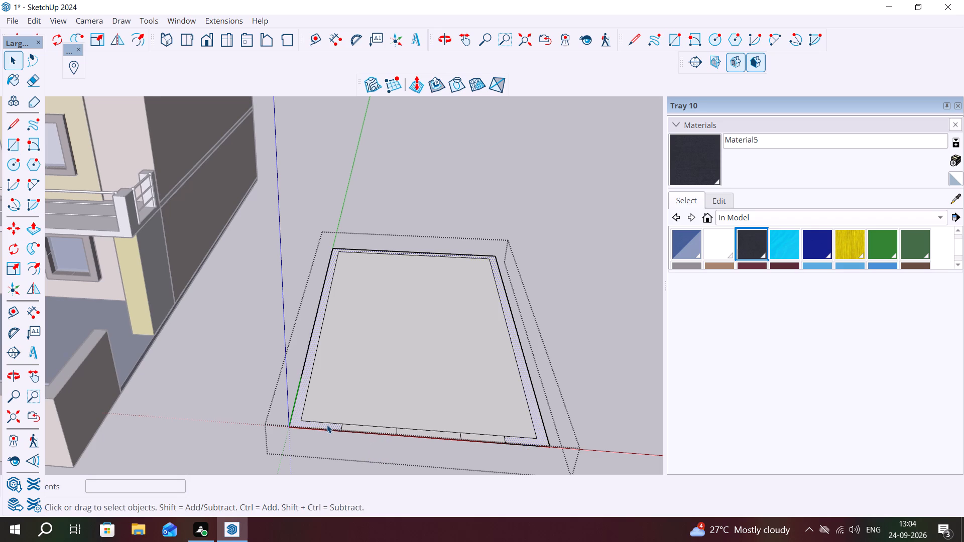
key("p")
left_click(306, 414)
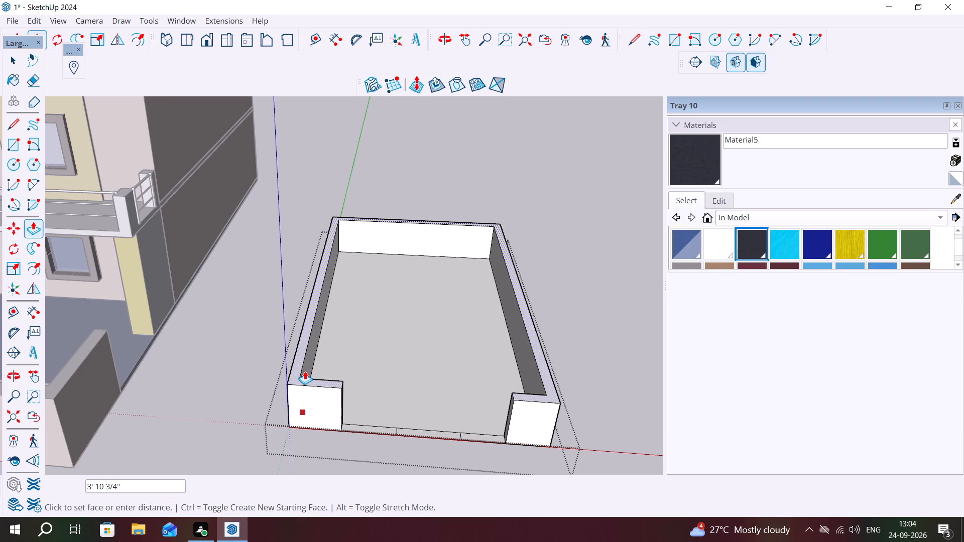
type("8'")
key("Return")
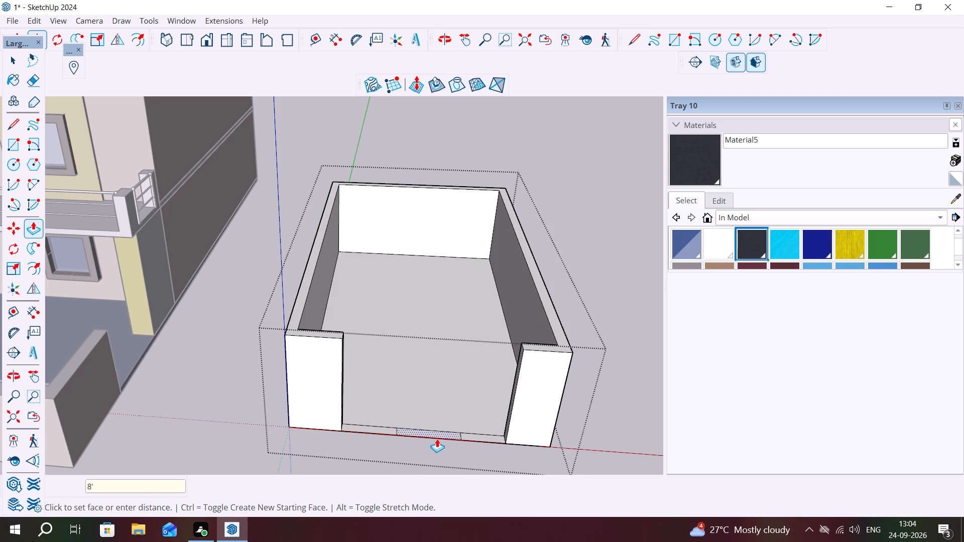
Pull the front wall segment between the two marked openings up 8'.
left_click(436, 439)
double_click(439, 442)
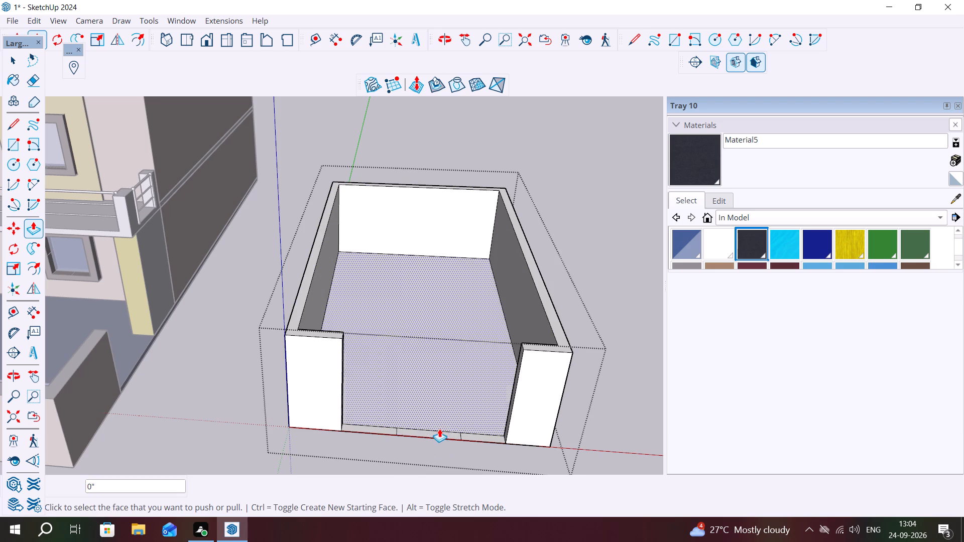
double_click(431, 432)
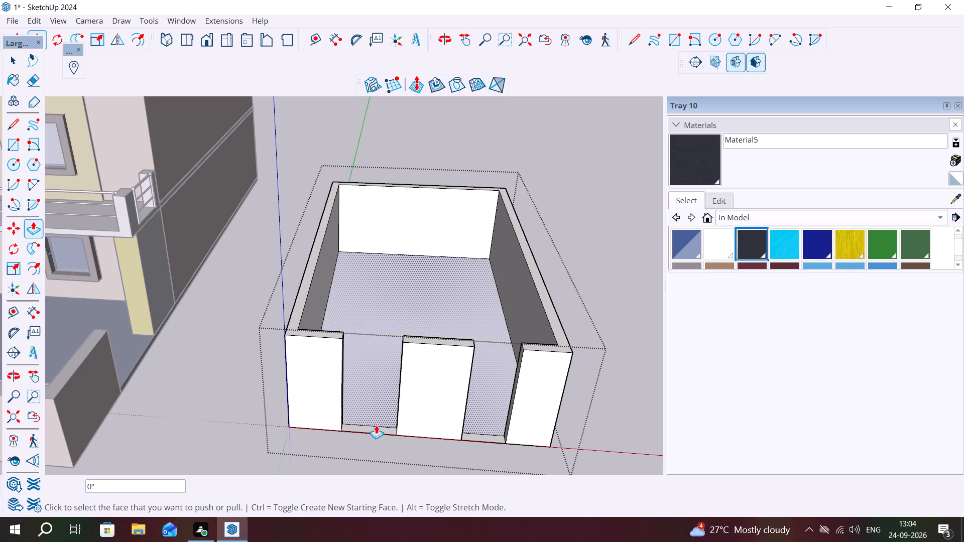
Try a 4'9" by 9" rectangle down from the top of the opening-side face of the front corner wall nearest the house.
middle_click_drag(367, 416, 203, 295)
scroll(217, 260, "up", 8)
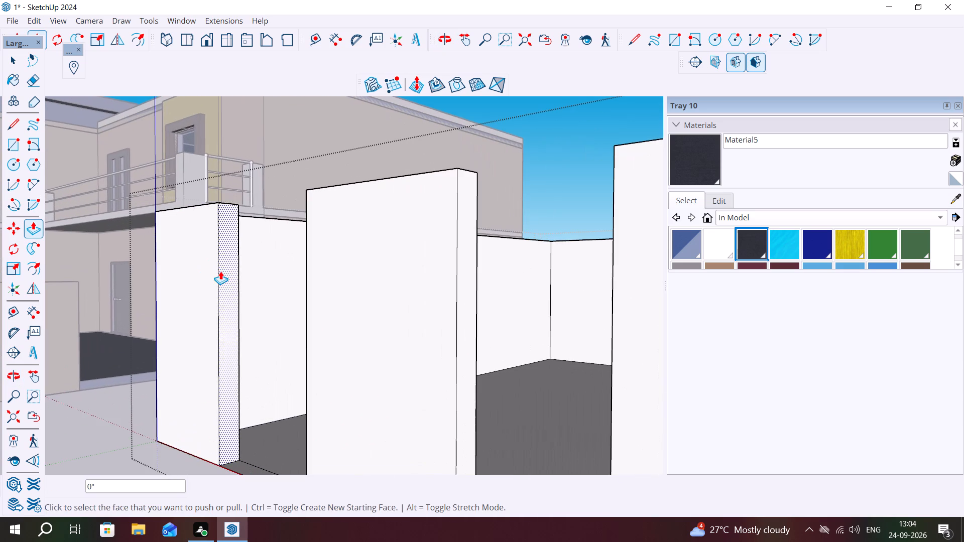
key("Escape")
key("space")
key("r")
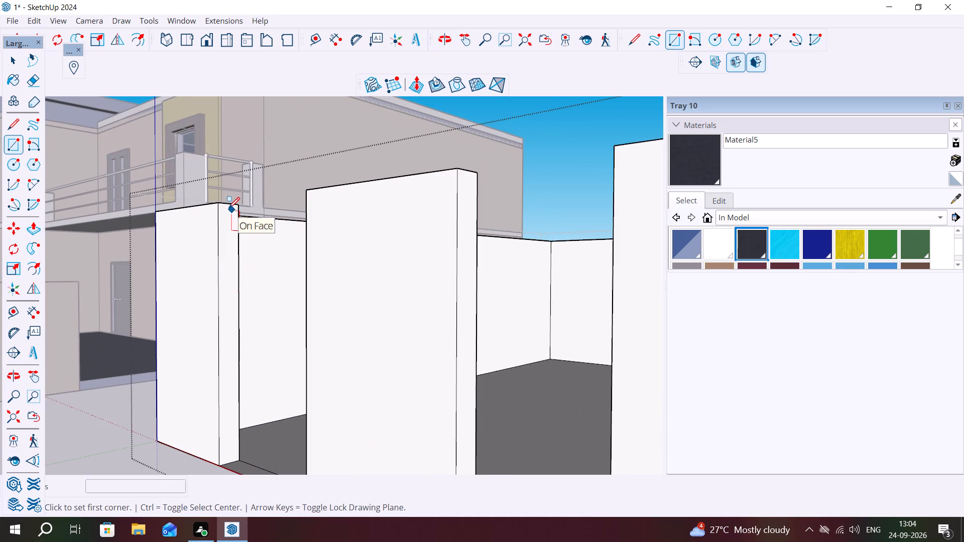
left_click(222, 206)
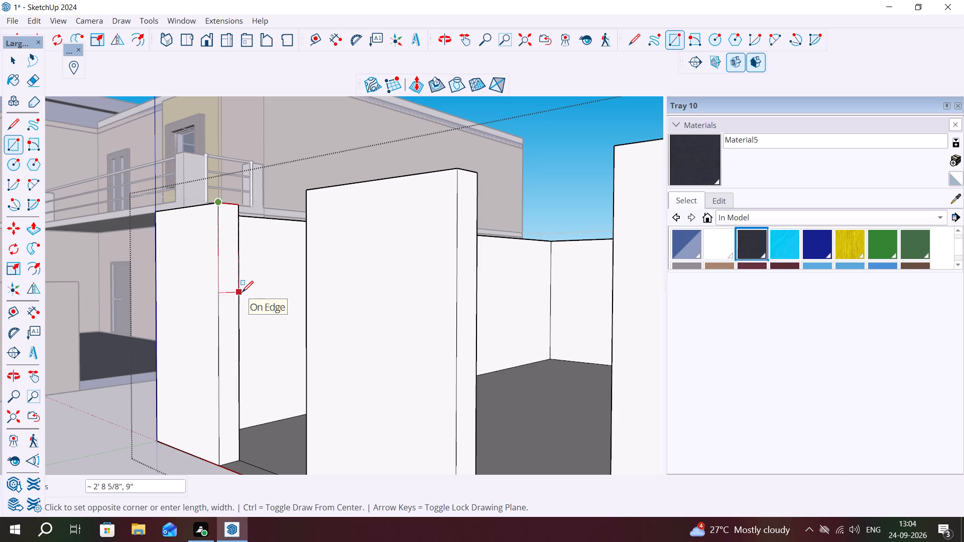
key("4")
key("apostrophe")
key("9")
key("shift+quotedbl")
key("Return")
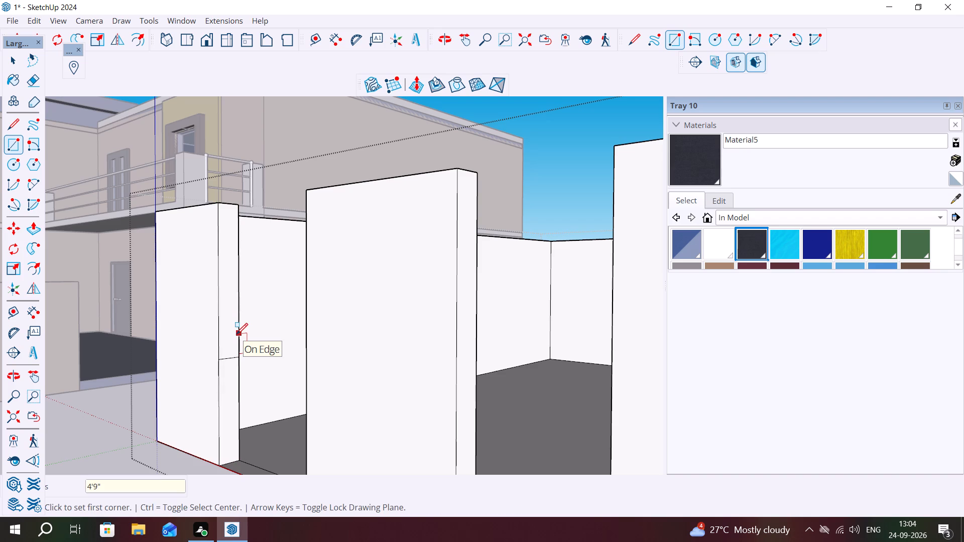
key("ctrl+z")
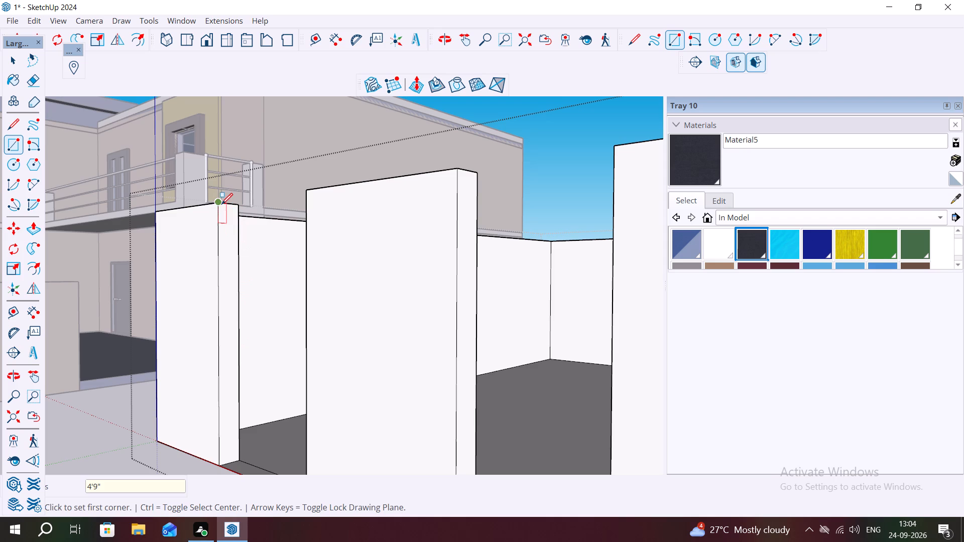
Draw a 3' by 9" rectangle down from the top of that same end face.
left_click(220, 203)
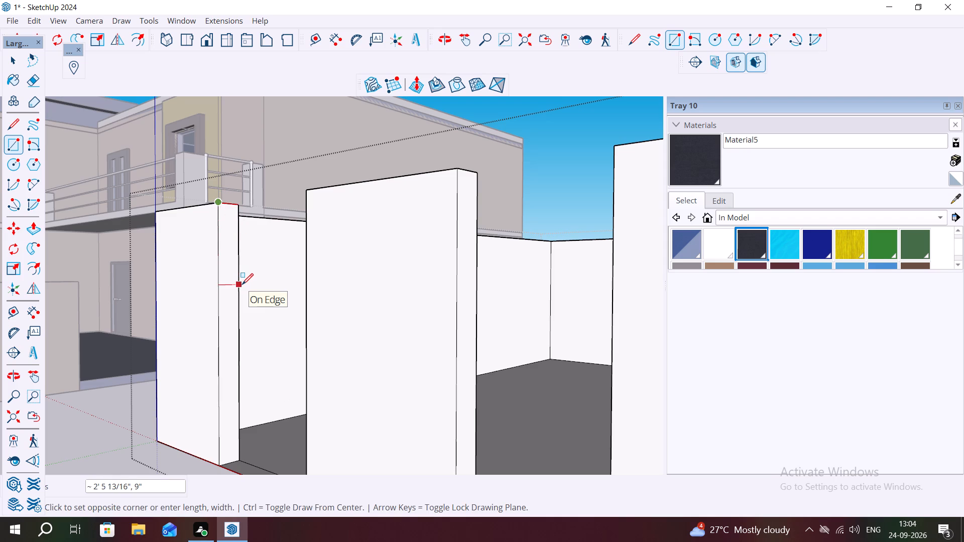
type("3'")
key("Return")
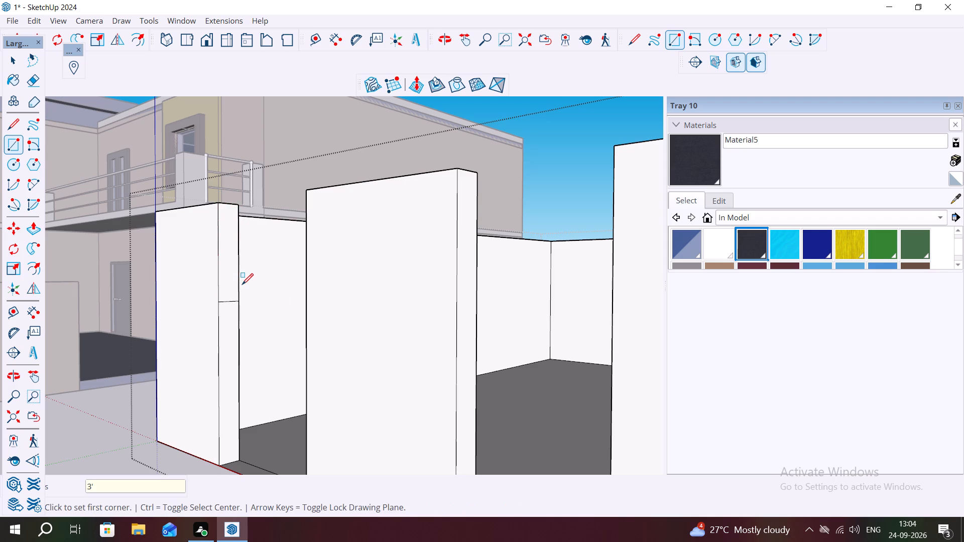
Pull the 3' high face about 3' 11 1/4" across the opening to meet the middle front wall segment.
key("space")
double_click(228, 281)
key("m")
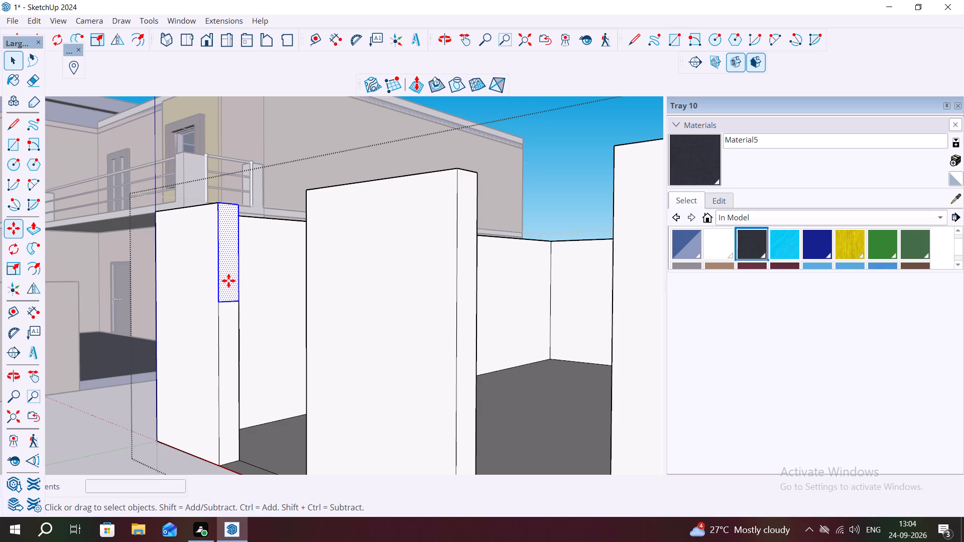
left_click(228, 280)
key("p")
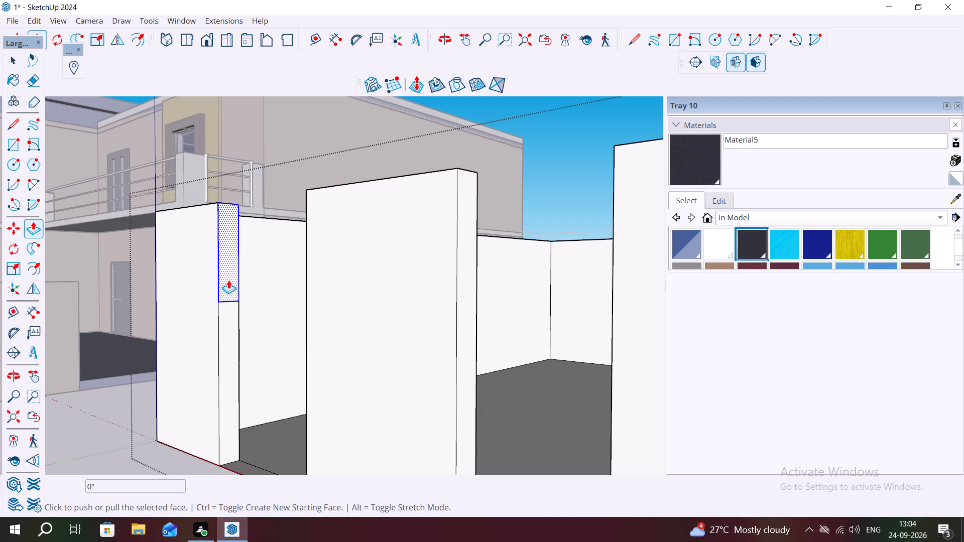
left_click(228, 280)
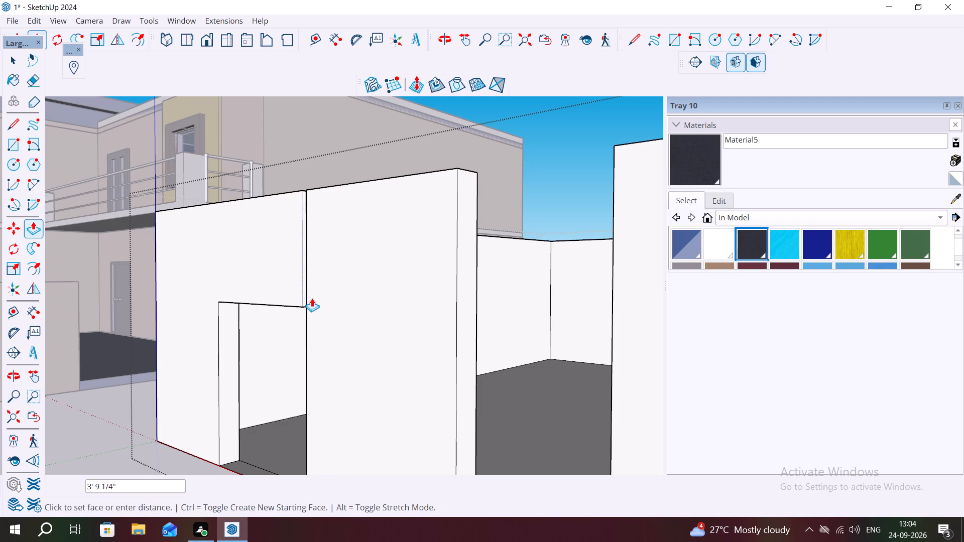
scroll(307, 298, "up", 9)
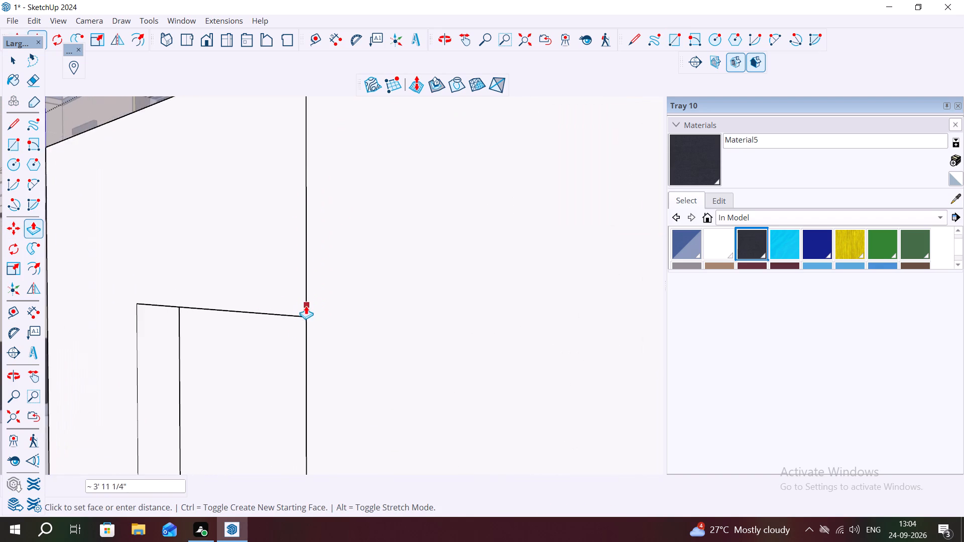
scroll(306, 306, "up", 3)
scroll(323, 311, "down", 6)
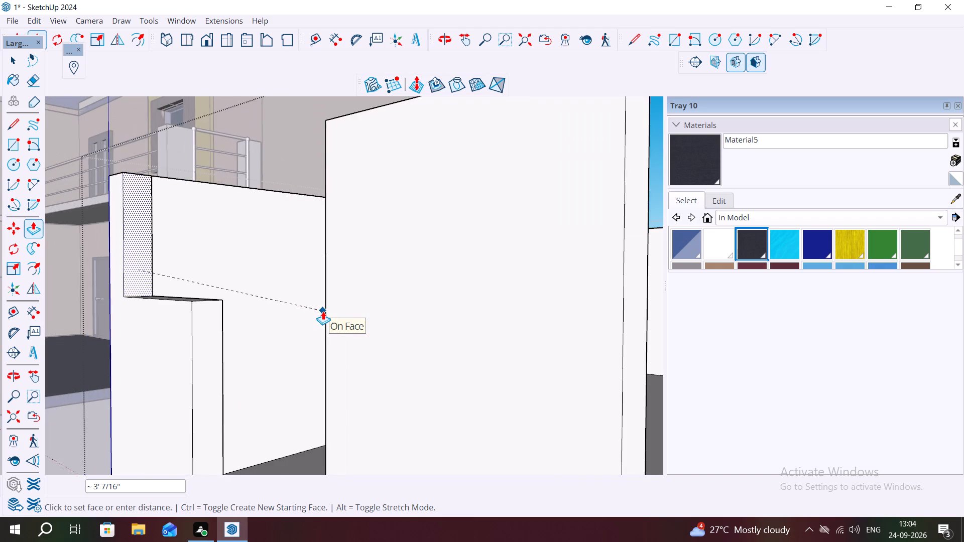
scroll(323, 311, "down", 1)
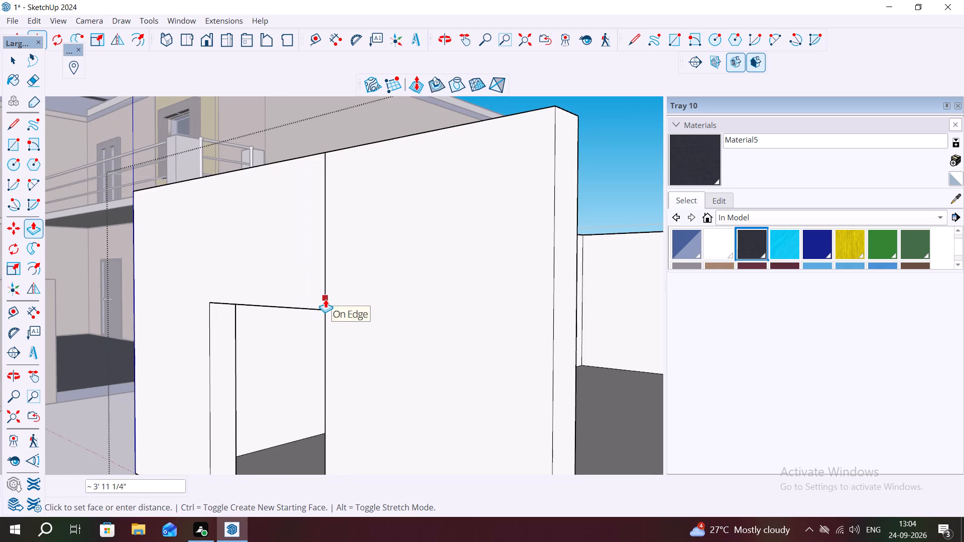
left_click(325, 299)
scroll(325, 299, "down", 1)
scroll(268, 384, "down", 2)
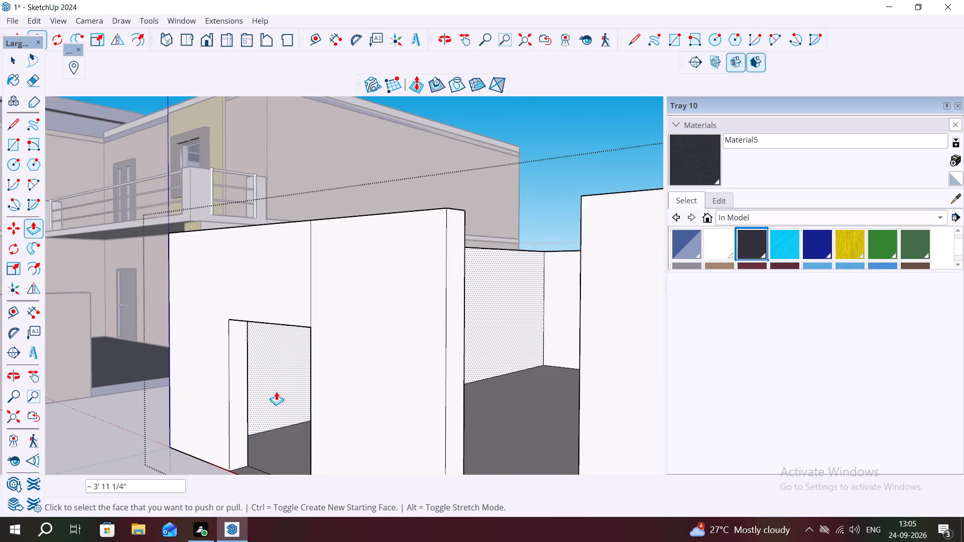
scroll(286, 386, "down", 5)
key("space")
Draw a 2' by 9" rectangle up from the base of the opening-side end face of the front corner wall nearest the house.
scroll(263, 416, "up", 1)
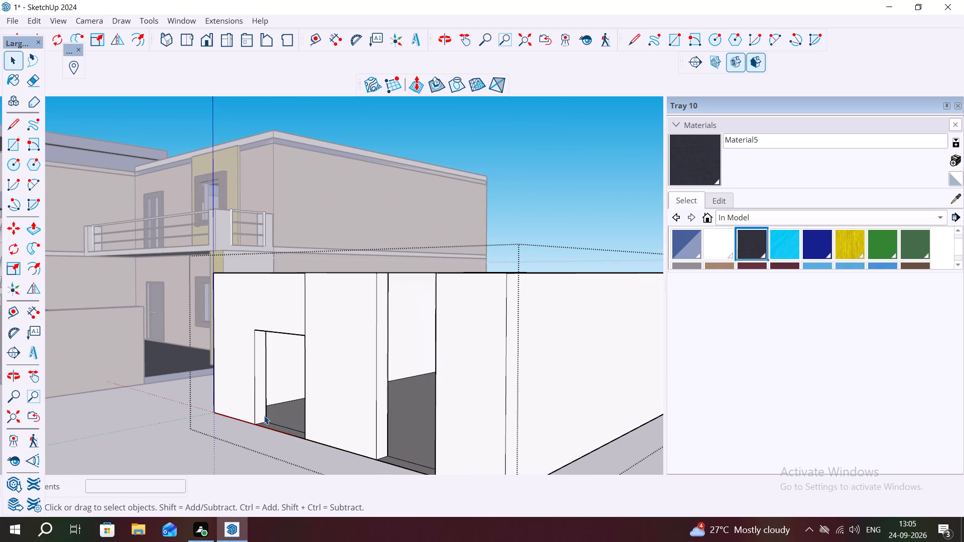
key("r")
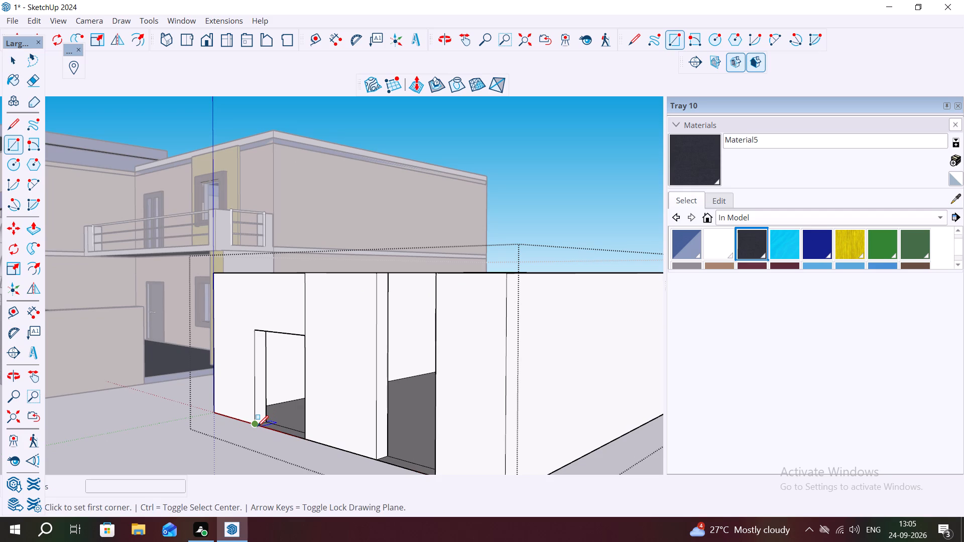
left_click(257, 427)
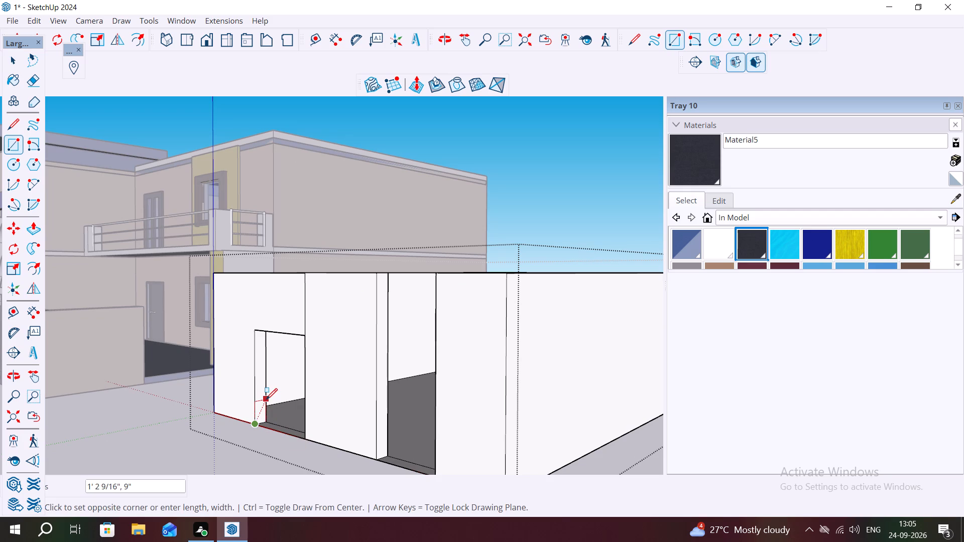
key("3")
key("BackSpace")
type("2'")
key("Return")
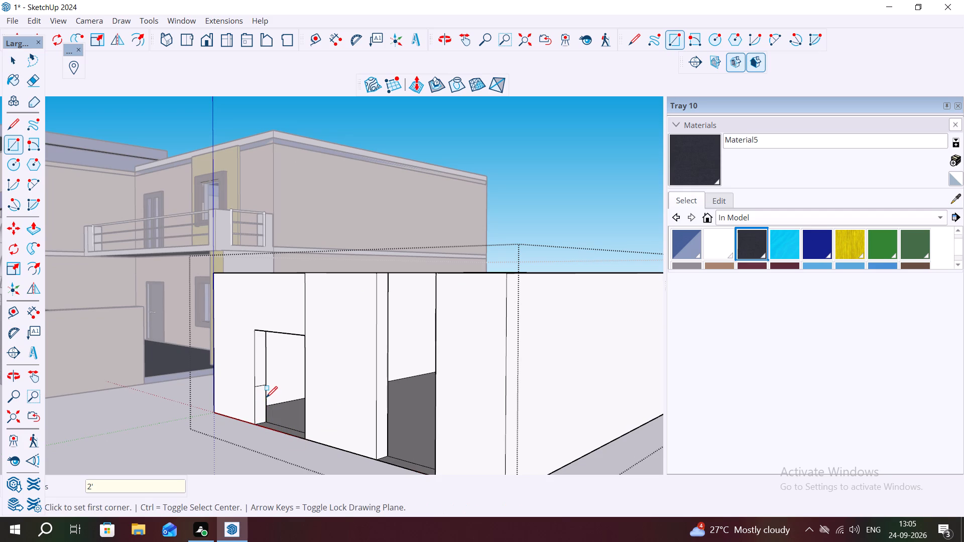
key("Escape")
key("space")
Pull the 2' high face about 3' 11 1/4" across the window opening to meet the middle front wall segment.
left_click(260, 393)
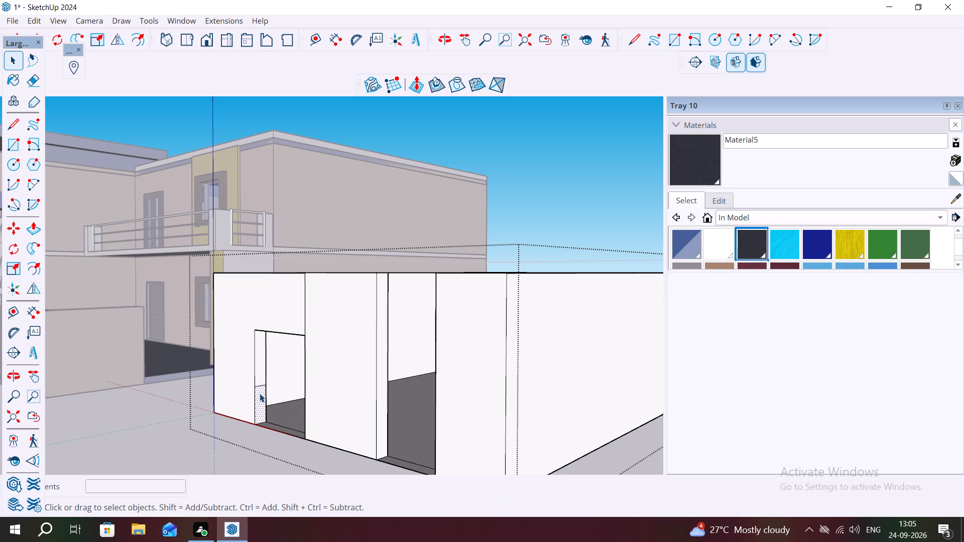
key("p")
left_click(261, 393)
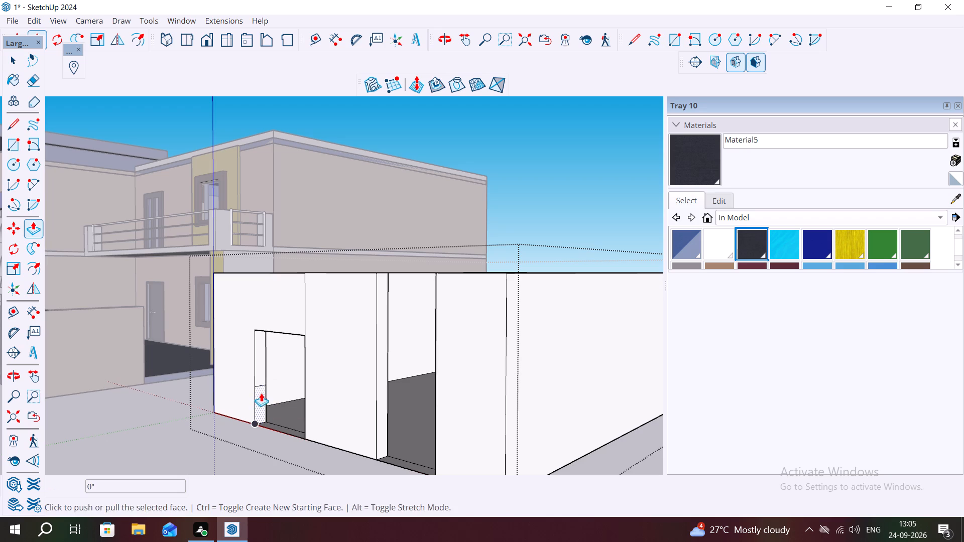
left_click(307, 407)
Draw a 2'6" by 9" rectangle down from the top of the middle front wall segment's end face at the doorway.
middle_click_drag(270, 419, 467, 440)
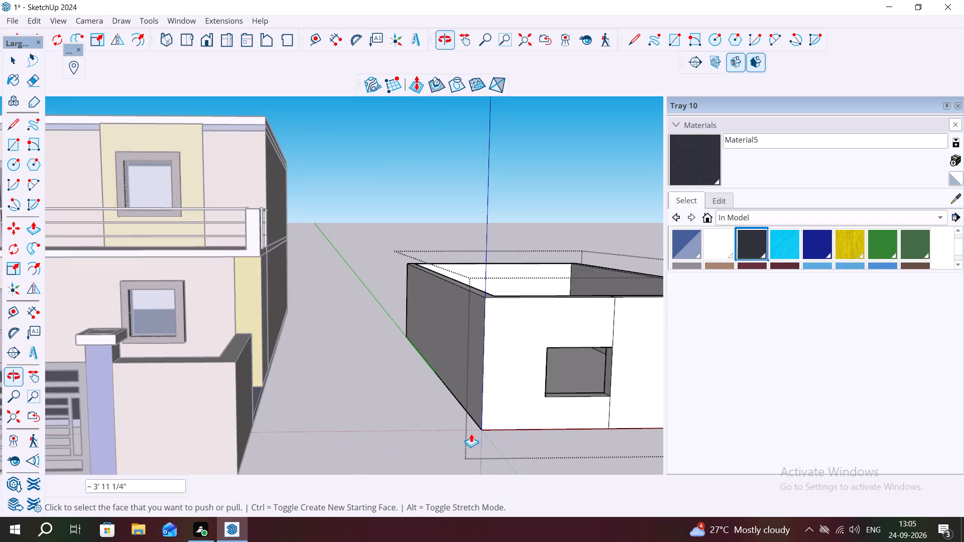
scroll(252, 408, "down", 6)
middle_click_drag(508, 389, 400, 409)
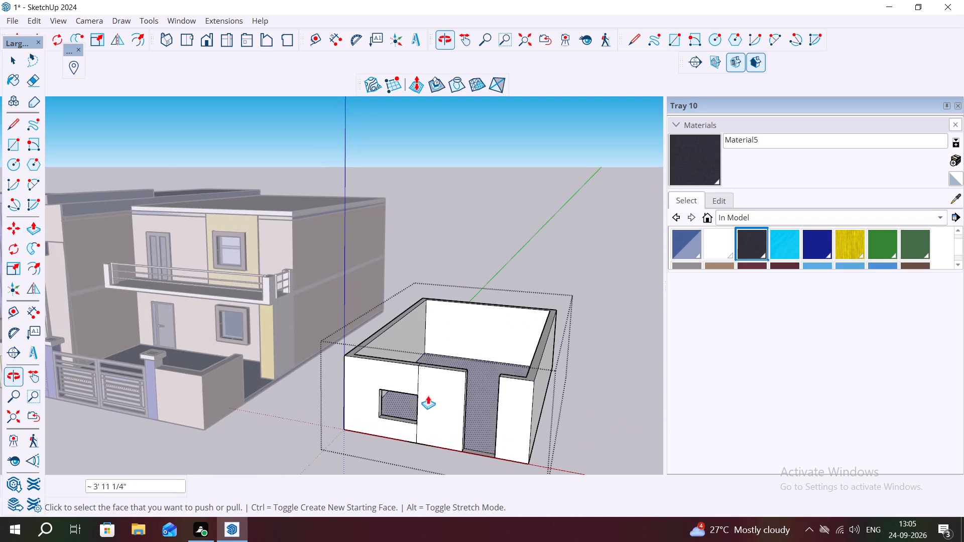
middle_click_drag(453, 374, 238, 385)
scroll(183, 378, "up", 4)
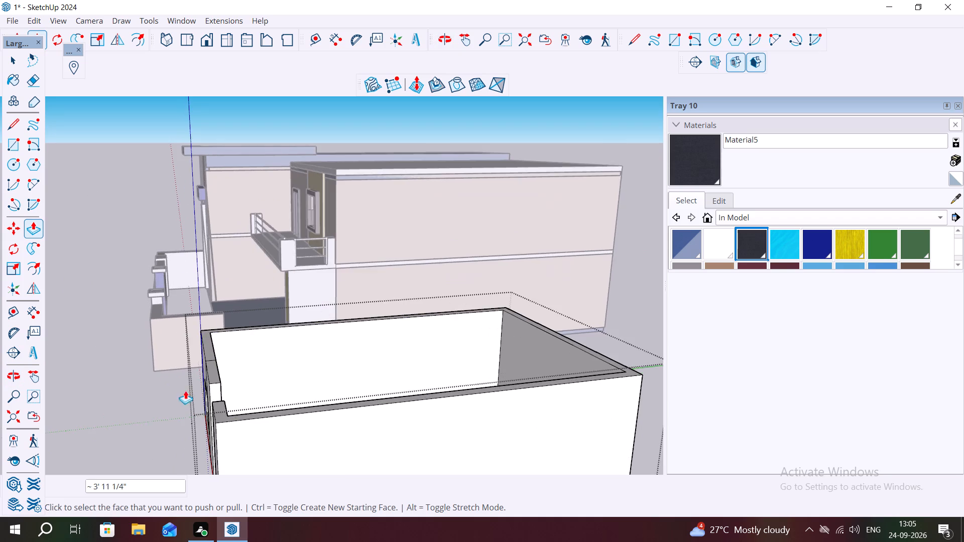
scroll(185, 390, "up", 8)
middle_click_drag(218, 370, 285, 363)
scroll(323, 401, "up", 3)
key("Escape")
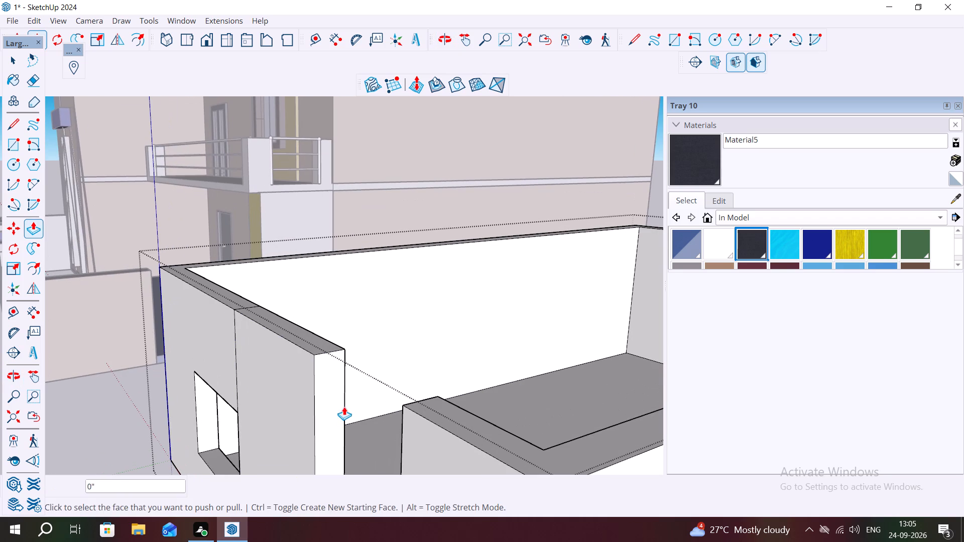
key("space")
key("r")
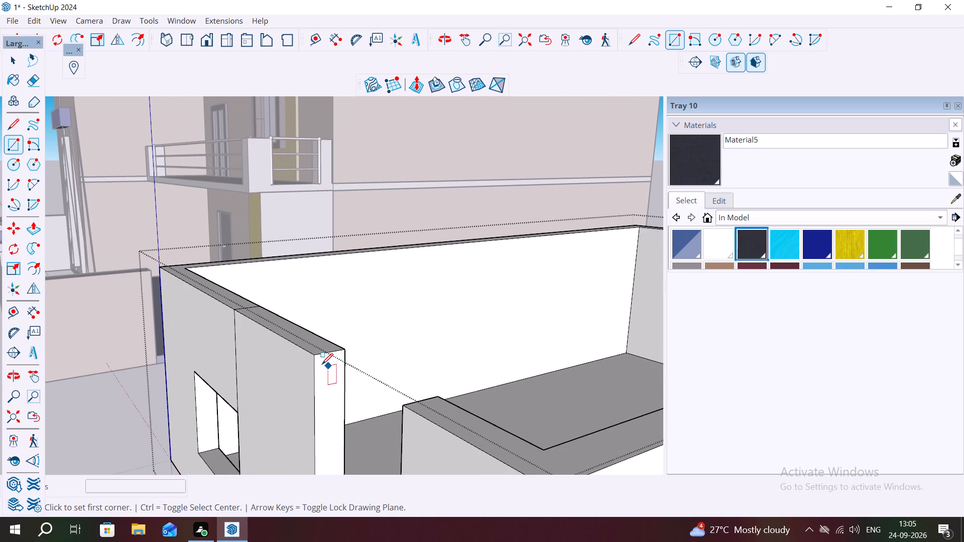
left_click(314, 360)
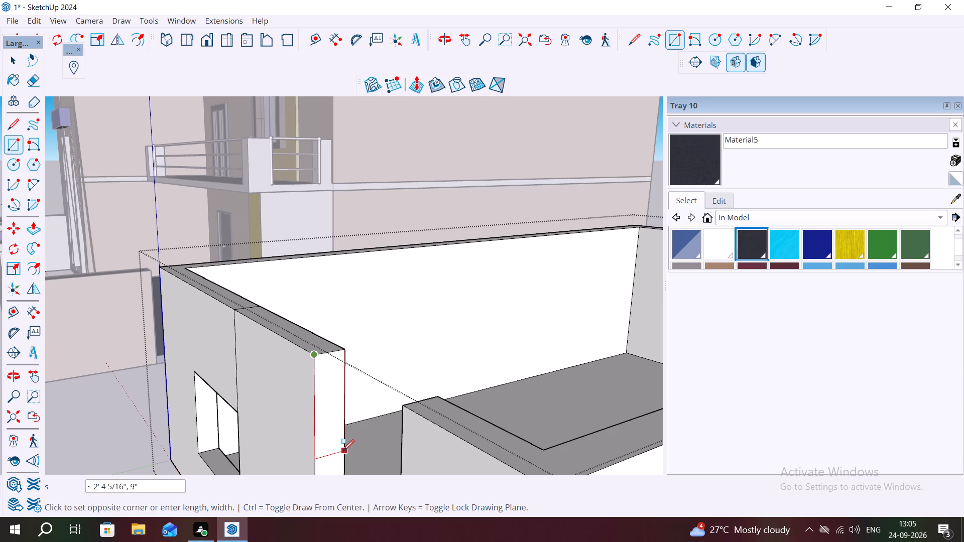
type("3'")
key("BackSpace")
key("BackSpace")
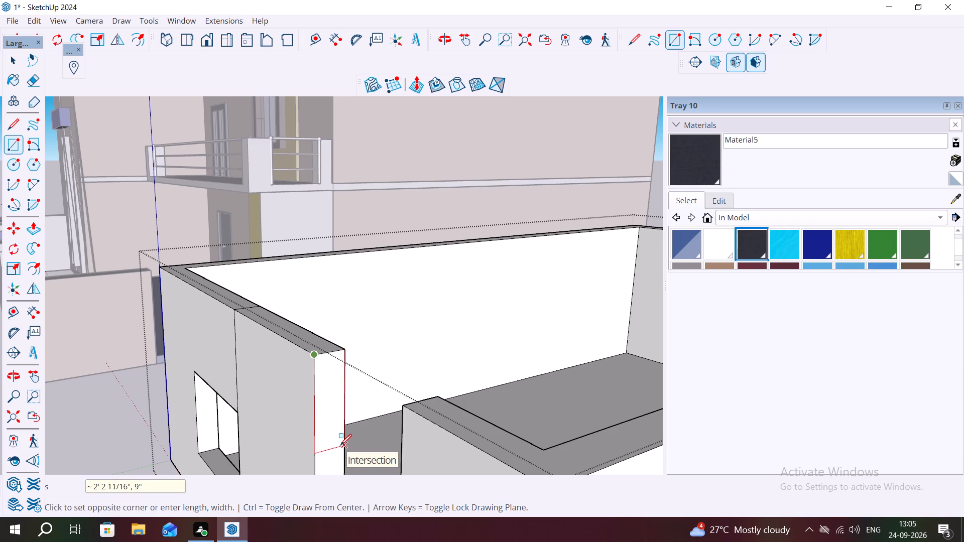
type("2'6")
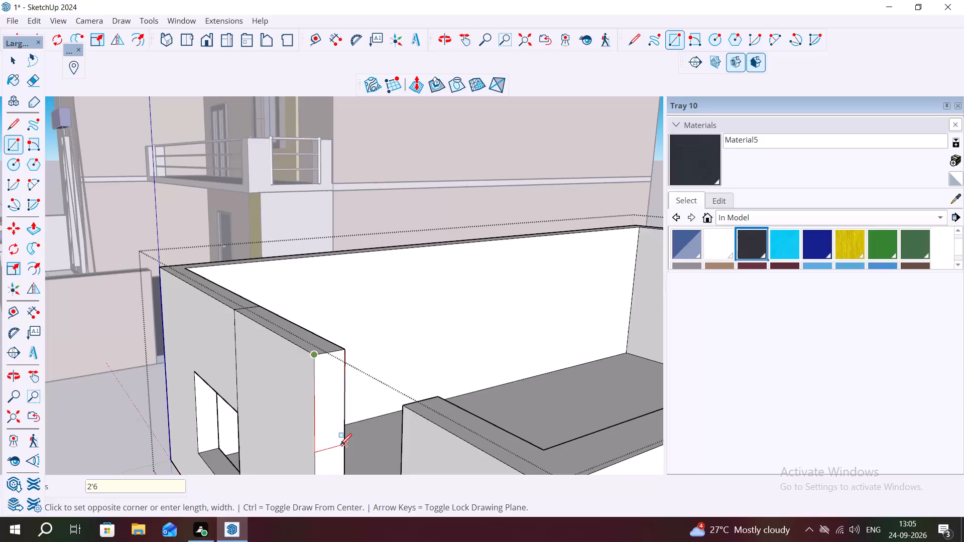
key("shift+quotedbl")
key("Return")
key("Escape")
key("space")
Pull the 2'6" high face about 3' 5/8" across the doorway to meet the far front corner wall.
left_click(331, 423)
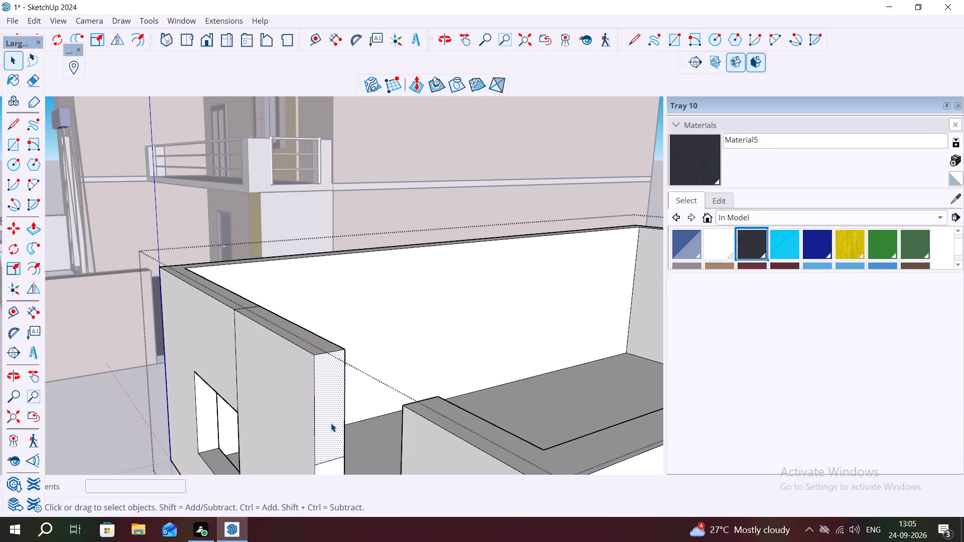
key("p")
left_click(331, 423)
scroll(350, 441, "down", 2)
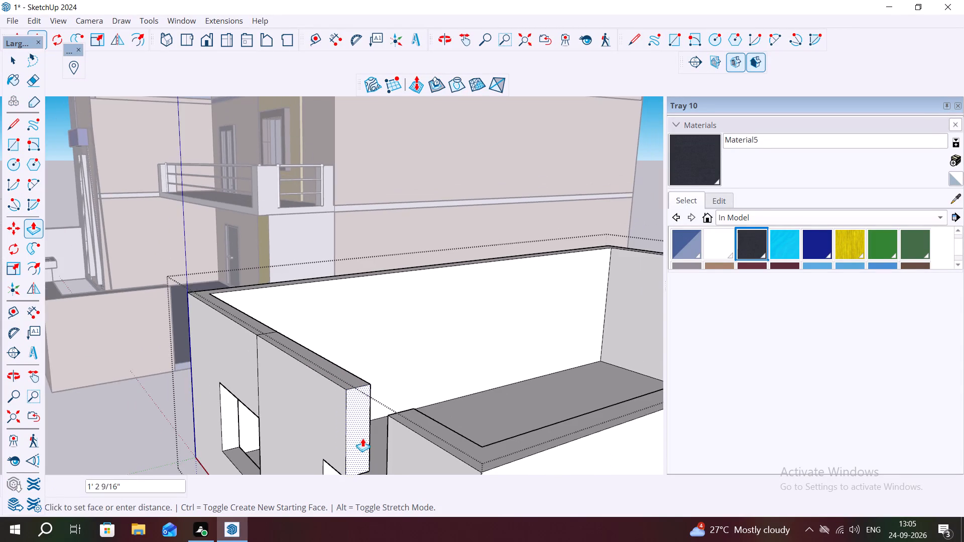
scroll(363, 438, "down", 3)
left_click(385, 454)
middle_click_drag(375, 417, 533, 428)
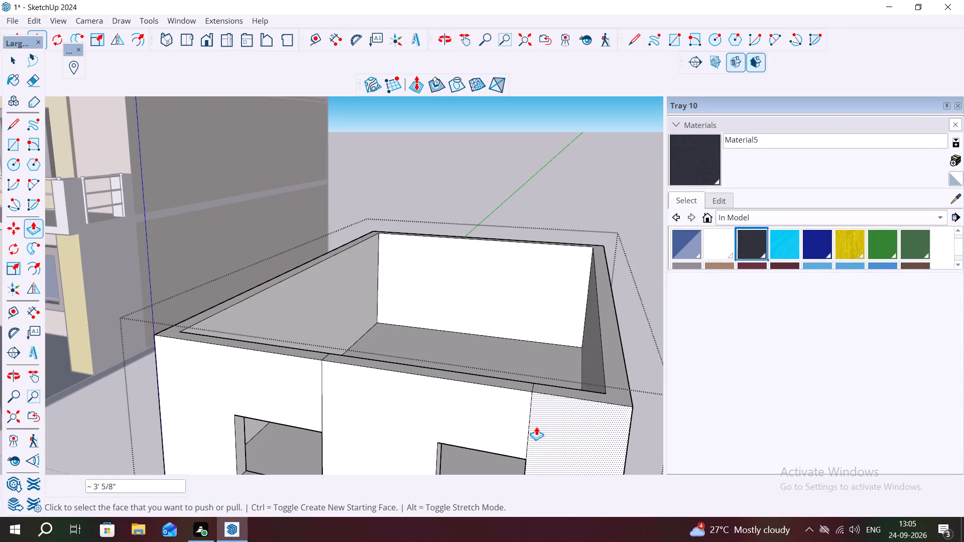
key("Escape")
key("space")
Erase the seam lines below and above the window opening on the front face and across the wall top.
scroll(498, 317, "down", 3)
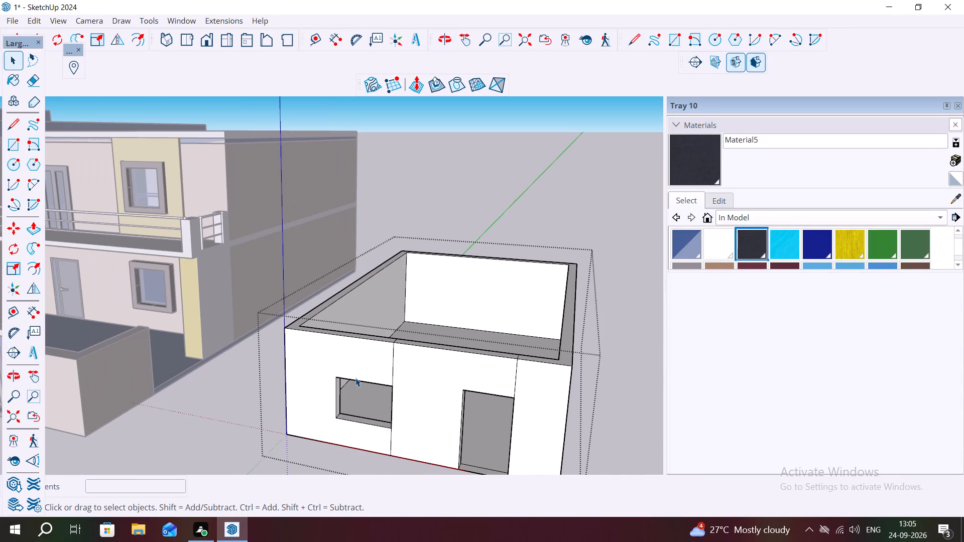
key("e")
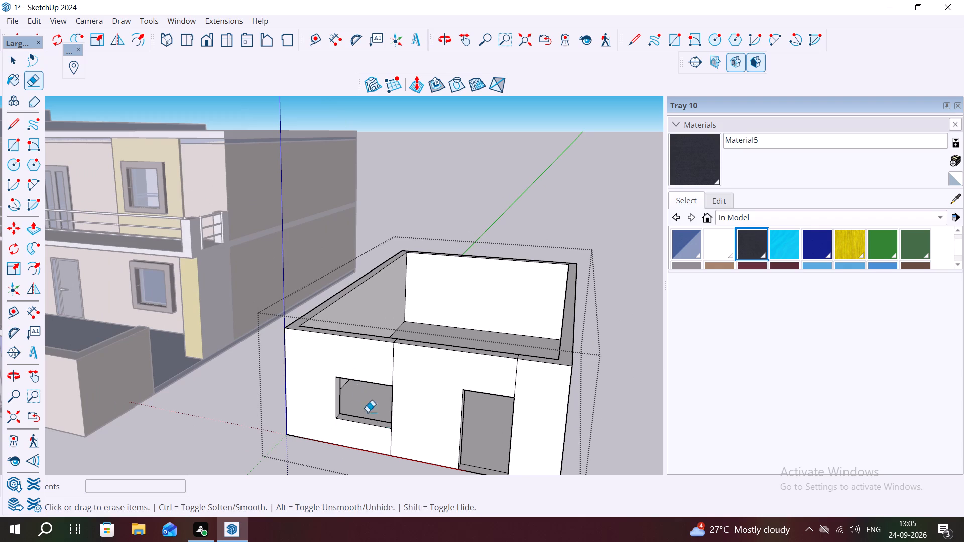
scroll(393, 452, "up", 10)
left_click(393, 437)
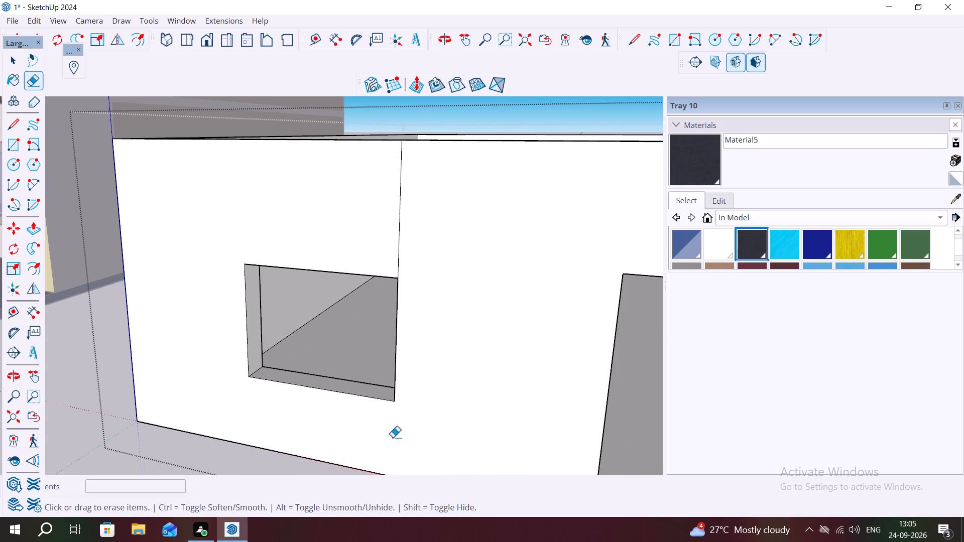
left_click(399, 228)
middle_click_drag(399, 223, 441, 382)
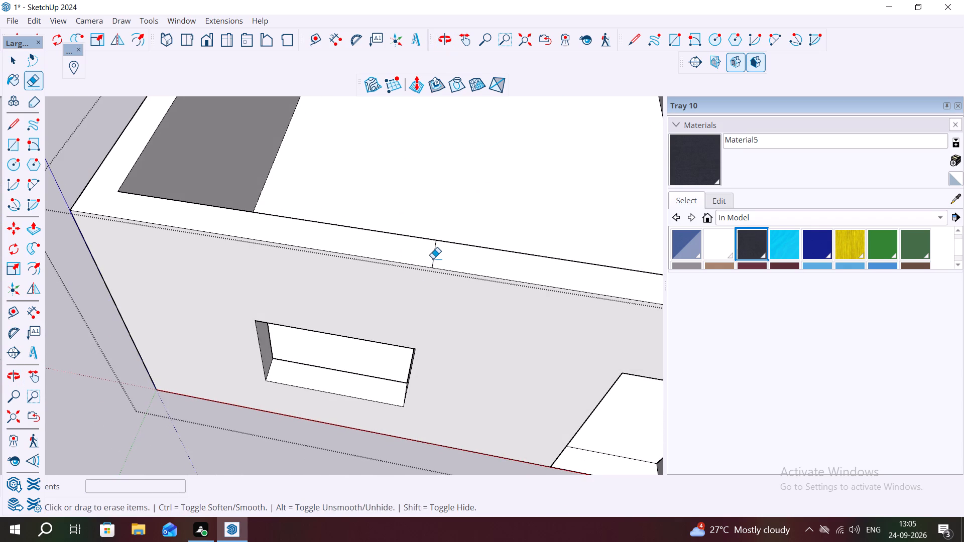
left_click(433, 258)
Erase the seam lines beside the doorway across the wall top and on the front face above the opening.
scroll(302, 296, "down", 8)
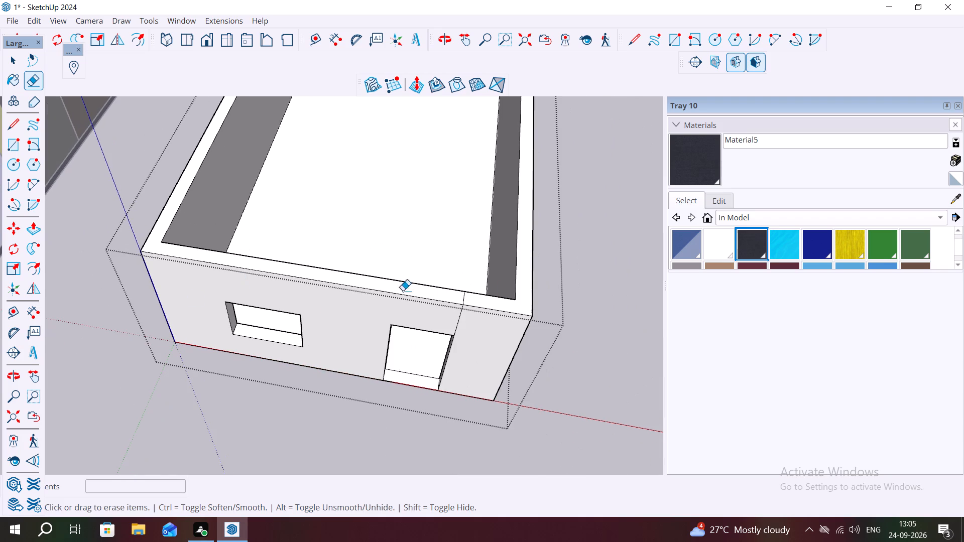
scroll(418, 286, "up", 10)
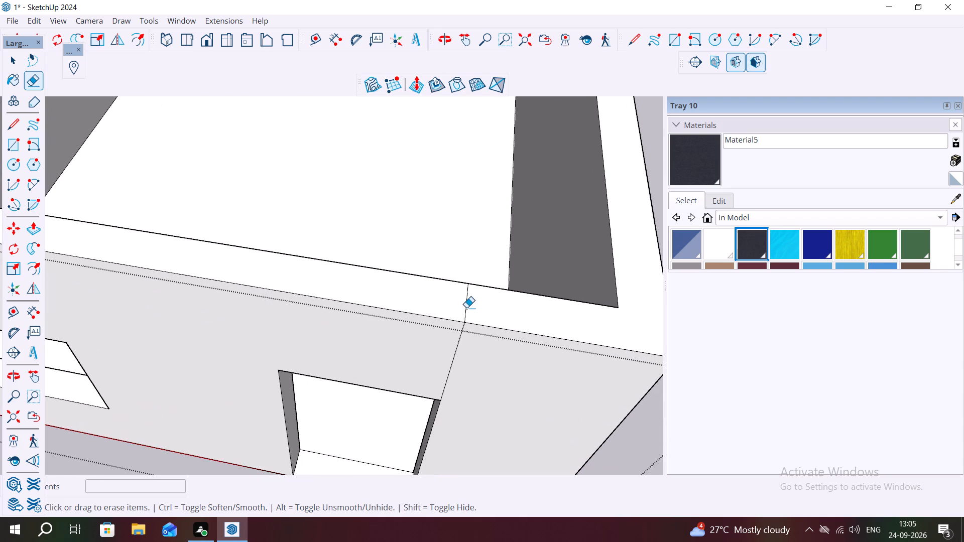
left_click(466, 308)
left_click(451, 362)
middle_click_drag(453, 354, 480, 228)
scroll(533, 310, "down", 9)
middle_click_drag(539, 399, 539, 272)
middle_click_drag(561, 346, 569, 410)
key("Escape")
key("space")
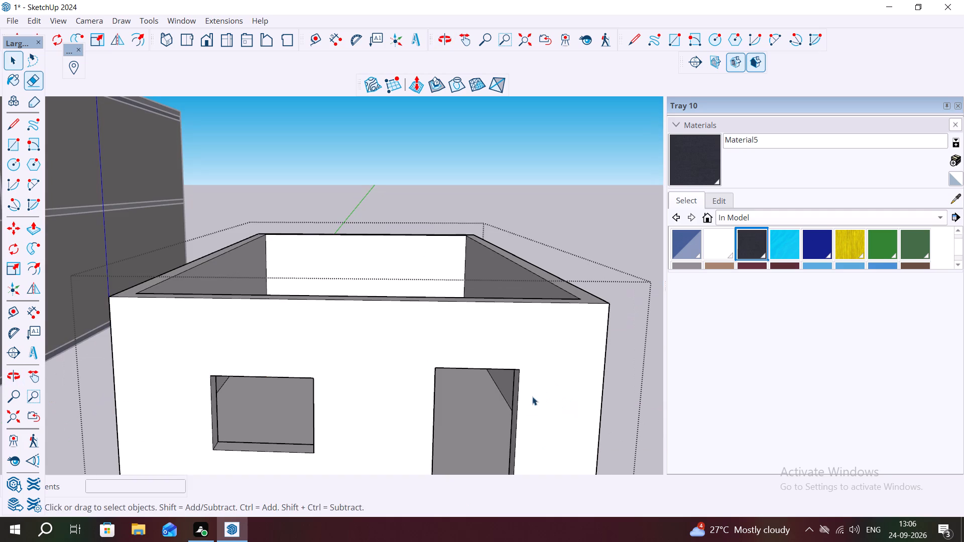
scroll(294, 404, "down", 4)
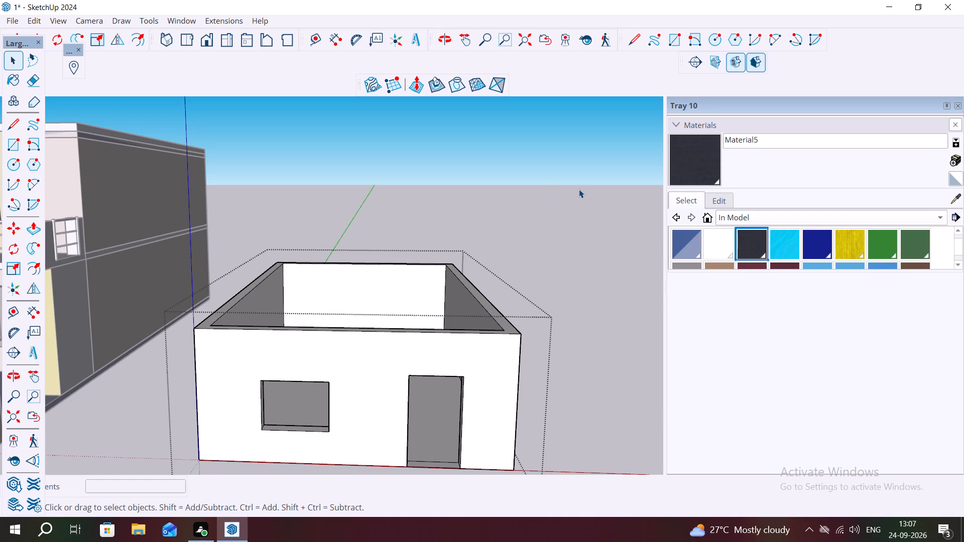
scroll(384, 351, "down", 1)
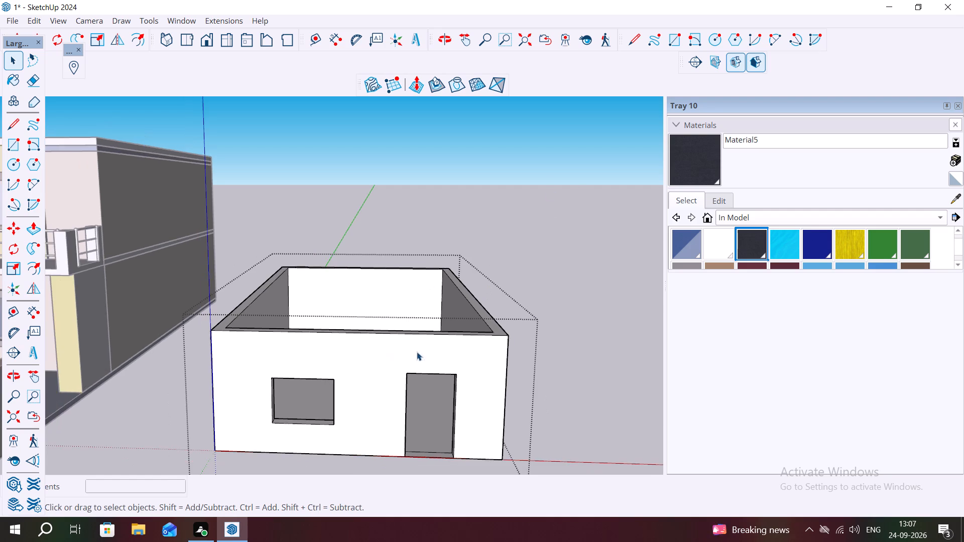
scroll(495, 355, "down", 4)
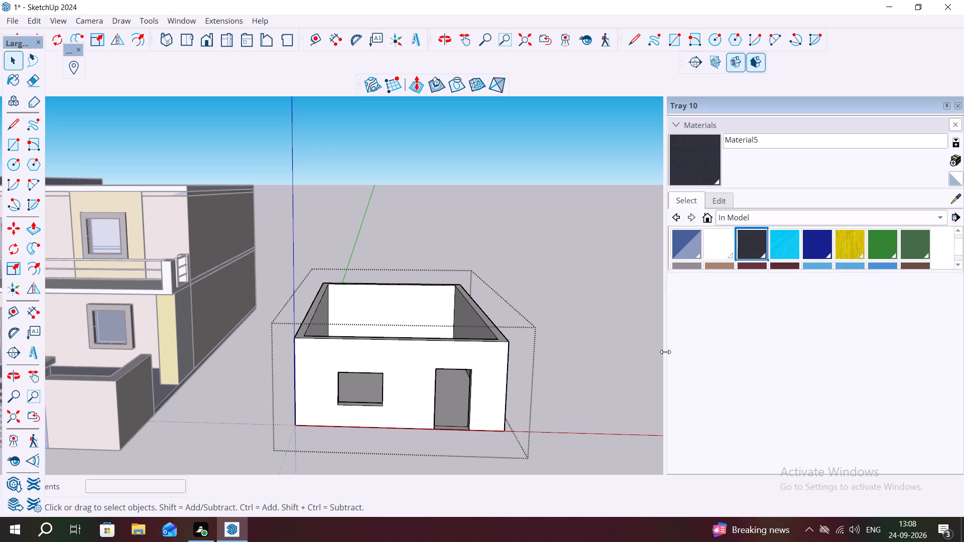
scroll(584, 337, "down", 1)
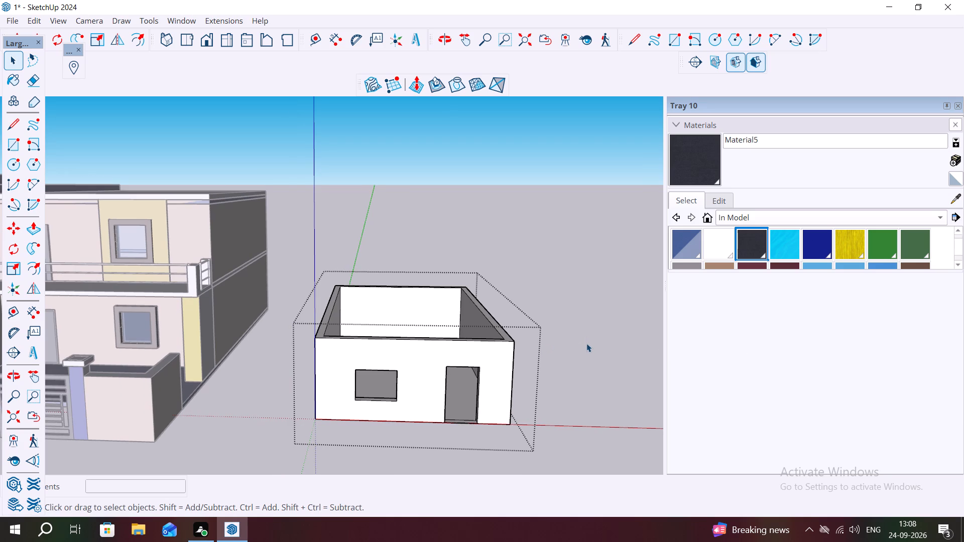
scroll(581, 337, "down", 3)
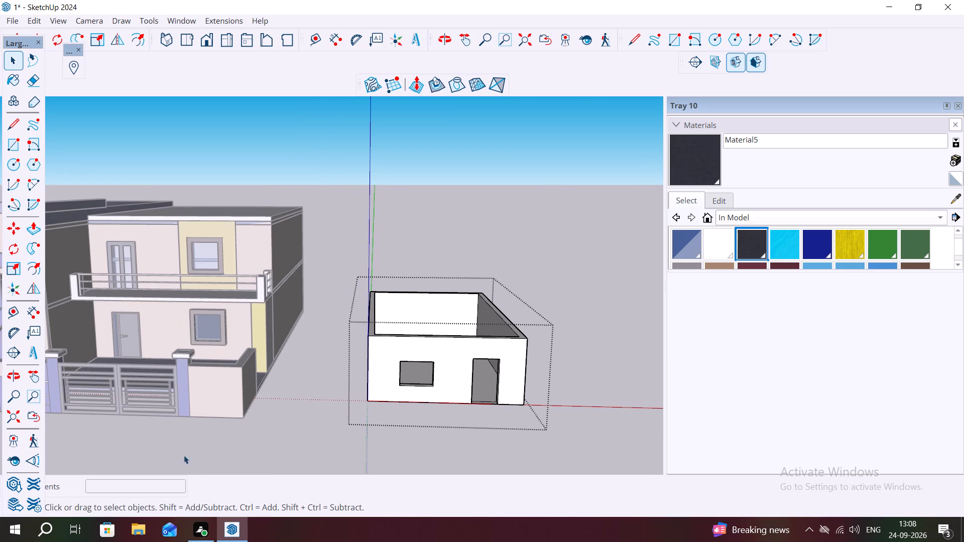
Save the model as 1 in the Documents folder, replacing the existing file.
left_click(14, 20)
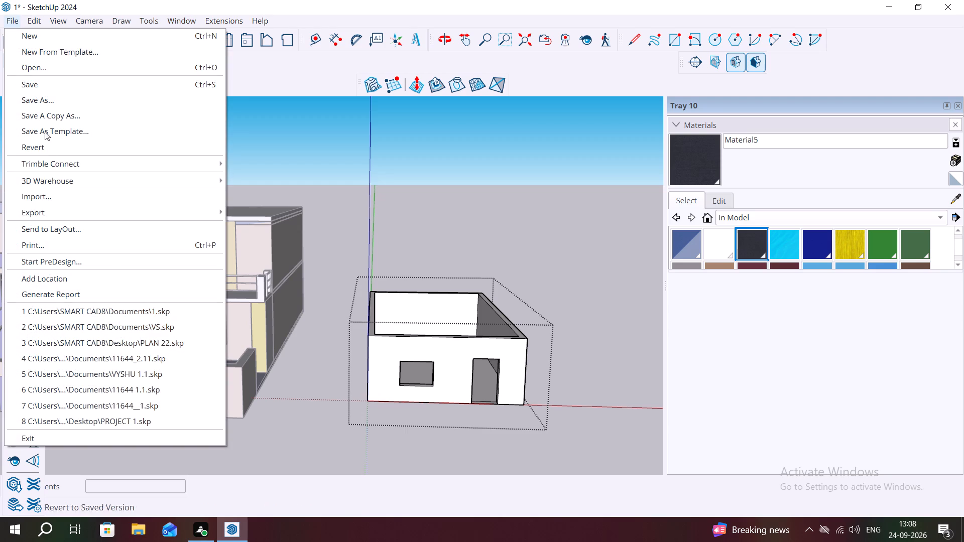
left_click(49, 100)
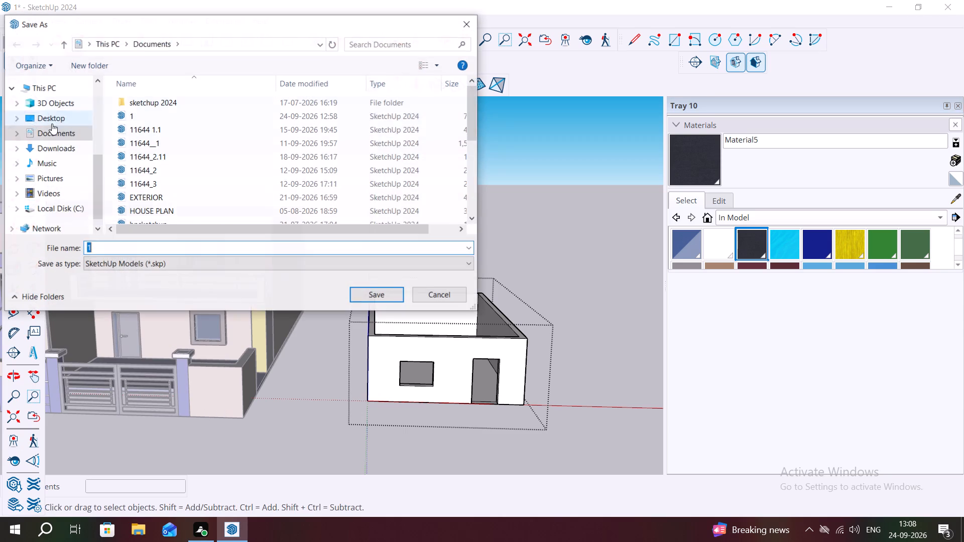
left_click(391, 294)
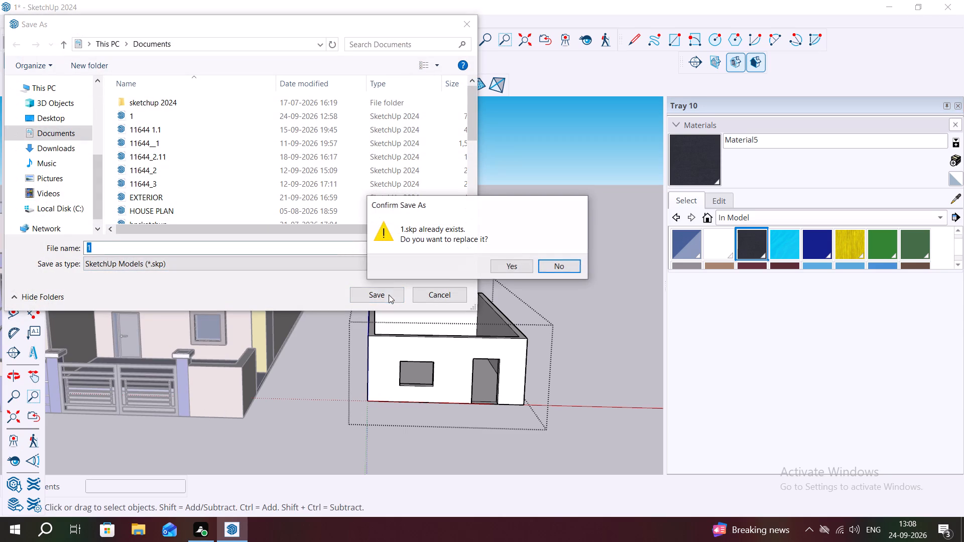
left_click(522, 263)
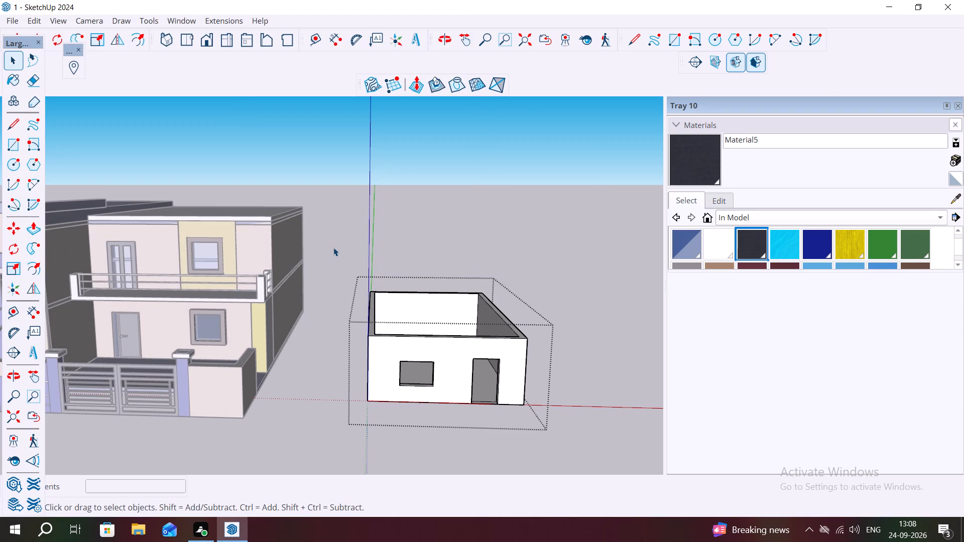
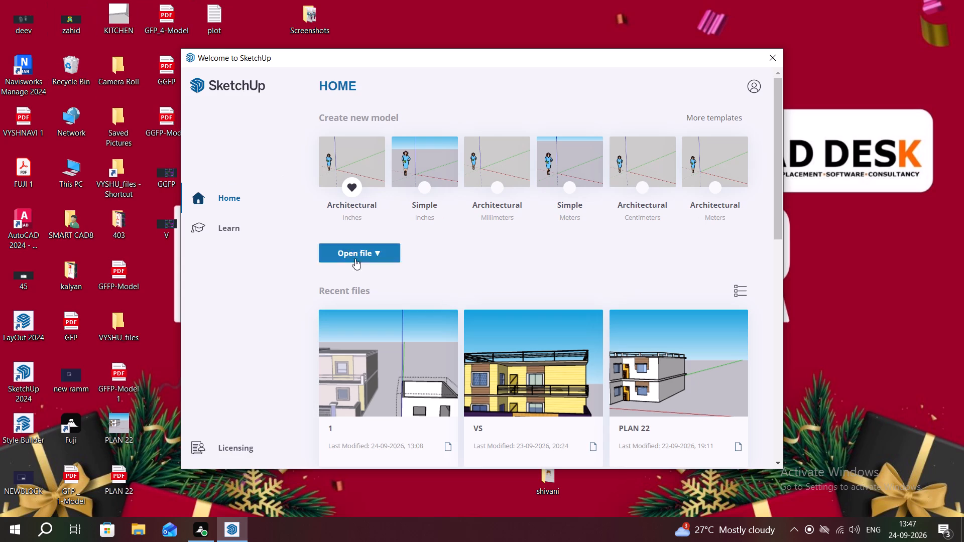
Open the recently saved model 1.
left_click(428, 363)
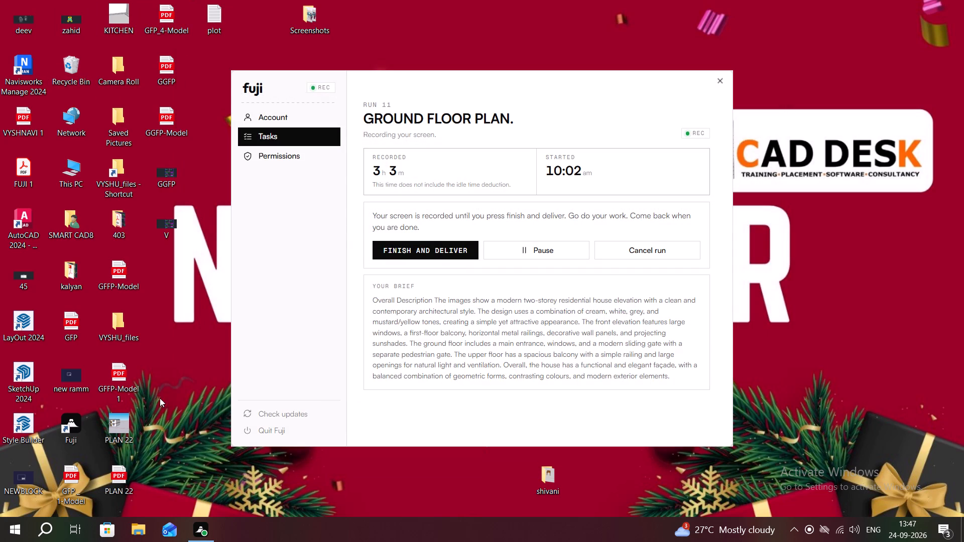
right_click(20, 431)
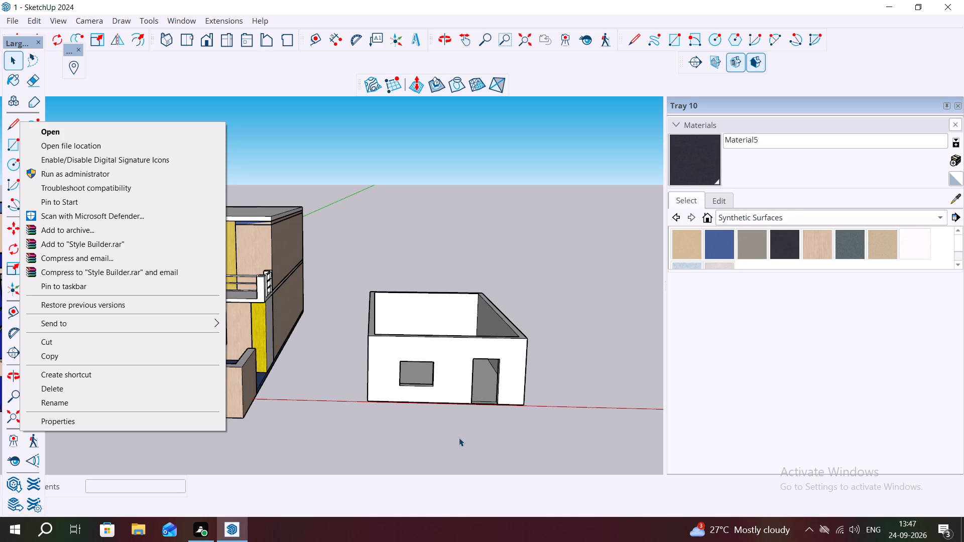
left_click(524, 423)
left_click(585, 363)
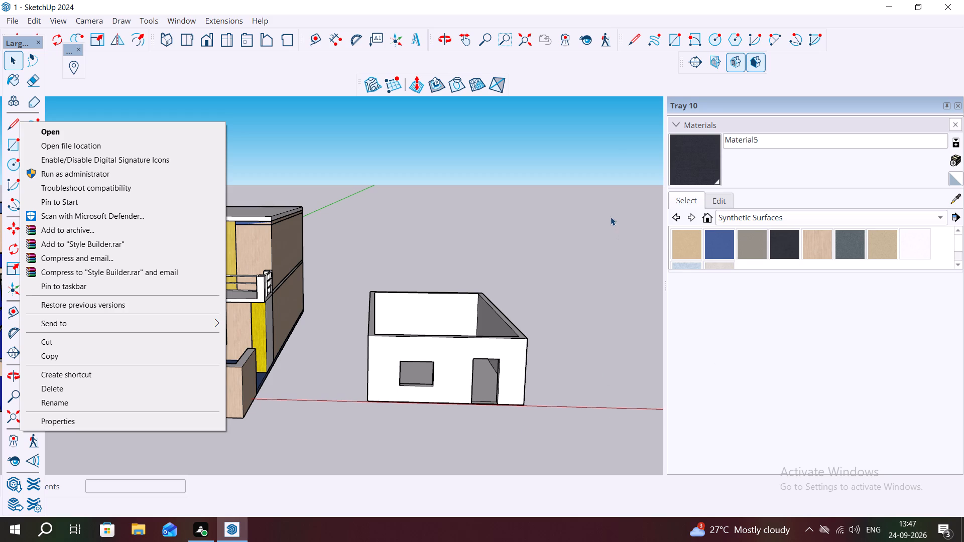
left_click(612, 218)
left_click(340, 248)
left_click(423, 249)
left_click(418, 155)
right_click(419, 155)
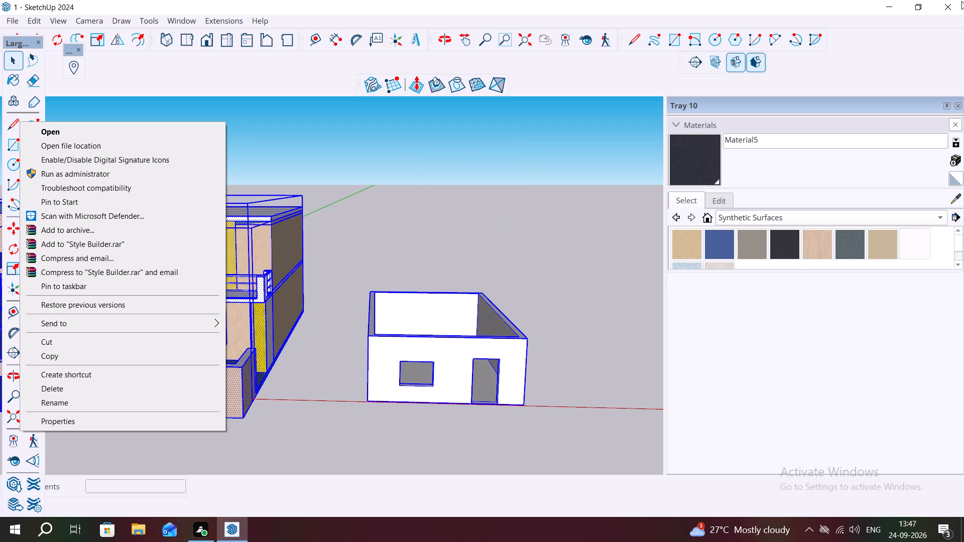
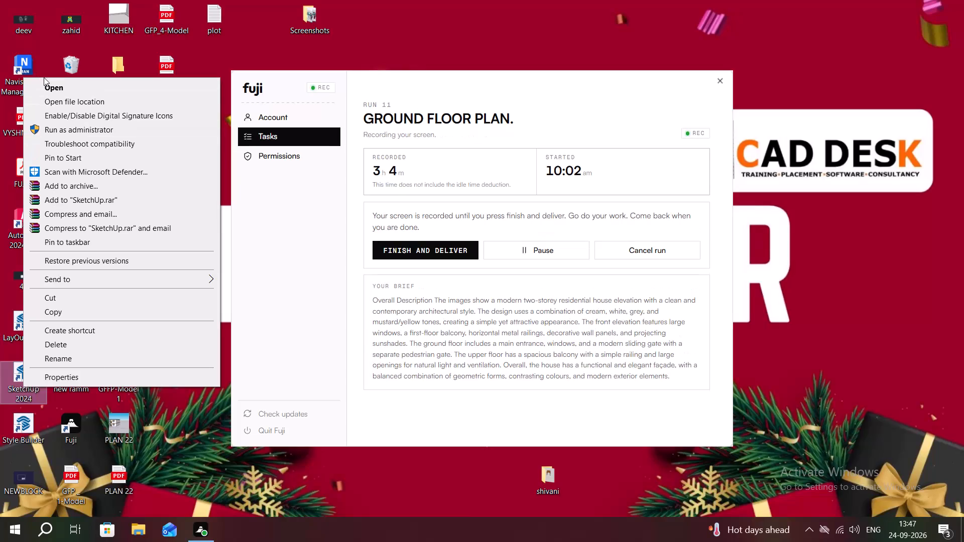
Launch SketchUp 2024 from the desktop and open the recent model 1.
left_click(53, 83)
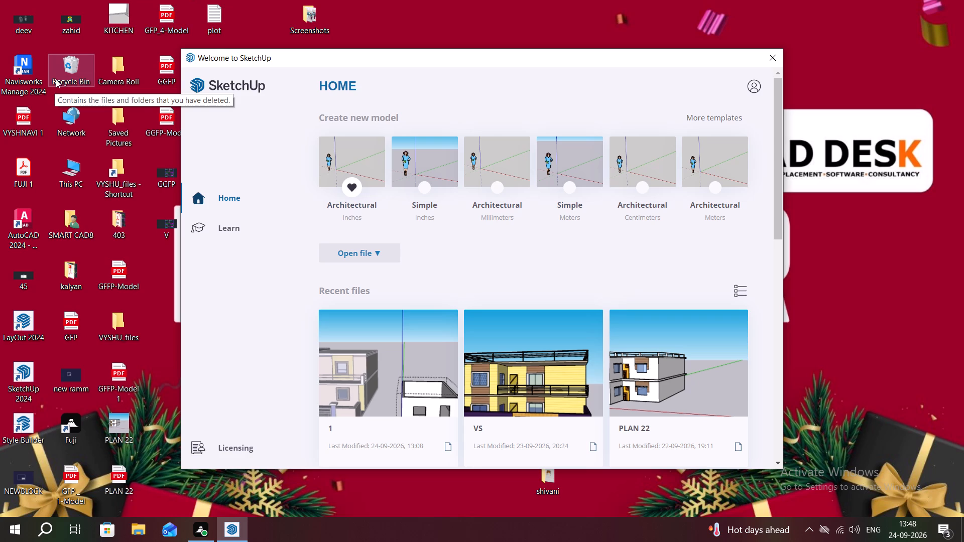
left_click(437, 401)
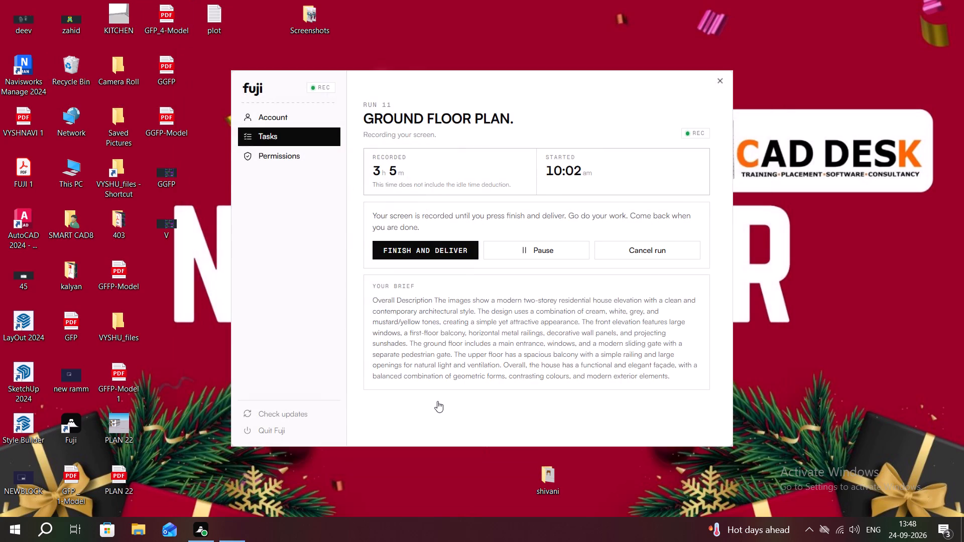
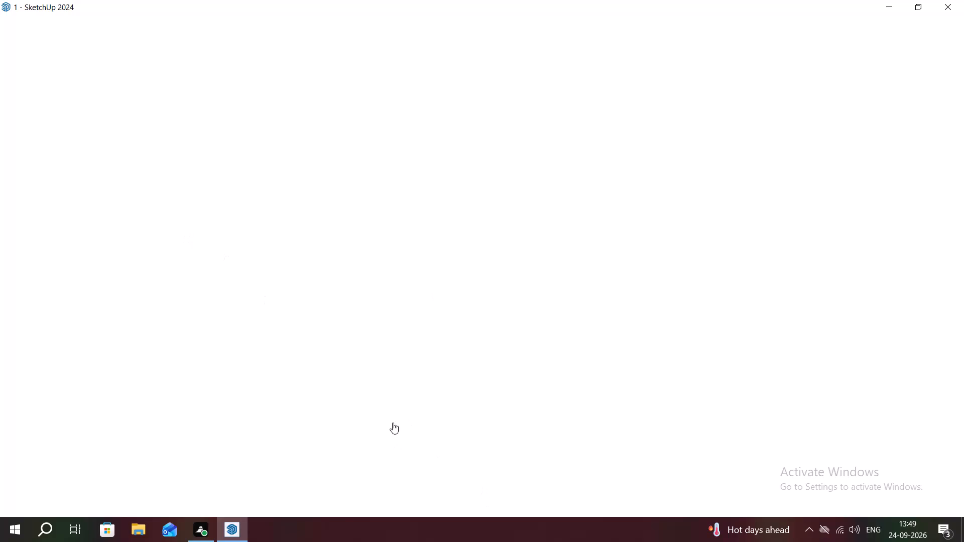
Force the unresponsive SketchUp 2024 window holding model 1 to close instead of waiting for it.
scroll(335, 373, "down", 3)
left_click(945, 6)
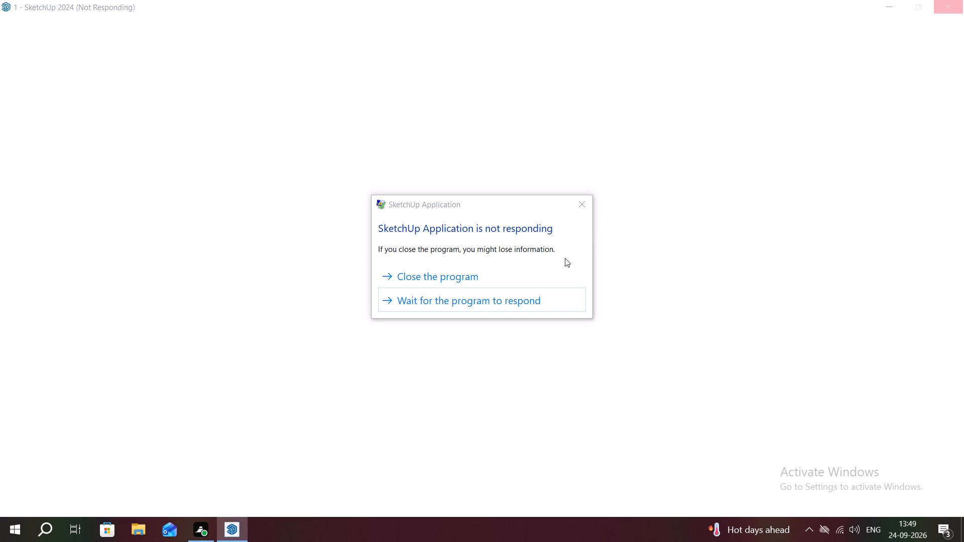
left_click(460, 270)
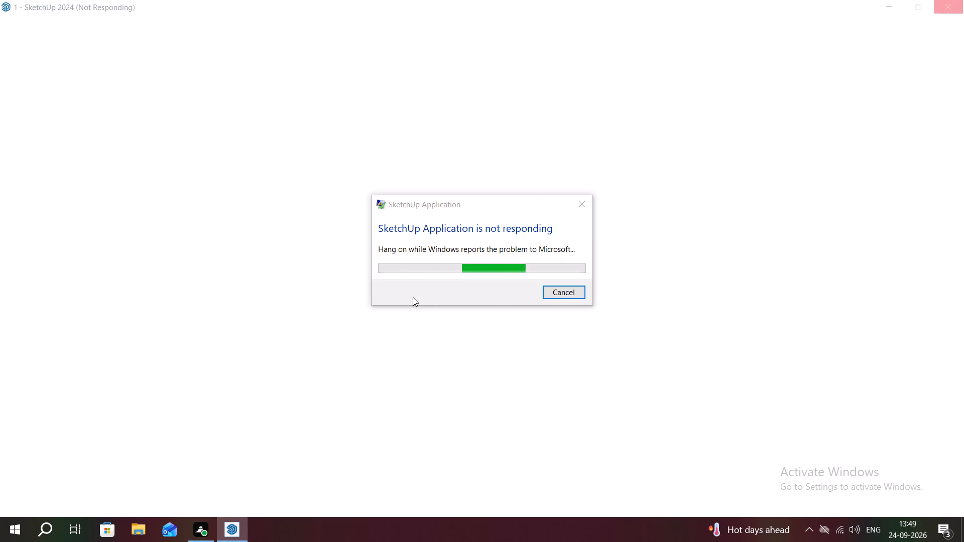
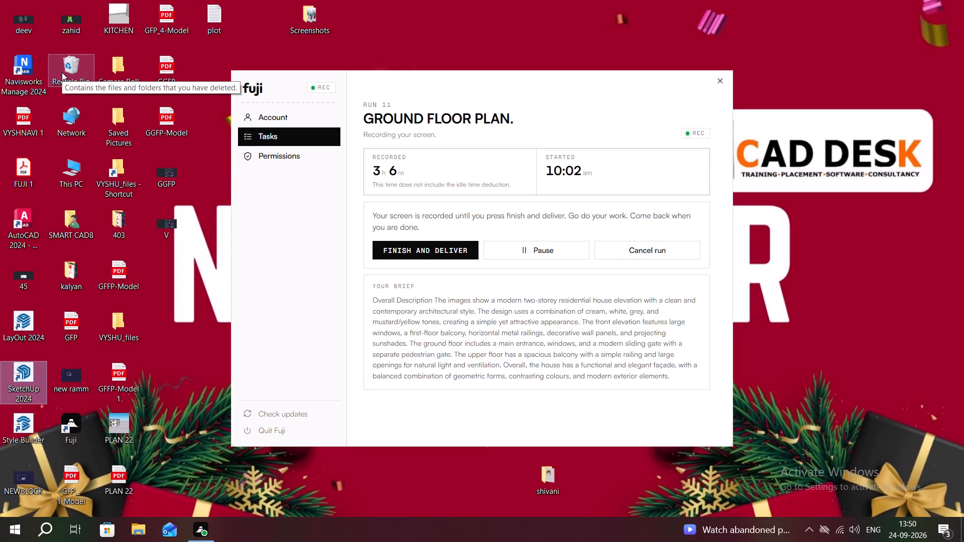
Launch SketchUp 2024 again from the desktop.
right_click(24, 374)
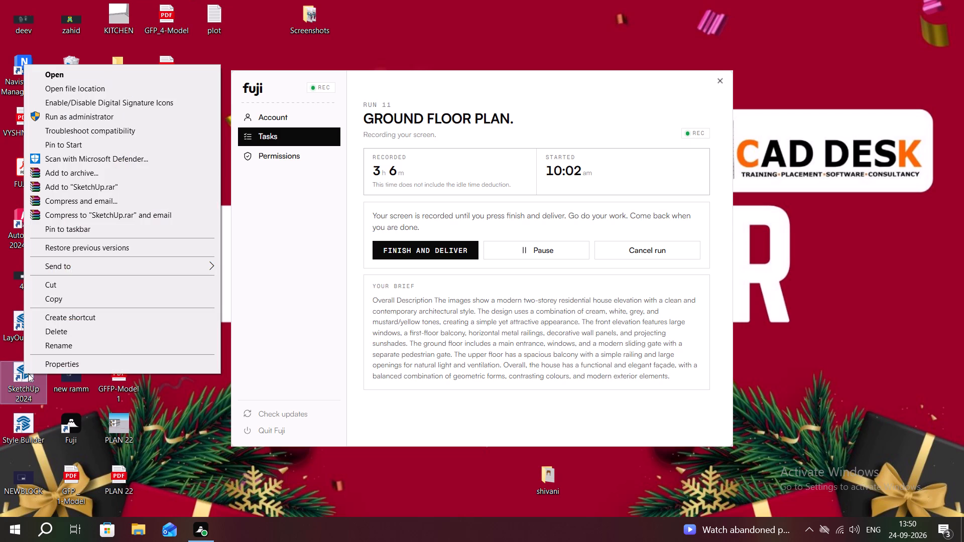
left_click(53, 72)
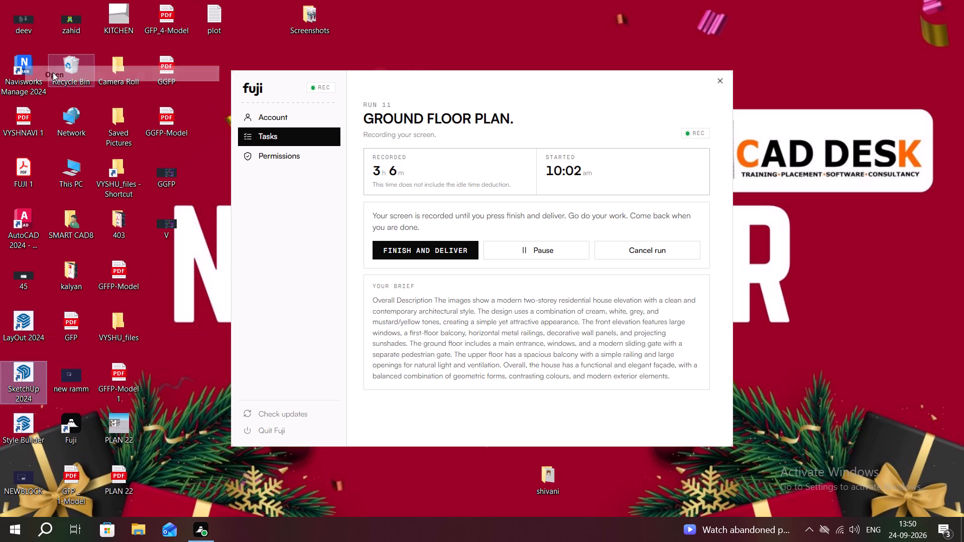
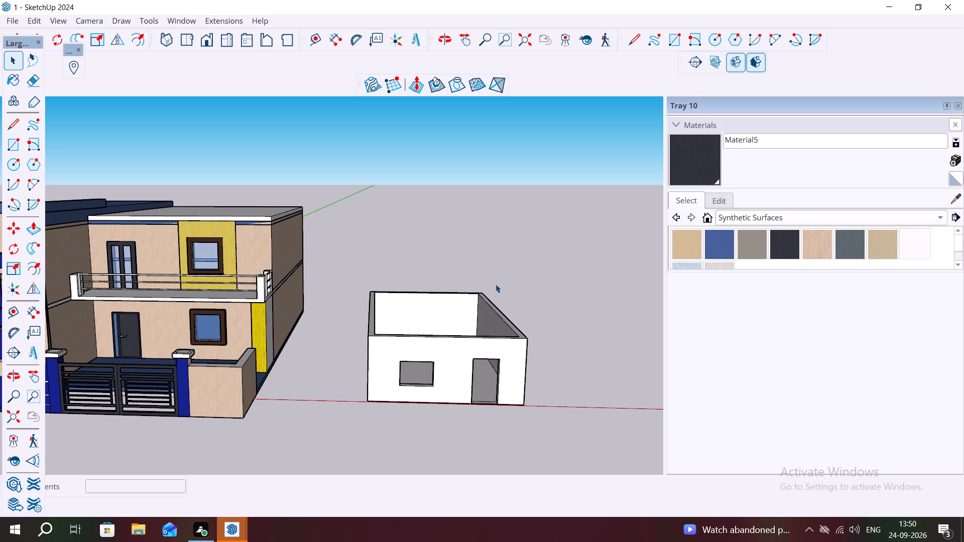
Examine the two-storey house and the walled structure beside it, including its front window and door openings, from several angles.
scroll(561, 209, "down", 3)
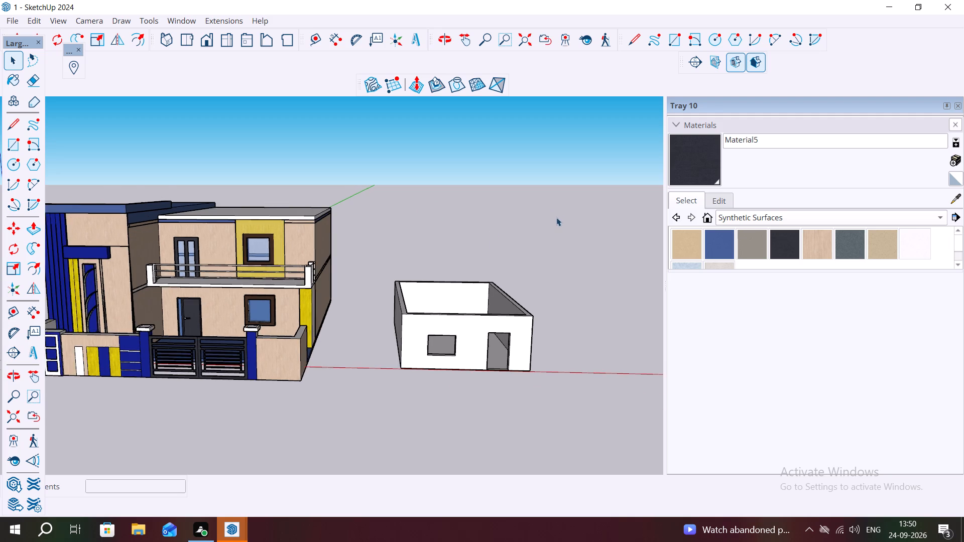
scroll(556, 218, "down", 5)
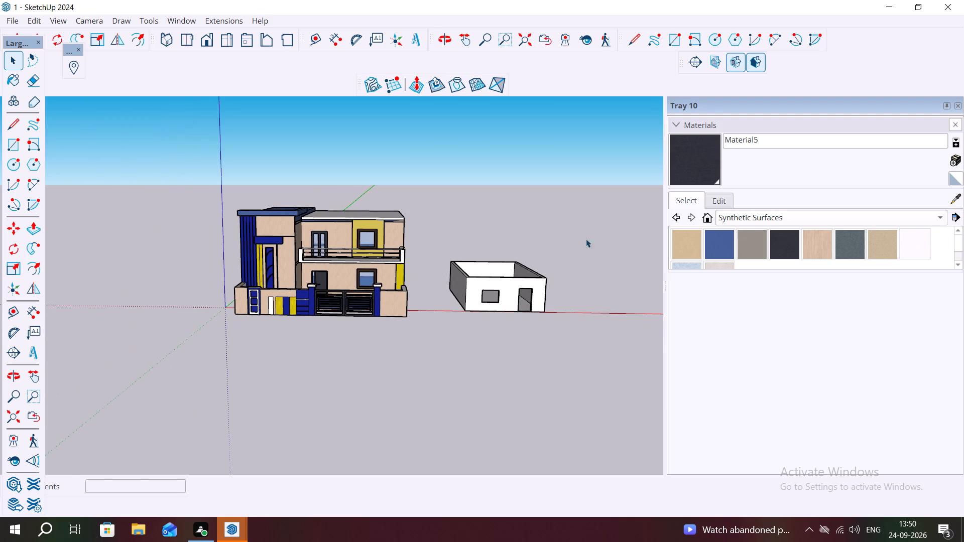
scroll(282, 331, "up", 6)
middle_click_drag(275, 326, 260, 329)
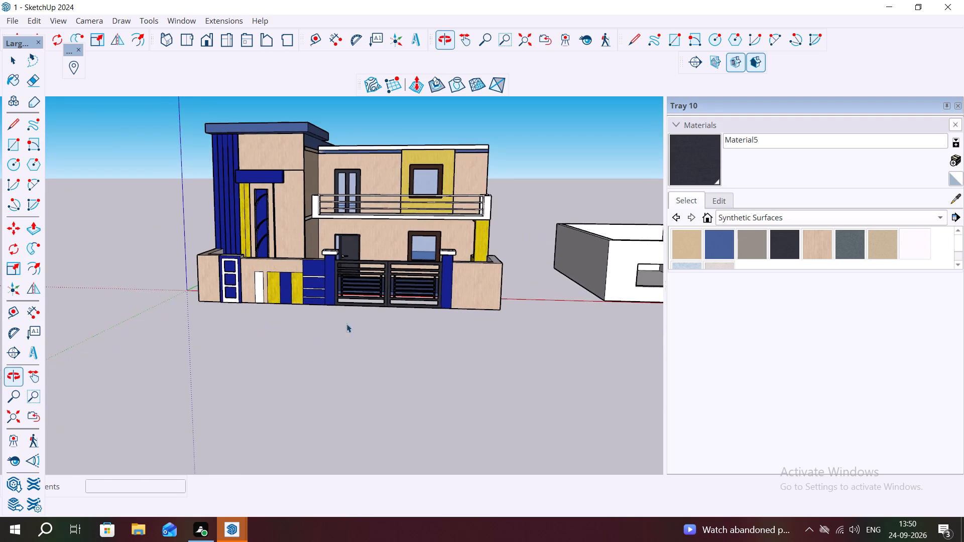
scroll(382, 317, "up", 2)
scroll(96, 296, "down", 13)
scroll(315, 292, "up", 4)
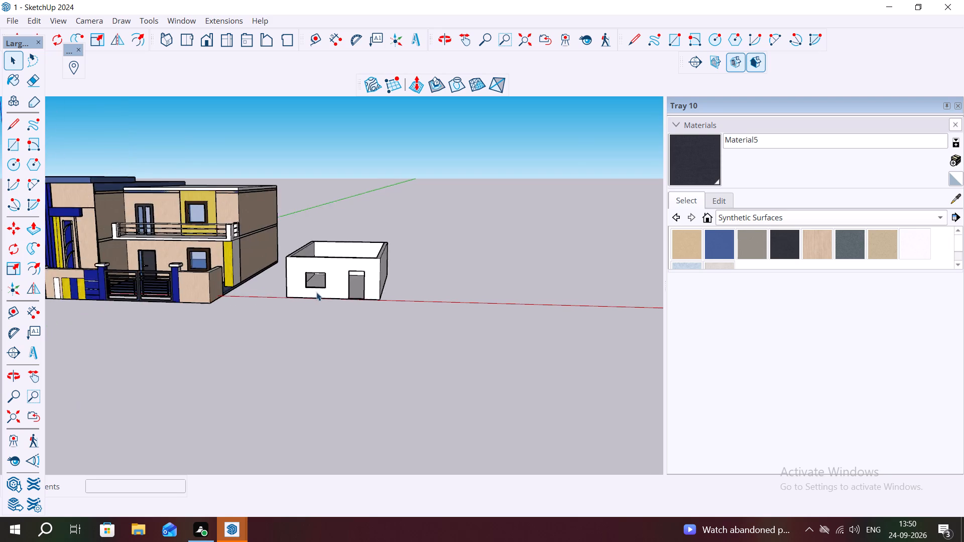
scroll(316, 292, "up", 6)
middle_click_drag(372, 291, 440, 309)
scroll(440, 309, "up", 6)
middle_click_drag(419, 308, 423, 282)
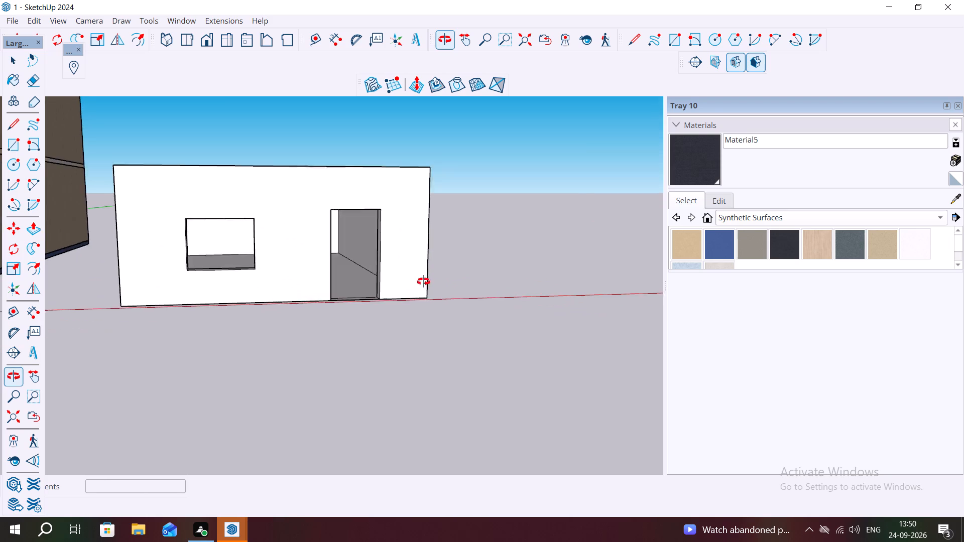
middle_click_drag(423, 282, 428, 280)
middle_click_drag(433, 290, 433, 323)
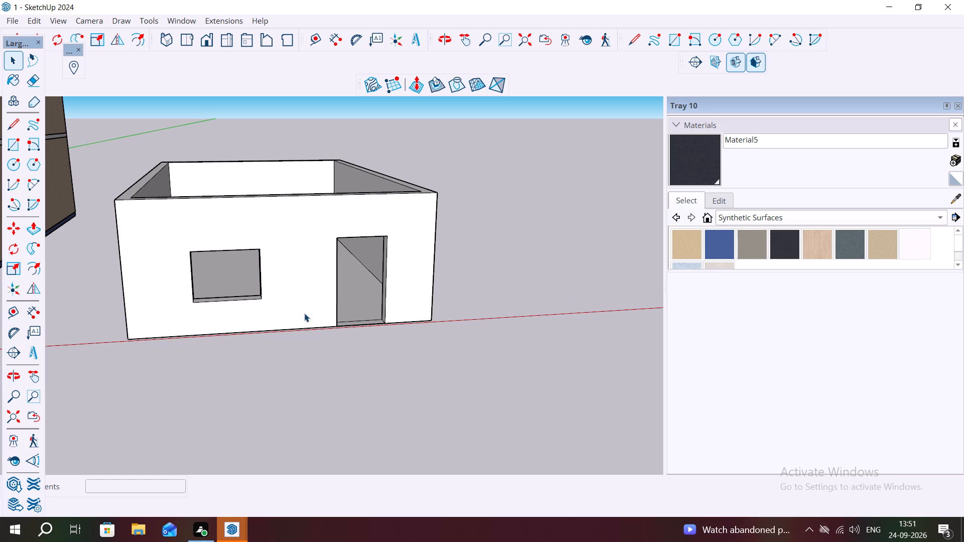
scroll(334, 300, "down", 13)
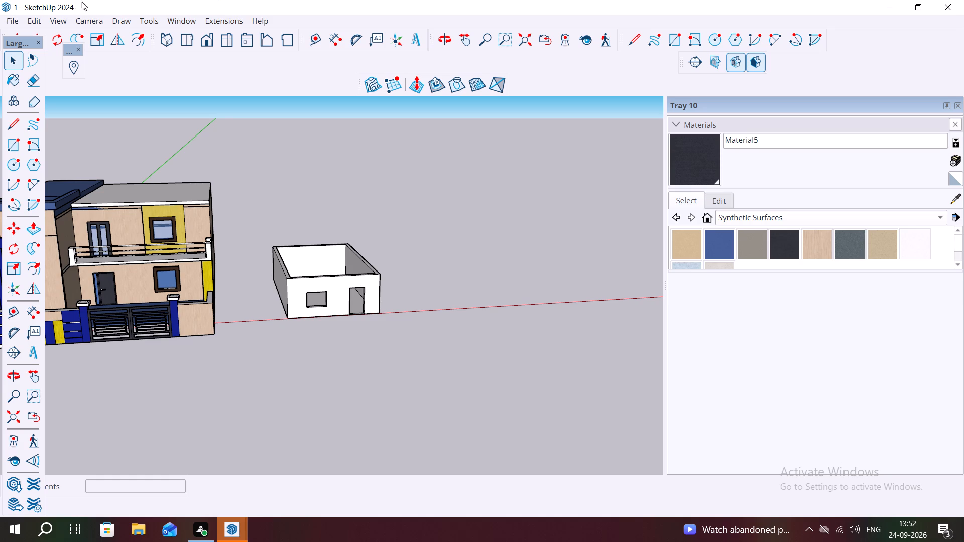
scroll(152, 0, "down", 4)
scroll(70, 1, "down", 2)
scroll(307, 224, "down", 11)
middle_click_drag(521, 267, 433, 288)
scroll(405, 291, "up", 5)
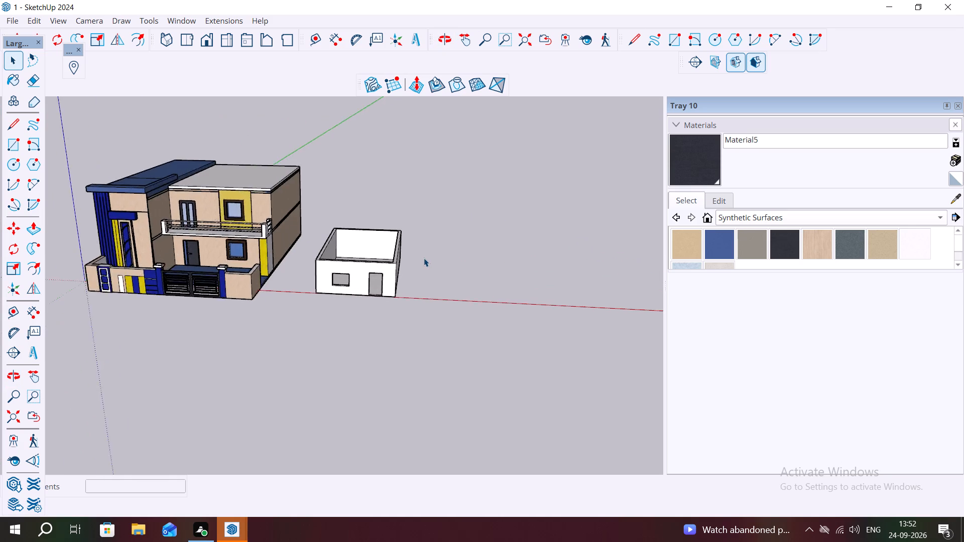
scroll(424, 258, "up", 5)
middle_click_drag(458, 282, 501, 274)
scroll(397, 288, "up", 1)
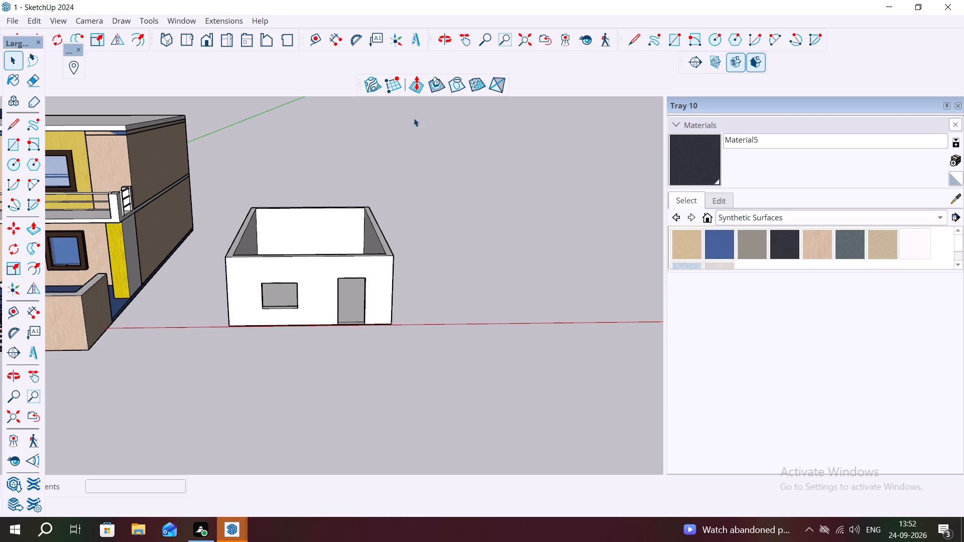
Open the walled structure's group and inspect its floor face and connected wall geometry from above and from the front.
double_click(332, 270)
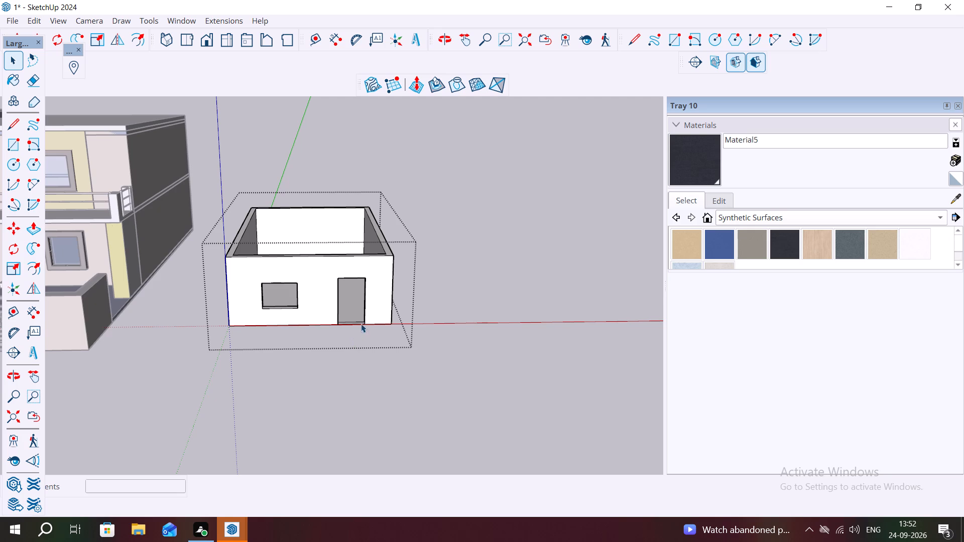
double_click(355, 323)
double_click(354, 317)
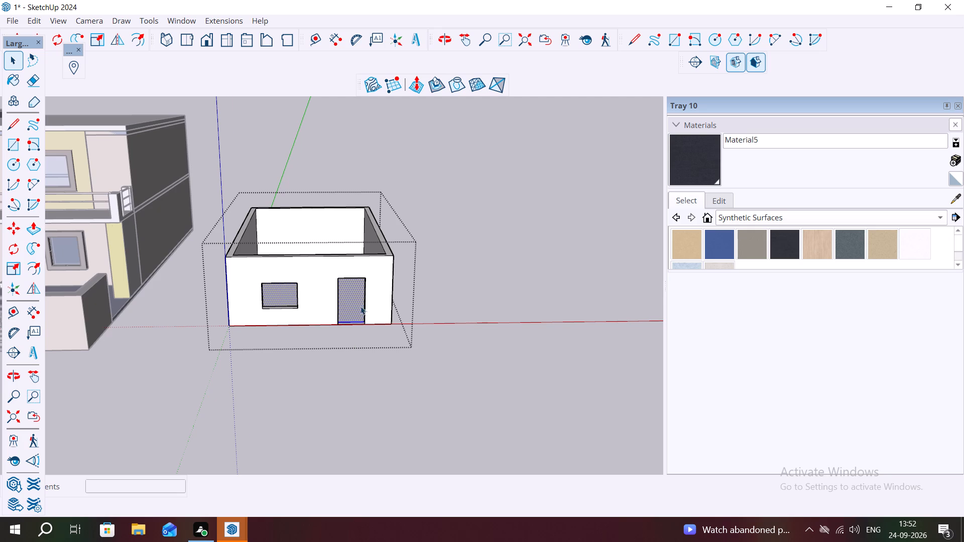
scroll(363, 305, "down", 2)
middle_click_drag(402, 277, 429, 381)
scroll(396, 278, "down", 1)
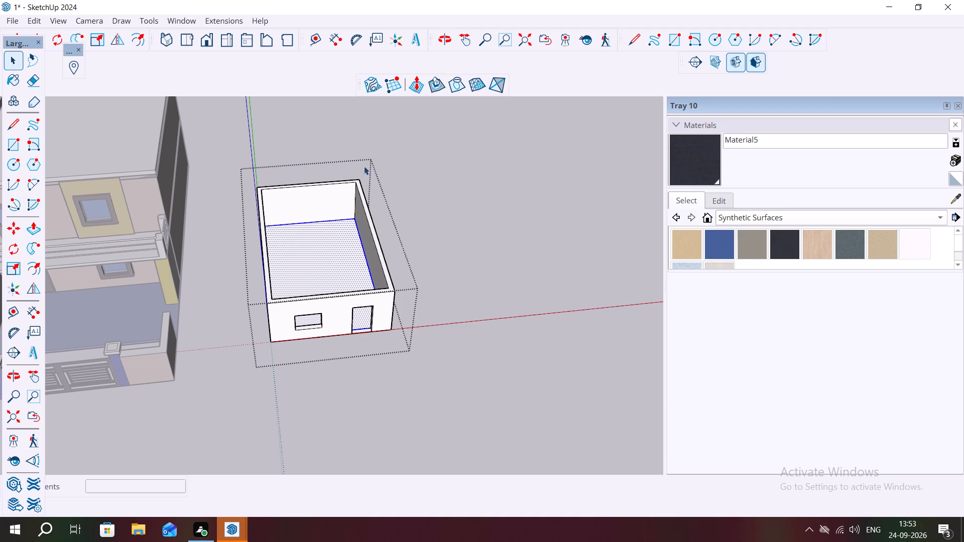
left_click(474, 218)
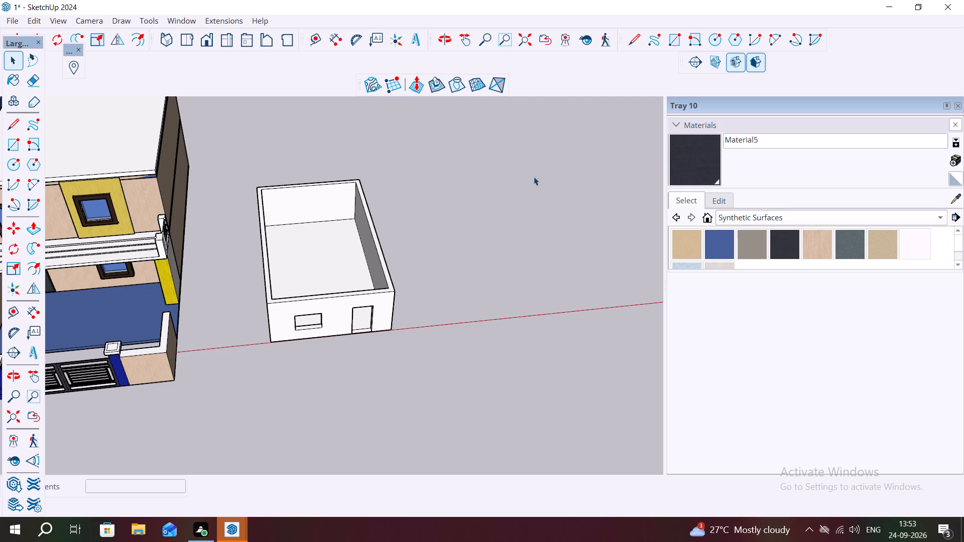
middle_click_drag(294, 346, 297, 296)
scroll(311, 334, "up", 7)
triple_click(340, 321)
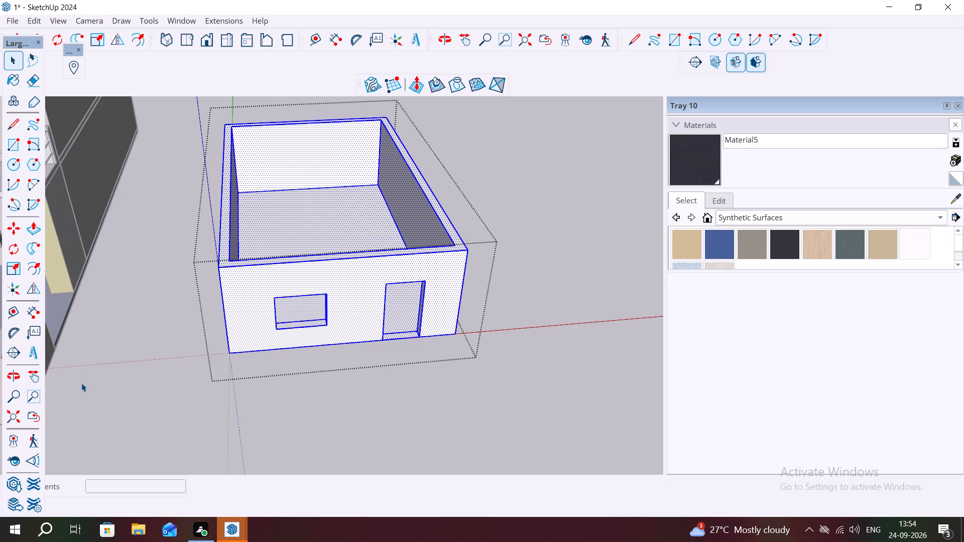
middle_click_drag(317, 349, 218, 225)
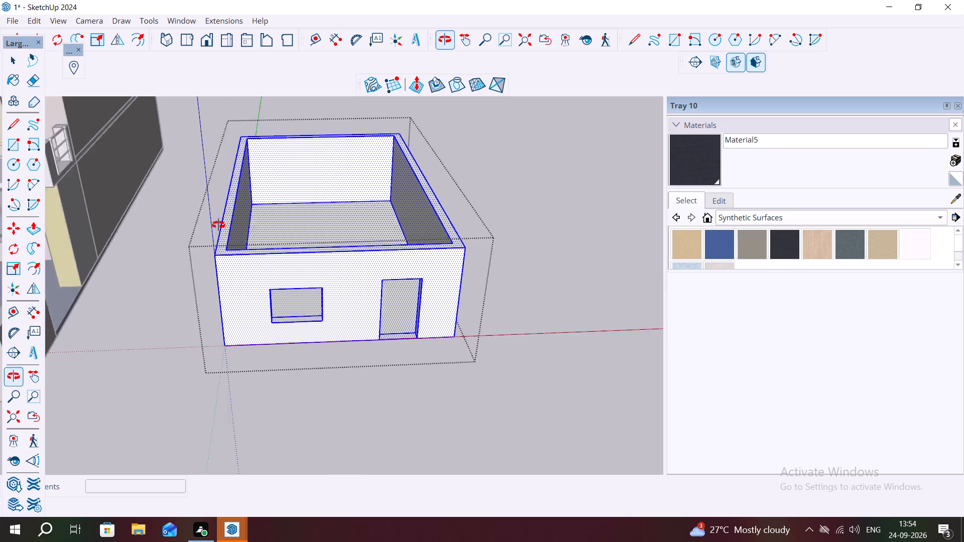
middle_click_drag(218, 225, 218, 224)
scroll(313, 353, "up", 2)
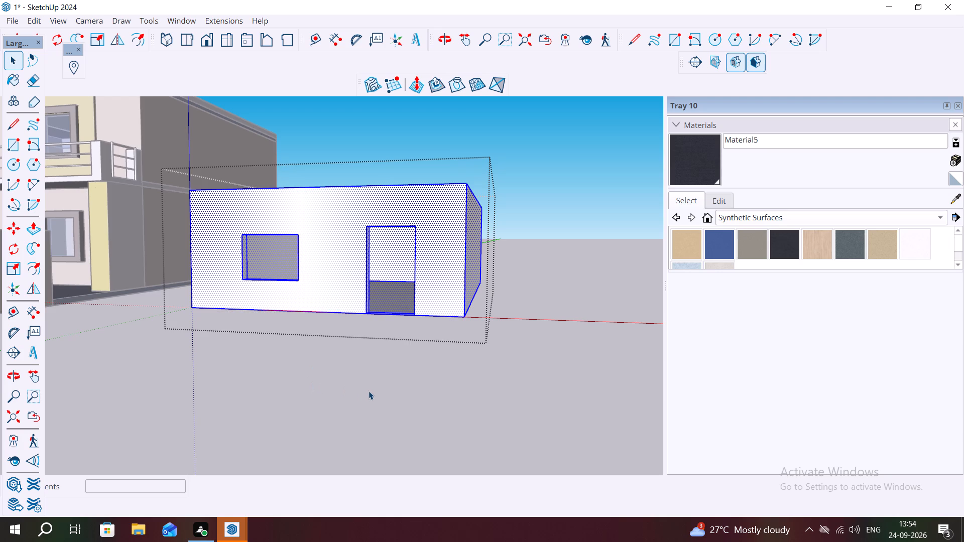
key("Escape")
key("space")
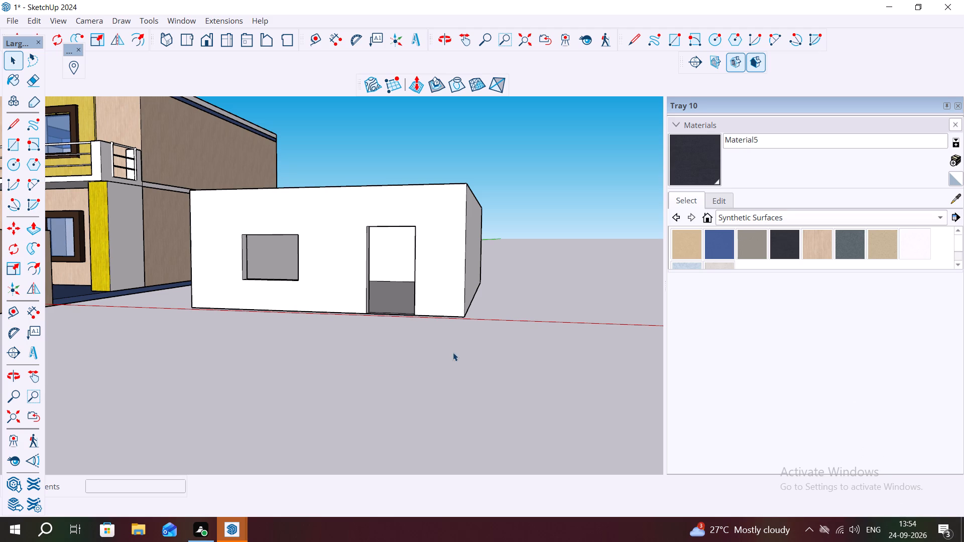
Reopen the walled structure's group with all its geometry selected, examine the front openings and interior, and leave the group.
scroll(527, 293, "down", 5)
scroll(303, 264, "up", 2)
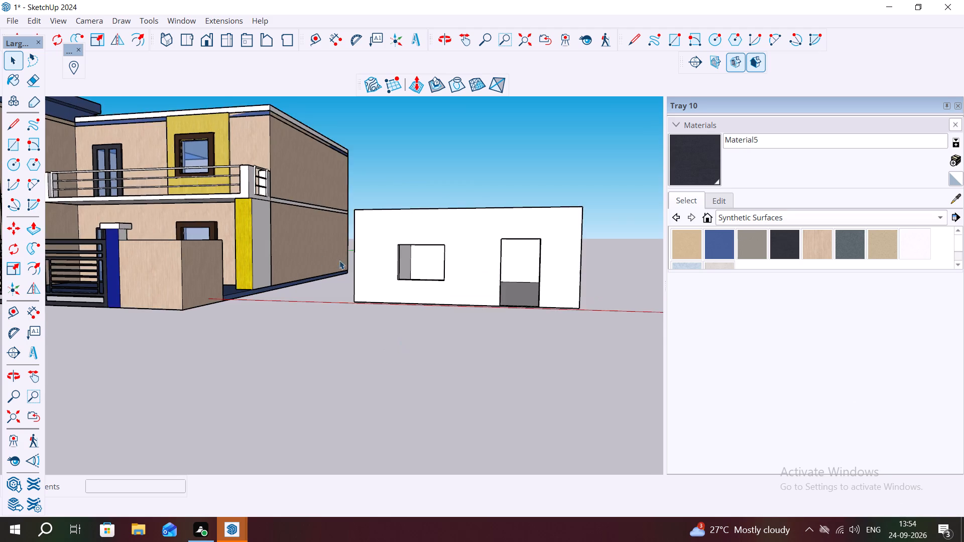
scroll(367, 258, "up", 5)
middle_click_drag(423, 282, 408, 309)
middle_click_drag(421, 311, 436, 311)
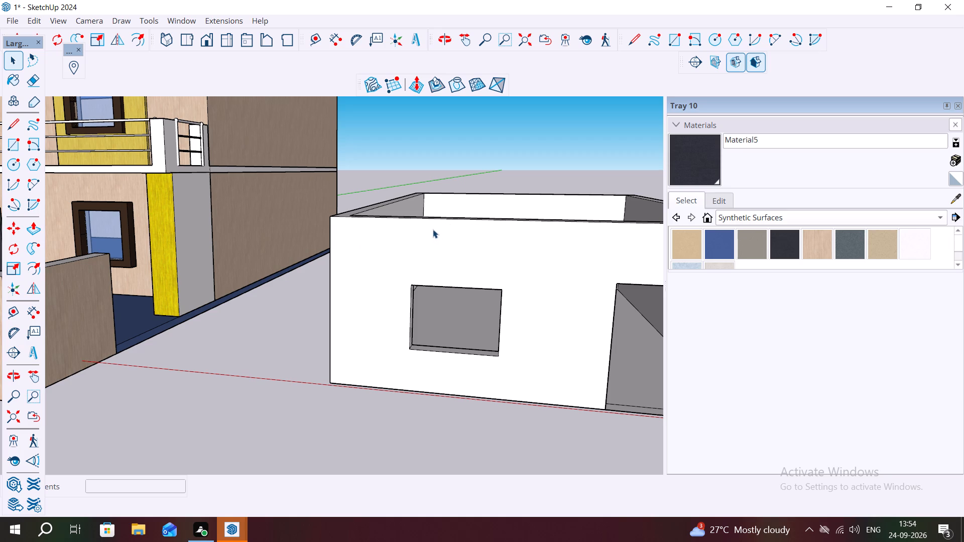
scroll(415, 223, "down", 1)
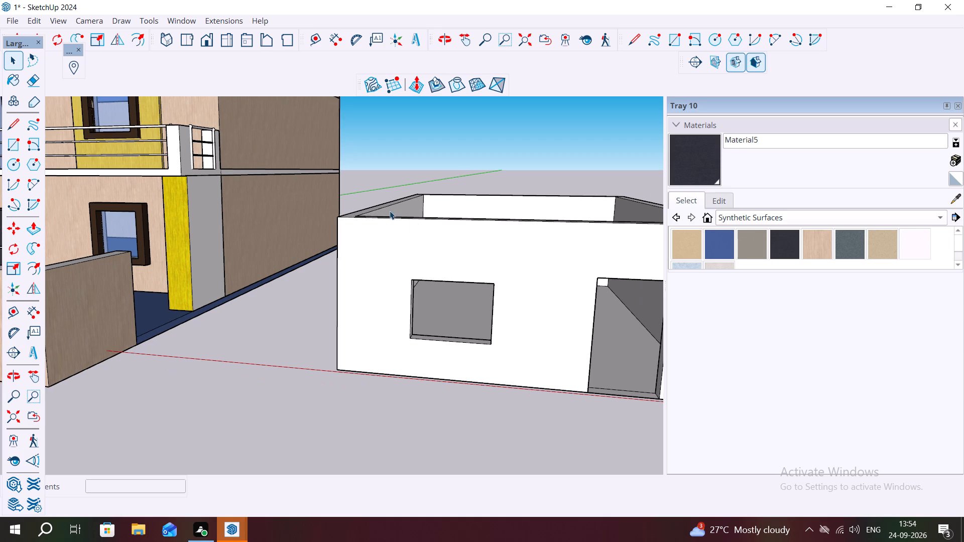
scroll(390, 210, "down", 4)
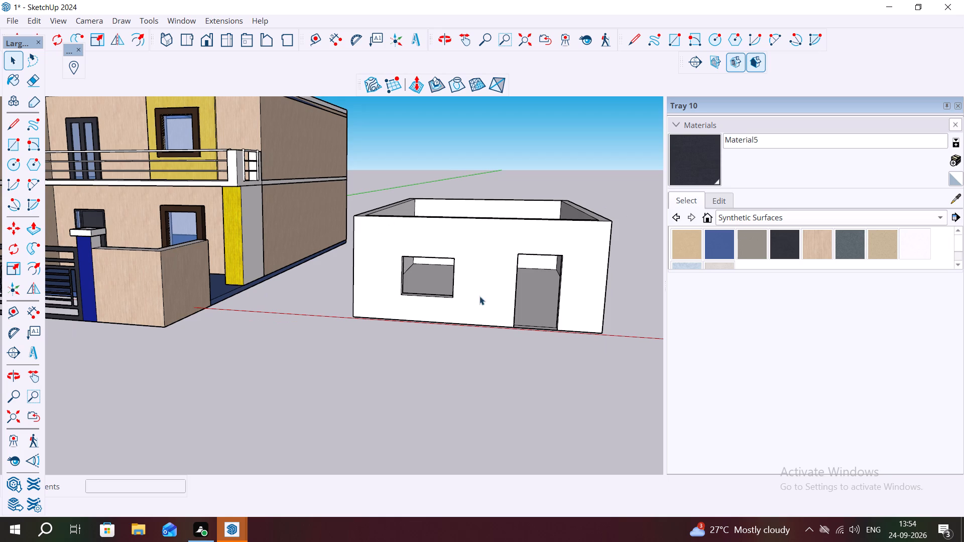
triple_click(520, 323)
double_click(520, 323)
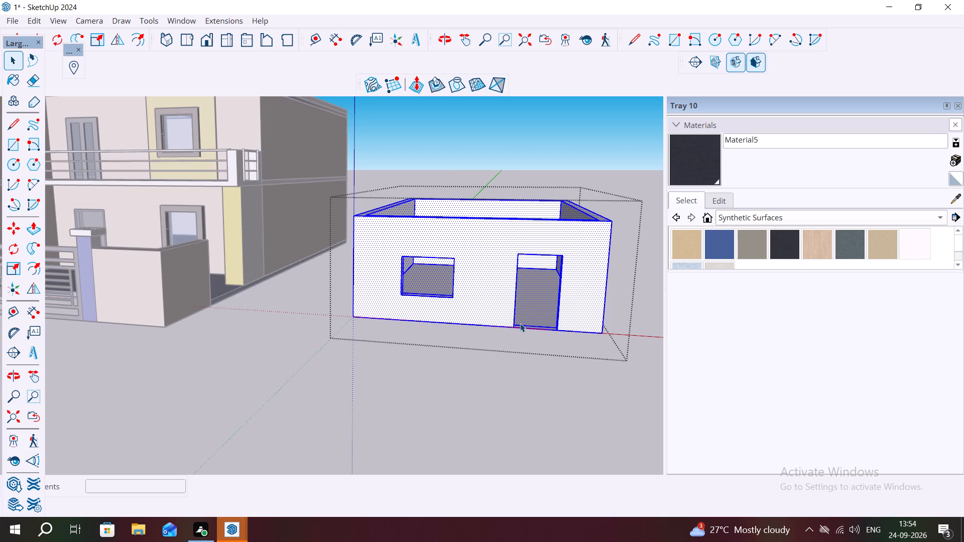
middle_click_drag(445, 267, 471, 432)
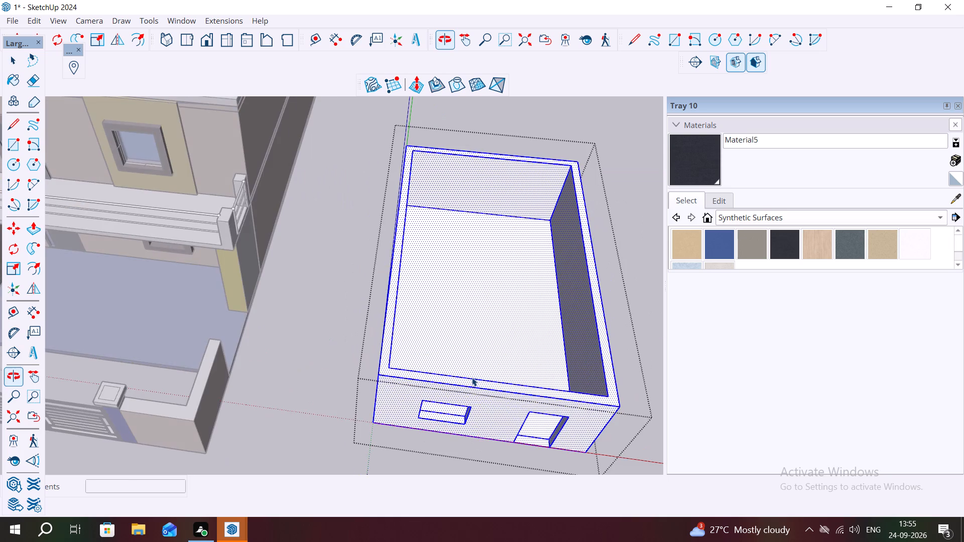
scroll(505, 262, "up", 1)
key("Escape")
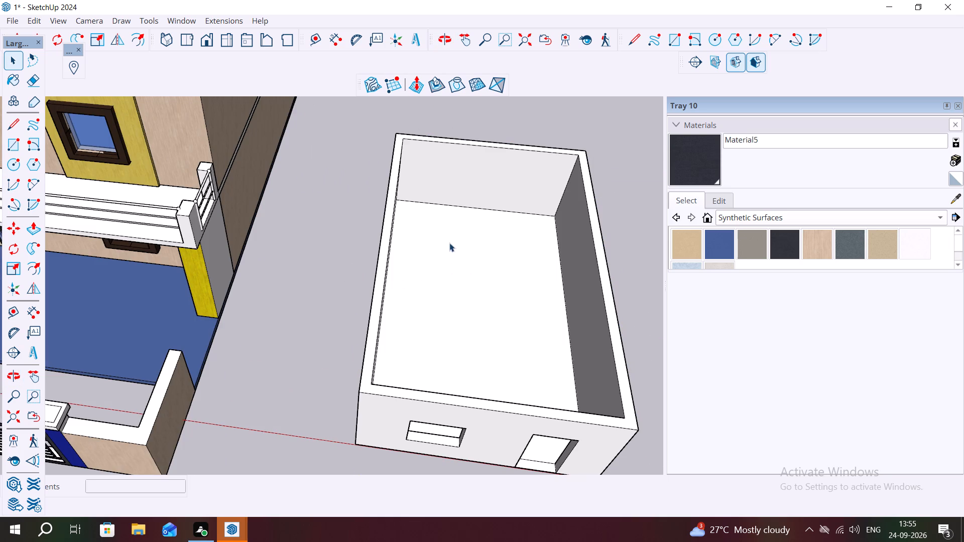
Draw a rectangle about 3' 11 1/4" by 3' filling the window opening in the walled structure's front wall.
scroll(441, 256, "down", 1)
middle_click_drag(442, 256, 454, 227)
middle_click_drag(407, 366, 450, 196)
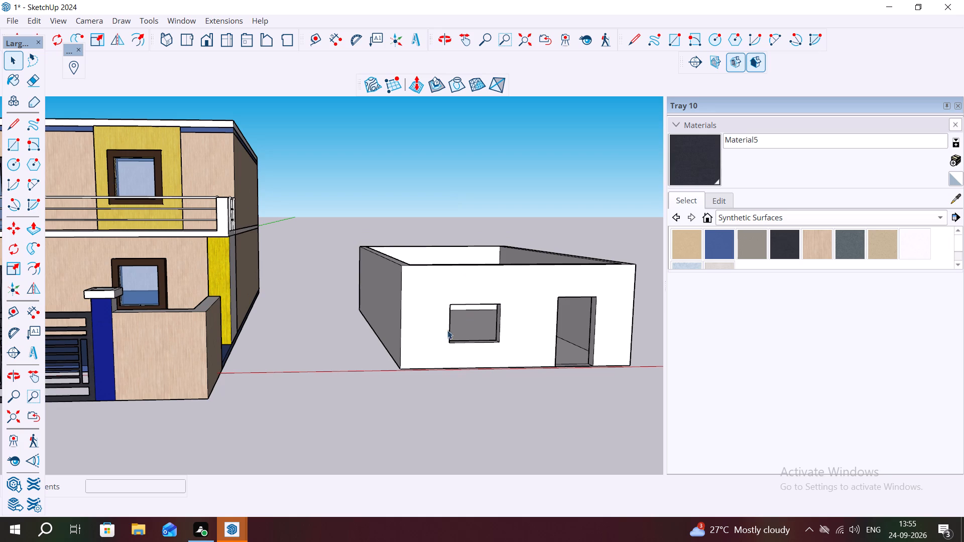
middle_click_drag(448, 337, 427, 323)
scroll(566, 348, "up", 3)
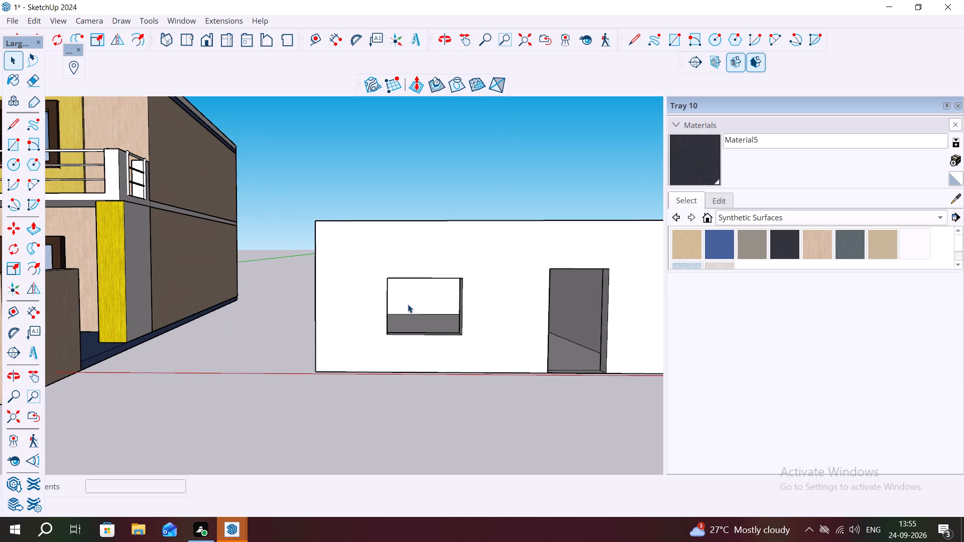
key("r")
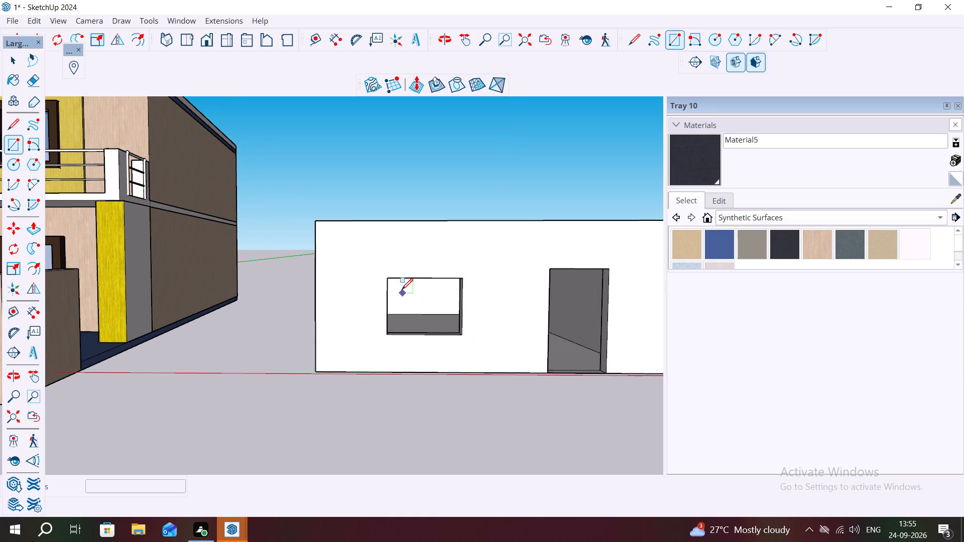
left_click(390, 279)
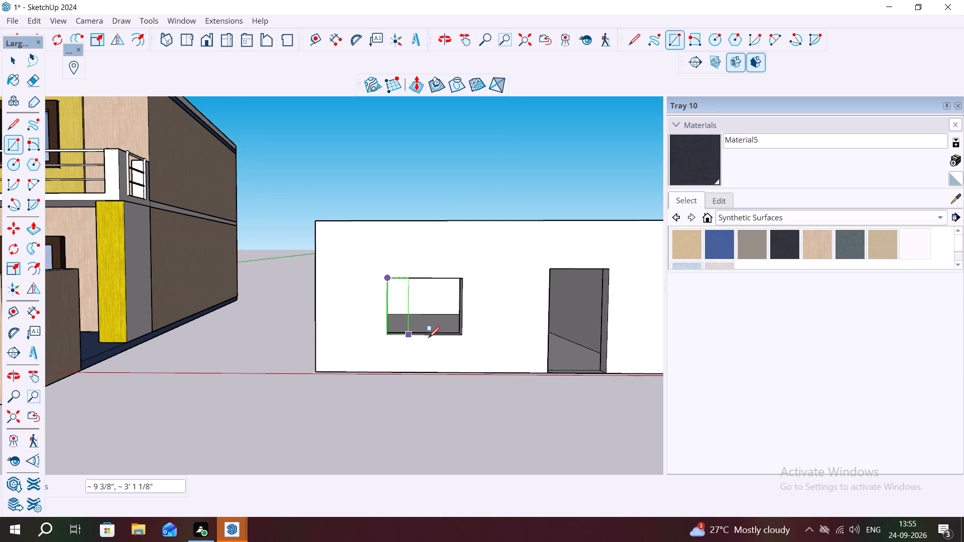
left_click(465, 337)
key("Escape")
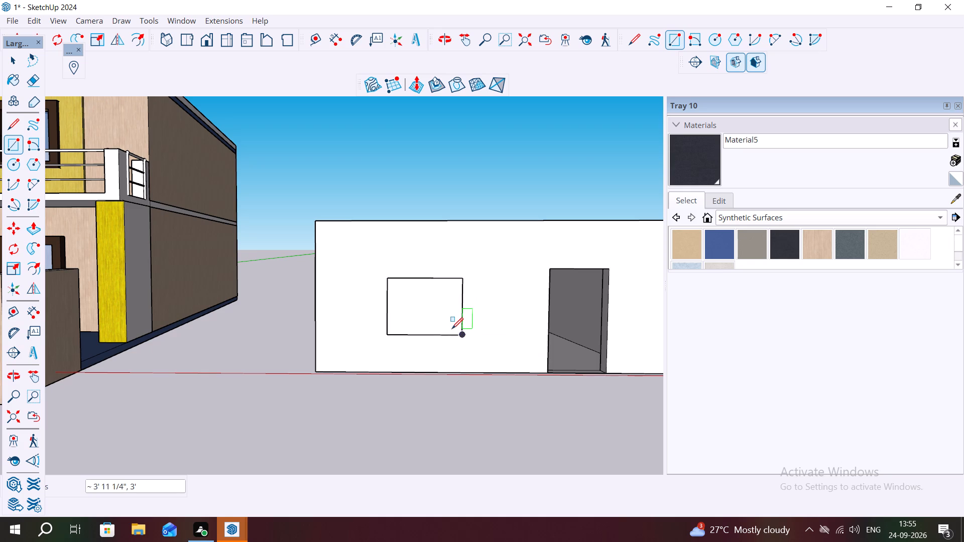
key("space")
Draw a 3' vertical line from the top to the bottom edge of the window rectangle, about one third across.
key("l")
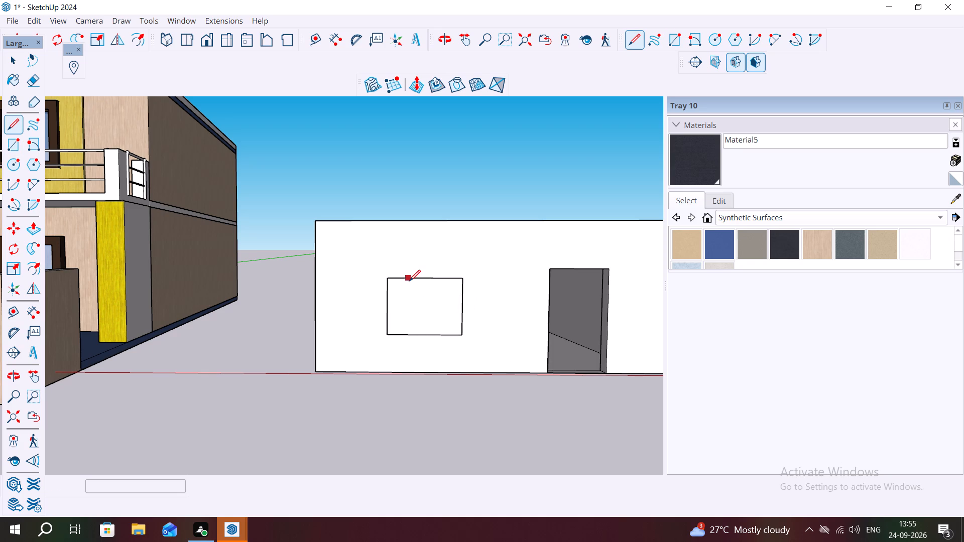
left_click(412, 280)
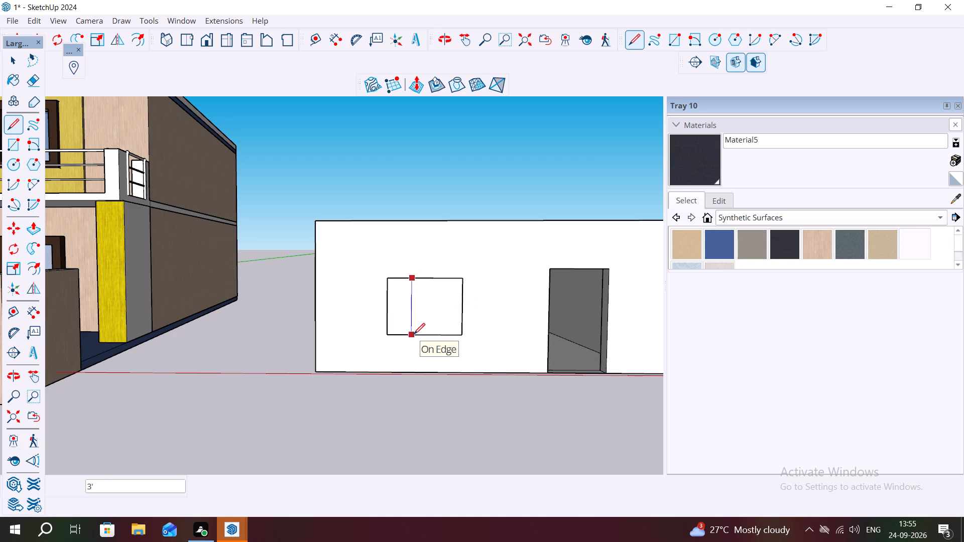
left_click(414, 334)
Draw a second 3' vertical line across the window rectangle, slightly right of the existing one, to form a narrow mullion strip.
scroll(403, 263, "up", 11)
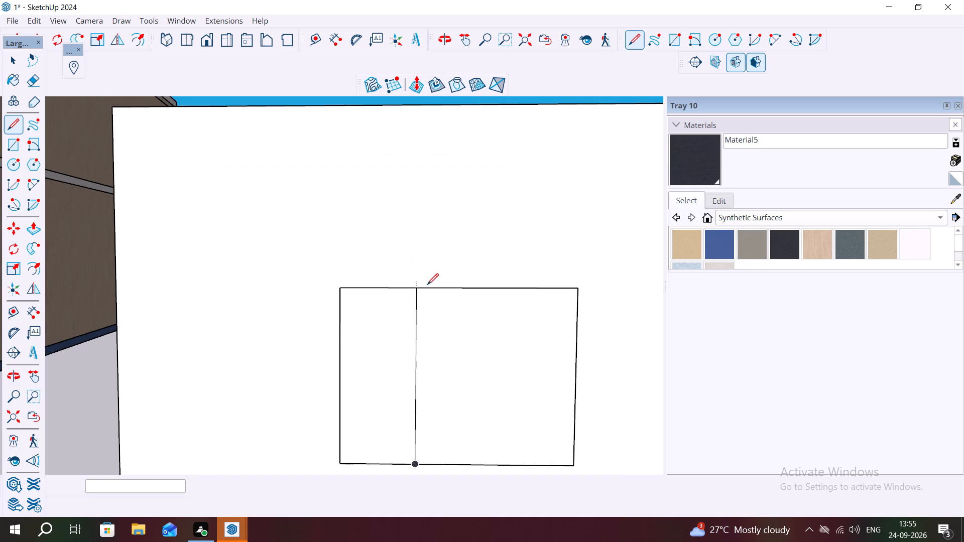
left_click(424, 289)
key("Escape")
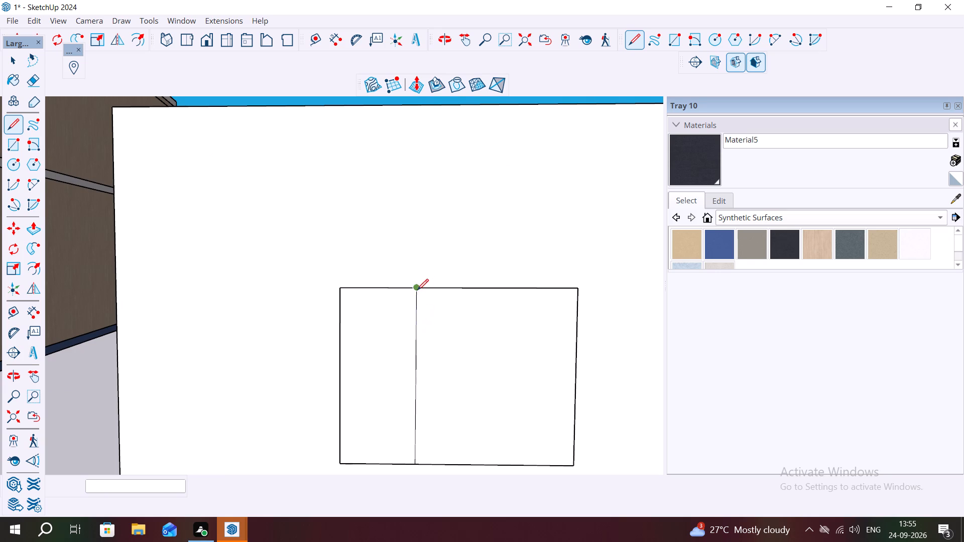
left_click(424, 290)
left_click(424, 465)
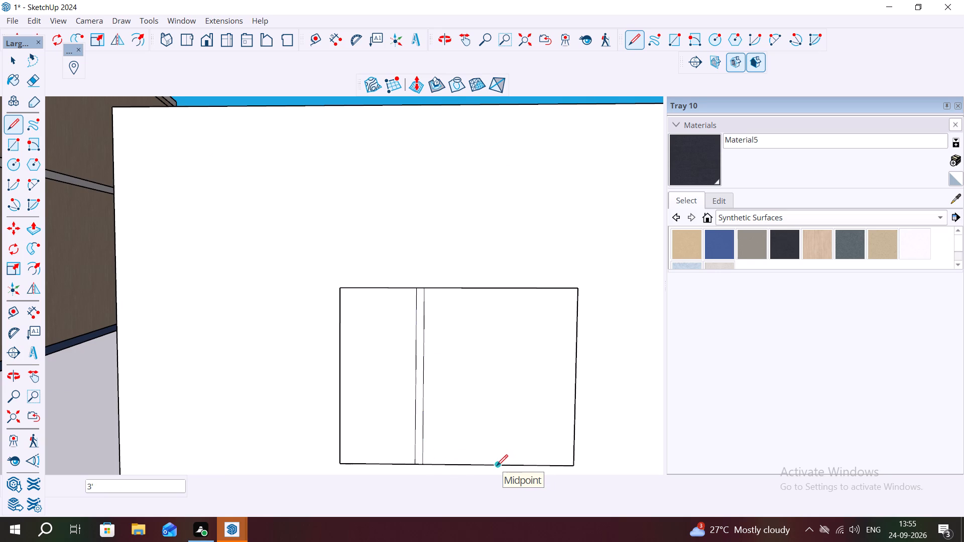
Draw a 3' vertical line between the bottom and top edge midpoints of the window's wide undivided right-hand section.
left_click(497, 466)
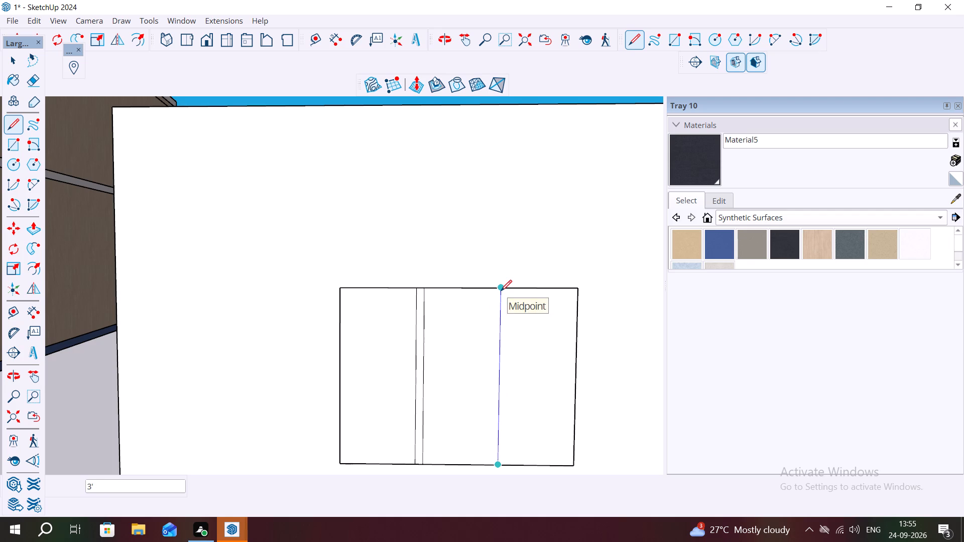
left_click(501, 291)
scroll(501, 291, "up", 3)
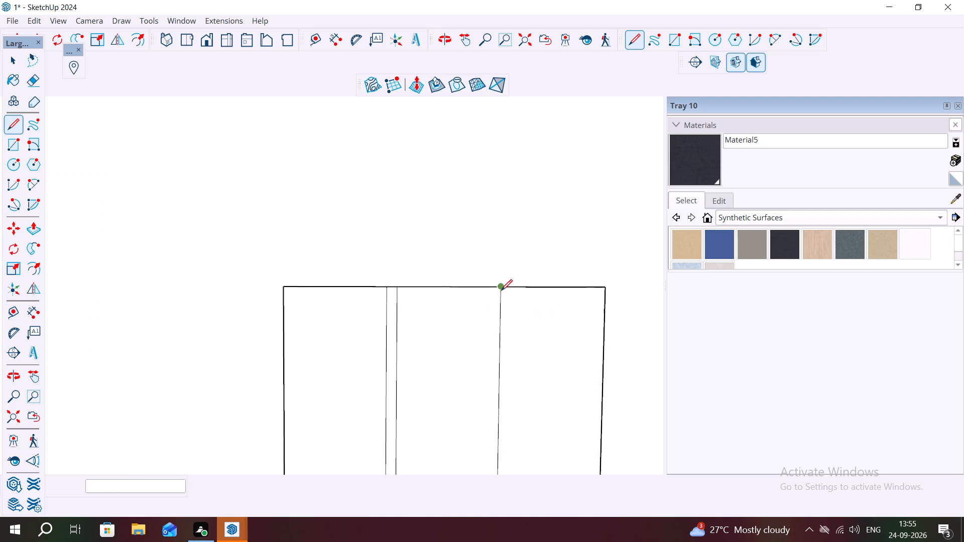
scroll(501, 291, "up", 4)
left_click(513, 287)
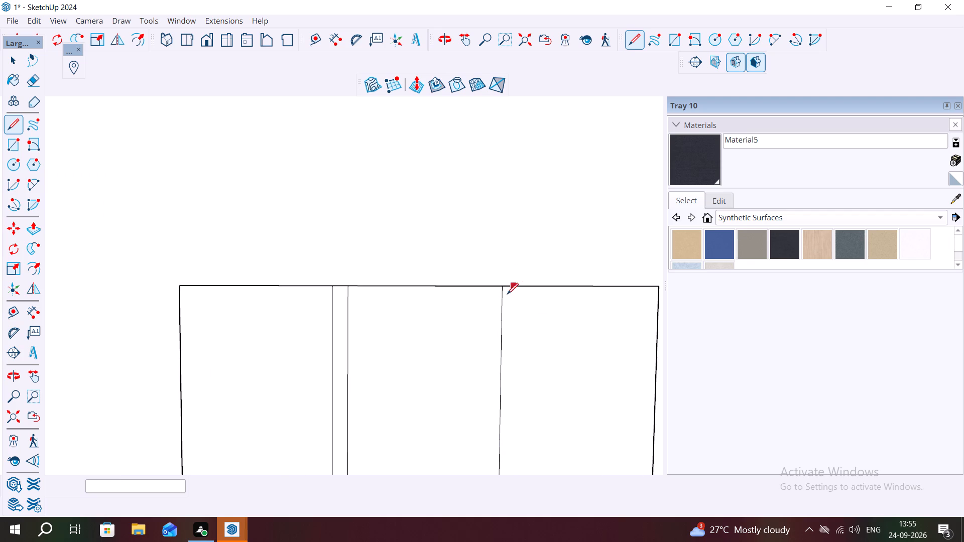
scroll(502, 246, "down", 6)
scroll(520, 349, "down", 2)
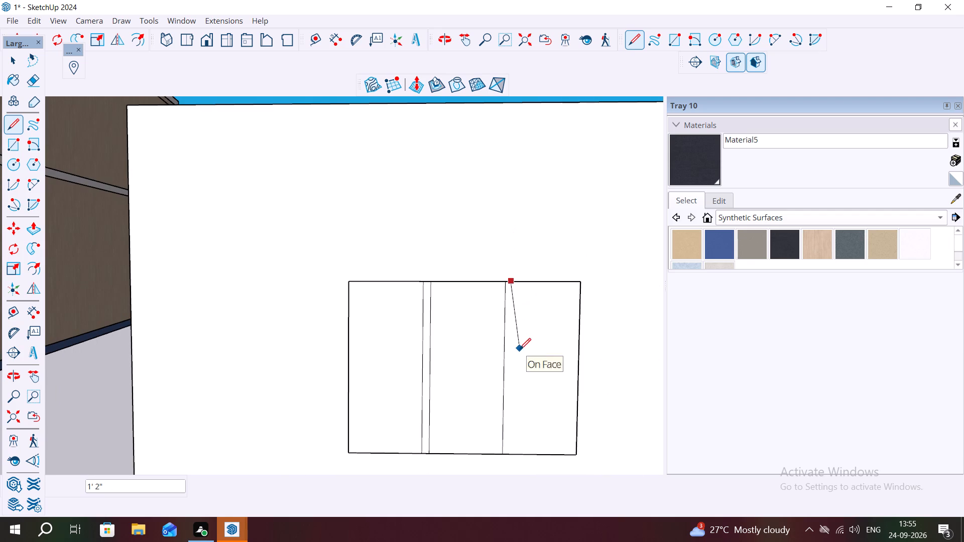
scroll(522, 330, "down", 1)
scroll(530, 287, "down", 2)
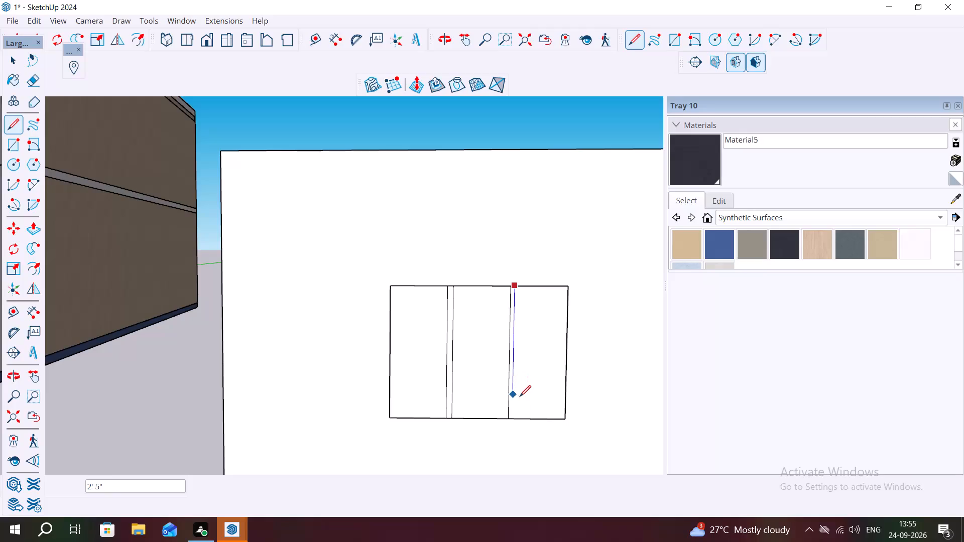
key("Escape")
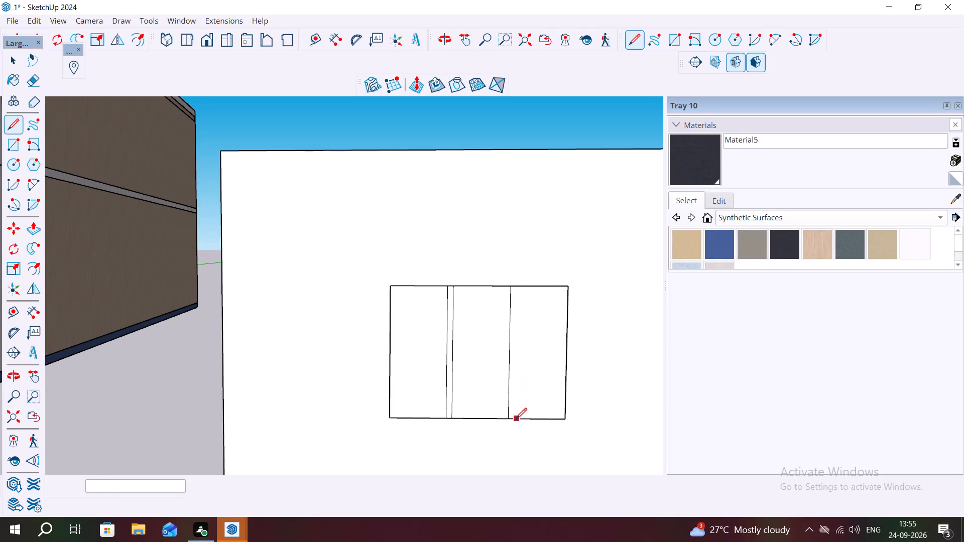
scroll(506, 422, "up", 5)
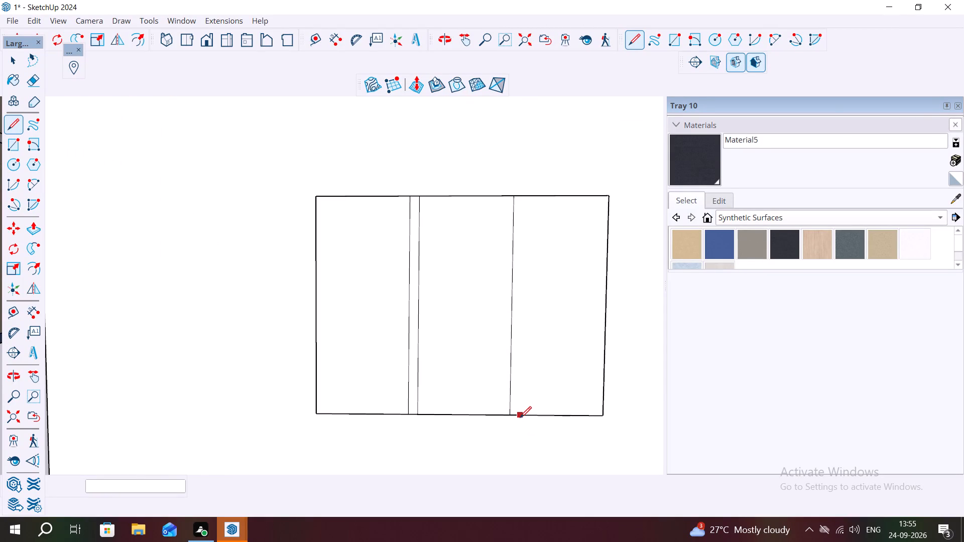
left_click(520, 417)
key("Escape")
Draw a 3' vertical line slightly right of the midpoint line, from the window's top edge to its bottom edge, forming the second mullion.
left_click(523, 196)
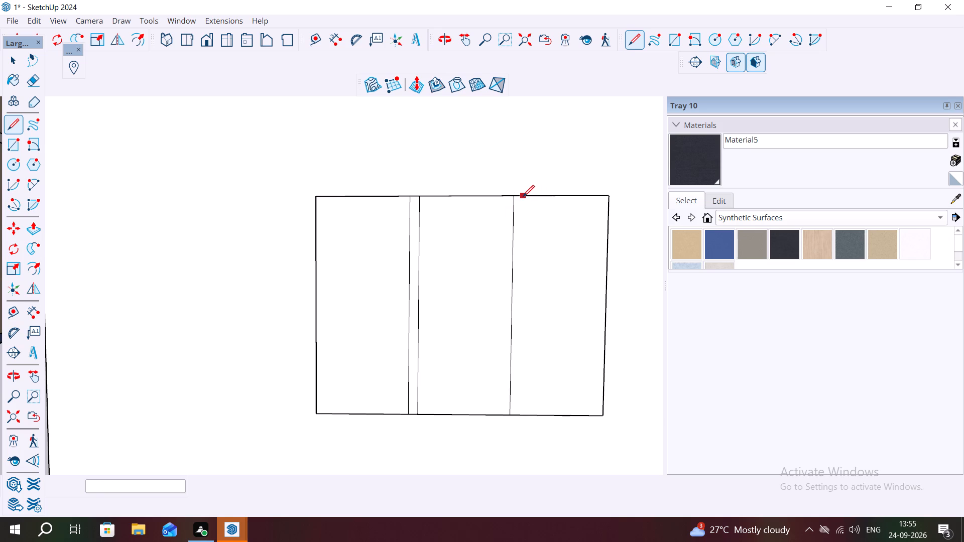
left_click(519, 415)
key("Escape")
key("space")
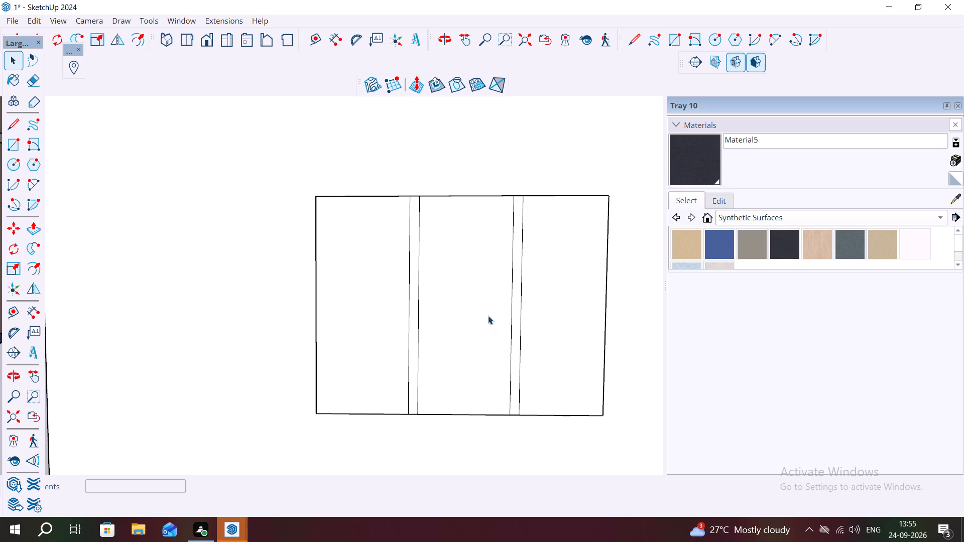
Paint the left window pane with Translucent Glass Blue from the Glass and Mirrors materials.
left_click(382, 297)
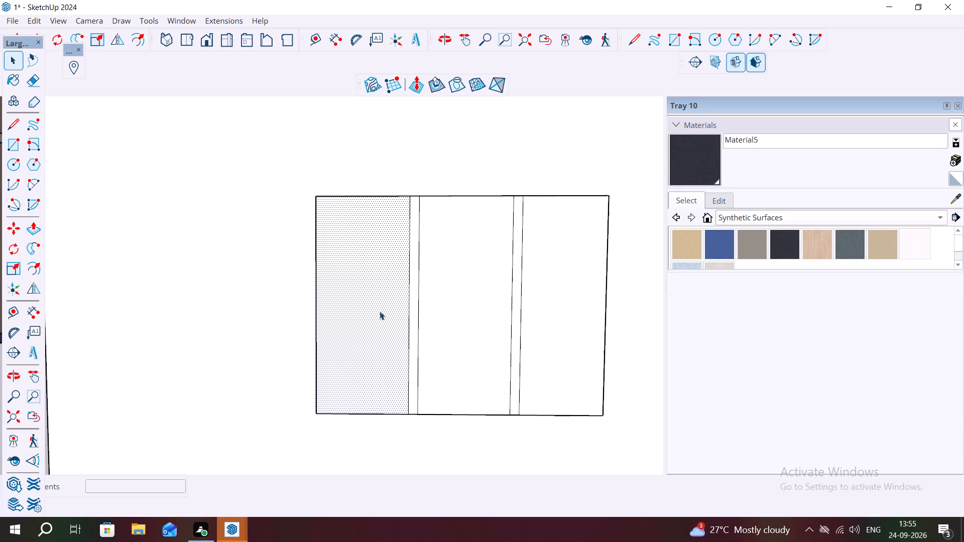
left_click(743, 216)
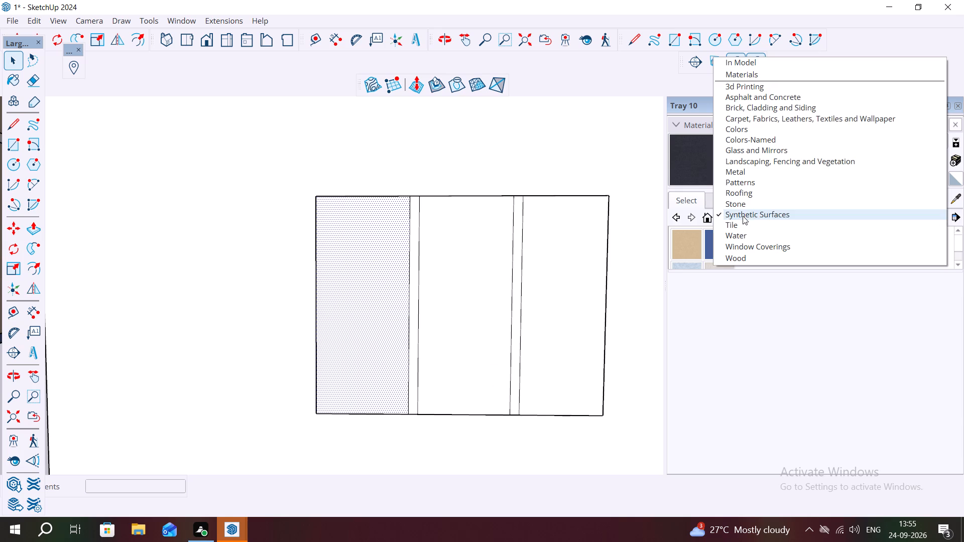
left_click(761, 151)
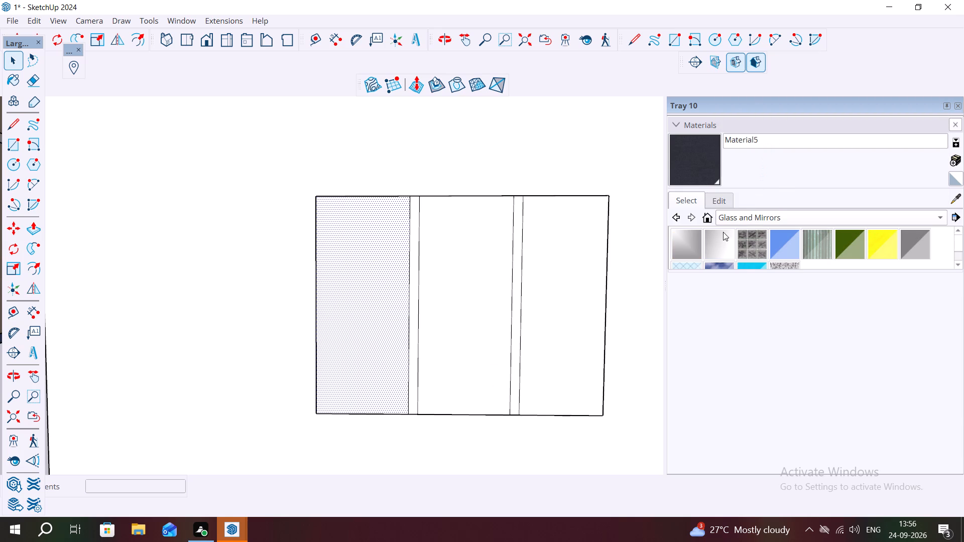
left_click(773, 237)
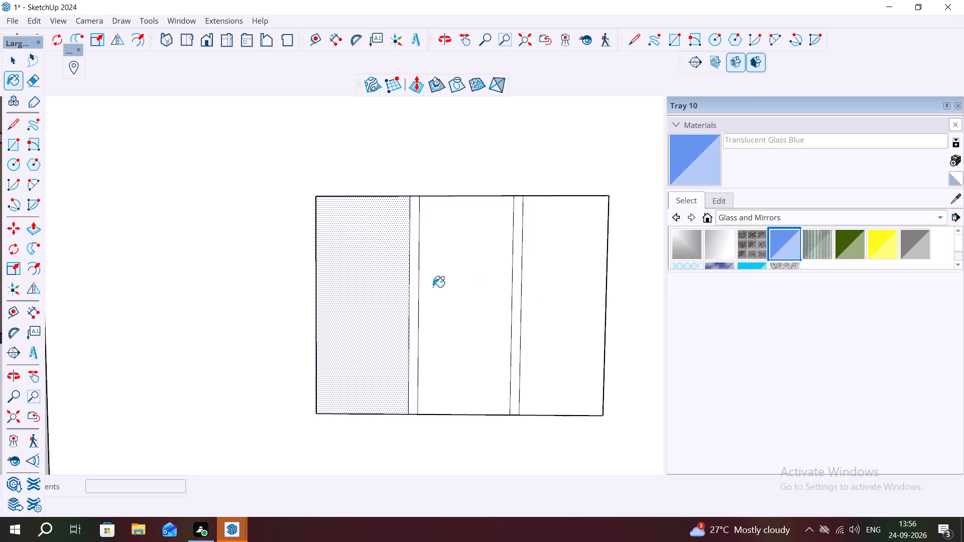
left_click(373, 287)
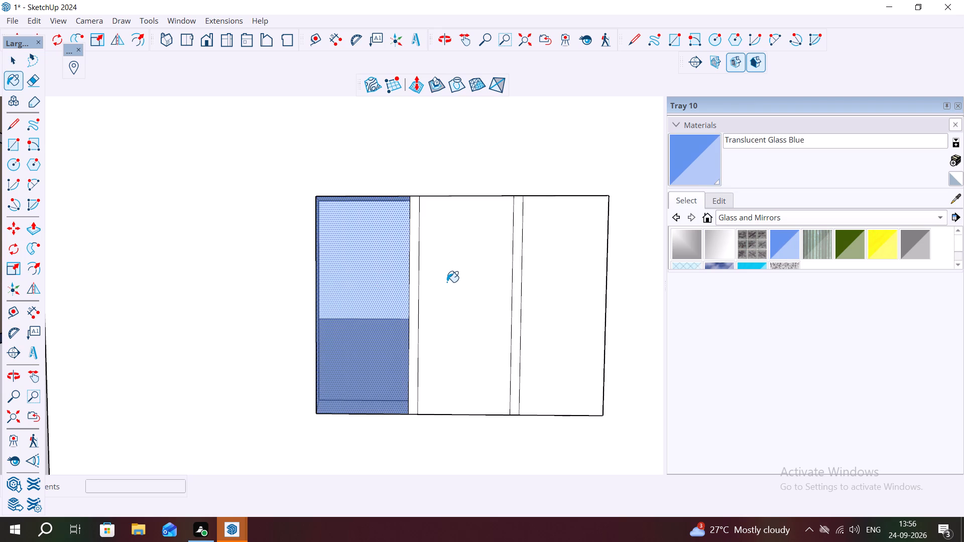
key("Escape")
key("space")
Paint the middle and right window panes with the same Translucent Glass Blue material.
left_click(453, 282)
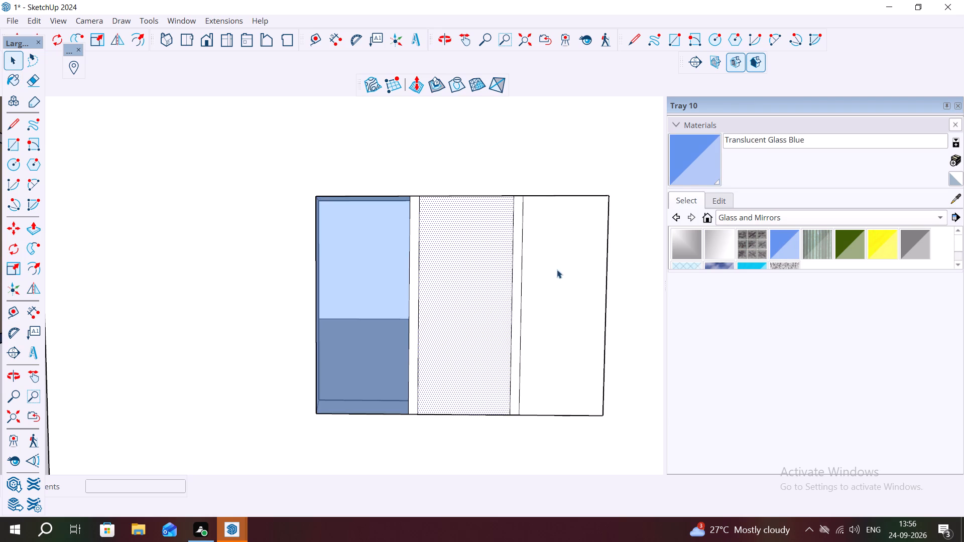
left_click(691, 161)
left_click(446, 267)
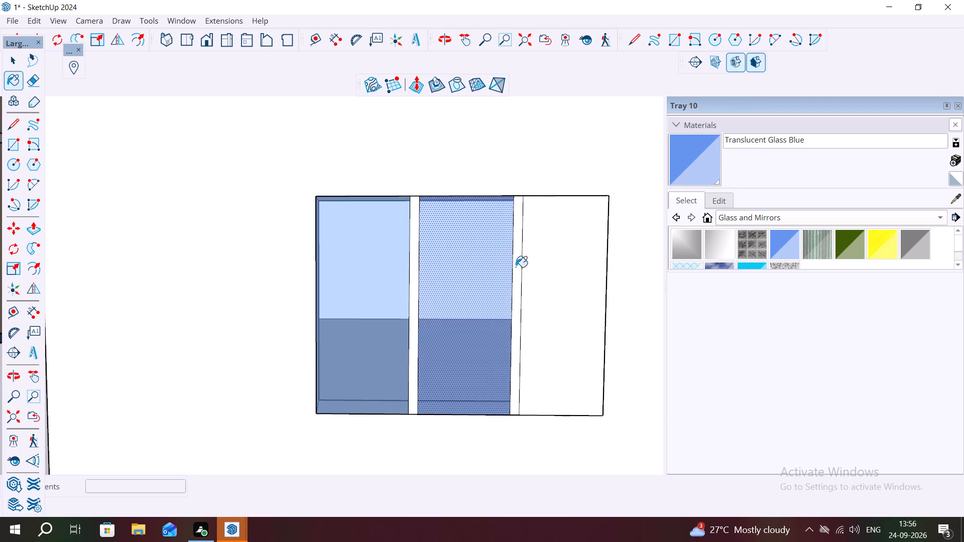
key("space")
left_click(532, 263)
left_click(662, 177)
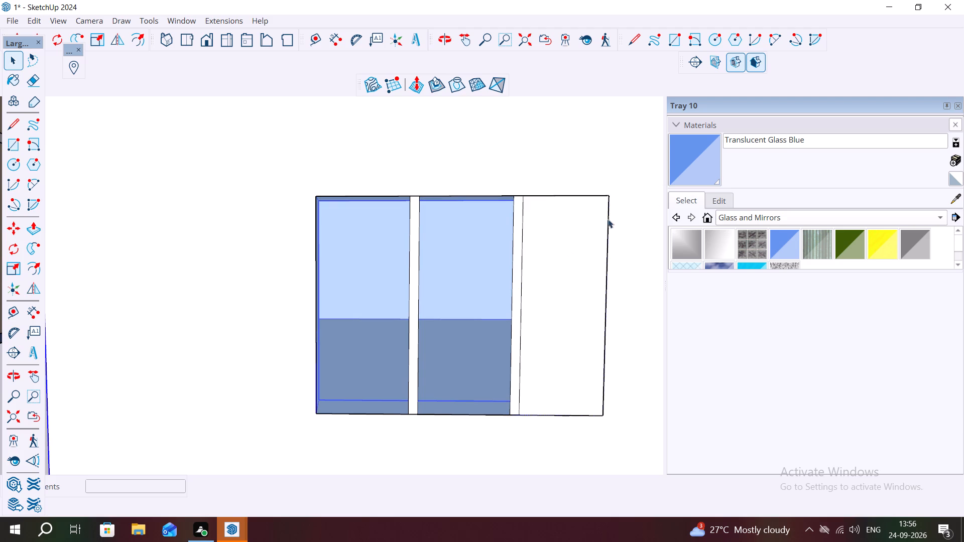
left_click(672, 158)
left_click(552, 280)
key("Escape")
key("space")
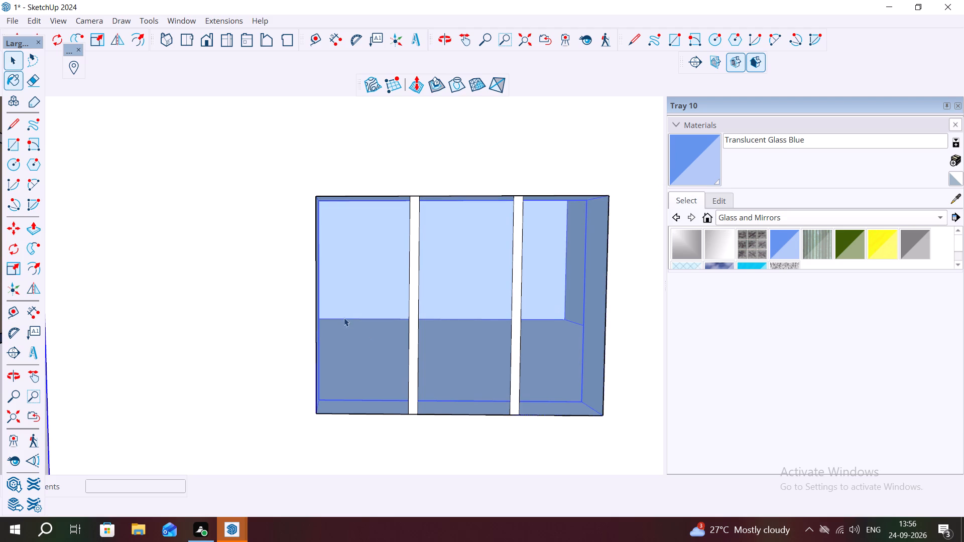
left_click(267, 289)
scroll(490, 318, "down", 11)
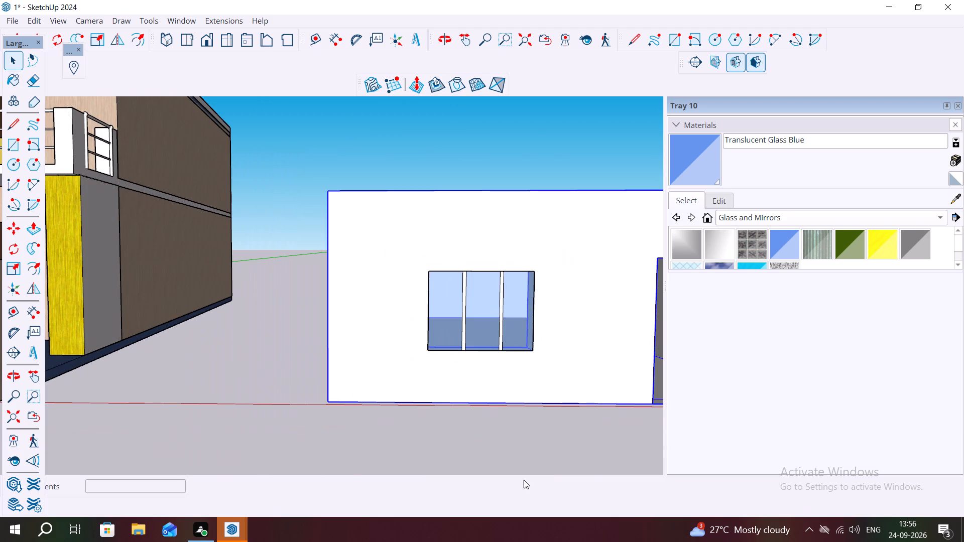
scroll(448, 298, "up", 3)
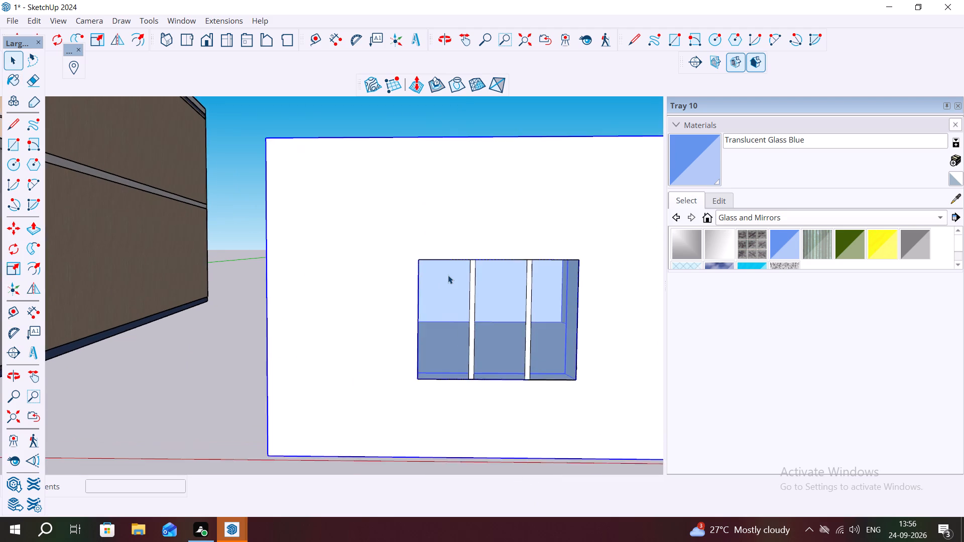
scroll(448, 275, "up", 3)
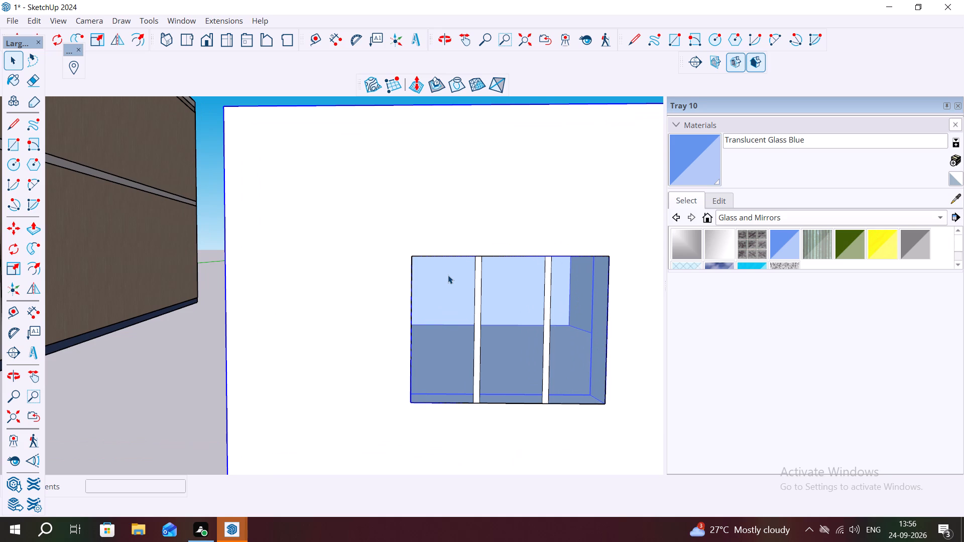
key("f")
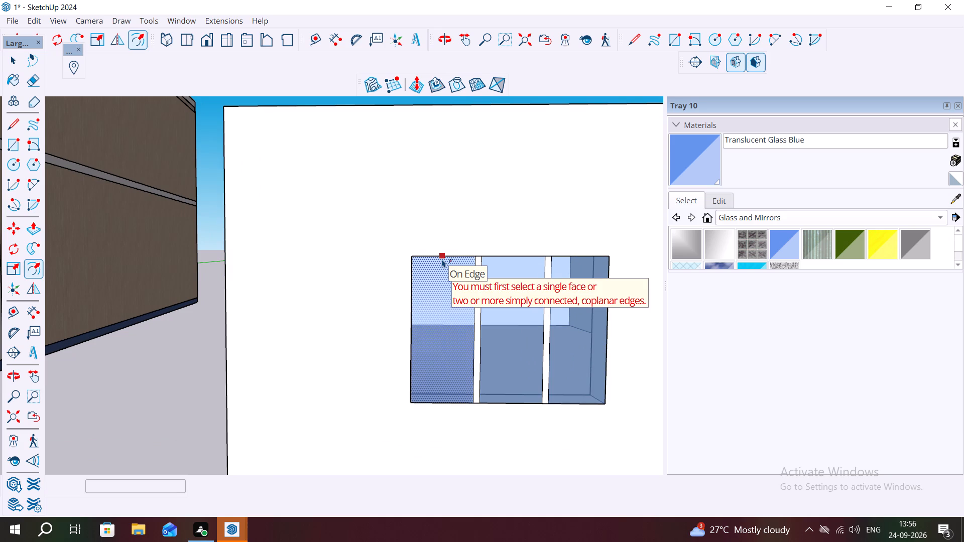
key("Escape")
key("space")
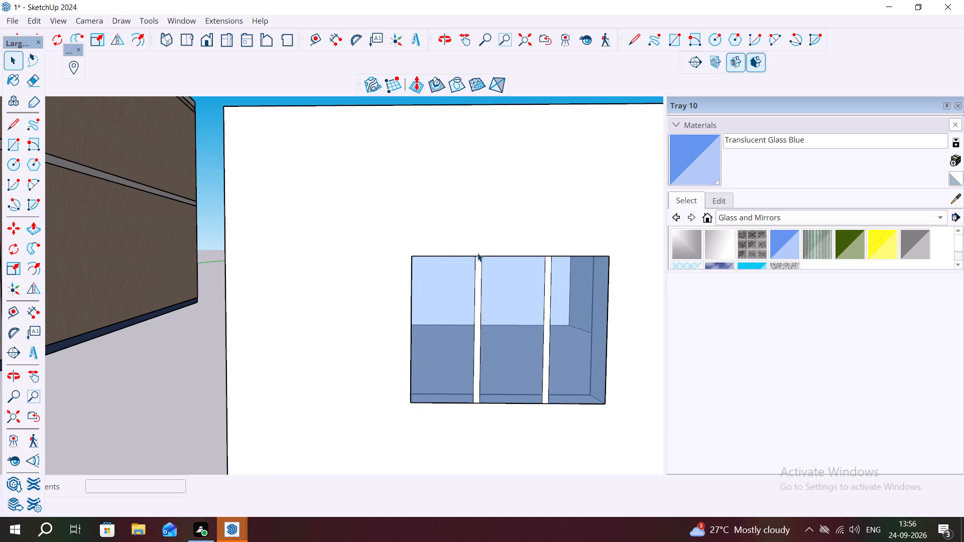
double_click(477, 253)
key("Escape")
Draw a frame rectangle on the front wall around the window, about 4' 5 3/8" wide by 3' 6 5/8" high.
key("r")
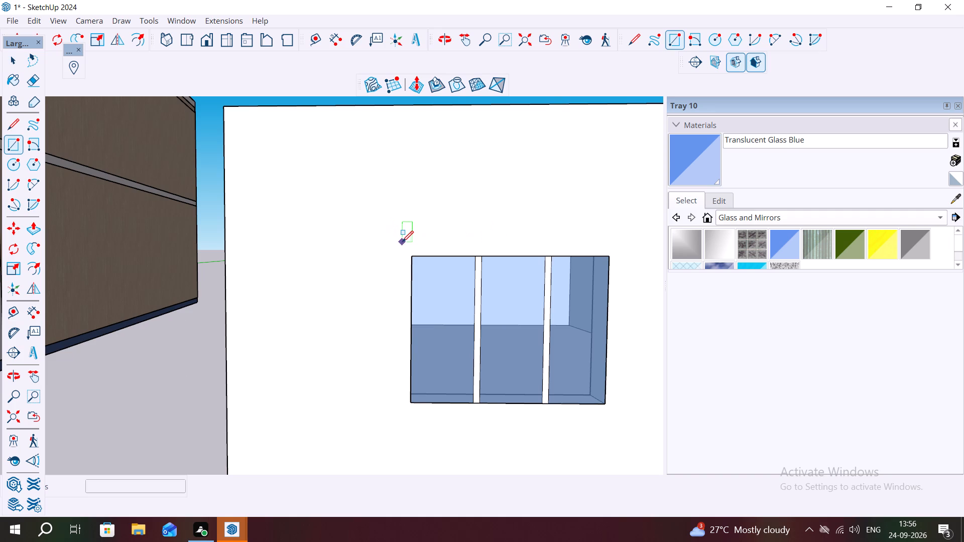
left_click(402, 242)
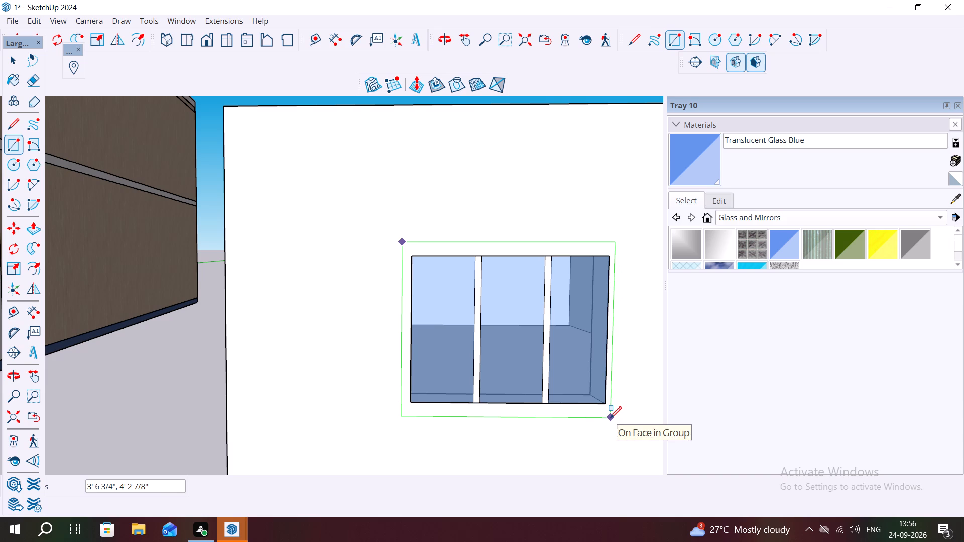
key("Escape")
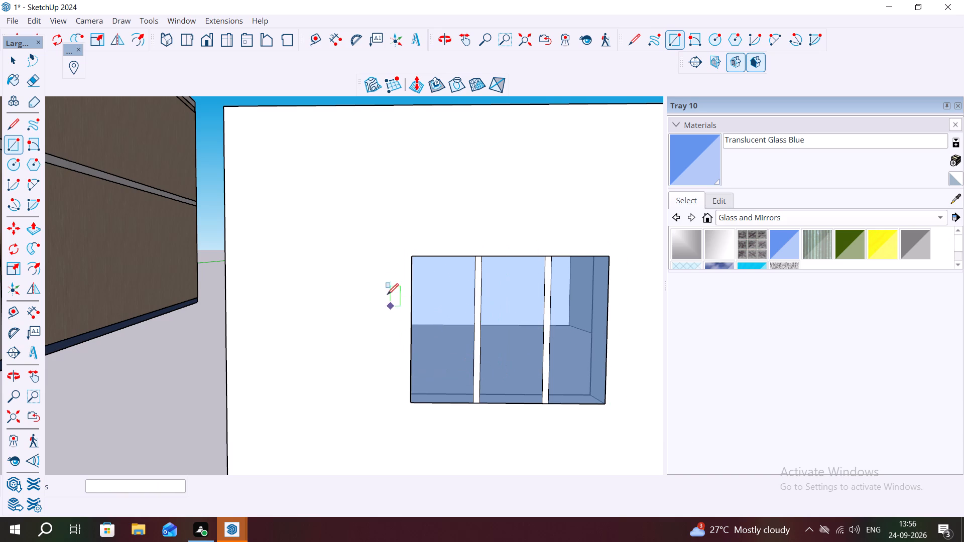
left_click(399, 244)
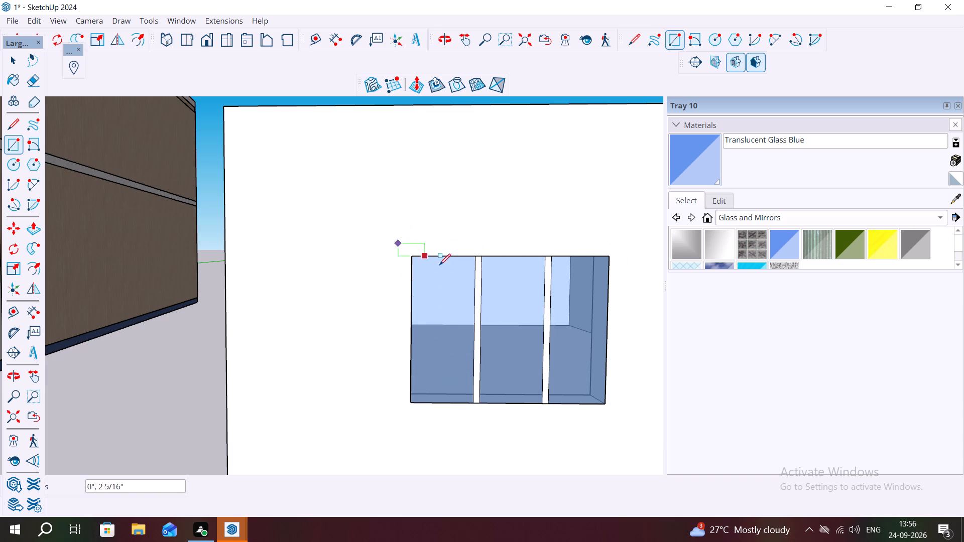
left_click(617, 419)
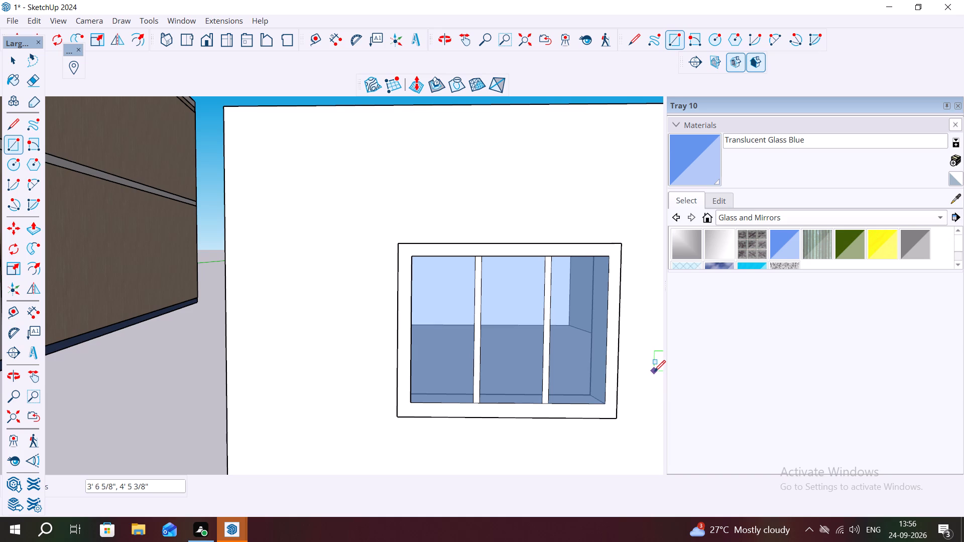
key("Escape")
key("Escape")
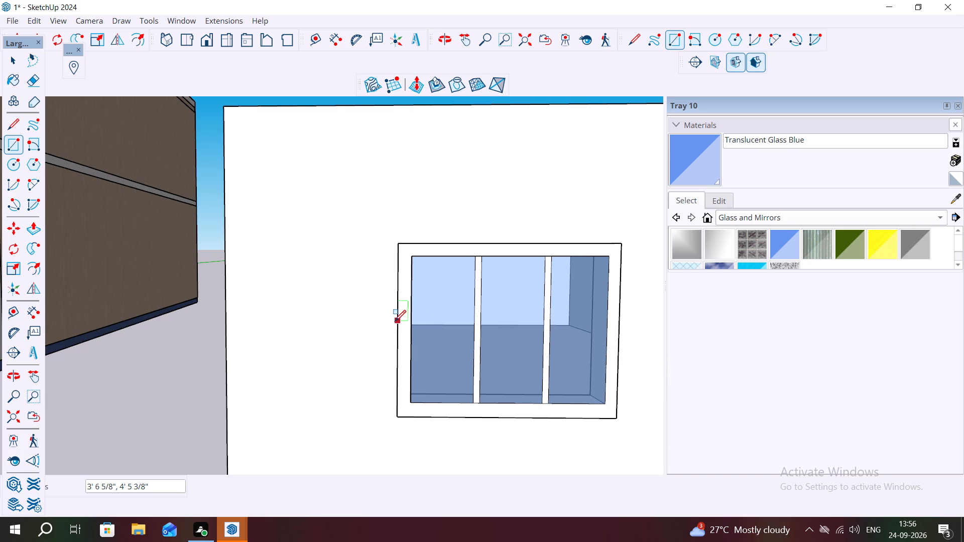
Push/Pull the window's surrounding frame face 2" outward from the front wall.
key("space")
left_click(406, 325)
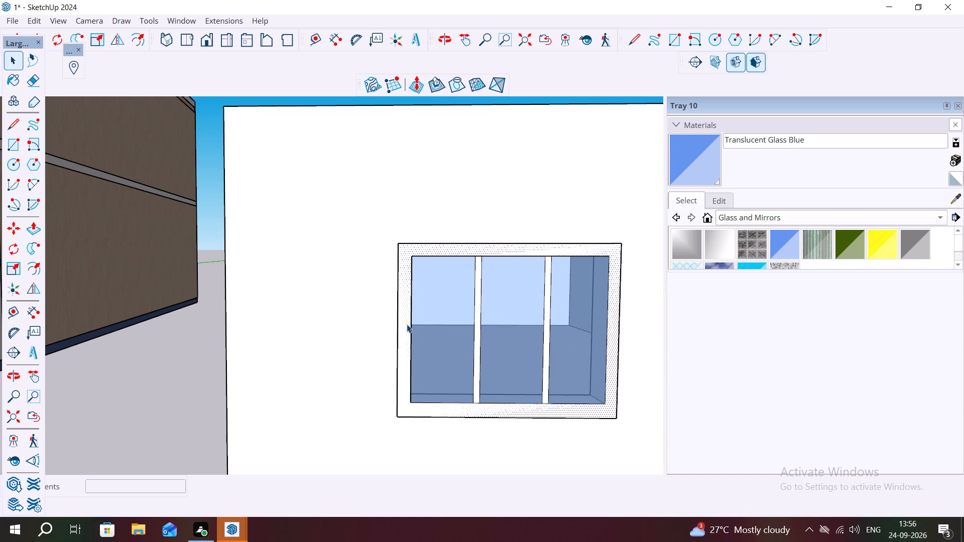
key("p")
left_click(407, 324)
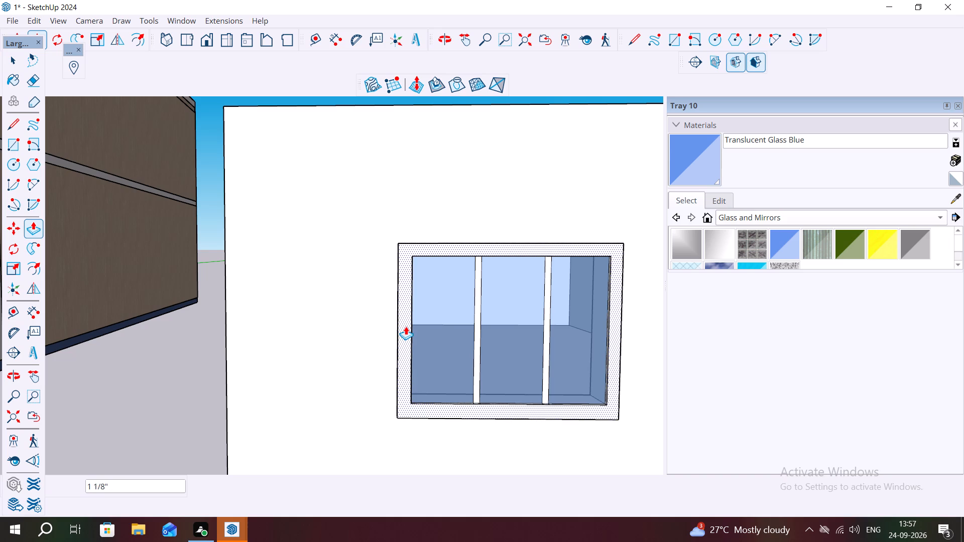
type("2\"")
key("Return")
middle_click_drag(406, 326, 341, 341)
scroll(336, 334, "down", 6)
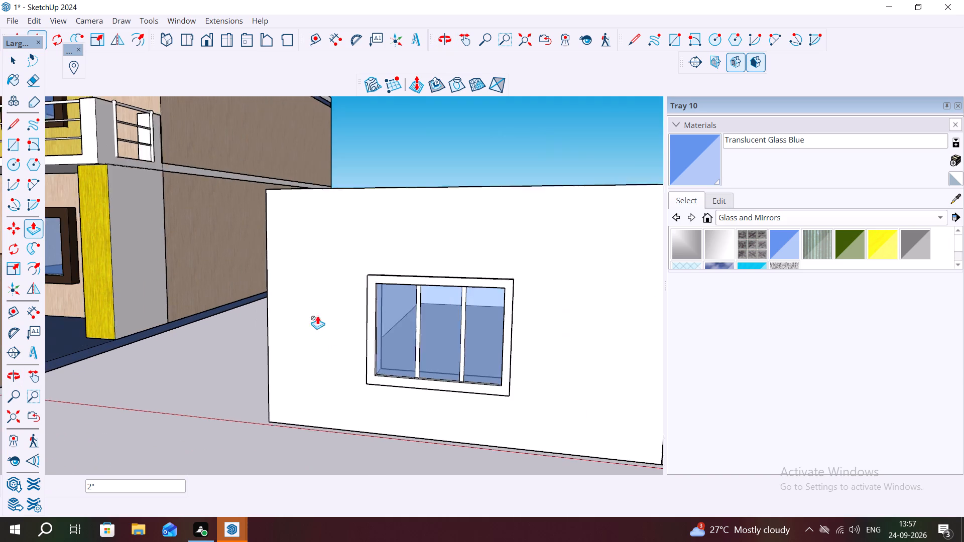
Paint the front face of the window frame with Formica Laminate Dark from the Synthetic Surfaces materials.
key("space")
left_click(493, 292)
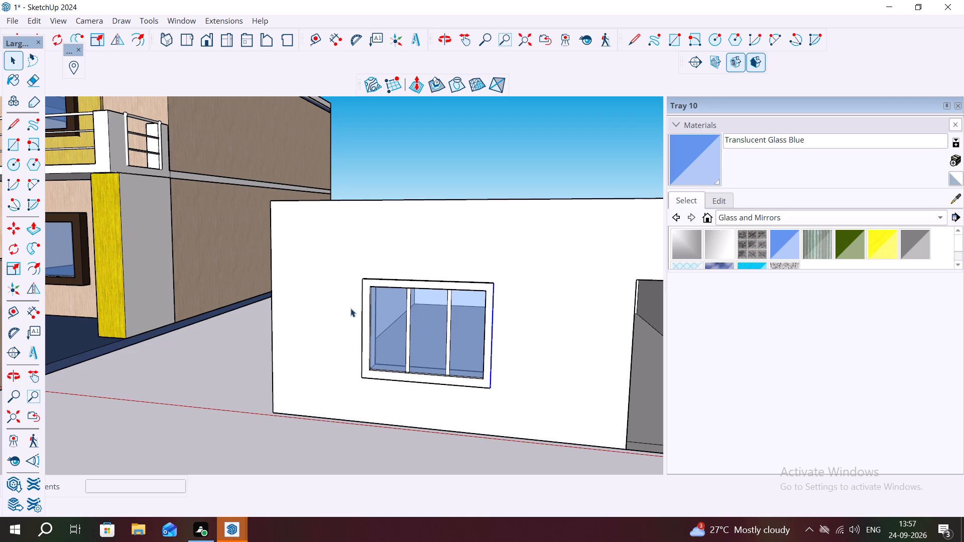
key("Escape")
key("space")
double_click(365, 367)
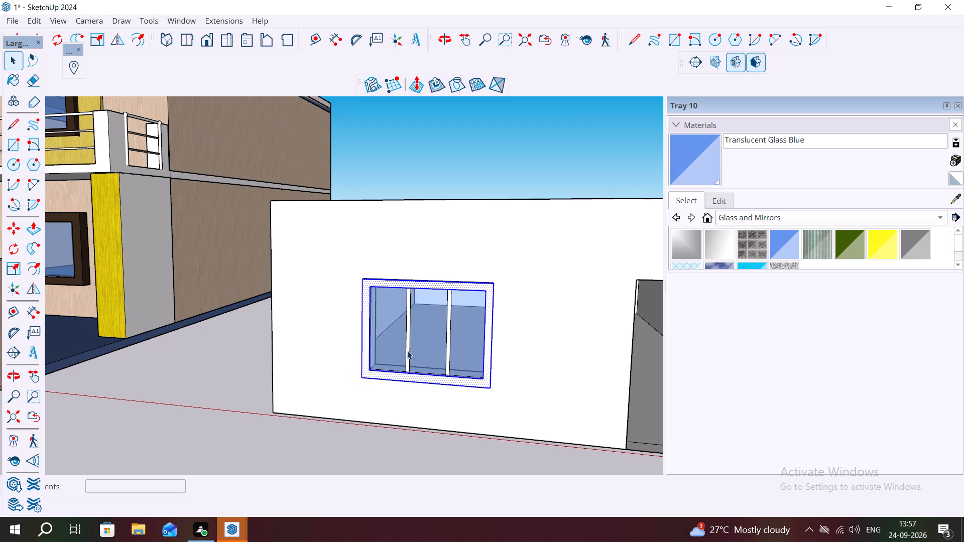
scroll(719, 236, "down", 6)
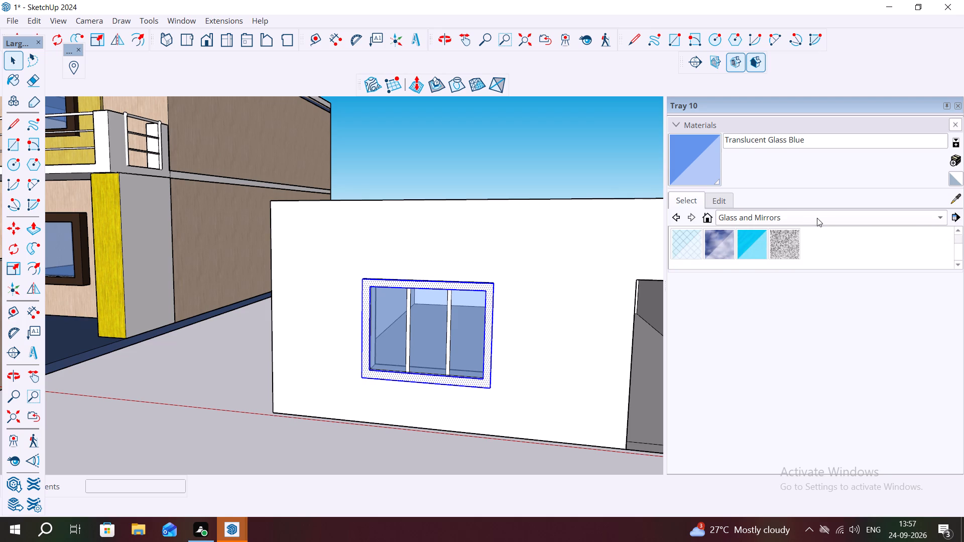
left_click(818, 217)
left_click(763, 277)
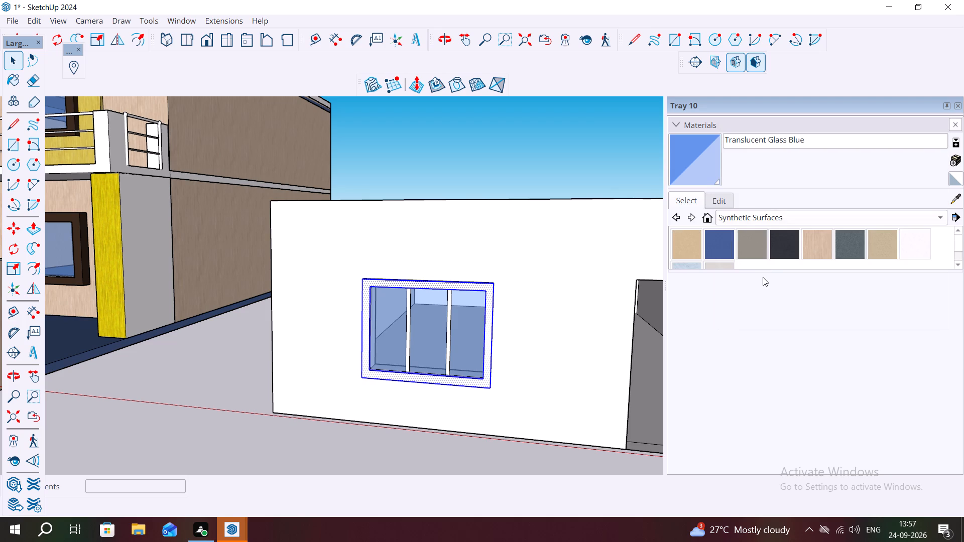
left_click(786, 245)
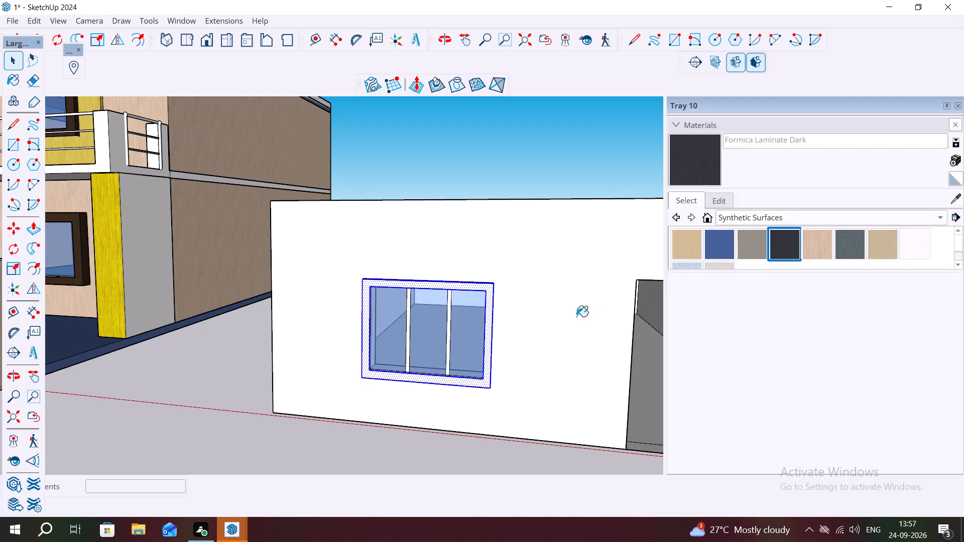
scroll(494, 344, "up", 7)
left_click(484, 332)
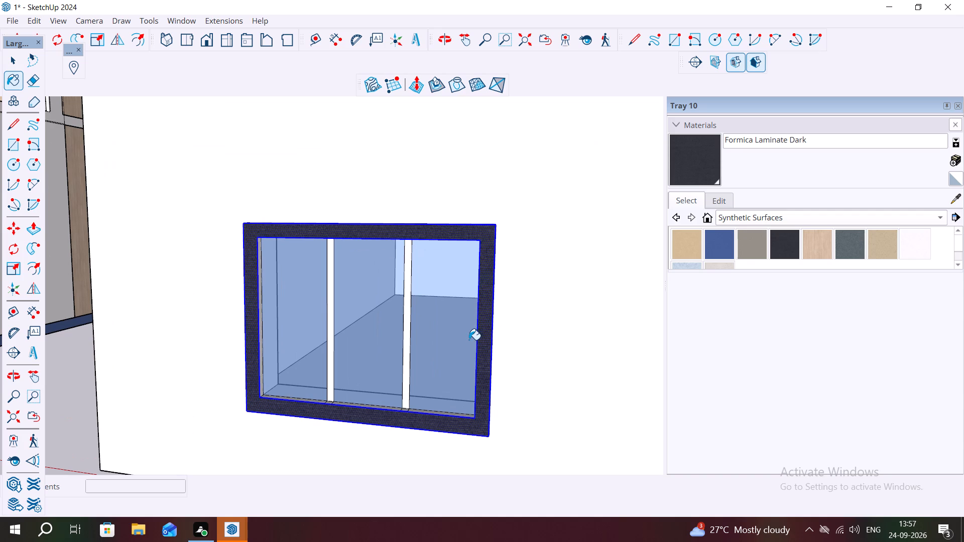
key("Escape")
key("space")
Paint the inner side face at the left of the window frame with Formica Laminate Dark.
scroll(256, 335, "up", 3)
middle_click_drag(270, 336, 219, 342)
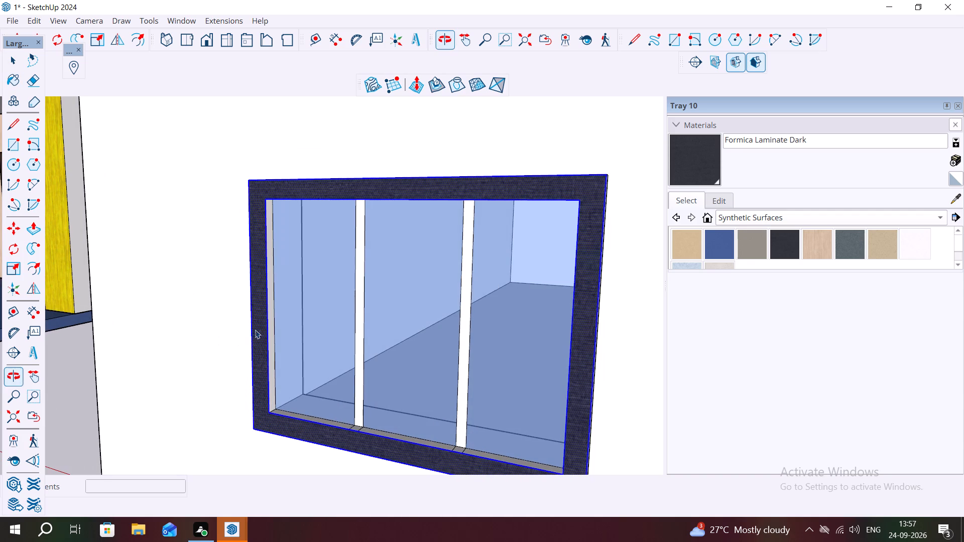
left_click(271, 327)
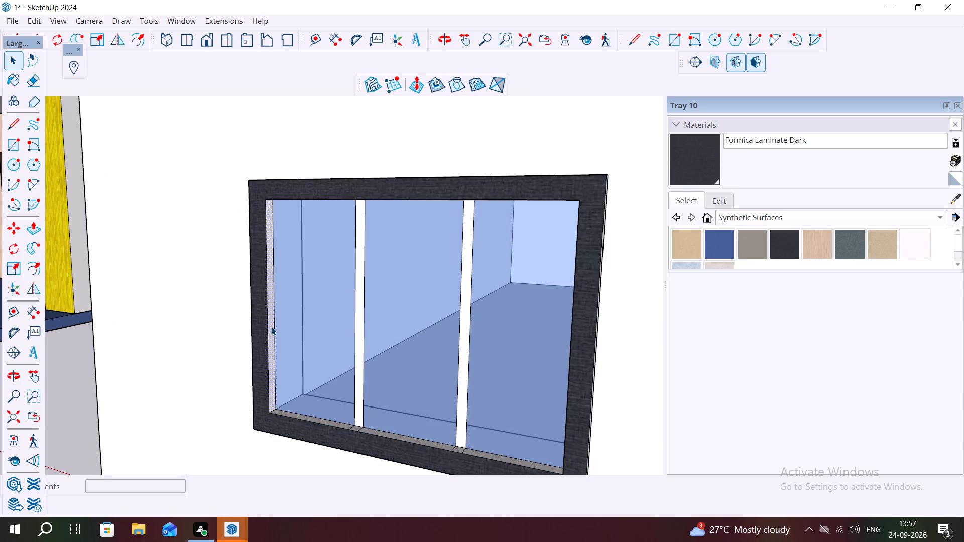
left_click(783, 243)
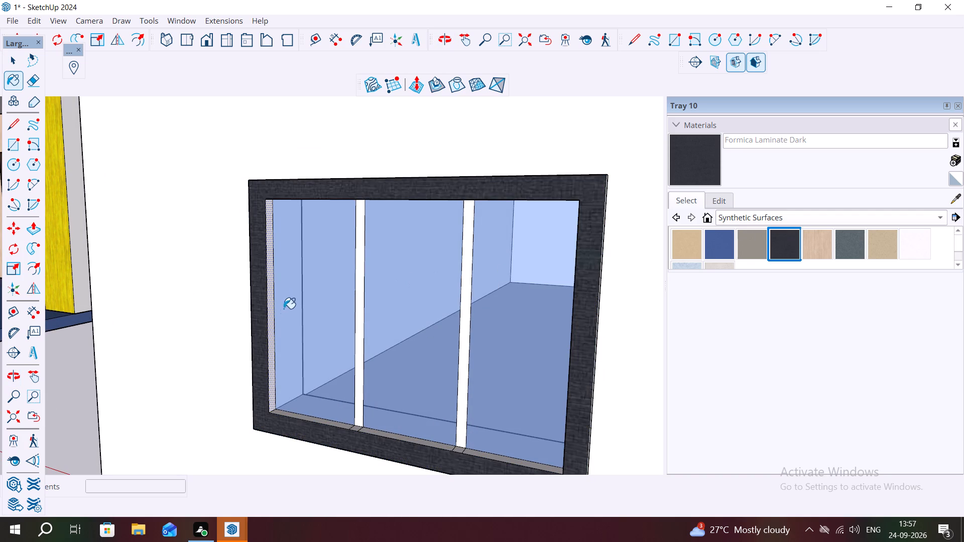
left_click(269, 322)
Paint all the inner sill faces along the bottom of the window frame with Formica Laminate Dark.
middle_click_drag(288, 345, 371, 460)
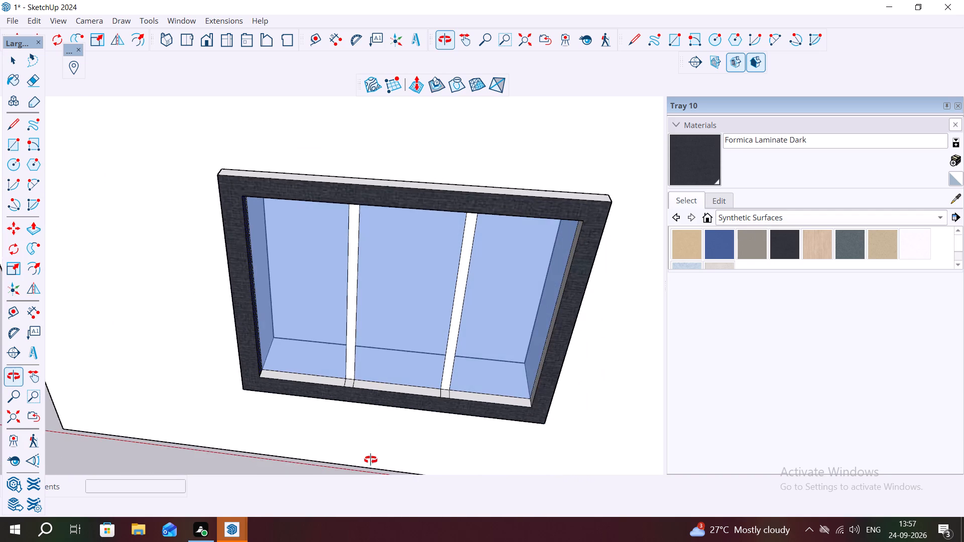
middle_click_drag(371, 460, 366, 461)
scroll(370, 400, "up", 3)
key("space")
left_click(383, 385)
triple_click(386, 381)
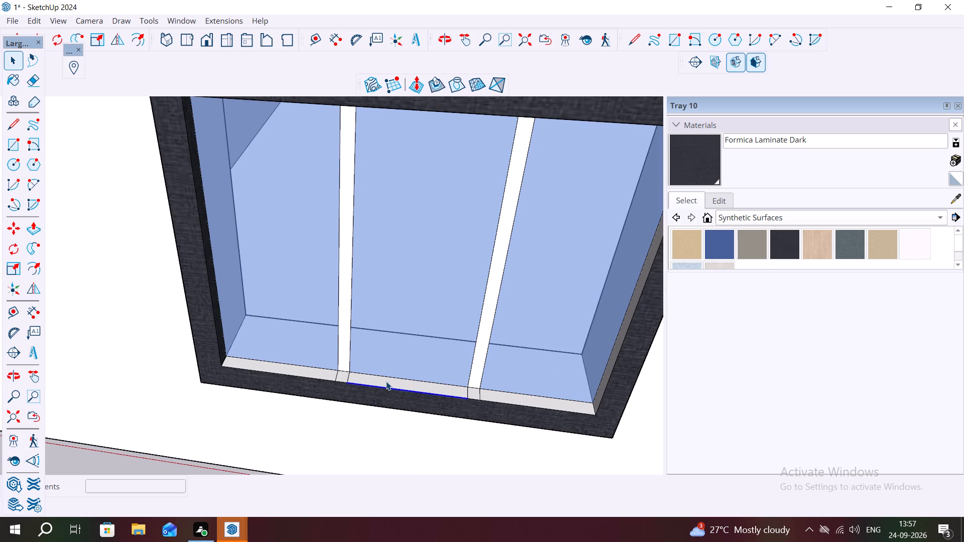
left_click(386, 381)
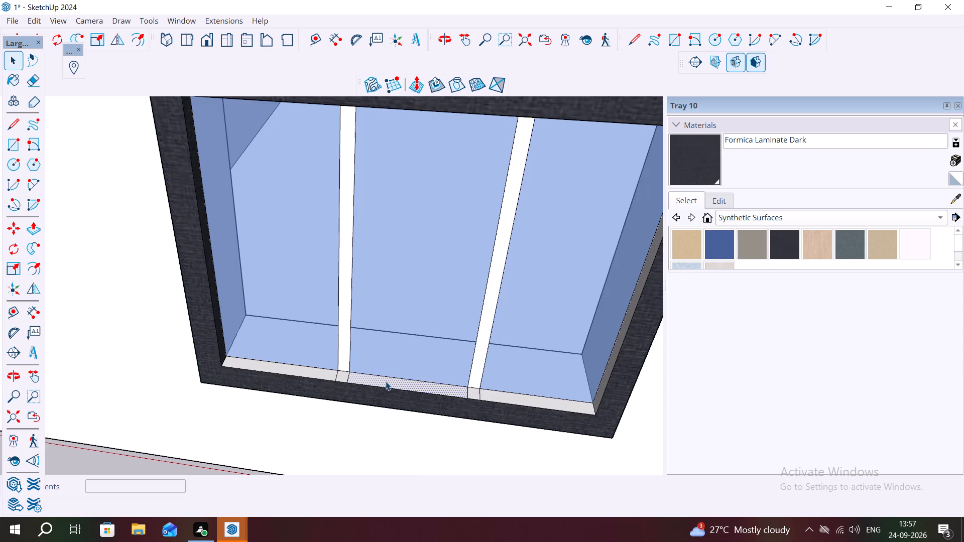
left_click(700, 166)
left_click(401, 383)
scroll(504, 392, "up", 7)
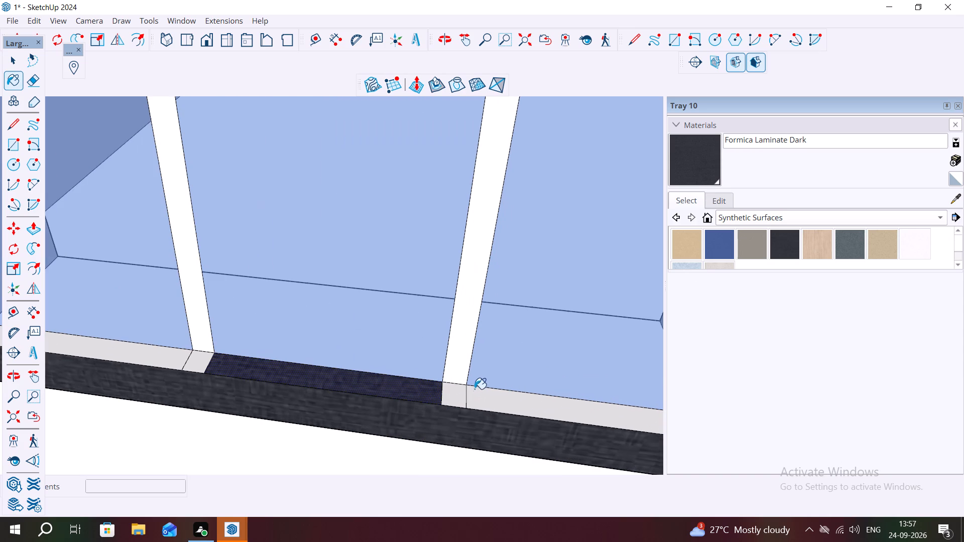
left_click(449, 401)
left_click(478, 401)
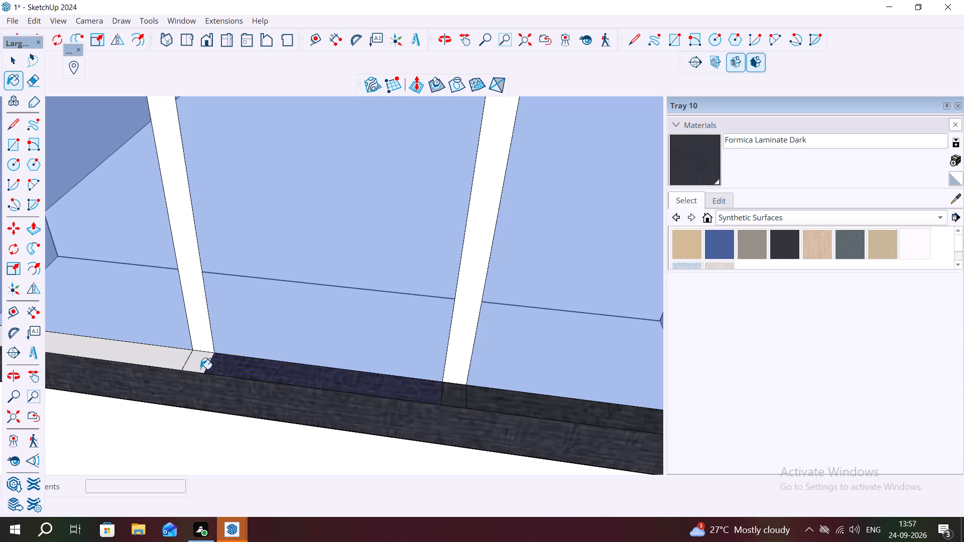
left_click(199, 369)
left_click(116, 365)
scroll(146, 364, "down", 3)
left_click(151, 362)
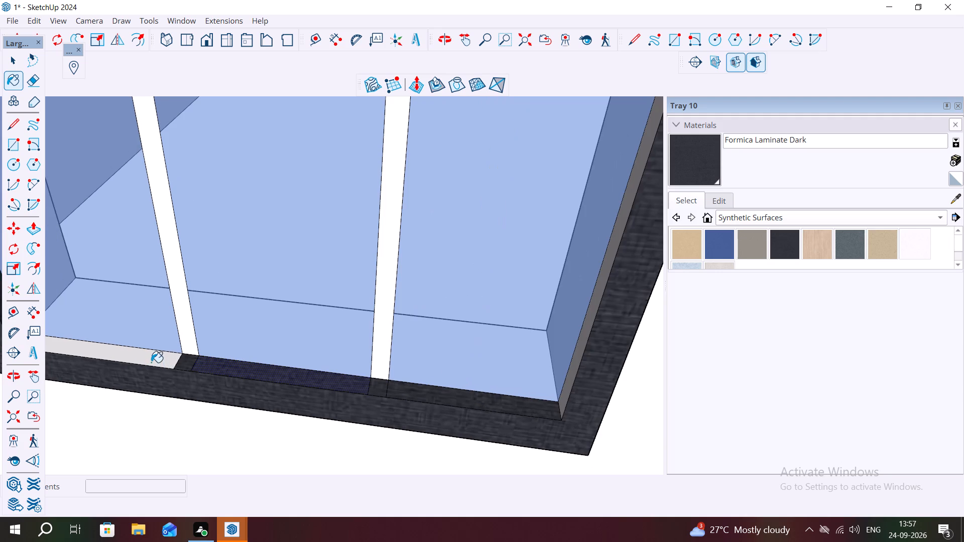
scroll(260, 378, "down", 7)
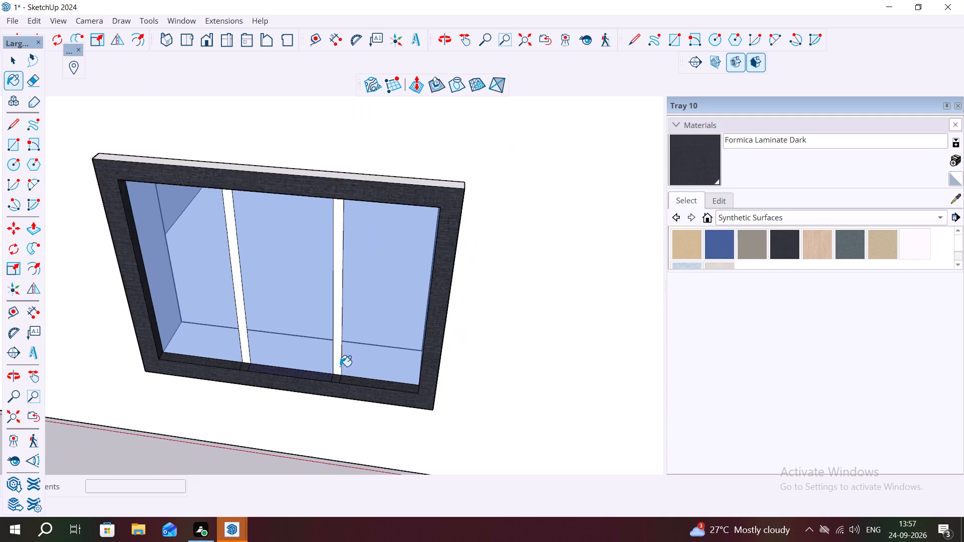
scroll(340, 366, "down", 3)
middle_click_drag(224, 271, 250, 173)
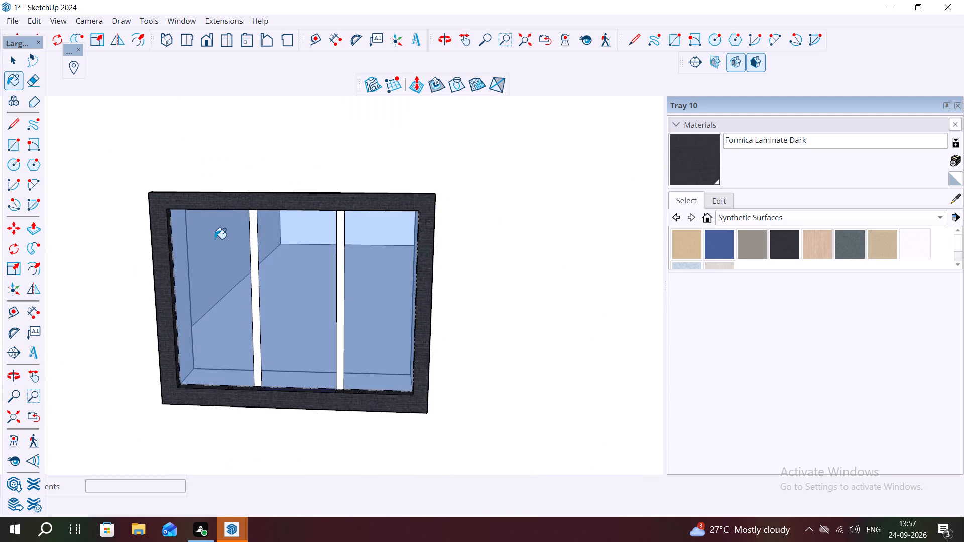
key("Escape")
key("space")
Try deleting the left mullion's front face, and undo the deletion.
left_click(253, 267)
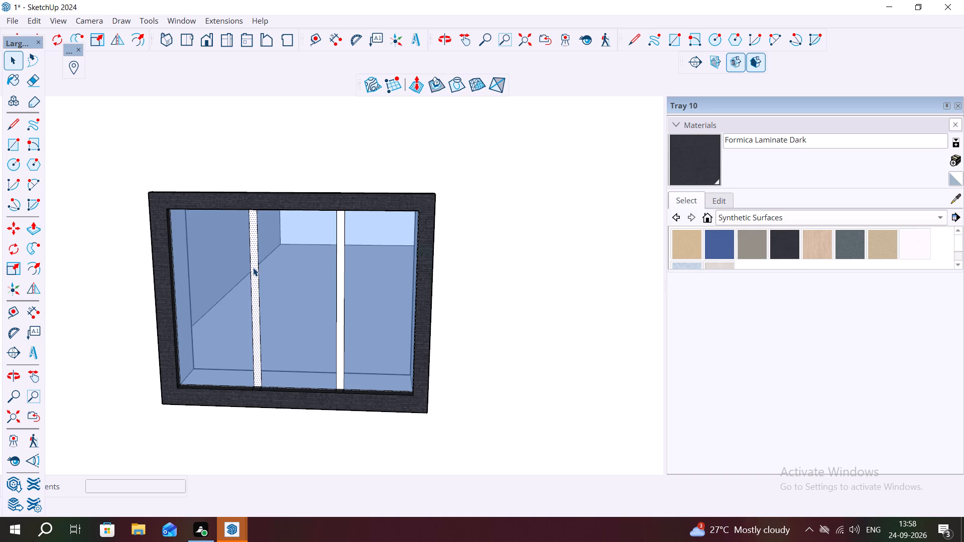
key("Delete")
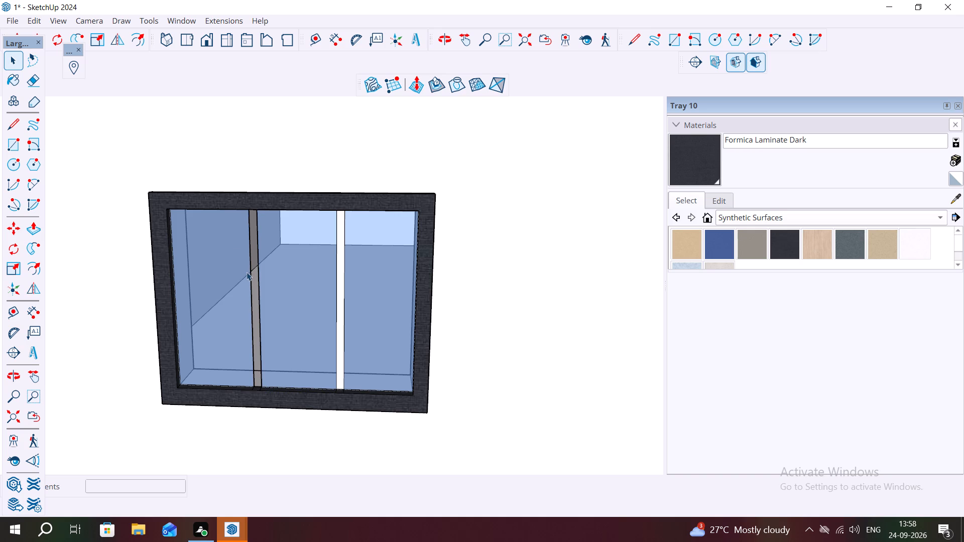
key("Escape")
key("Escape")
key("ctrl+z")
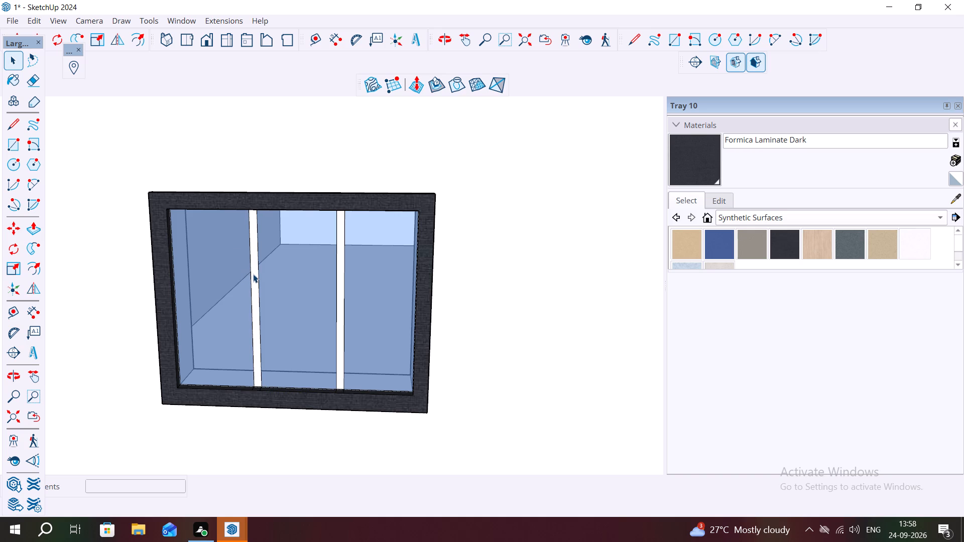
Push/Pull the left mullion's front face 1" outward and repeat the same extrusion on the right mullion.
left_click(253, 274)
key("p")
left_click(255, 283)
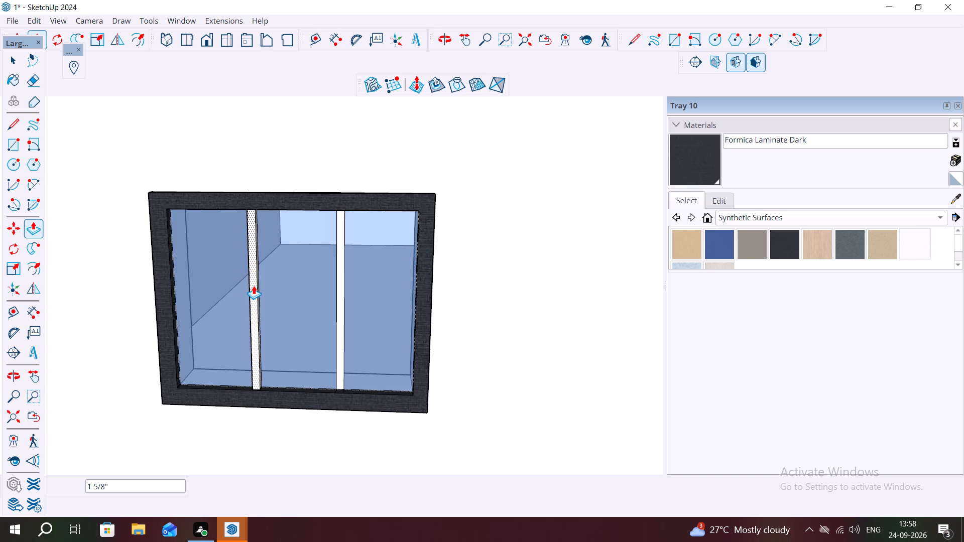
type("1\"")
key("Return")
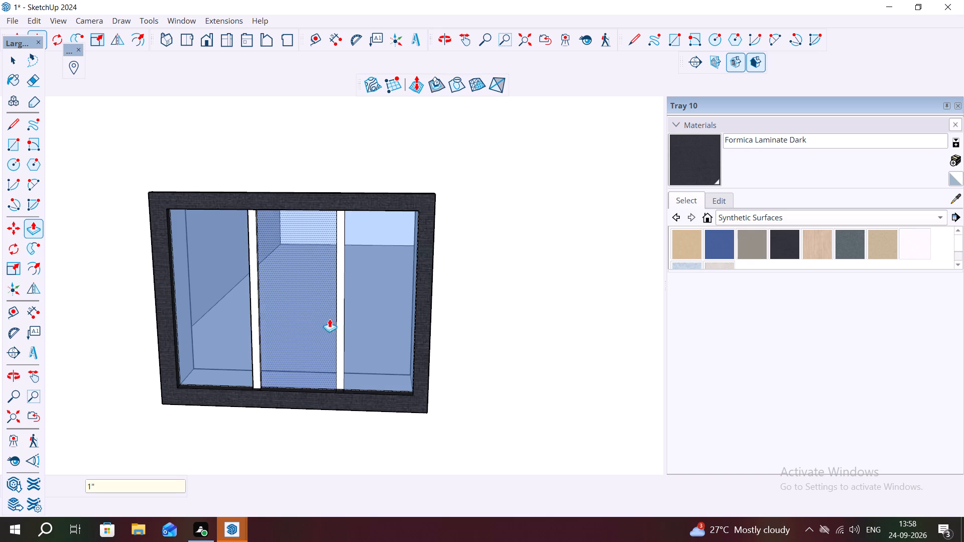
double_click(338, 322)
key("space")
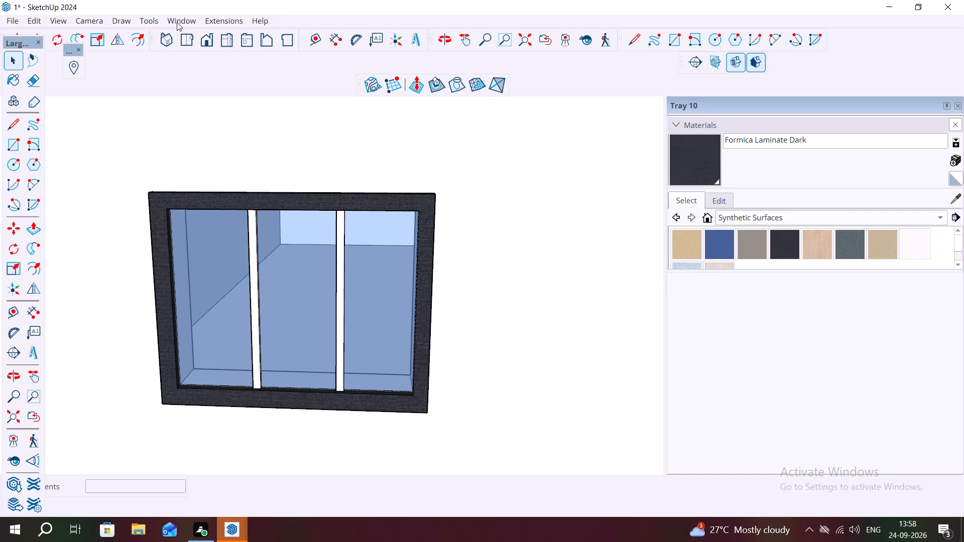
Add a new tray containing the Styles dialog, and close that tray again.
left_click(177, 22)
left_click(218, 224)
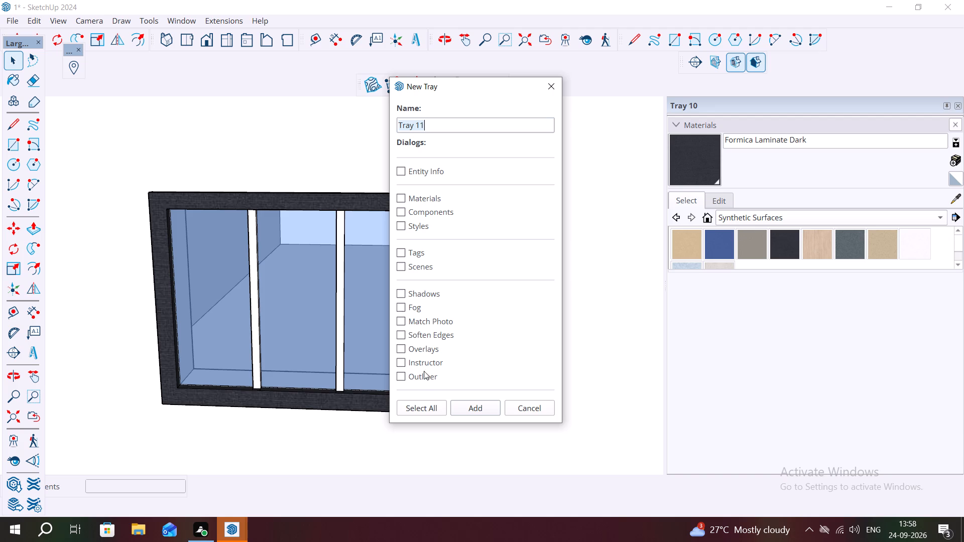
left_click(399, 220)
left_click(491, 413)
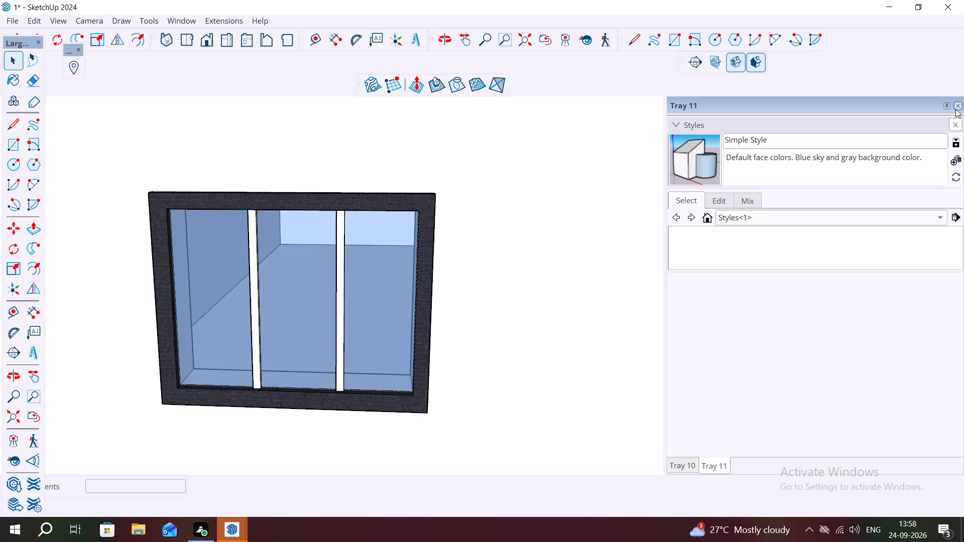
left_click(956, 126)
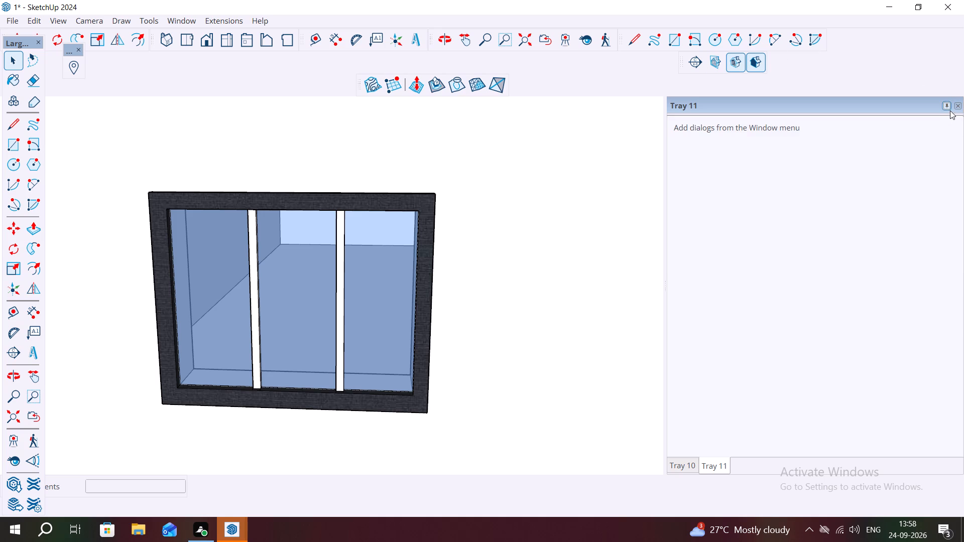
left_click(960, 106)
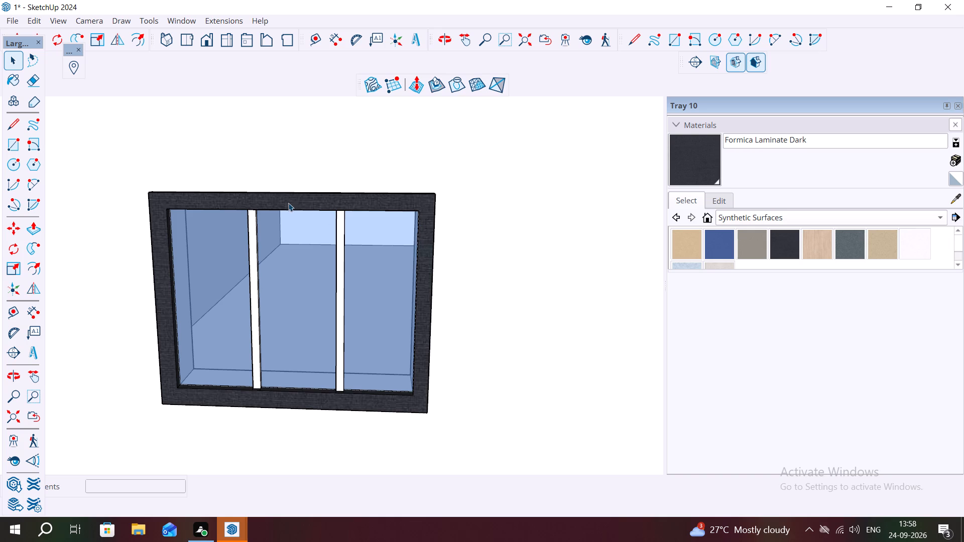
Paint the front faces of the right and left window mullions with Formica Laminate Dark.
left_click(339, 270)
left_click(697, 163)
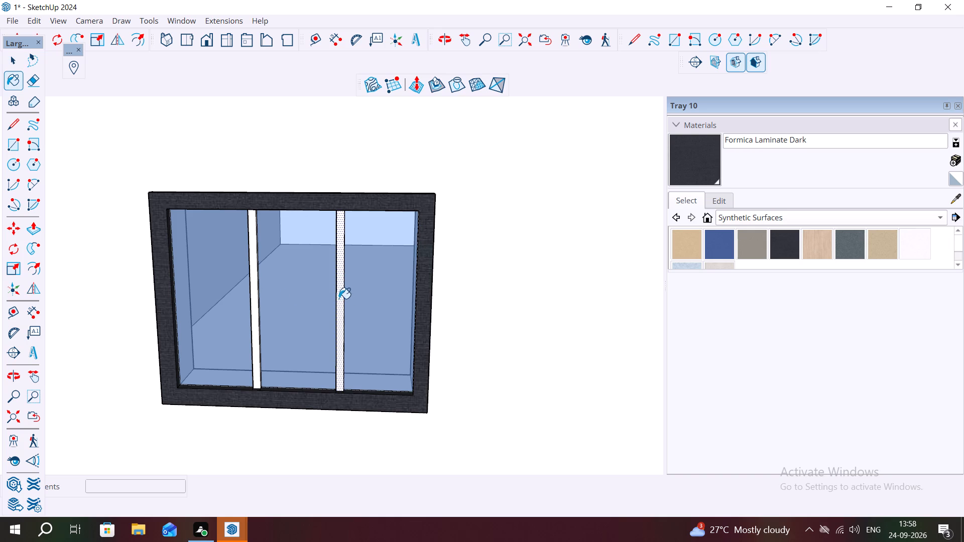
left_click(339, 299)
key("Escape")
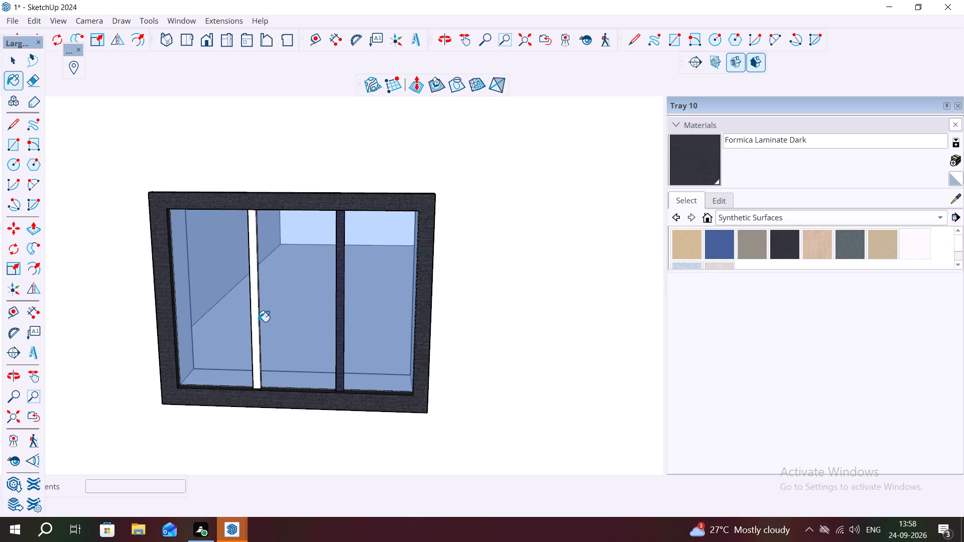
key("space")
left_click(251, 318)
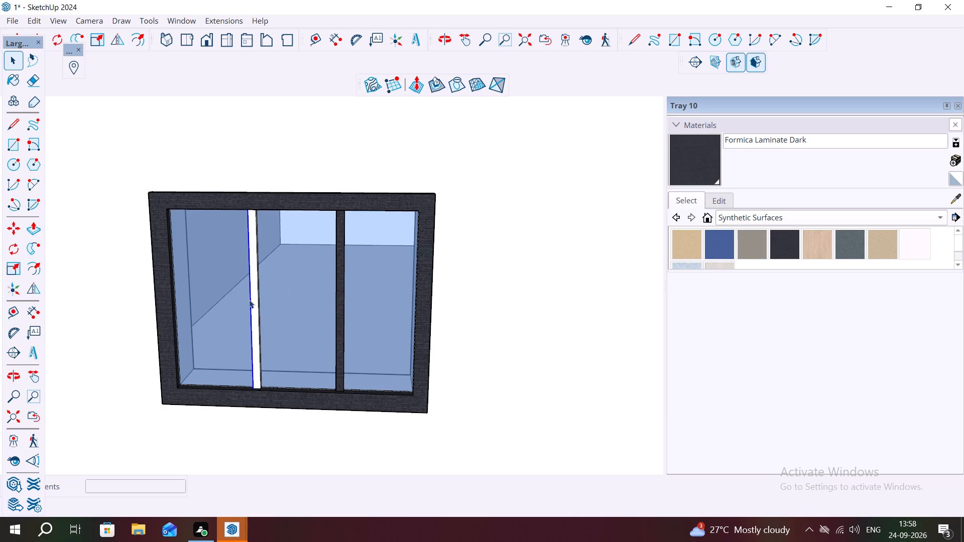
left_click(256, 304)
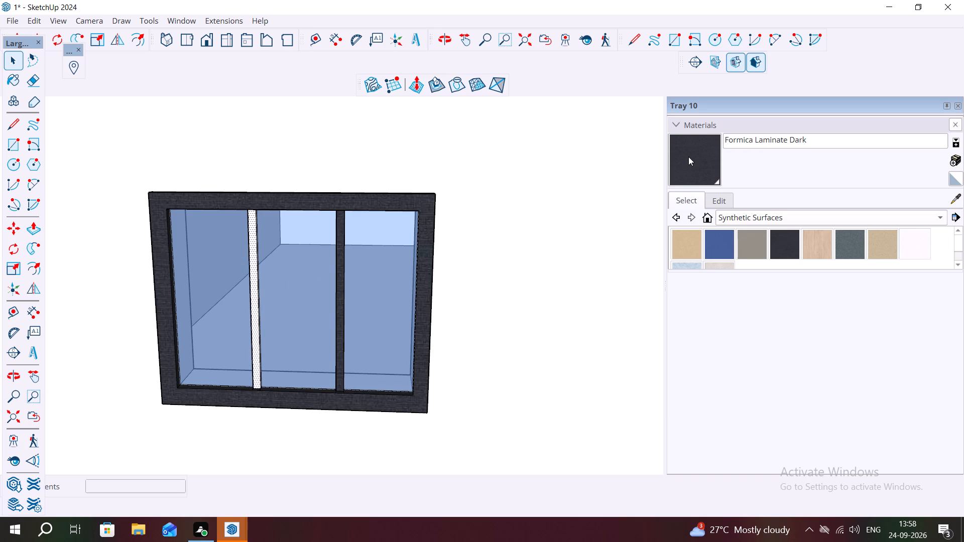
left_click(688, 157)
left_click(250, 288)
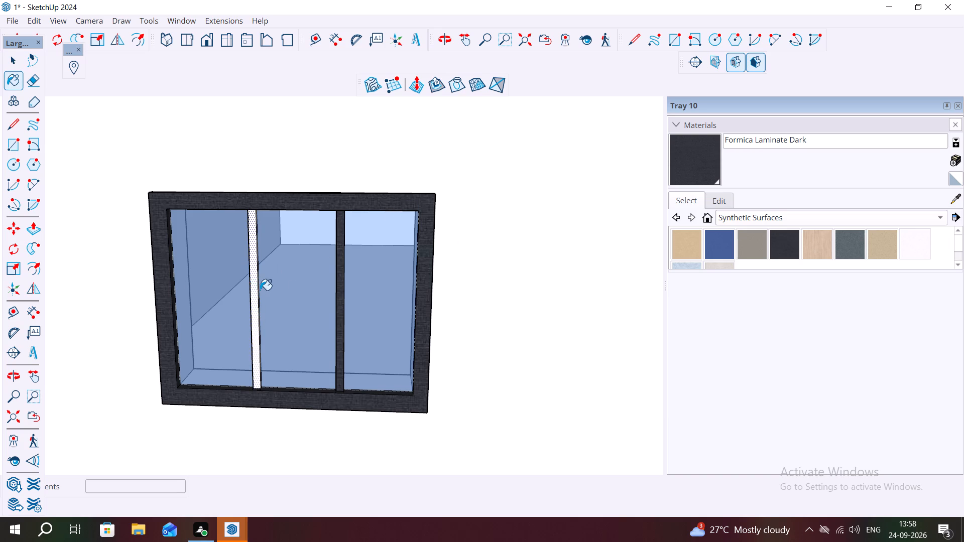
left_click(256, 291)
Paint the right-hand side faces of both window mullions with Formica Laminate Dark.
scroll(253, 293, "up", 5)
middle_click_drag(259, 302, 195, 300)
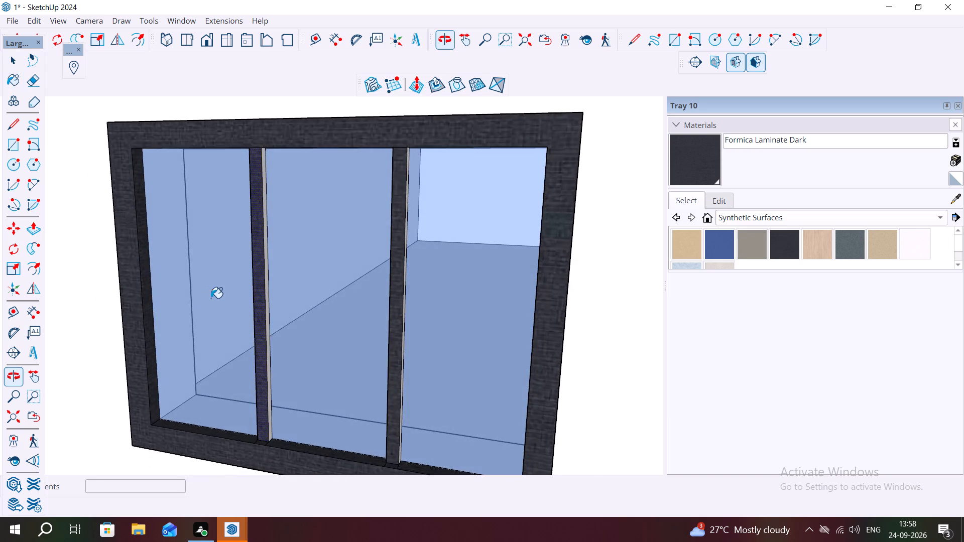
scroll(248, 299, "up", 4)
middle_click_drag(255, 299, 184, 375)
key("space")
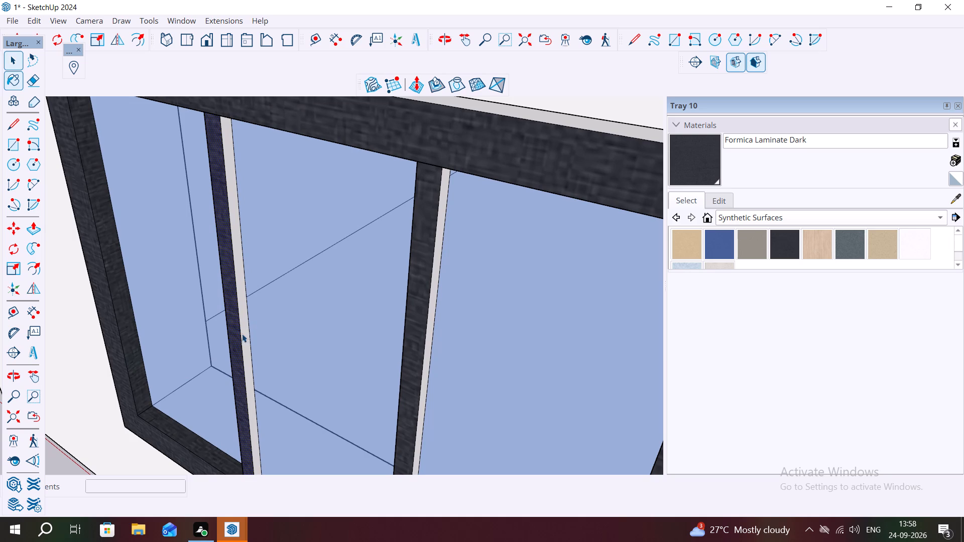
left_click(245, 338)
left_click(694, 169)
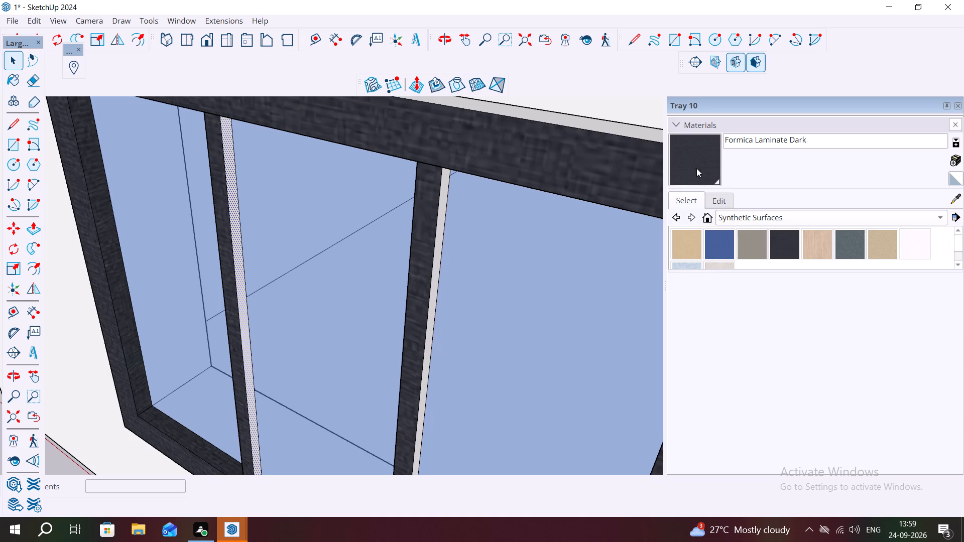
left_click(240, 290)
scroll(362, 304, "down", 2)
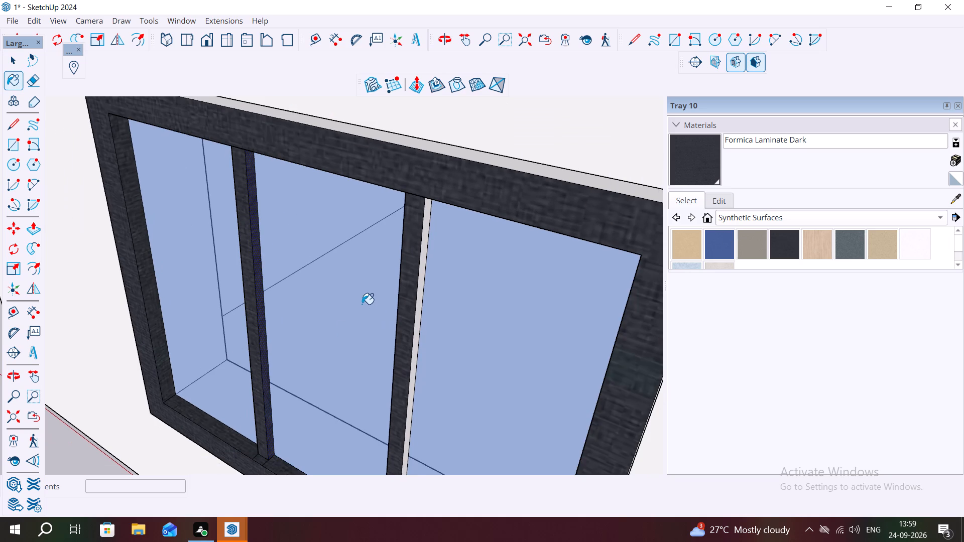
key("space")
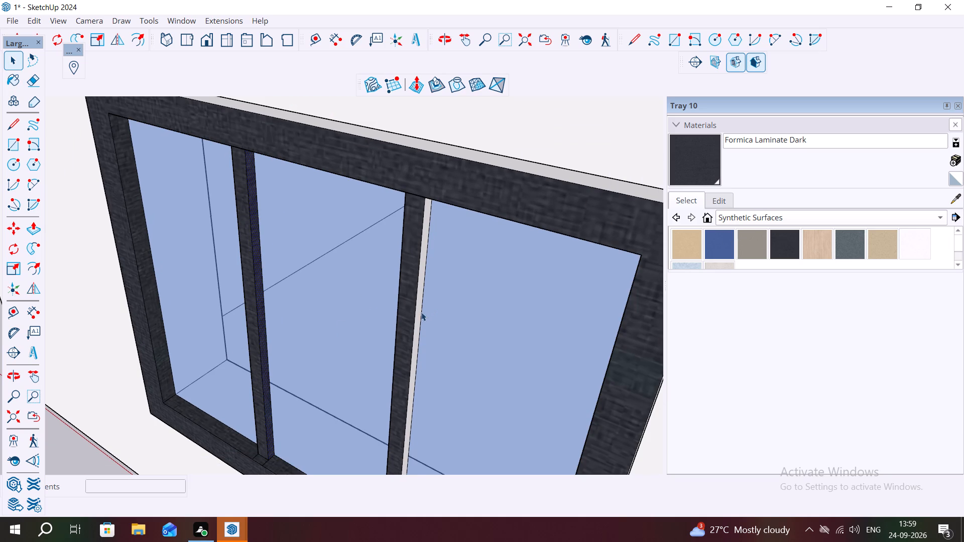
left_click(419, 313)
left_click(702, 164)
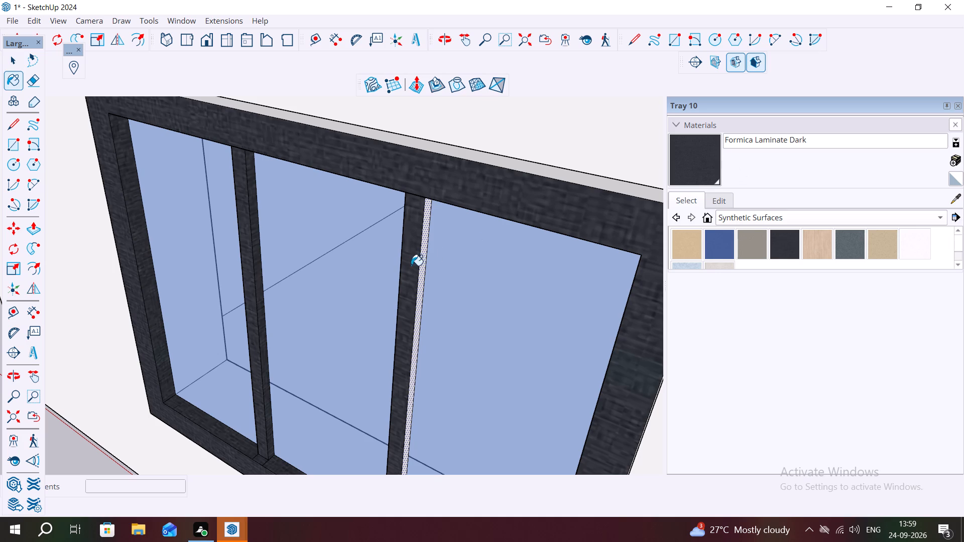
left_click(420, 268)
Paint the inner face of the window frame's right jamb with Formica Laminate Dark.
middle_click_drag(385, 286, 538, 281)
middle_click_drag(426, 302, 473, 295)
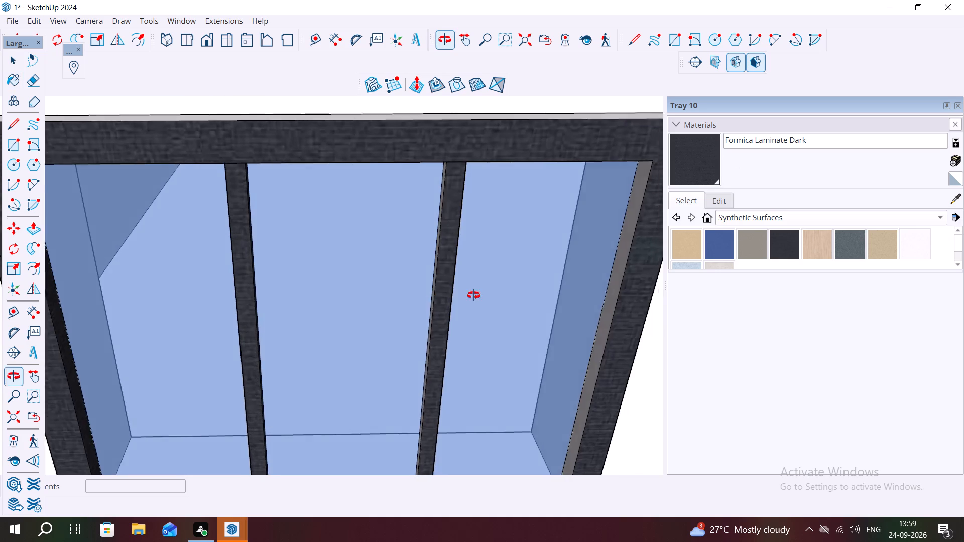
middle_click_drag(473, 295, 517, 260)
middle_click_drag(544, 272, 550, 268)
key("space")
left_click(544, 275)
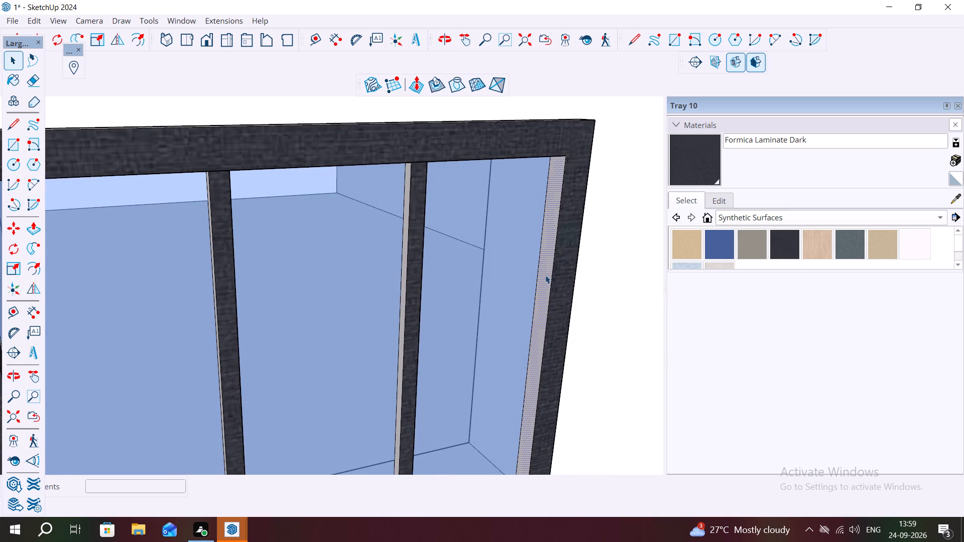
left_click(680, 166)
left_click(551, 239)
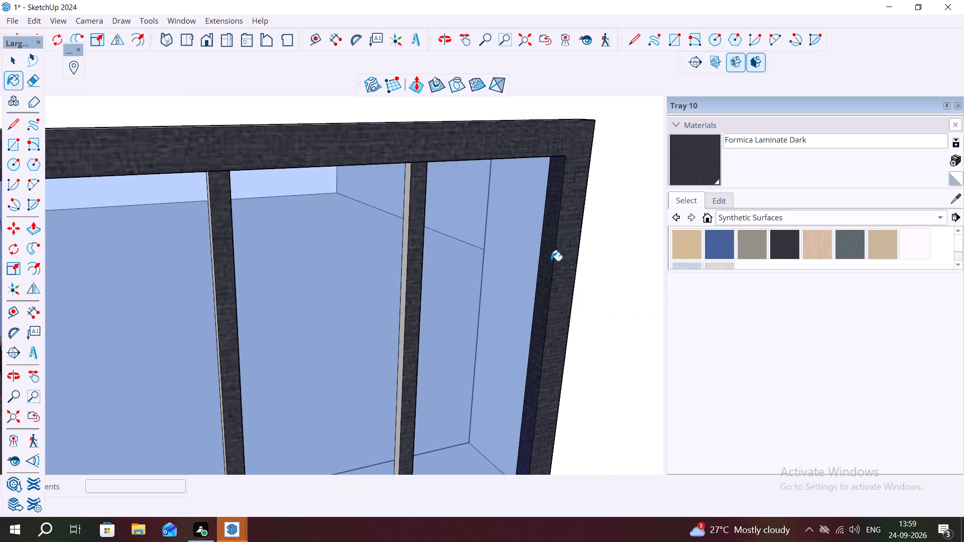
Paint the left-hand side faces of both window mullions with Formica Laminate Dark.
middle_click_drag(402, 308, 476, 264)
key("Escape")
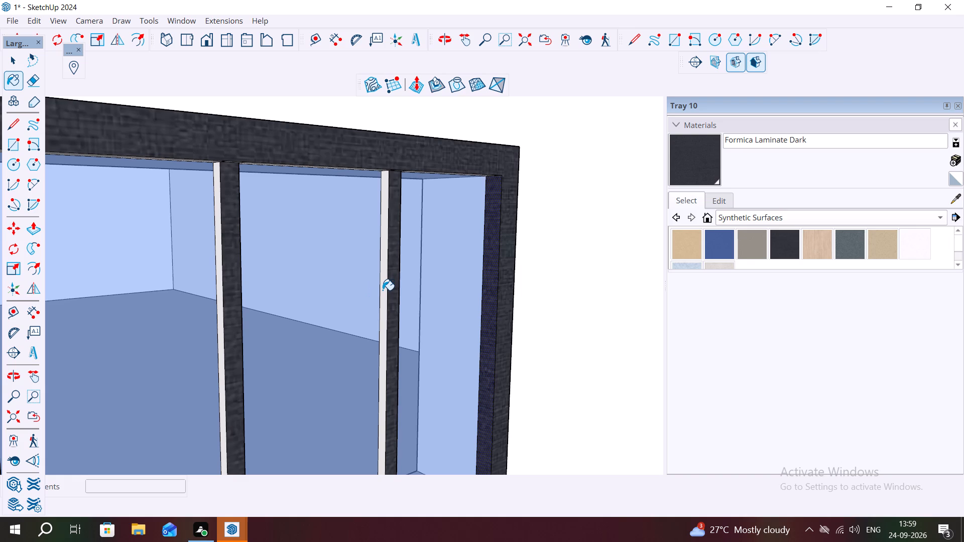
key("space")
left_click(382, 290)
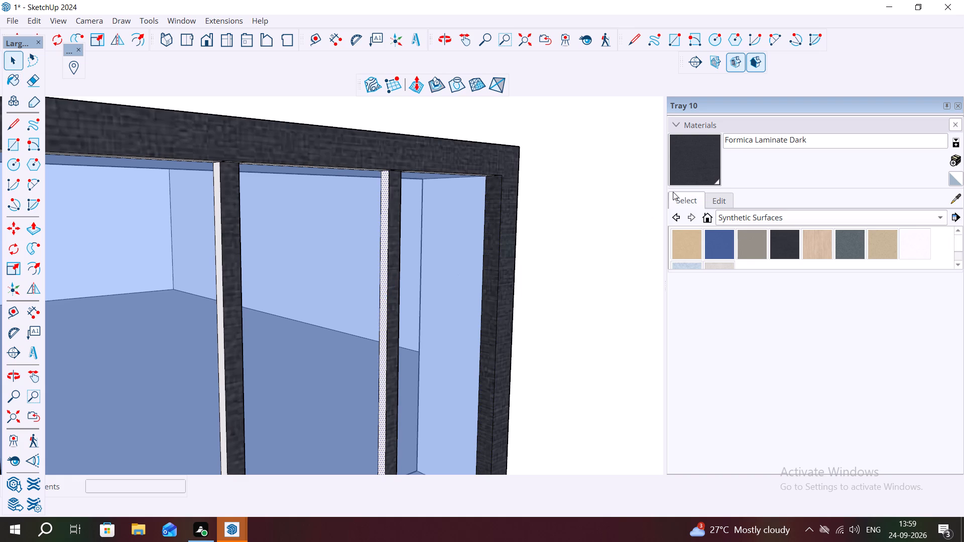
left_click(720, 157)
left_click(384, 286)
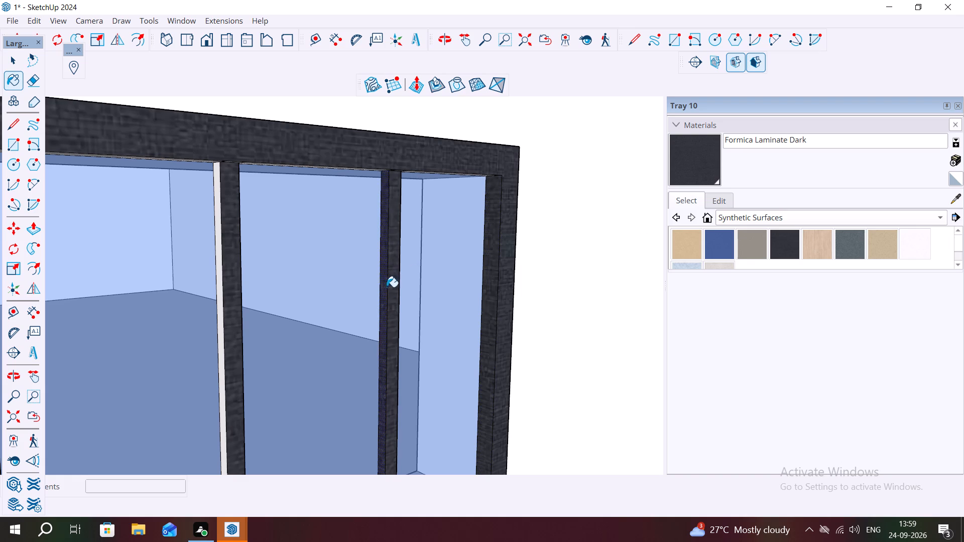
middle_click_drag(358, 290, 532, 237)
key("space")
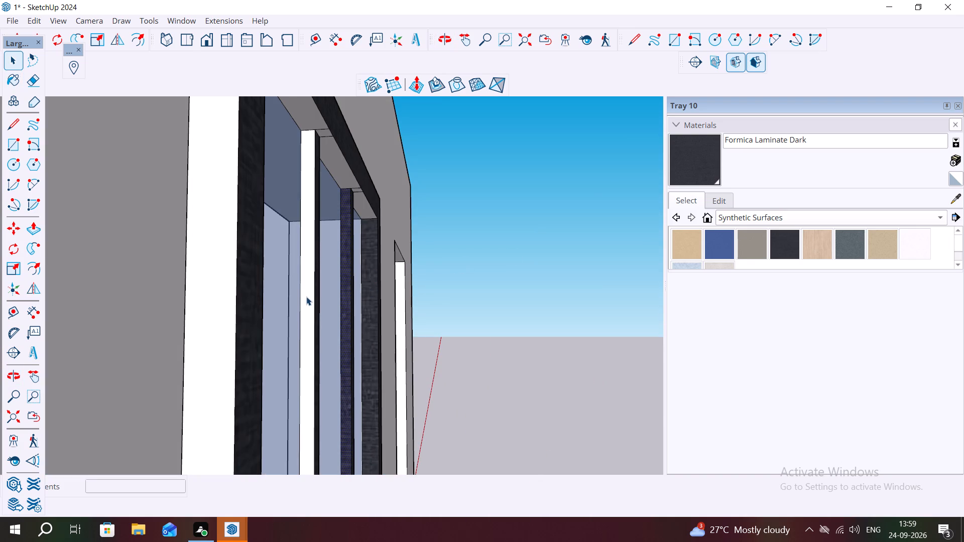
left_click(306, 297)
left_click(681, 156)
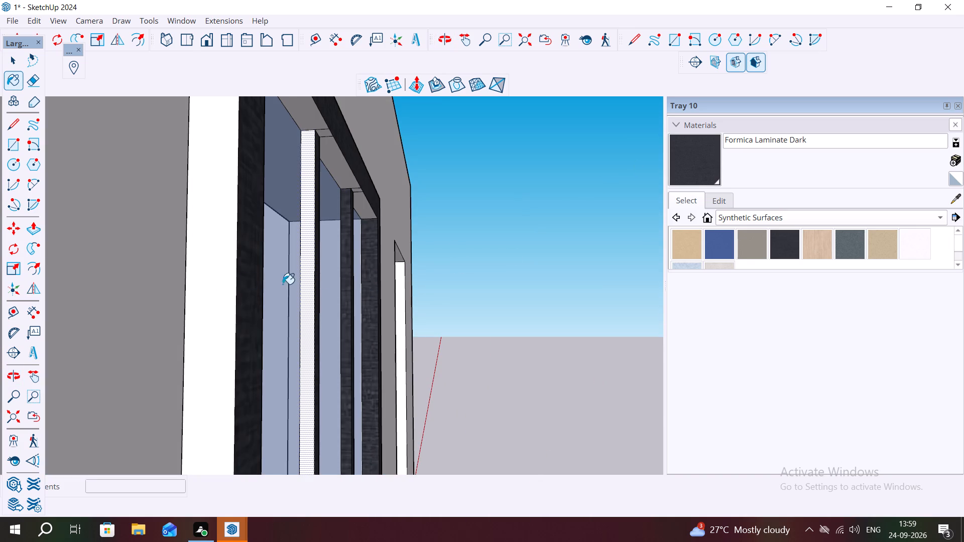
left_click(301, 291)
Paint the outer left side and the outer top face of the window frame with Formica Laminate Dark.
scroll(296, 295, "down", 3)
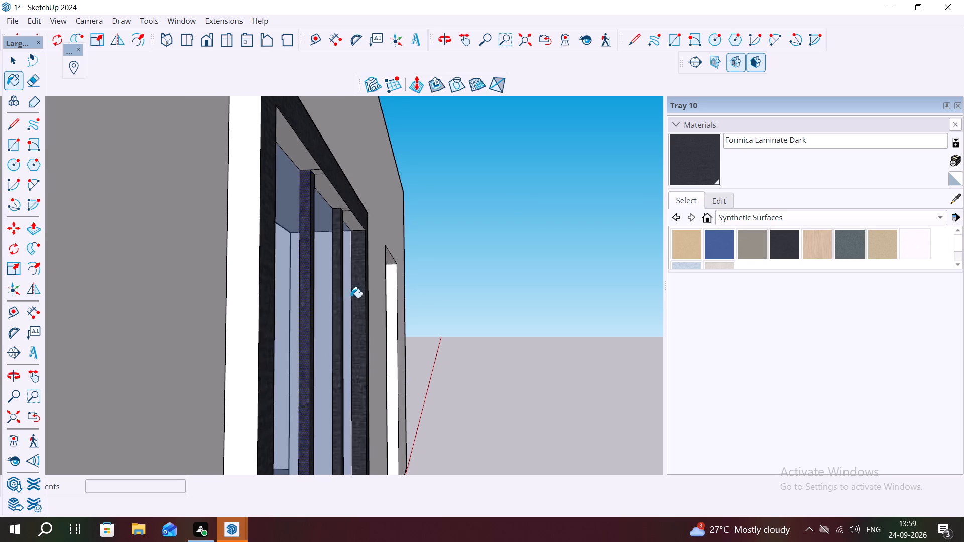
scroll(351, 298, "down", 3)
middle_click_drag(356, 299, 208, 324)
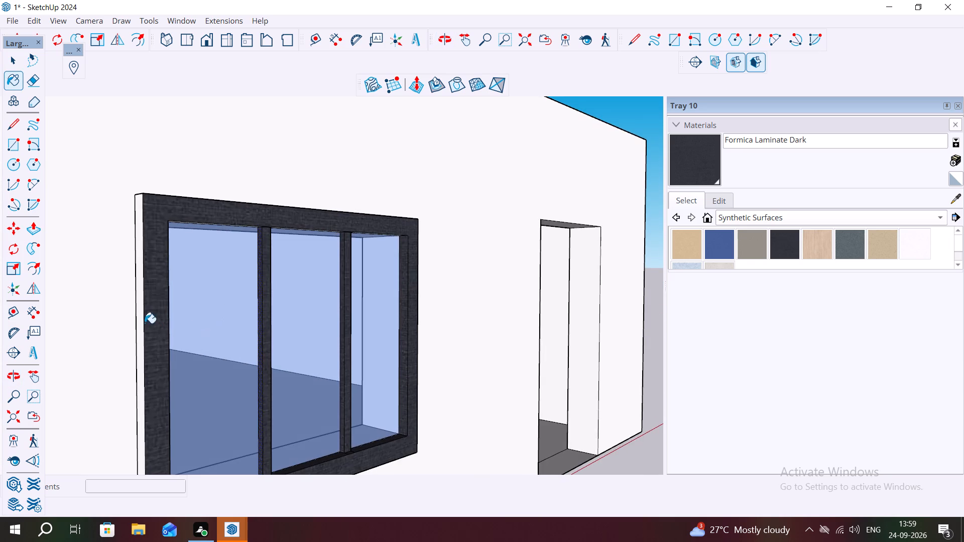
middle_click_drag(153, 324, 299, 326)
left_click(264, 316)
scroll(290, 312, "down", 4)
middle_click_drag(324, 297, 306, 457)
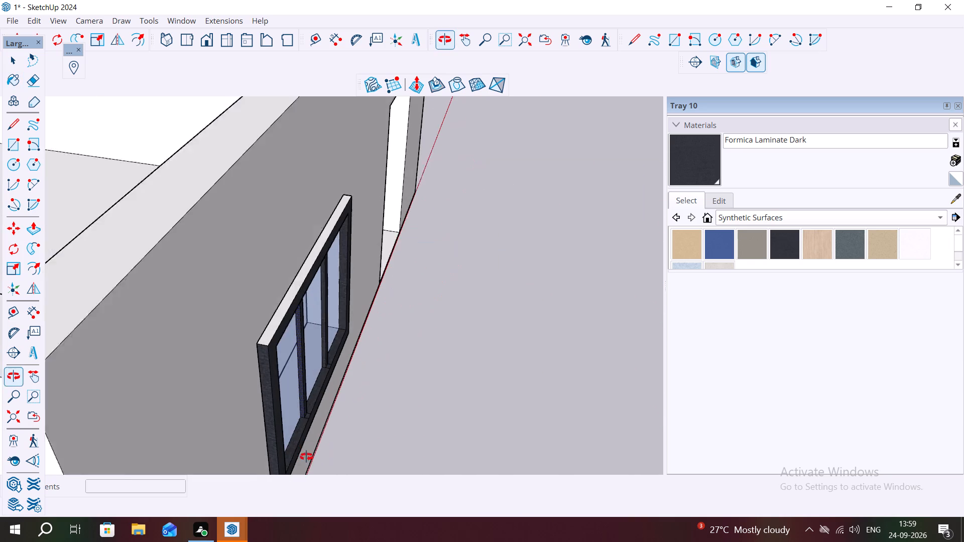
middle_click_drag(306, 457, 306, 457)
left_click(282, 318)
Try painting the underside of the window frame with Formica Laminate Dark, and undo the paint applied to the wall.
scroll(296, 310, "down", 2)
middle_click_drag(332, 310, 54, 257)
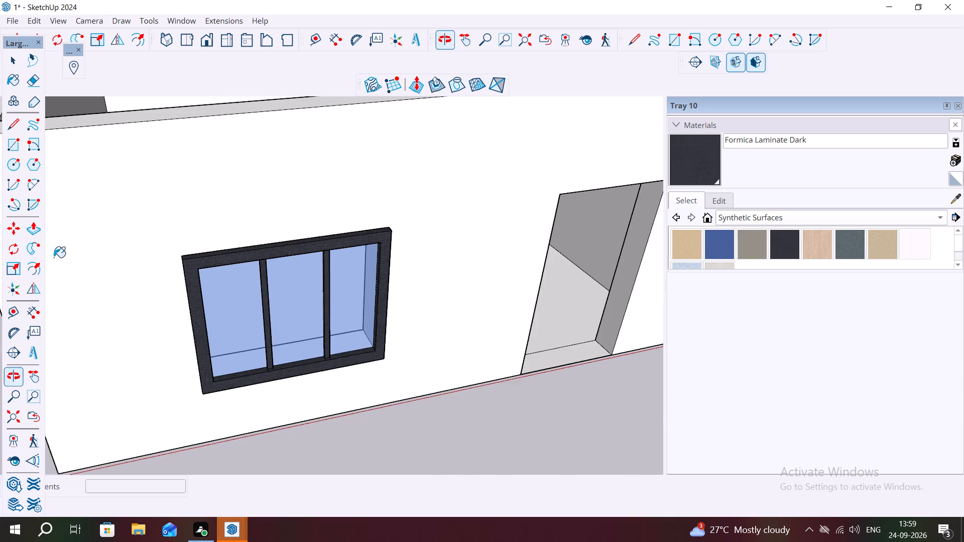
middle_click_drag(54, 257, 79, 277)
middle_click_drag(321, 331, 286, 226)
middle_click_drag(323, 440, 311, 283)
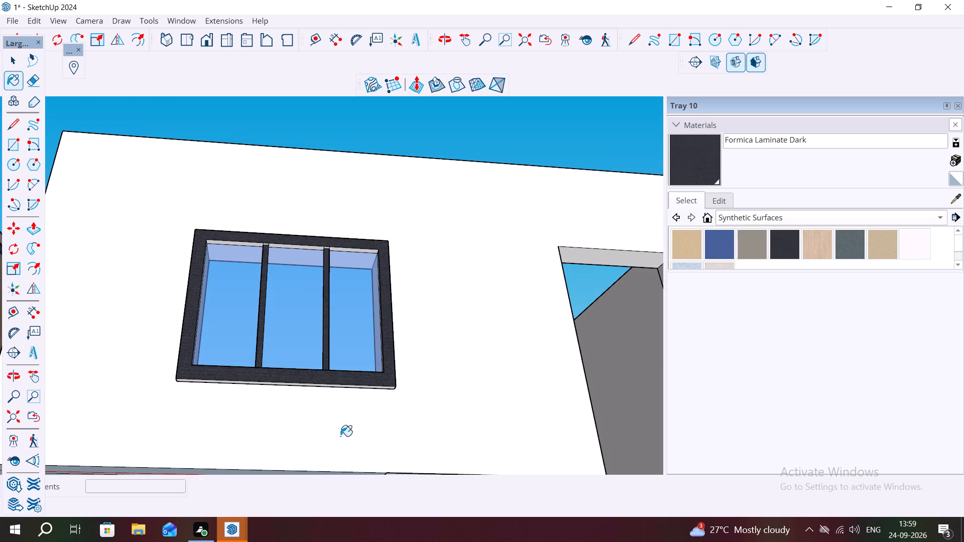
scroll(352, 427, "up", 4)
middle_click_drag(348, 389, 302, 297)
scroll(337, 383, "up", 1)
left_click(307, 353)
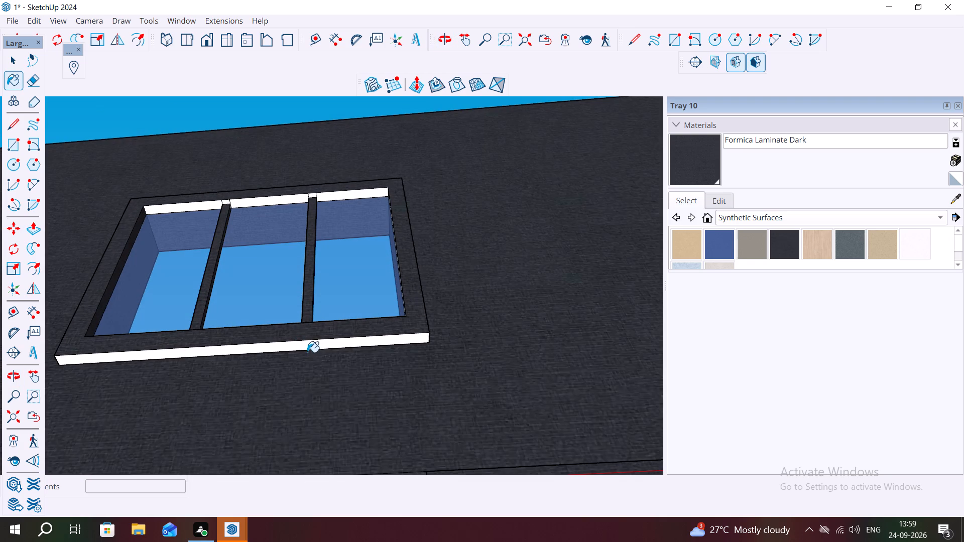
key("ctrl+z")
Paint the underside and the outer right side of the window frame with Formica Laminate Dark.
scroll(352, 362, "up", 2)
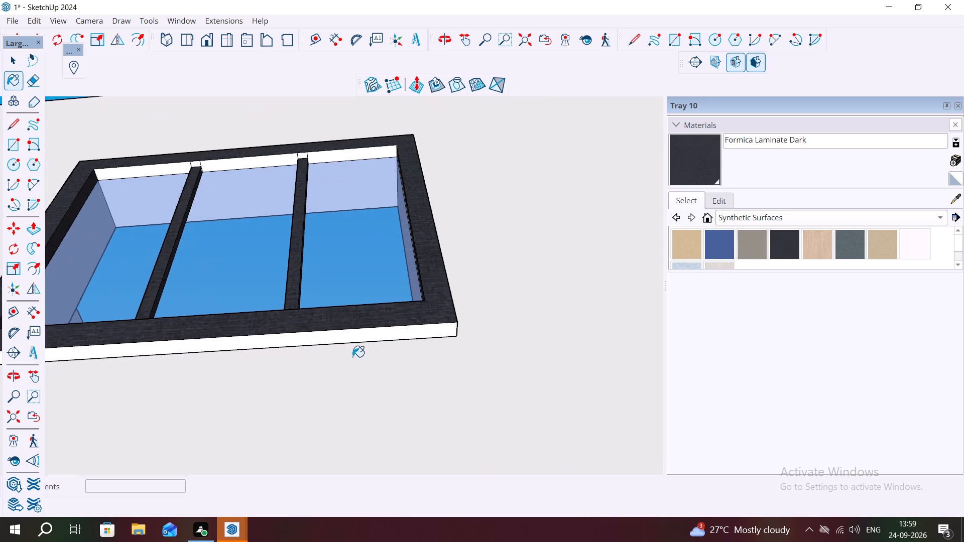
scroll(352, 357, "up", 2)
middle_click_drag(348, 351, 334, 303)
left_click(339, 300)
middle_click_drag(428, 279, 436, 541)
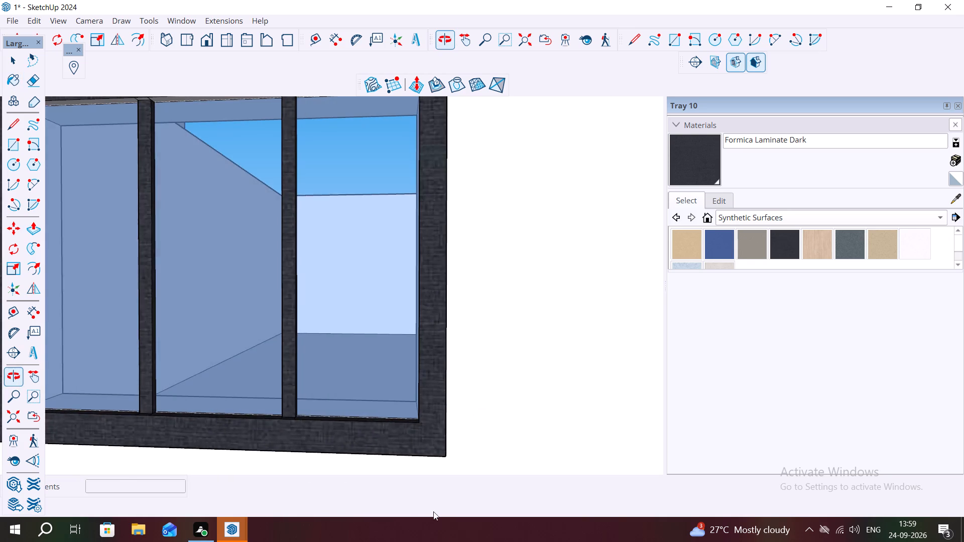
middle_click_drag(501, 321, 344, 378)
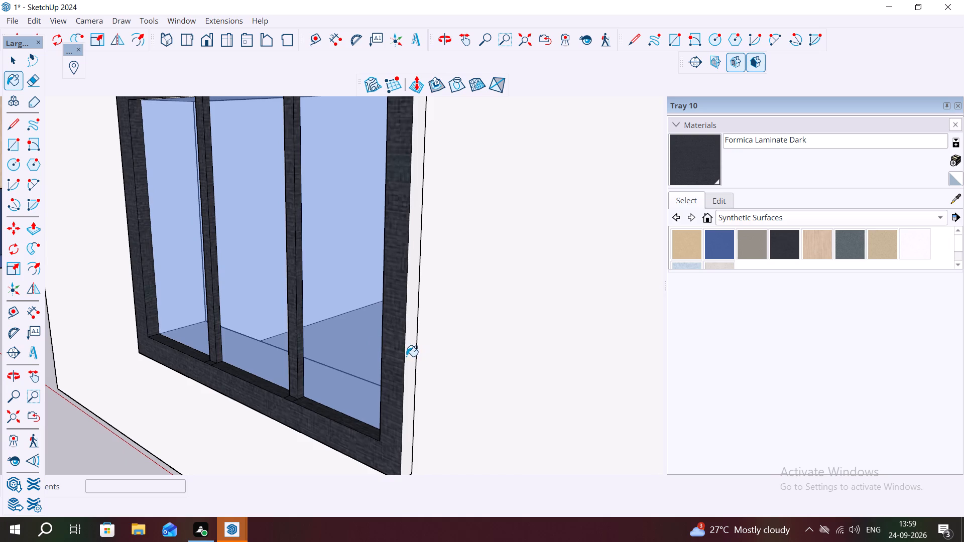
left_click(406, 356)
key("Escape")
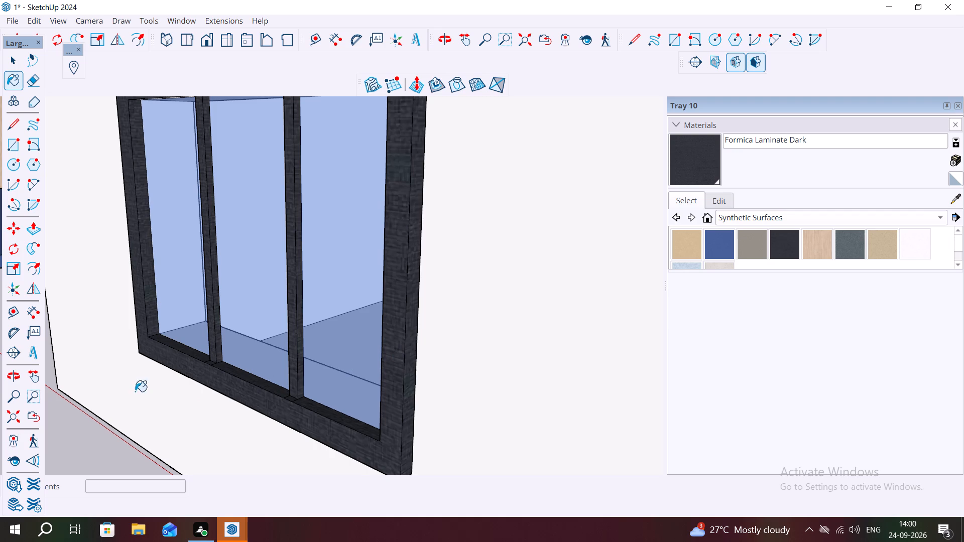
scroll(555, 355, "down", 10)
key("Escape")
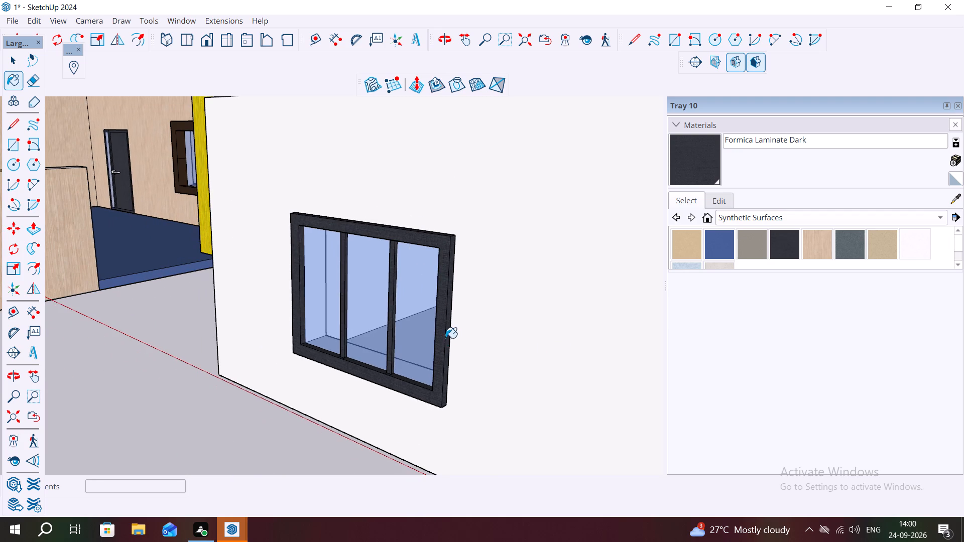
key("space")
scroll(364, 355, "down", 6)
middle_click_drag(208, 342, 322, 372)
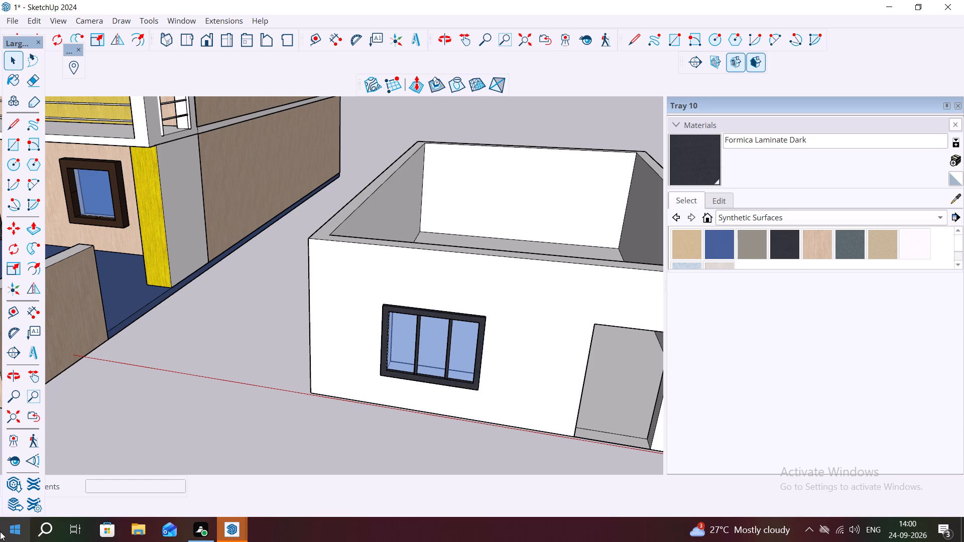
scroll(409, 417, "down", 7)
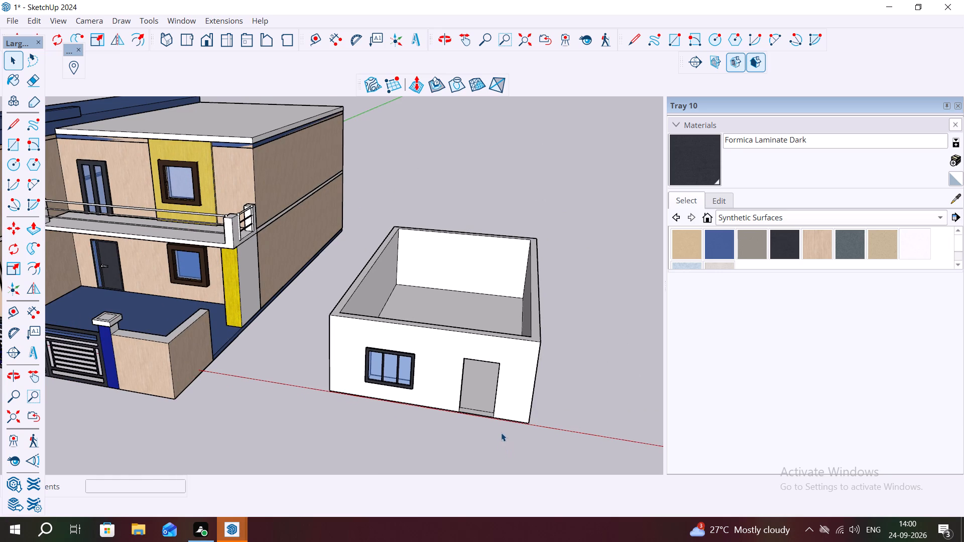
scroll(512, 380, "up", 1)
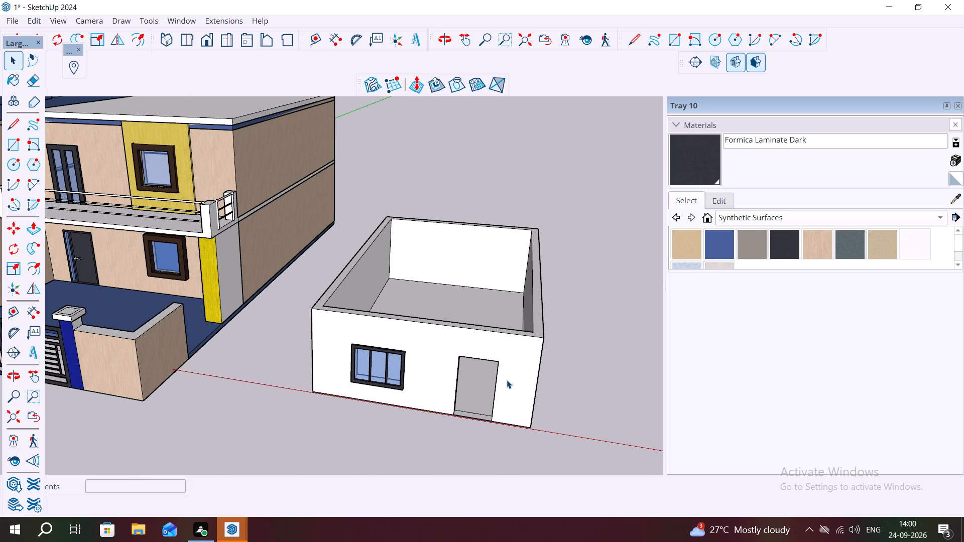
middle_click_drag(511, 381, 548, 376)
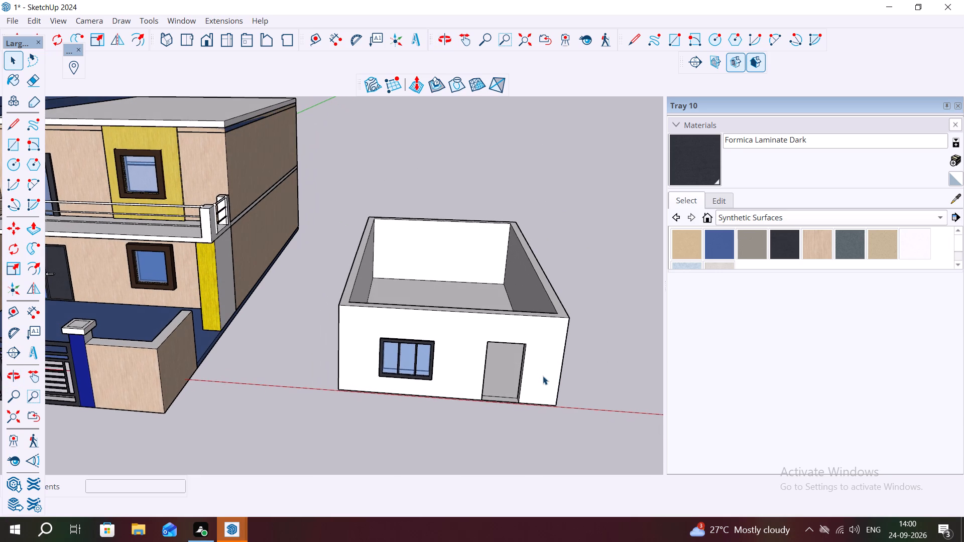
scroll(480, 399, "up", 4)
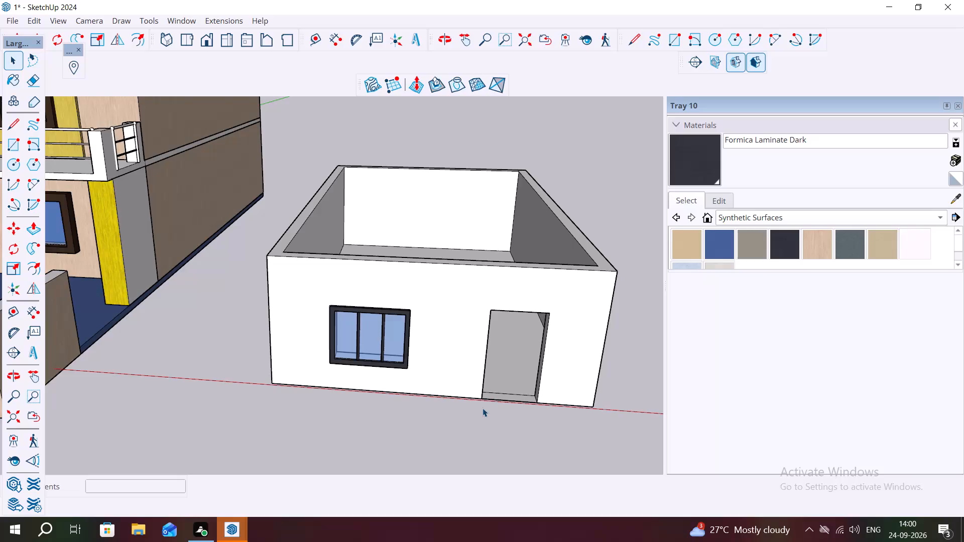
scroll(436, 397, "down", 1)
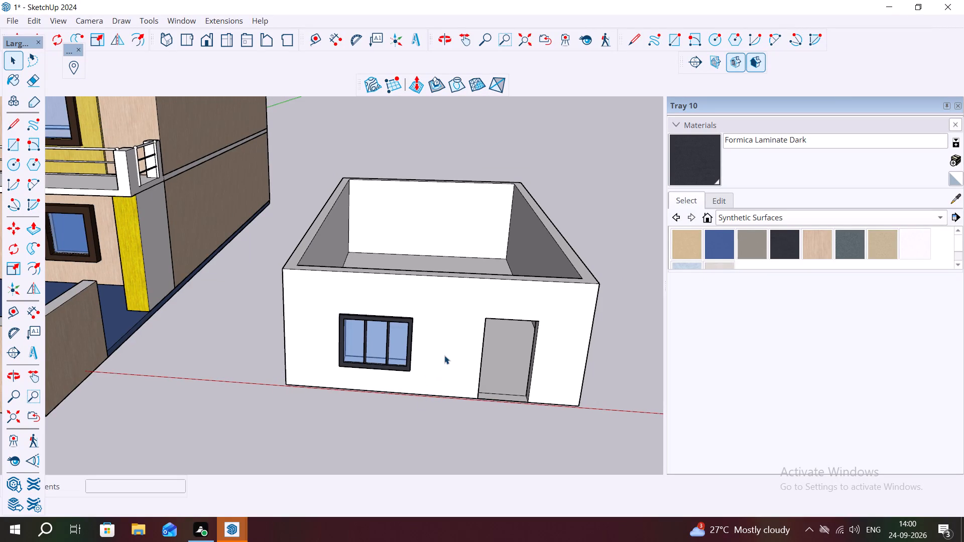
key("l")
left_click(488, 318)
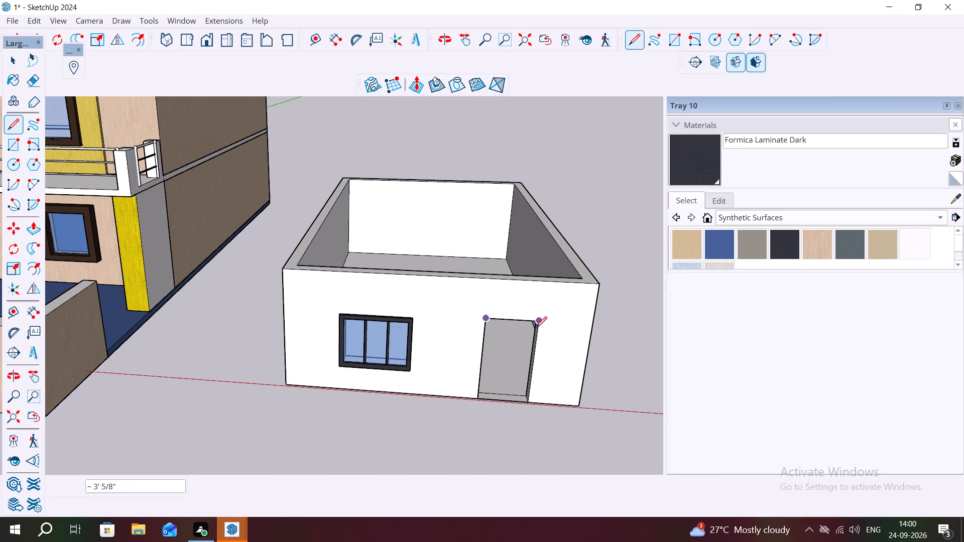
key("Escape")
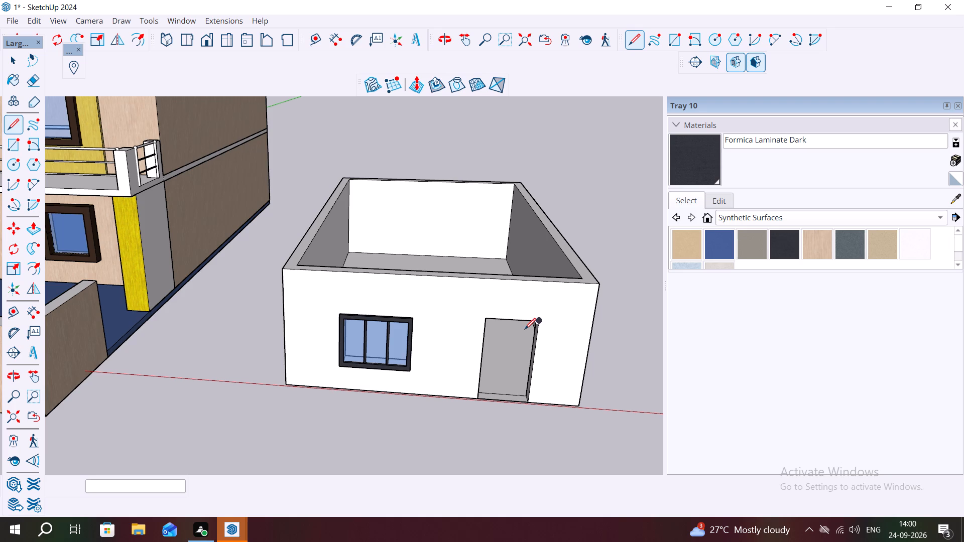
Close the doorway opening in the front wall with a rectangle snapped to its opposite corners, about 3' wide and 5' 6" high.
key("r")
left_click(487, 321)
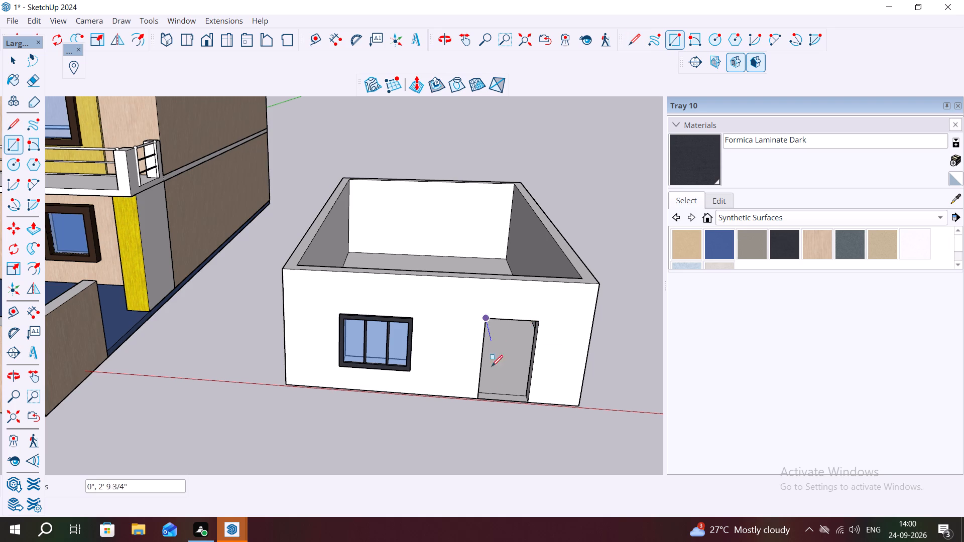
left_click(528, 404)
key("space")
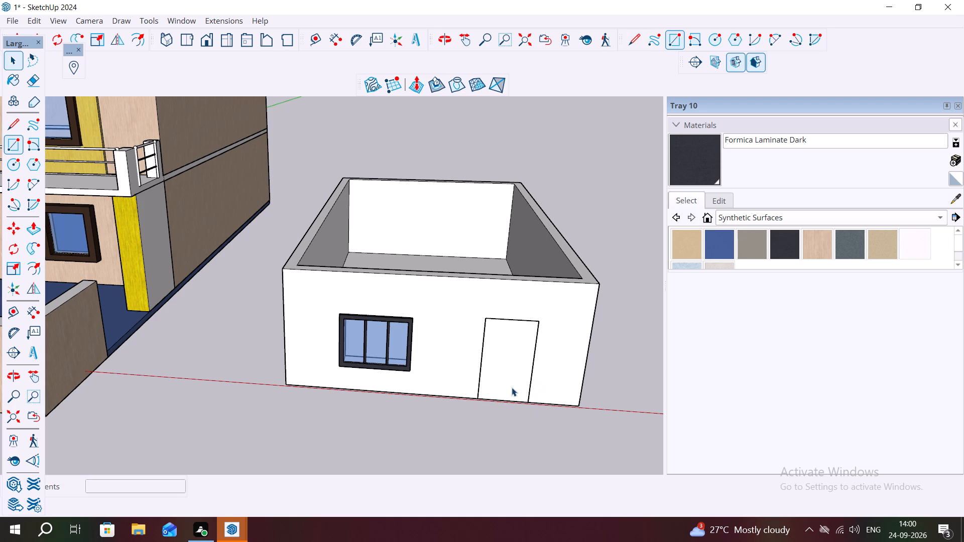
left_click(508, 378)
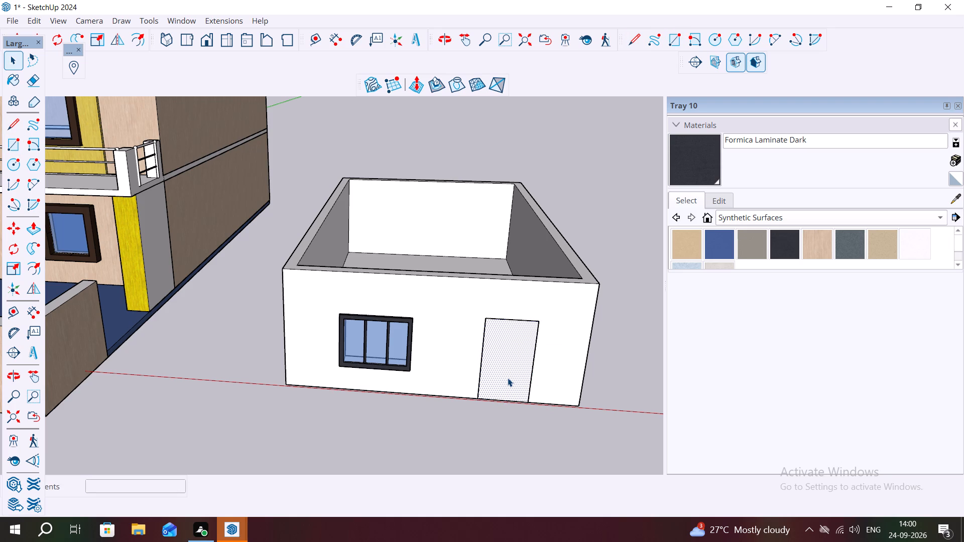
key("Escape")
key("space")
left_click(453, 445)
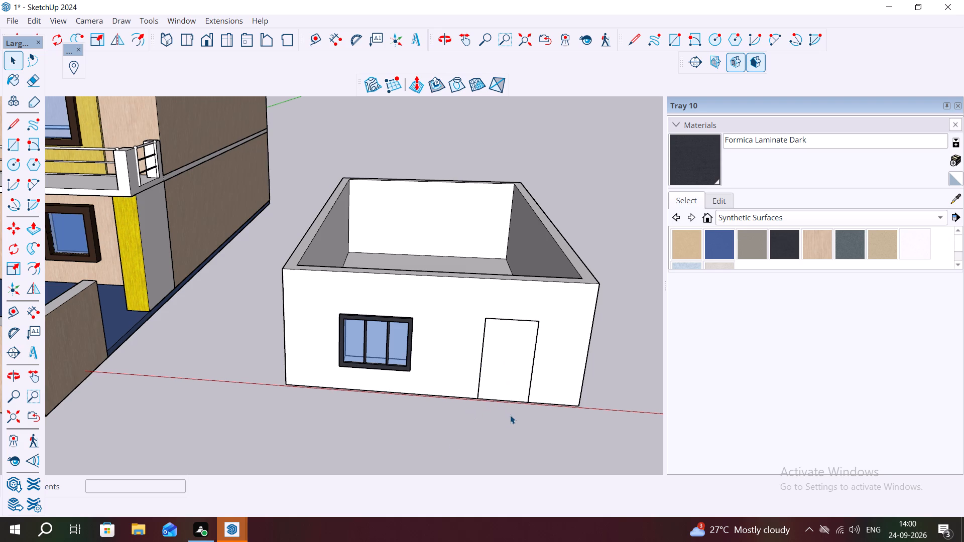
Draw two closely spaced vertical lines, 5' 6" long, from top to bottom of the door face near its left edge.
key("l")
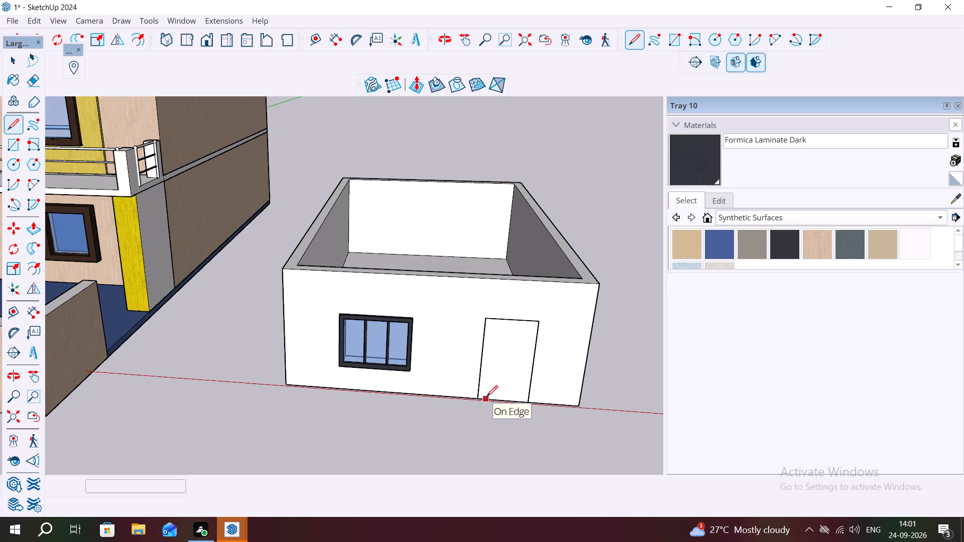
left_click(494, 319)
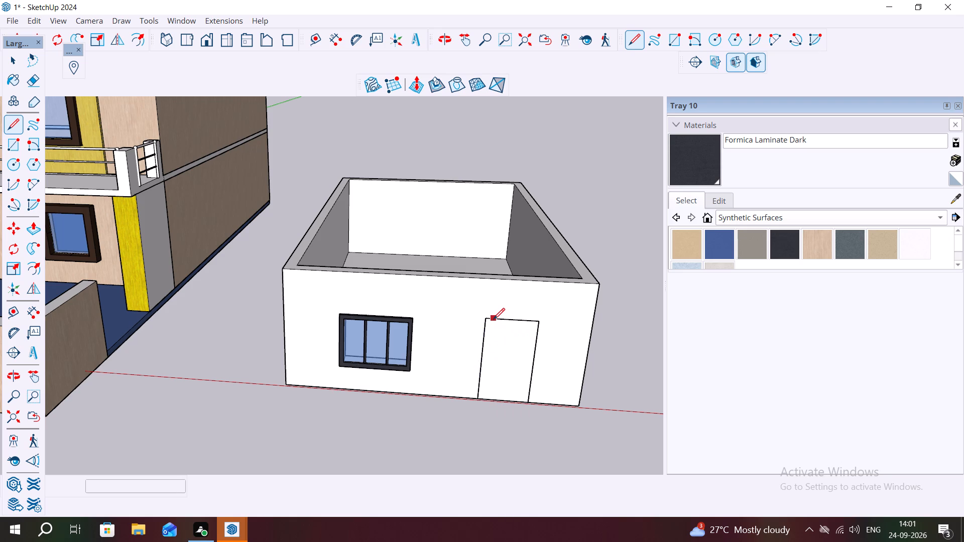
left_click(488, 398)
left_click(502, 319)
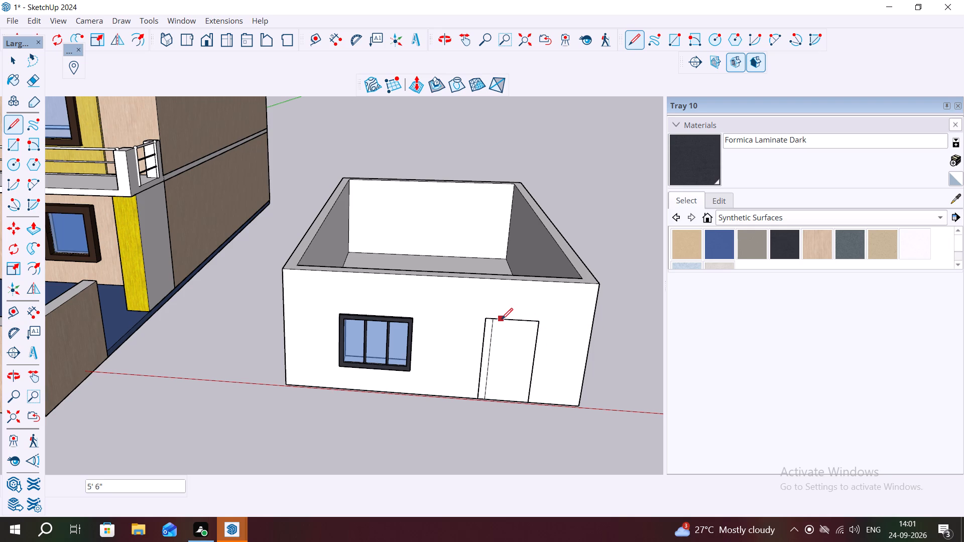
left_click(493, 400)
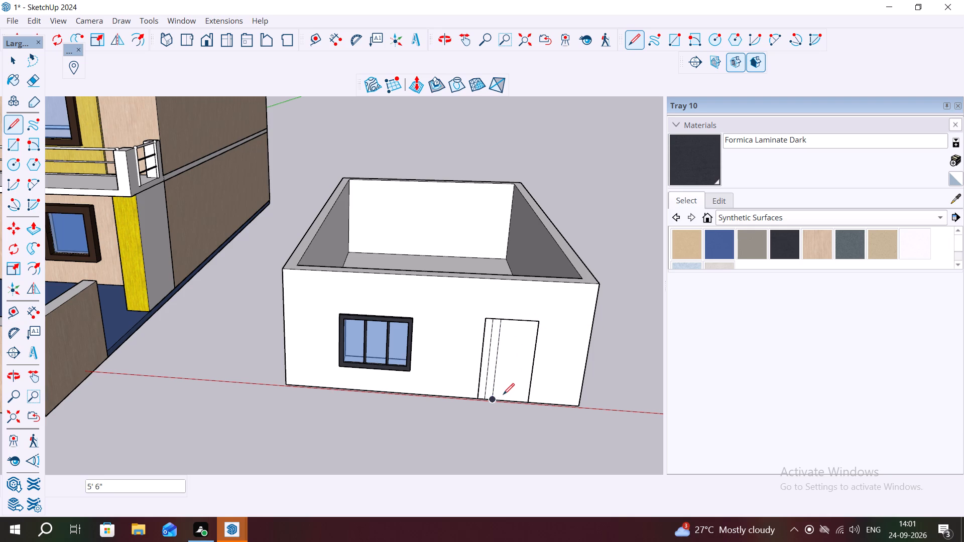
Draw a third full-height vertical line, 5' 6" long, on the door face about 4 1/2" right of the second line.
left_click(501, 399)
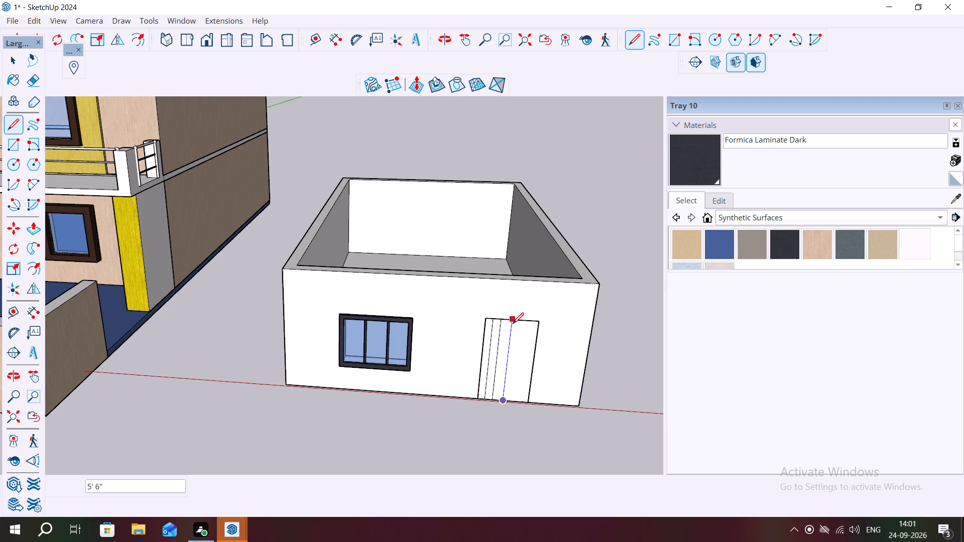
key("Escape")
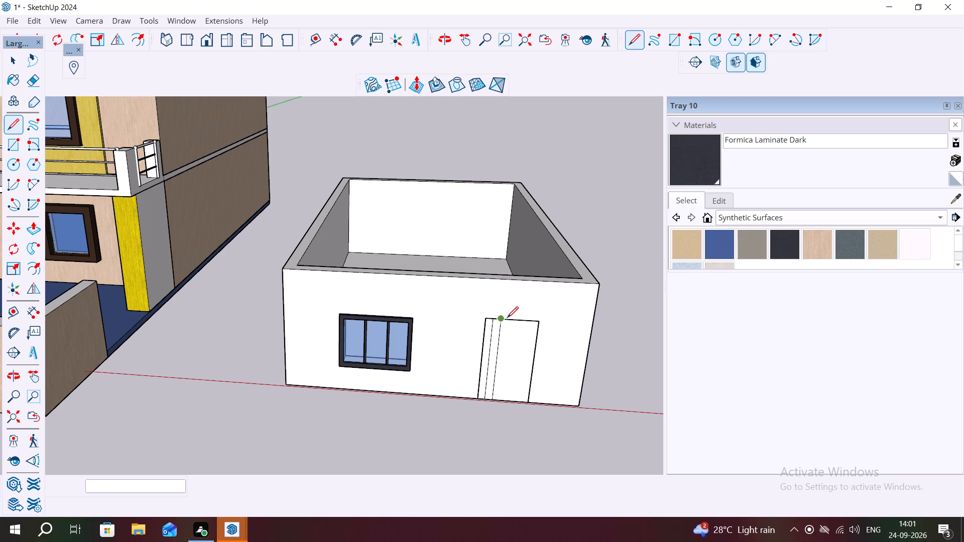
left_click(508, 318)
scroll(502, 314, "up", 3)
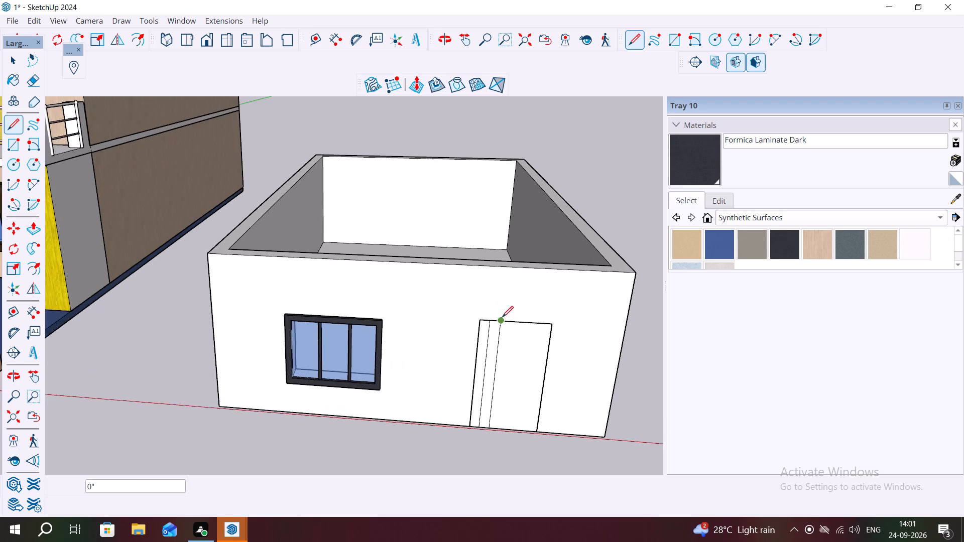
scroll(502, 317, "up", 5)
middle_click_drag(504, 328, 523, 264)
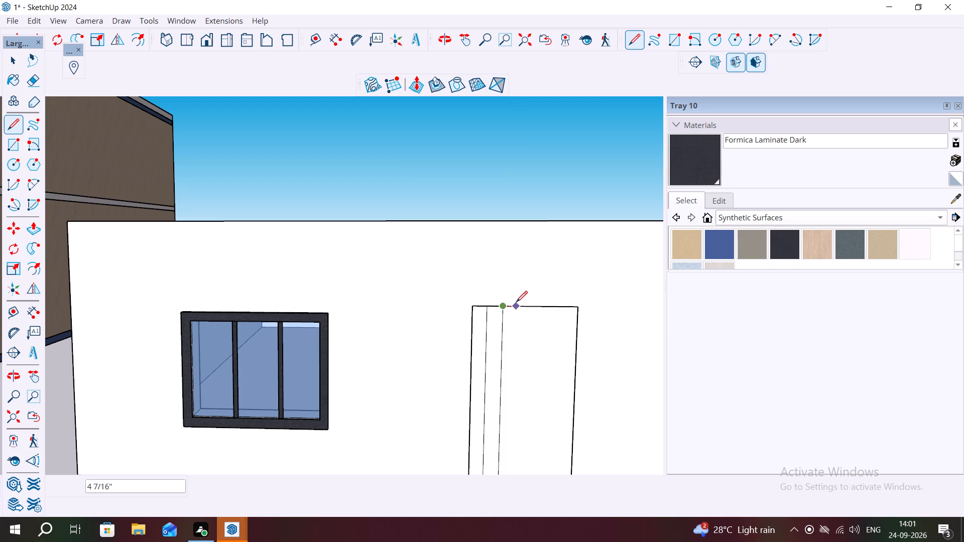
left_click(517, 307)
scroll(515, 293, "down", 4)
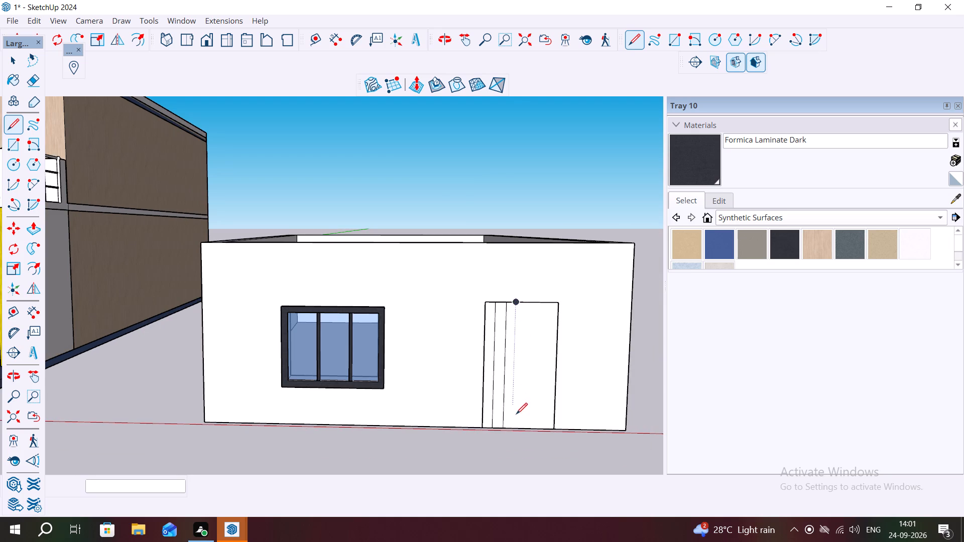
left_click(514, 427)
key("Escape")
left_click(510, 427)
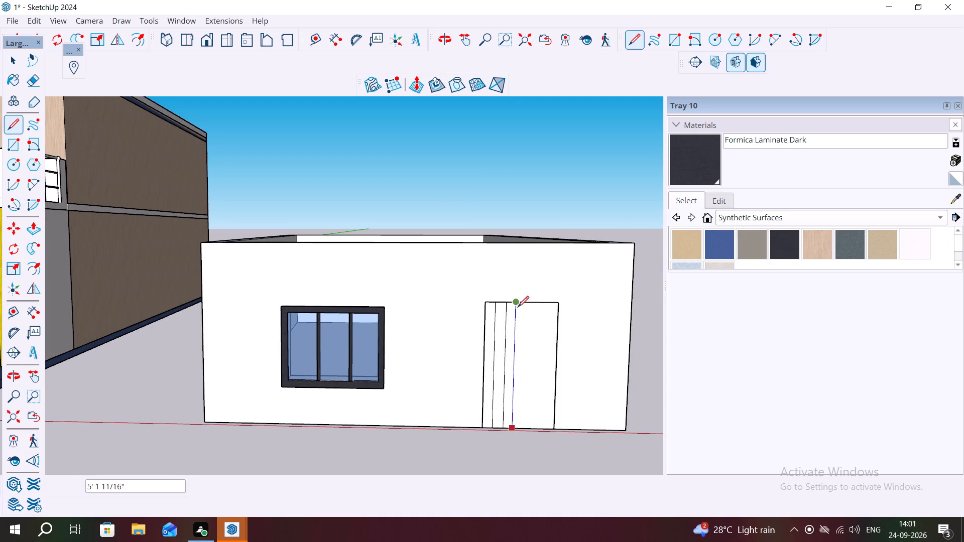
left_click(517, 303)
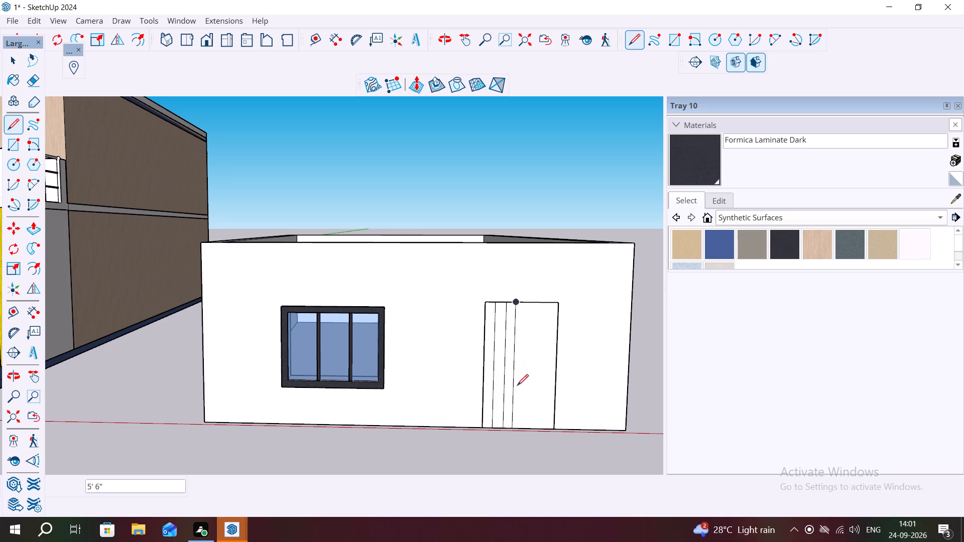
Draw a horizontal line about 1' 9" long from the third vertical line's midpoint to the midpoint of the door's right edge.
left_click(516, 360)
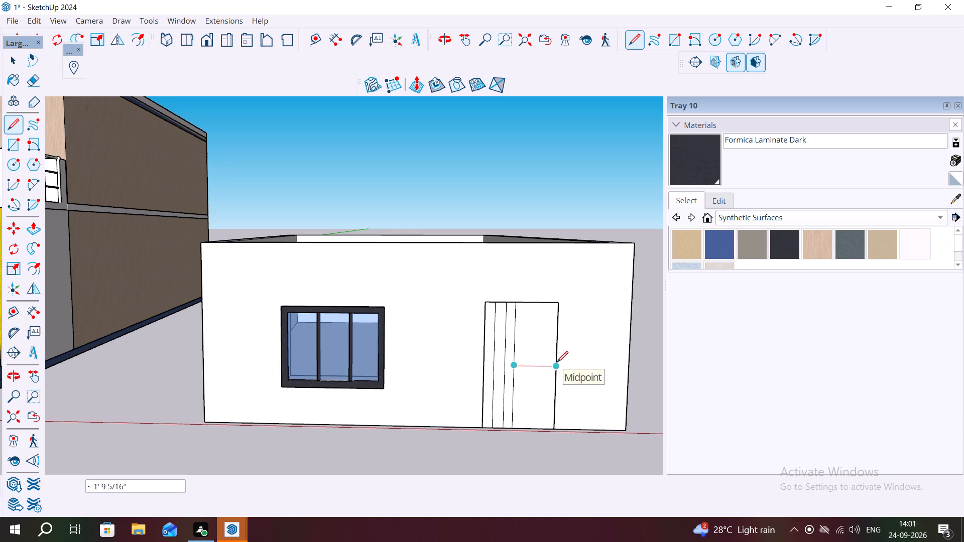
left_click(557, 362)
Draw an L-shaped line below the door's horizontal midline, running right from the third vertical line and about 2' 4" down to the bottom edge.
left_click(516, 375)
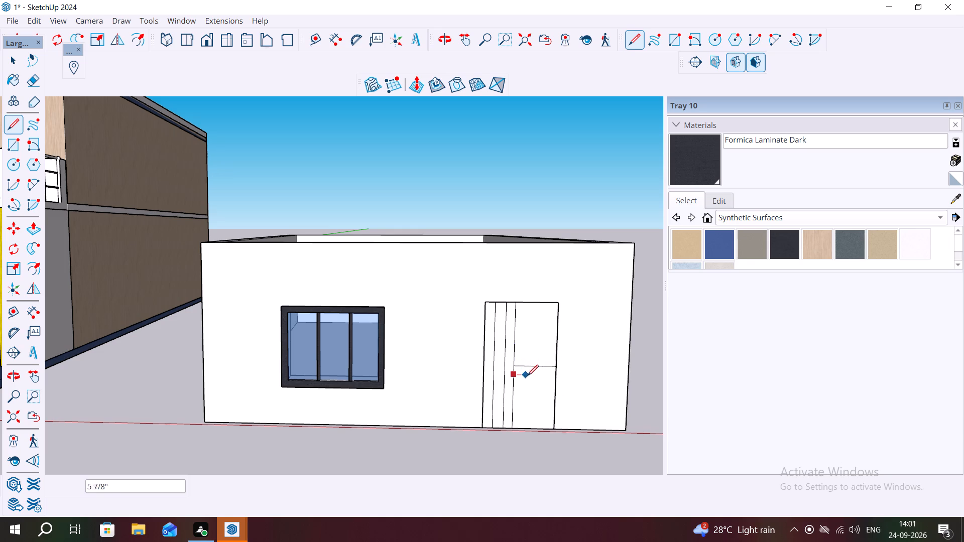
left_click(546, 377)
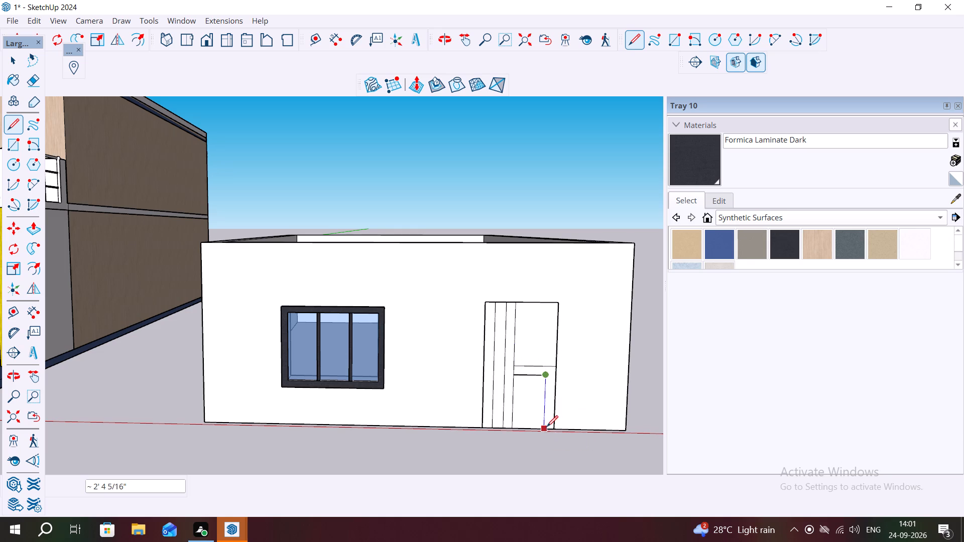
scroll(541, 375, "up", 7)
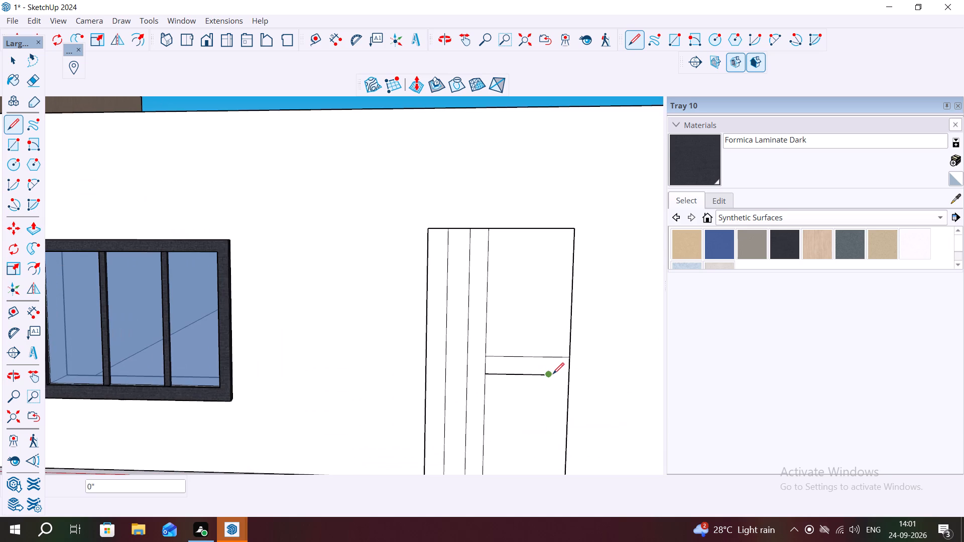
left_click(555, 375)
scroll(542, 373, "up", 8)
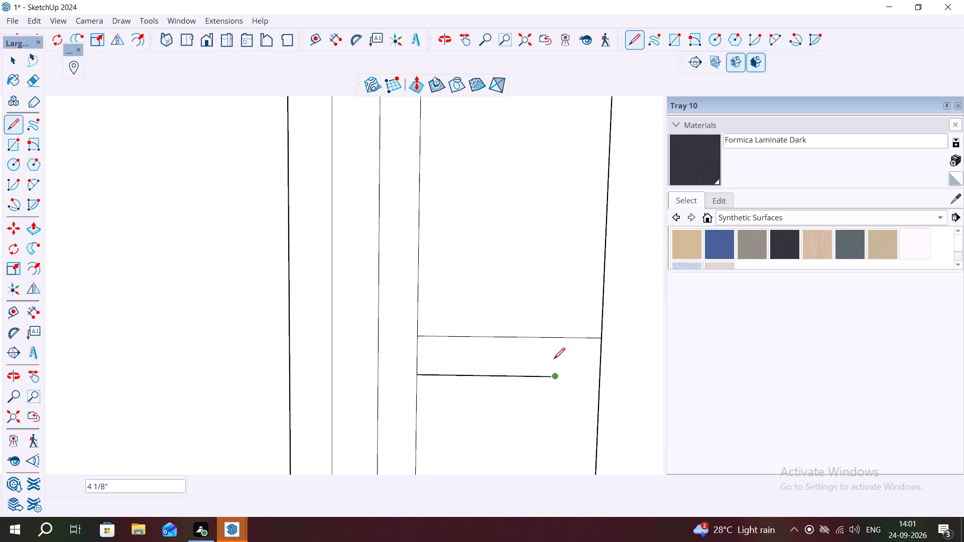
left_click(574, 377)
scroll(579, 363, "down", 2)
scroll(574, 318, "down", 8)
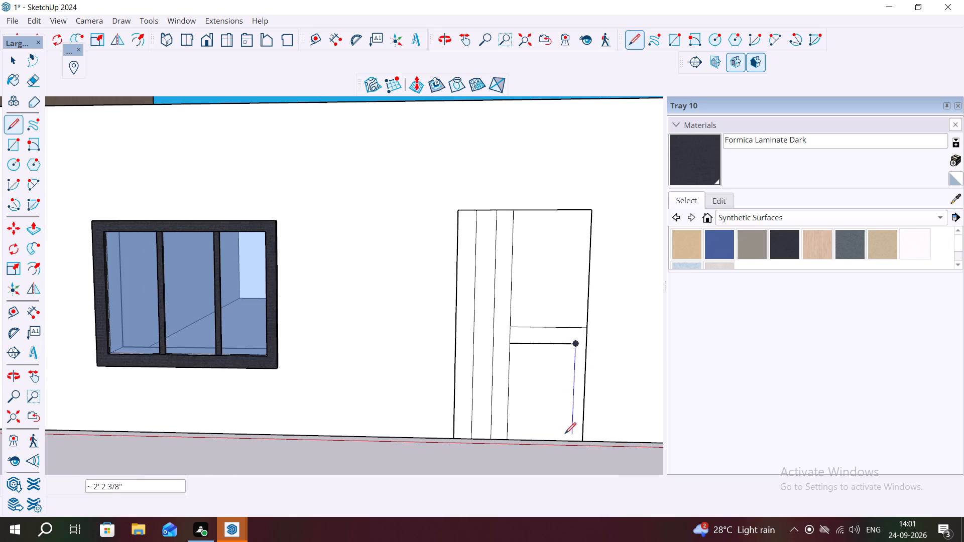
left_click(570, 441)
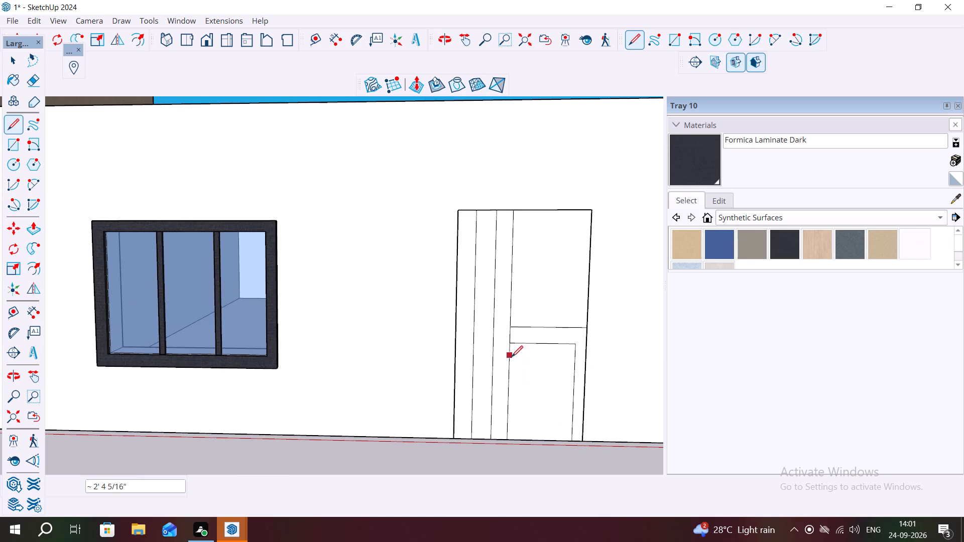
Draw a second L-shaped line nested inside the first, about 1' 2" across and 1' 11" down to the door's bottom edge.
left_click(511, 360)
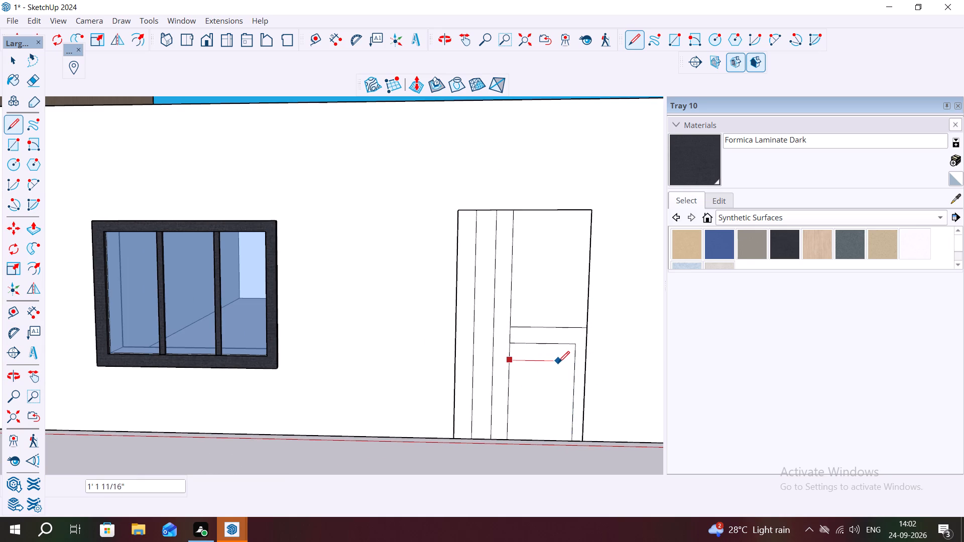
left_click(558, 362)
left_click(557, 441)
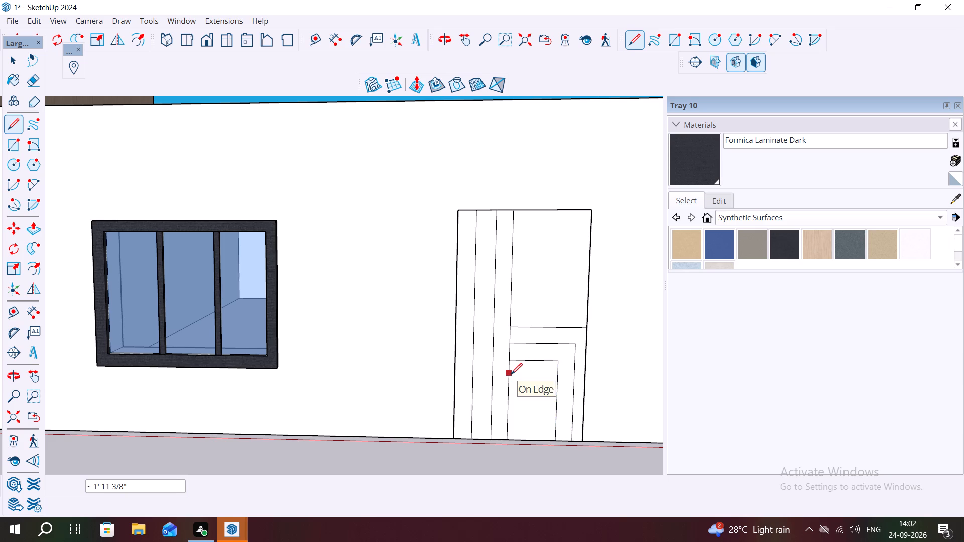
Draw three more nested L-shaped lines inside the second one, each from the third vertical line down to the door's bottom edge.
left_click(511, 374)
left_click(543, 380)
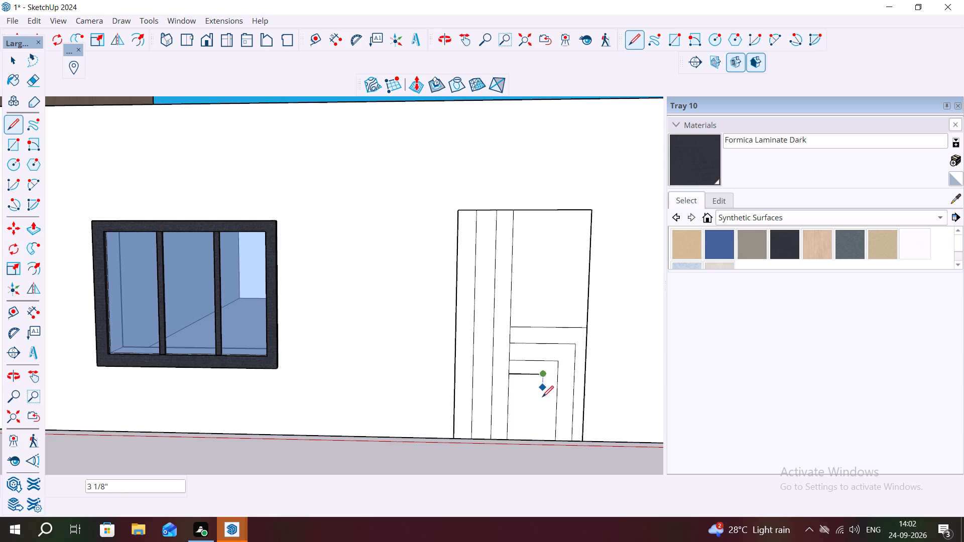
left_click(543, 438)
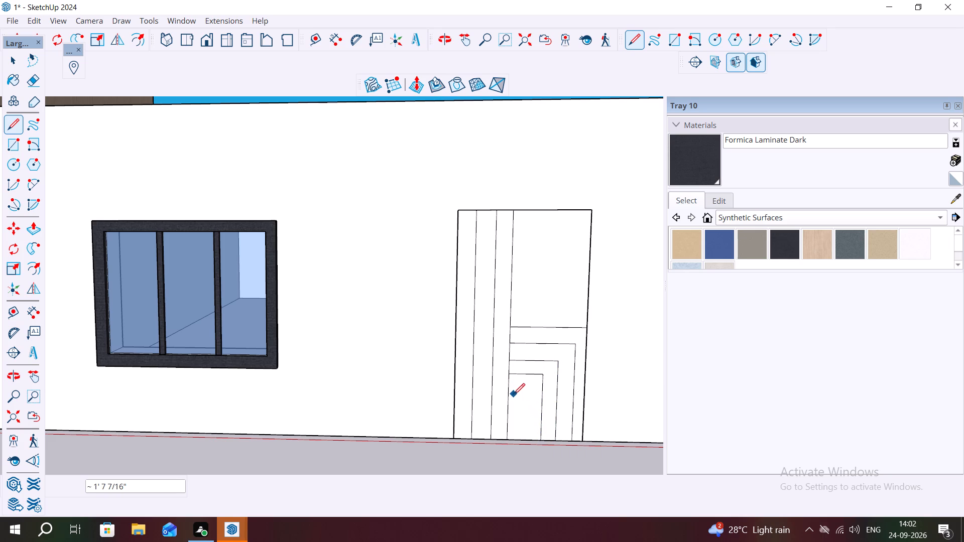
left_click(509, 391)
left_click(530, 393)
left_click(533, 439)
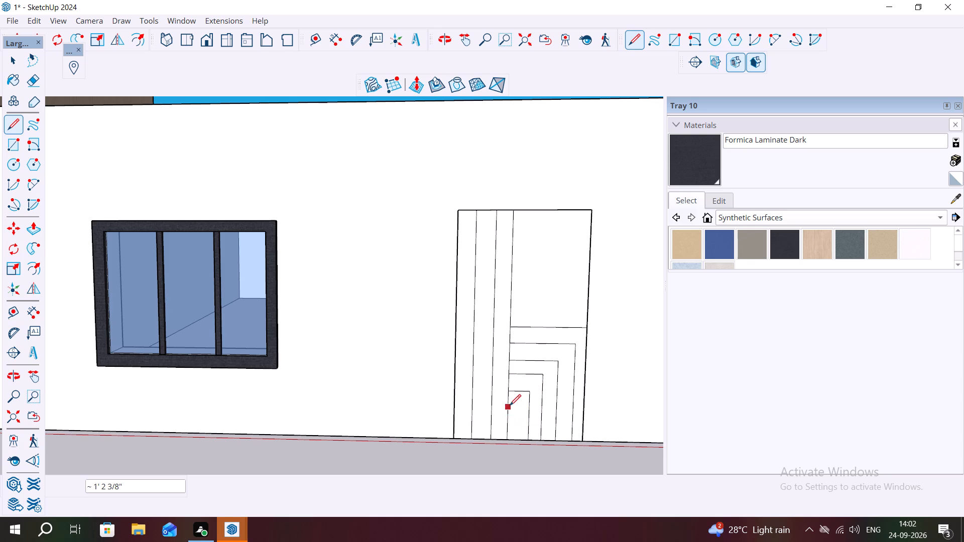
left_click(511, 404)
left_click(521, 405)
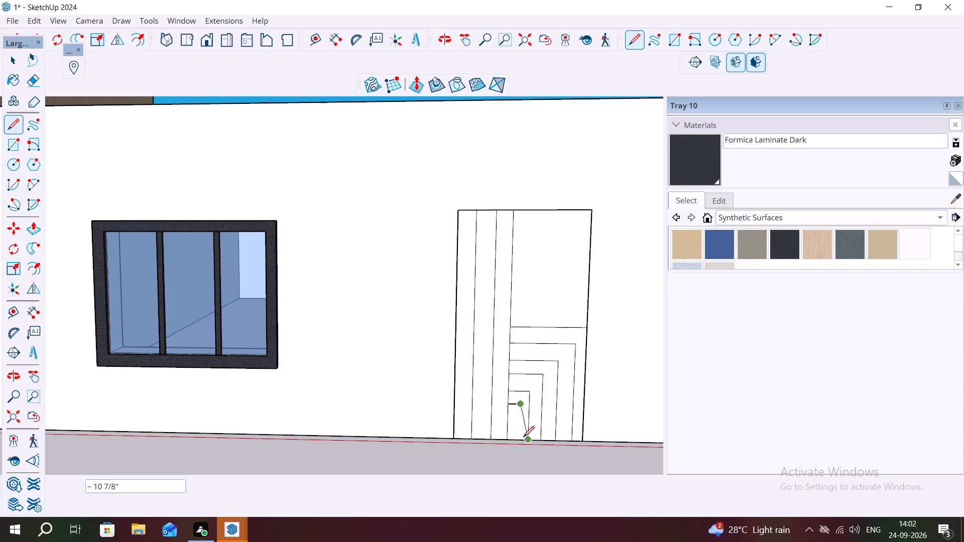
left_click(520, 437)
key("Escape")
key("space")
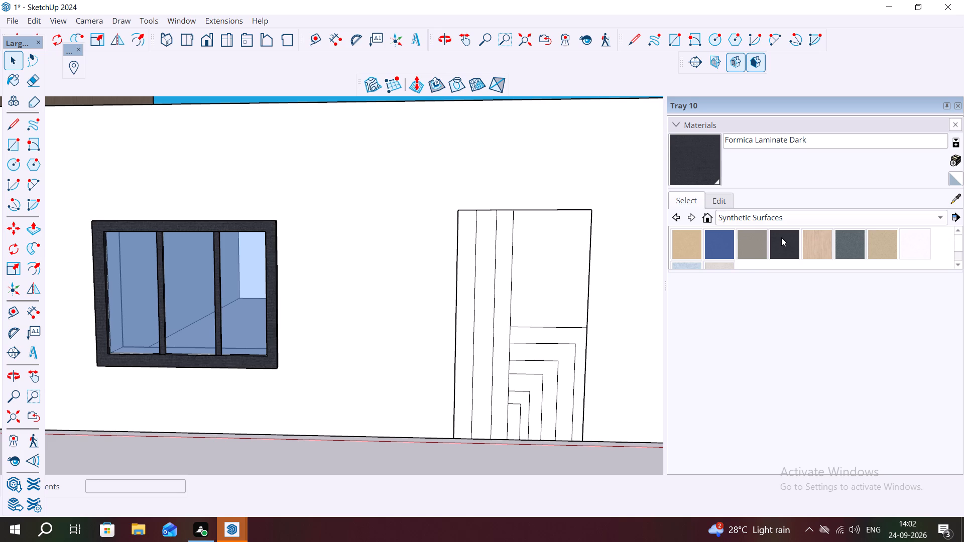
Paint the door's large upper panel, second vertical strip and alternating L-shaped bands, starting with the outermost, in Wood Cherry Original.
scroll(770, 231, "down", 2)
left_click(783, 219)
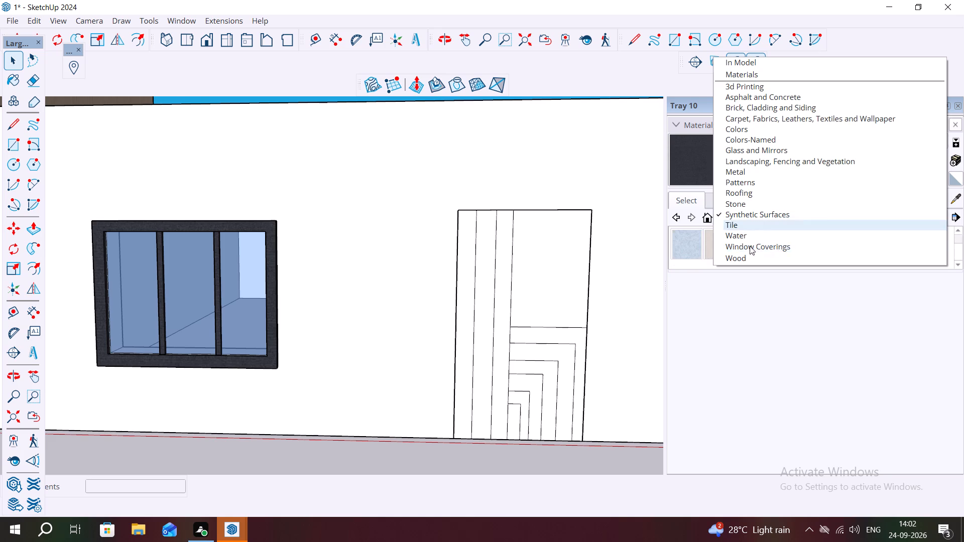
left_click(745, 260)
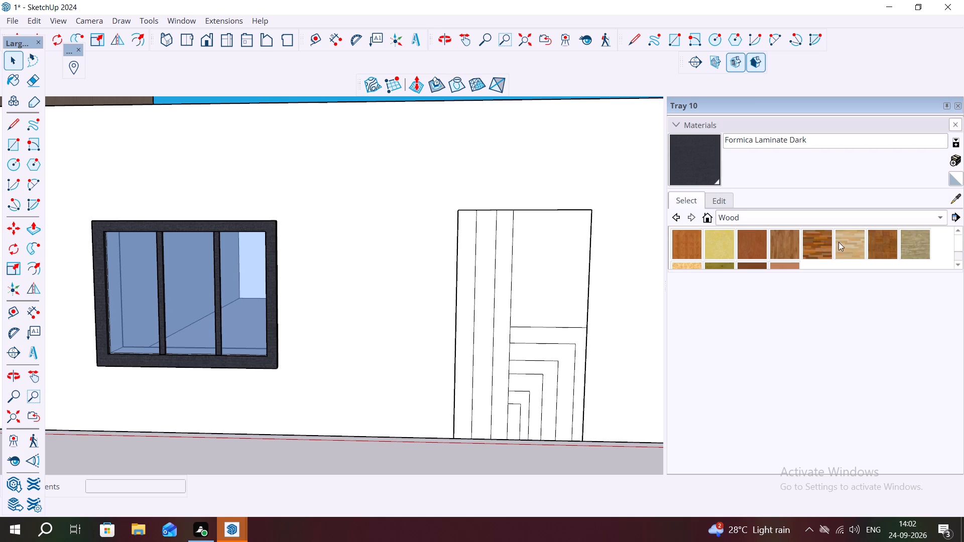
left_click(754, 240)
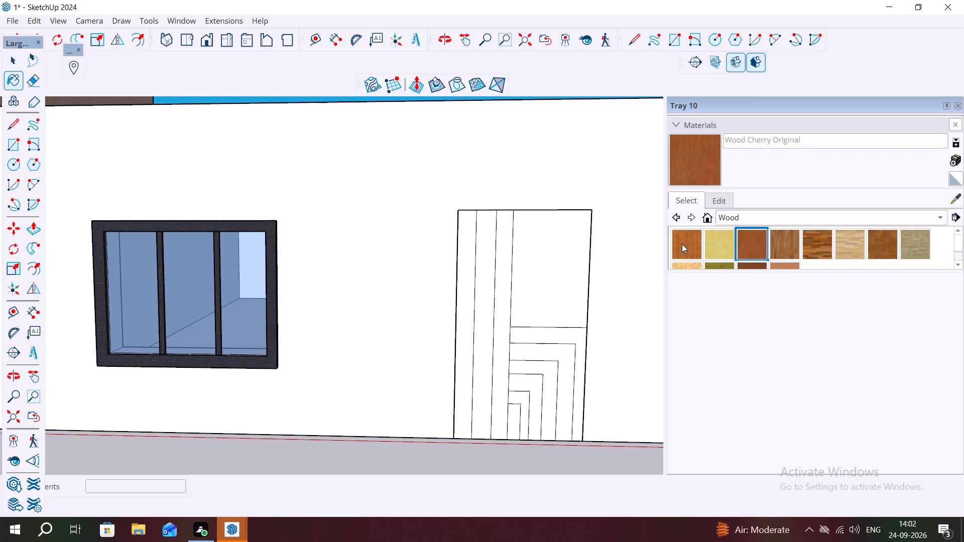
left_click(576, 251)
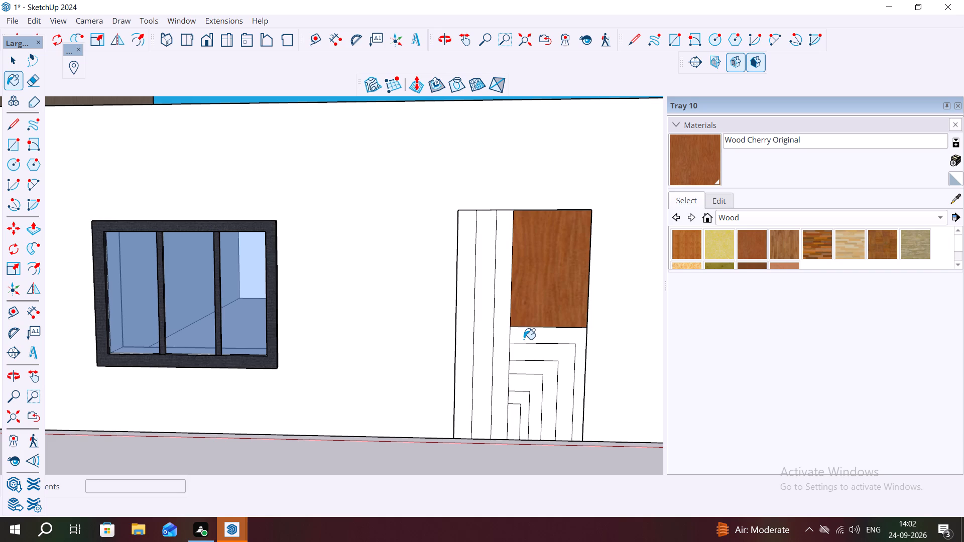
left_click(523, 339)
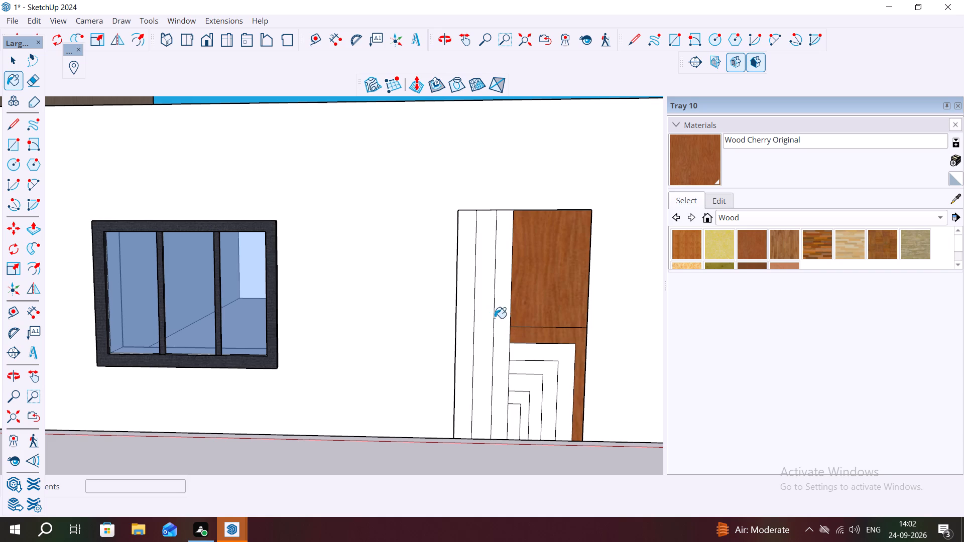
left_click(484, 316)
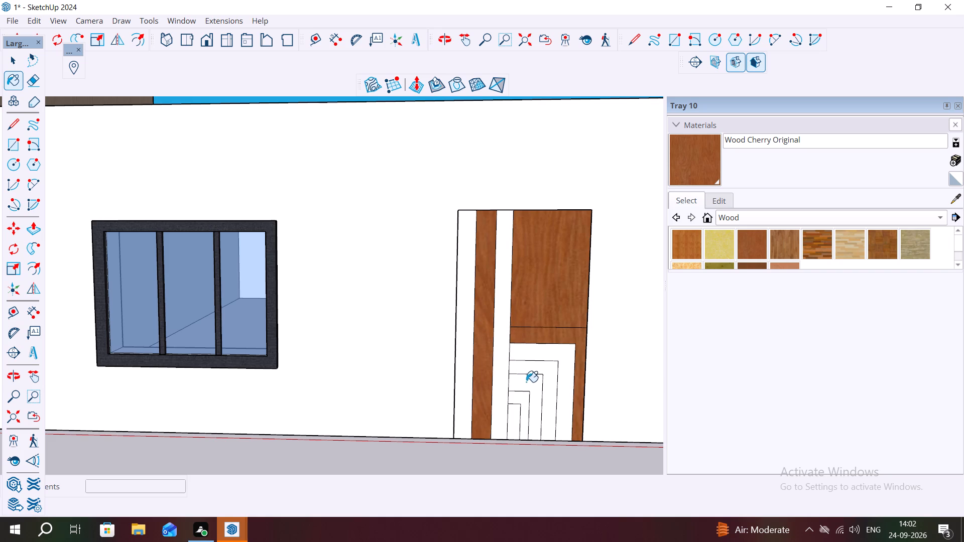
left_click(543, 374)
left_click(545, 379)
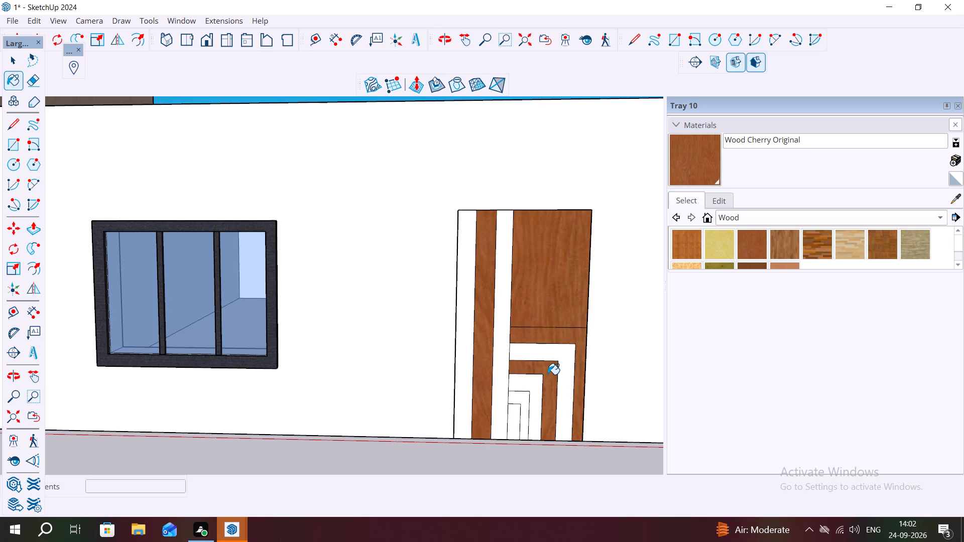
left_click(520, 404)
left_click(518, 403)
scroll(518, 398, "up", 4)
left_click(521, 400)
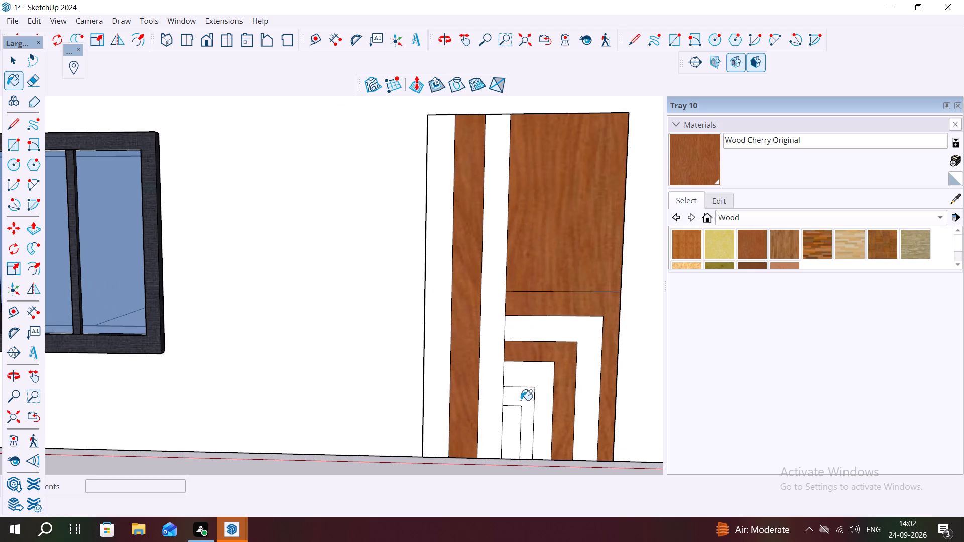
Paint the door's remaining unpainted vertical strips, L-shaped bands and innermost rectangle with Wood OSB.
scroll(701, 245, "down", 2)
left_click(693, 244)
left_click(577, 335)
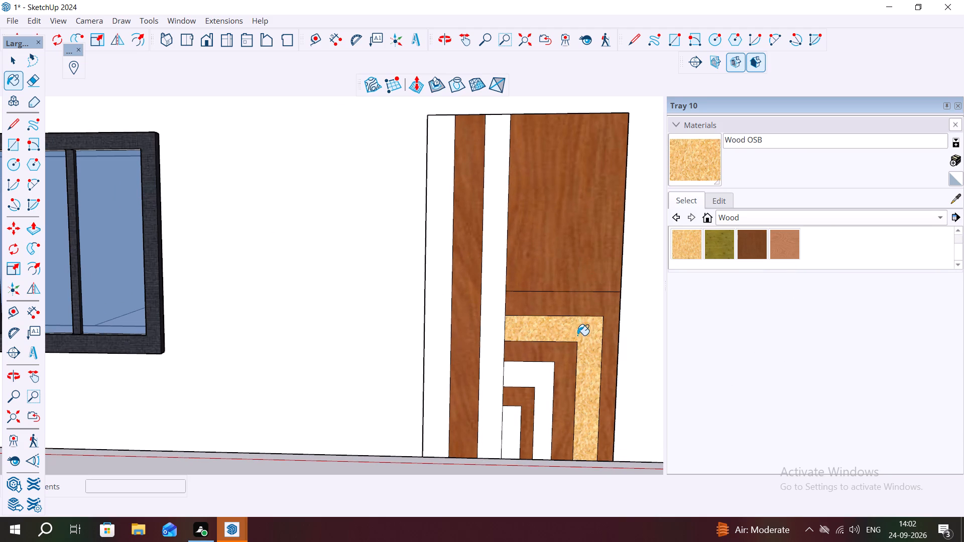
left_click(489, 322)
left_click(434, 337)
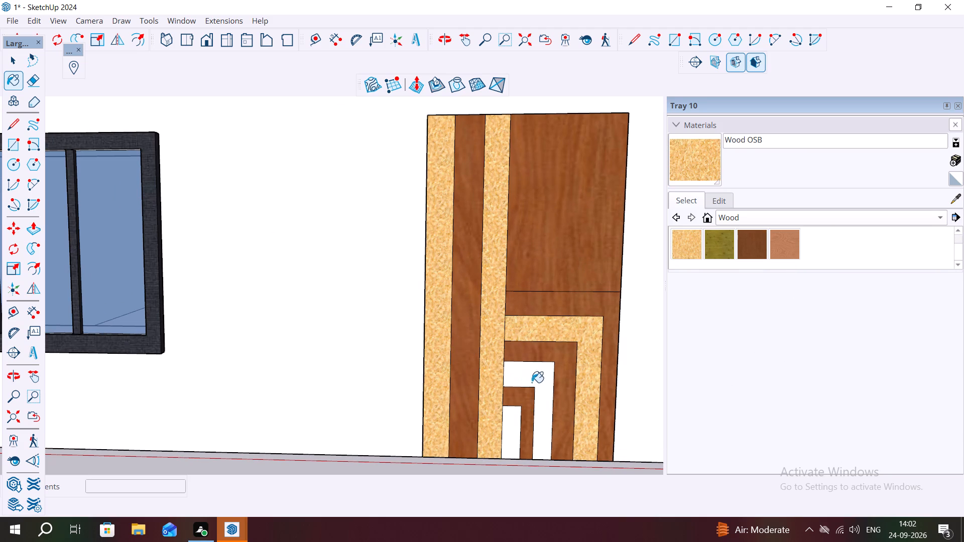
left_click(533, 382)
left_click(512, 421)
scroll(406, 306, "down", 3)
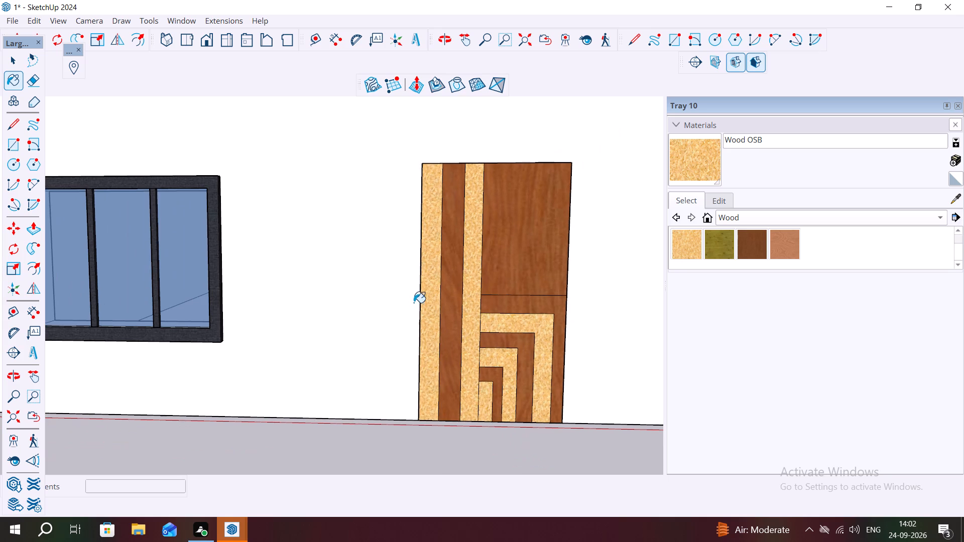
scroll(563, 283, "up", 3)
key("Escape")
Delete the horizontal line between the large upper cherry panel and the outermost L-shaped band.
key("space")
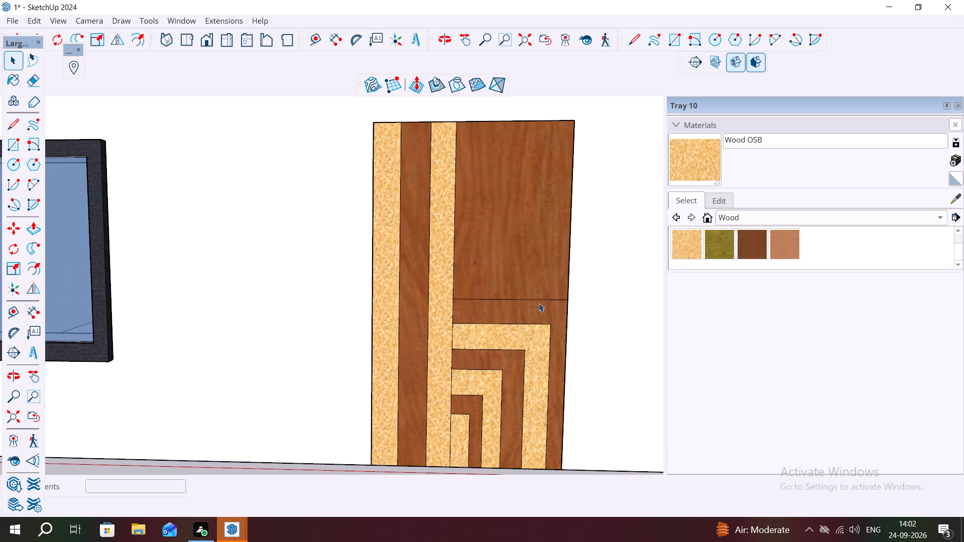
left_click(544, 299)
key("Delete")
Draw a horizontal handle rectangle about 6" by 1 3/4" across the door's first and second vertical strips, near mid-height.
scroll(533, 296, "down", 2)
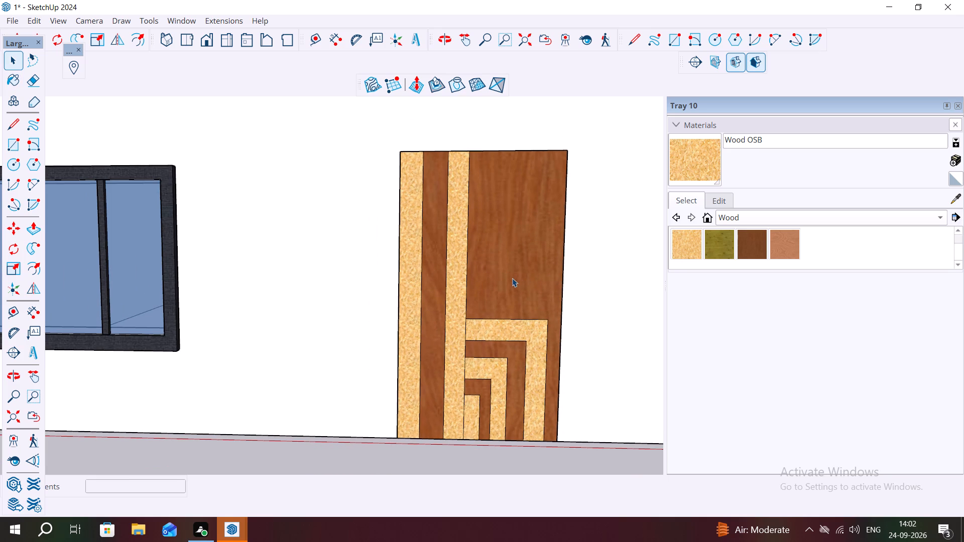
scroll(508, 287, "down", 2)
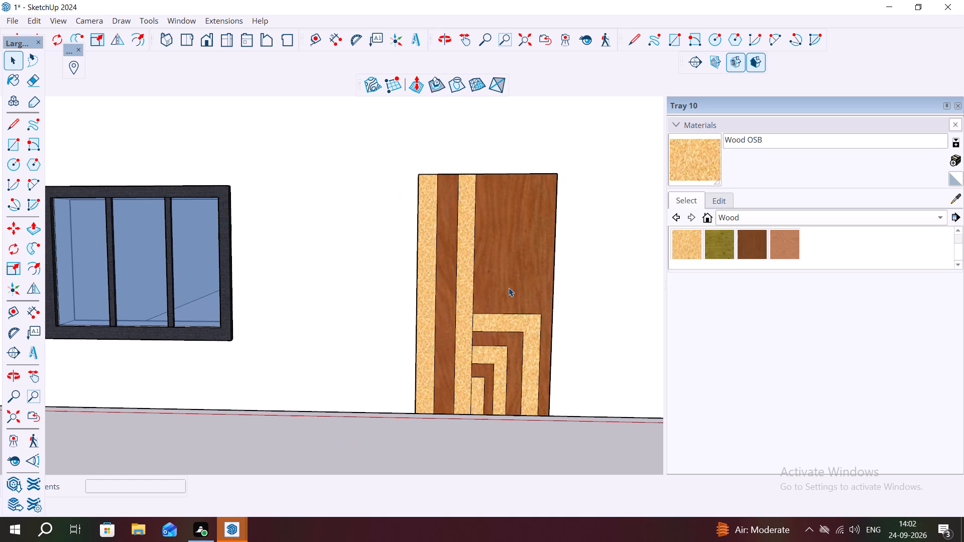
scroll(508, 292, "down", 4)
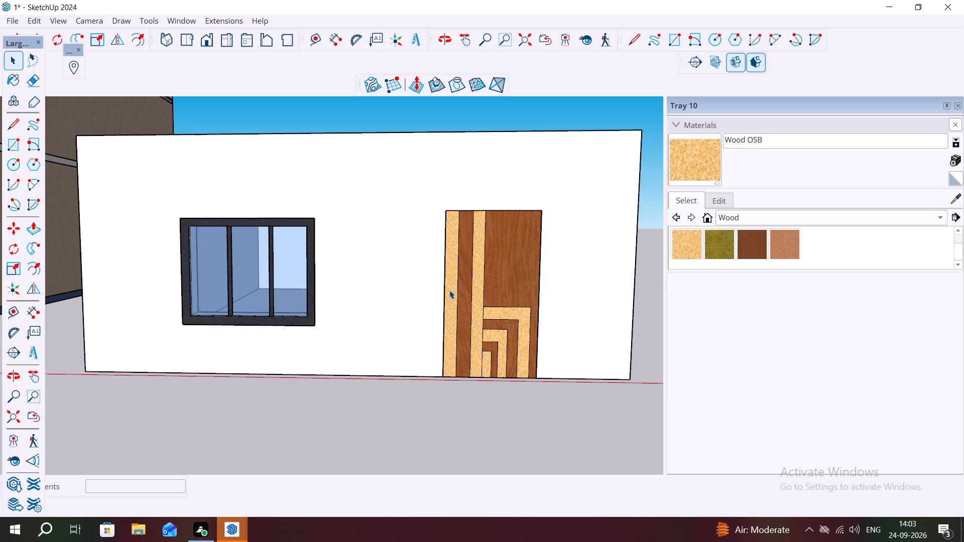
scroll(432, 289, "up", 2)
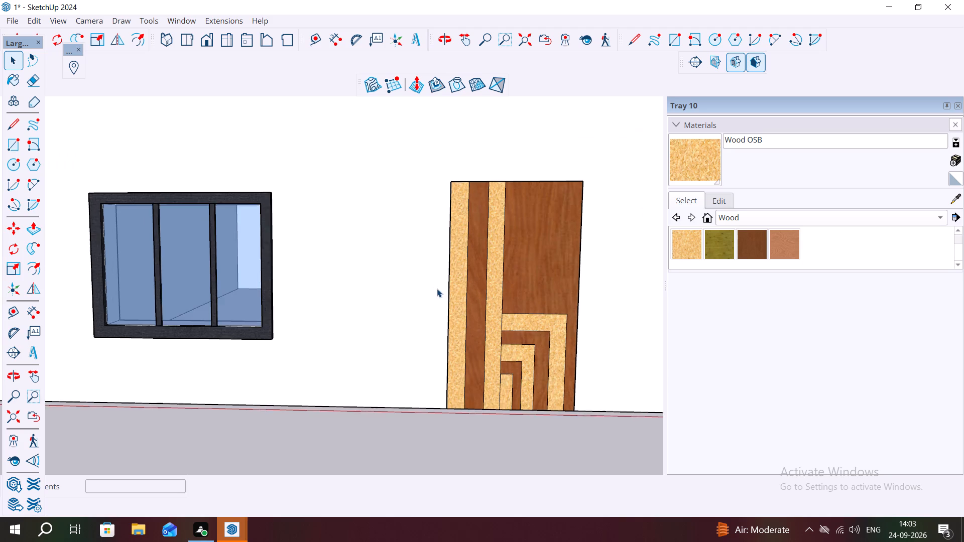
scroll(437, 289, "up", 2)
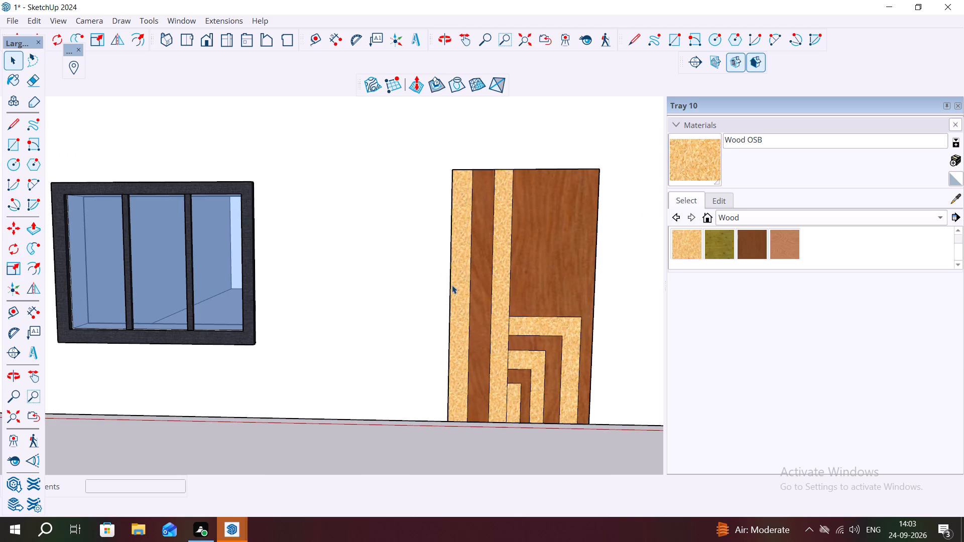
key("r")
left_click(460, 285)
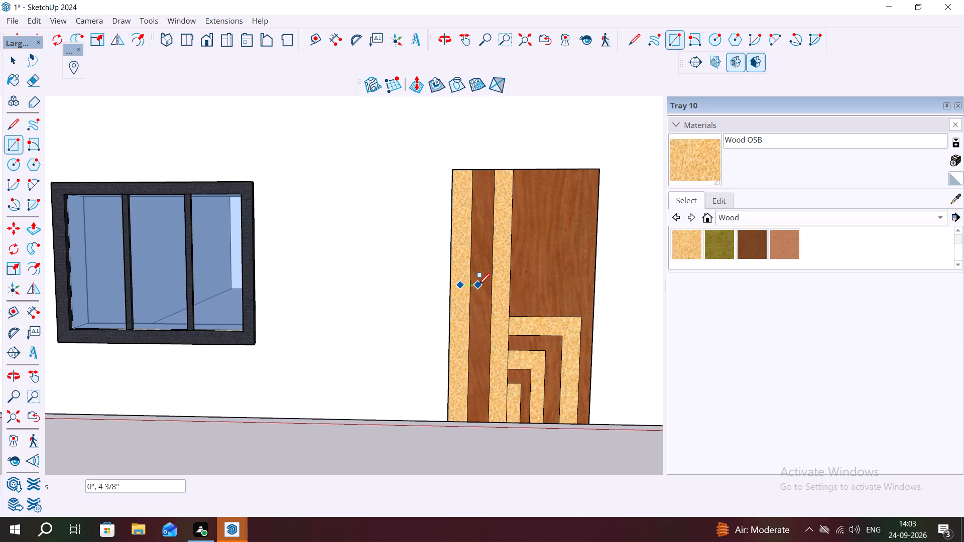
scroll(478, 292, "up", 5)
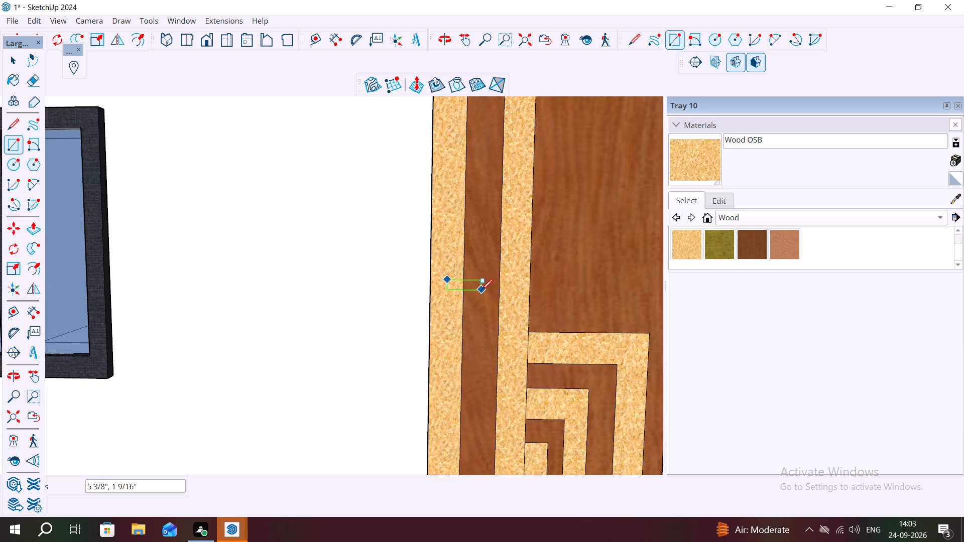
left_click(481, 287)
scroll(472, 290, "up", 2)
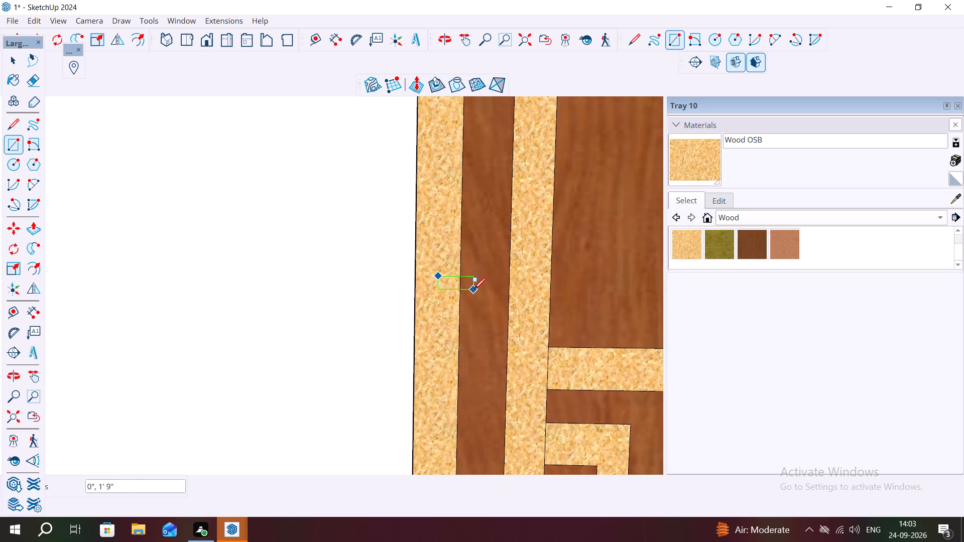
scroll(474, 289, "up", 3)
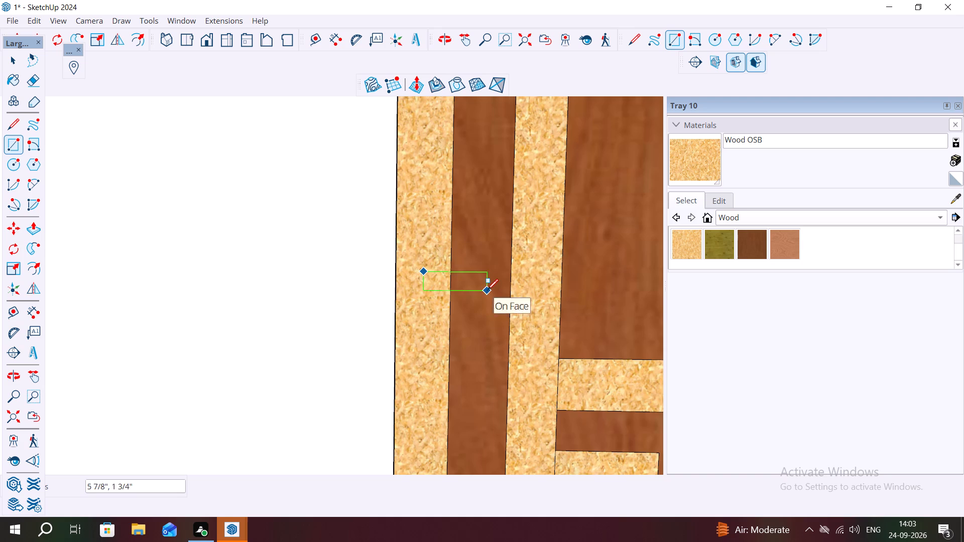
left_click(490, 289)
scroll(429, 275, "up", 2)
key("Escape")
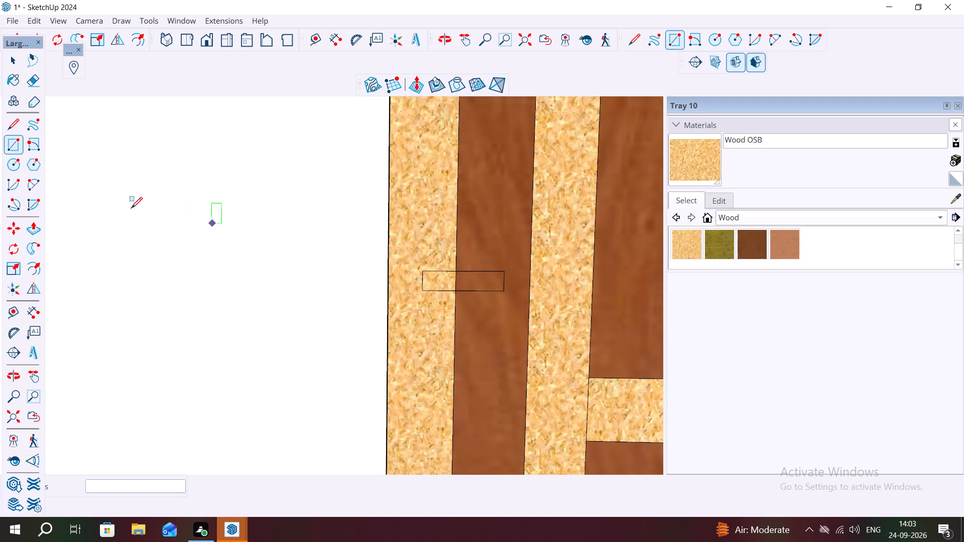
Draw a circle of about 1 1/2" radius centred on the midpoint of the handle rectangle's left edge.
scroll(107, 194, "down", 2)
left_click_drag(16, 162, 28, 152)
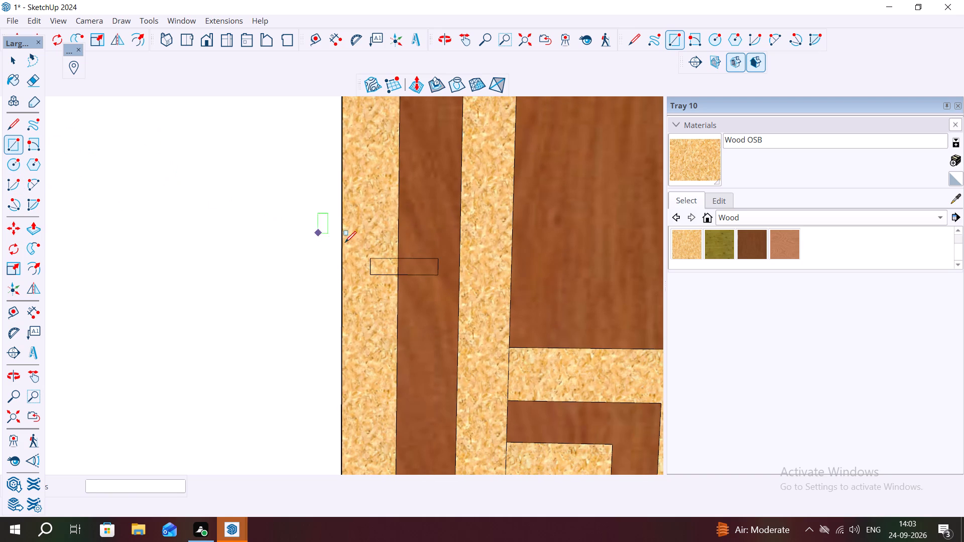
scroll(365, 266, "up", 4)
left_click(371, 268)
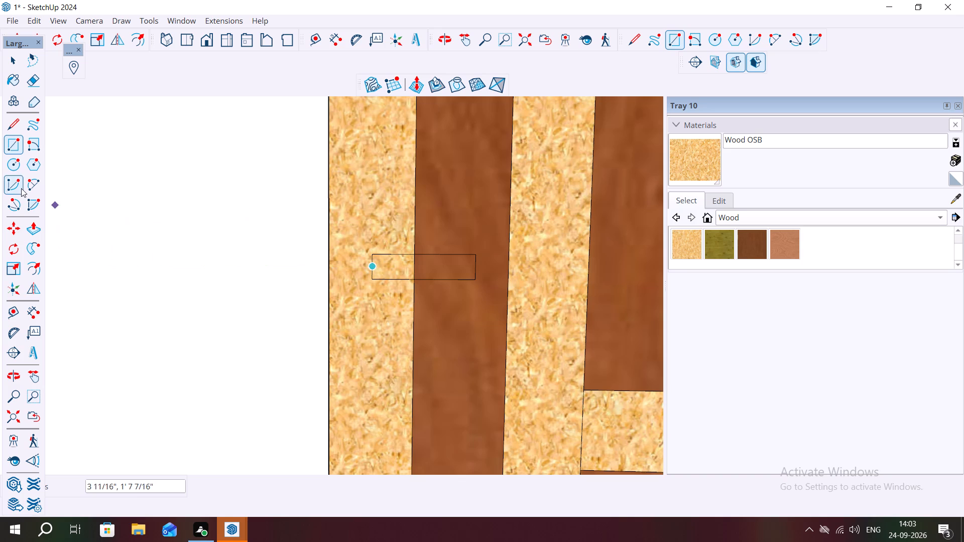
left_click(14, 160)
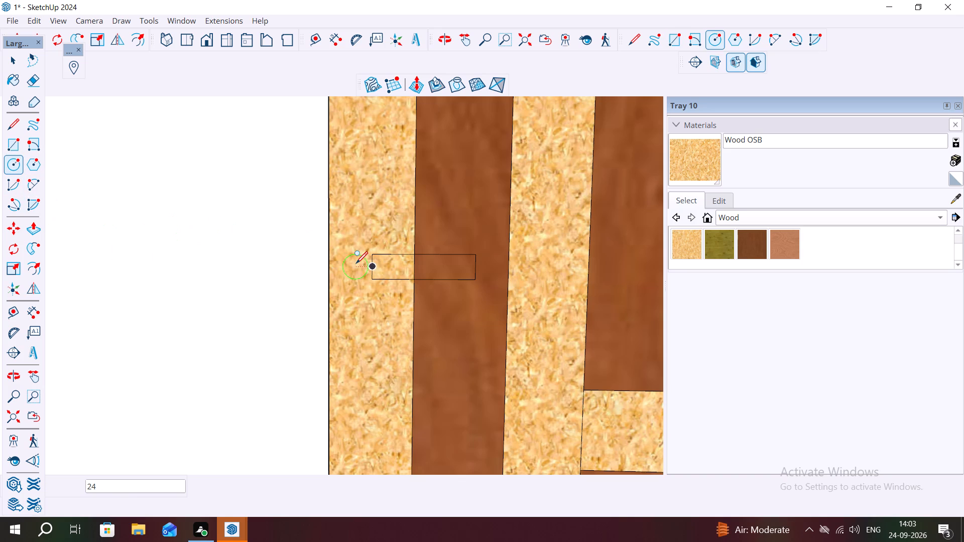
left_click(371, 266)
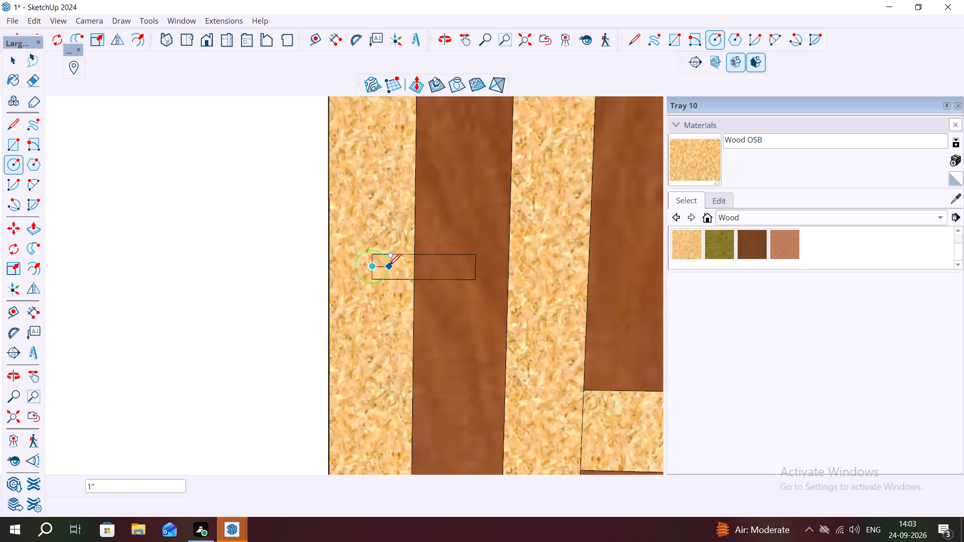
left_click(398, 266)
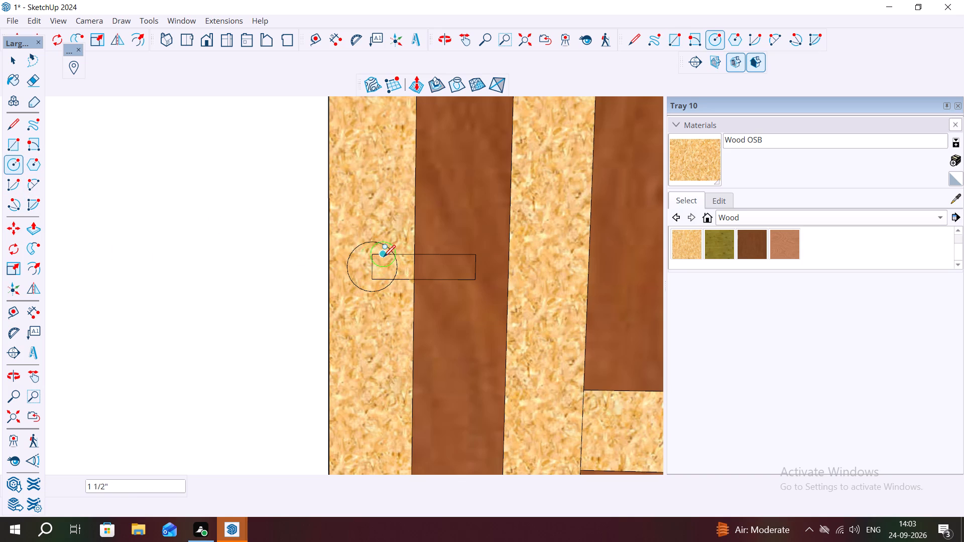
key("grave")
key("space")
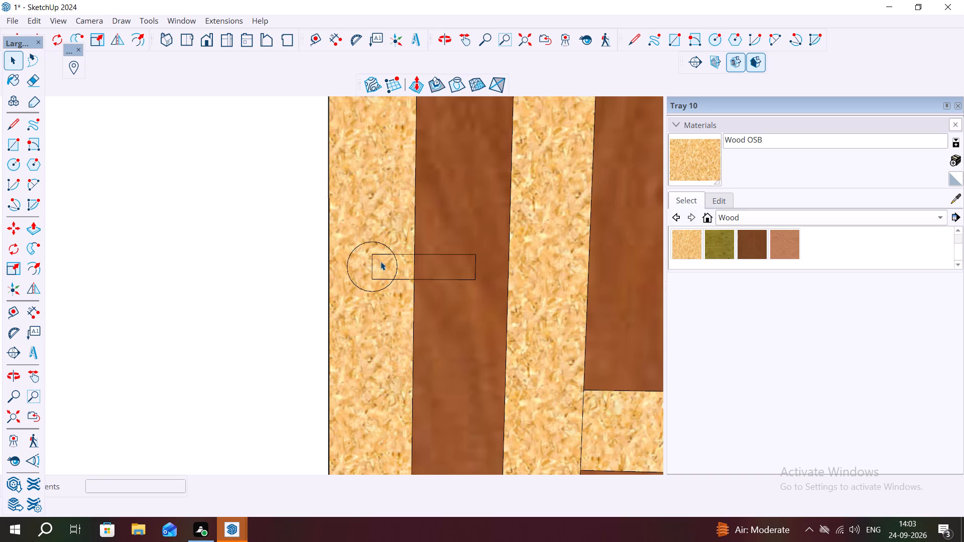
Erase the overlapping rectangle and circle lines inside the handle outline to merge them into one keyhole-like shape.
key("t")
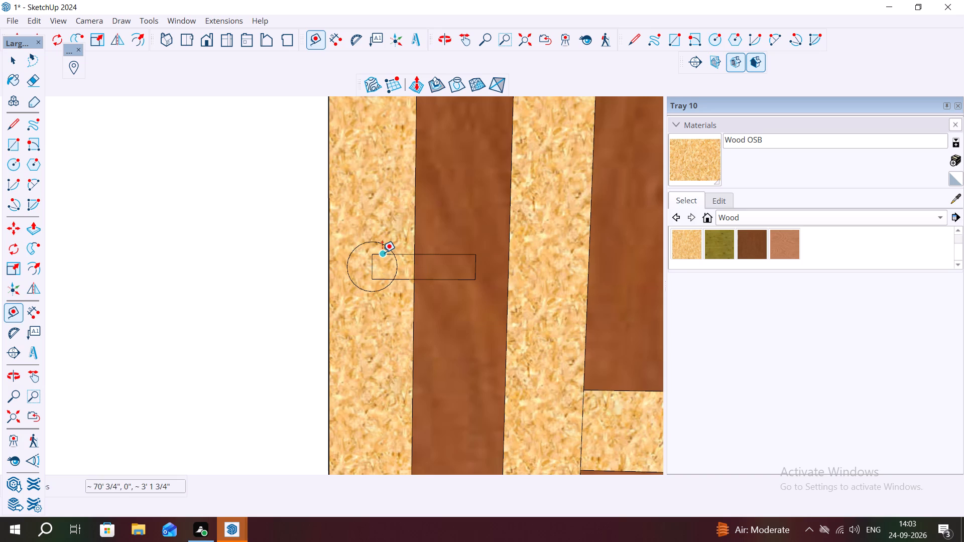
key("Escape")
key("e")
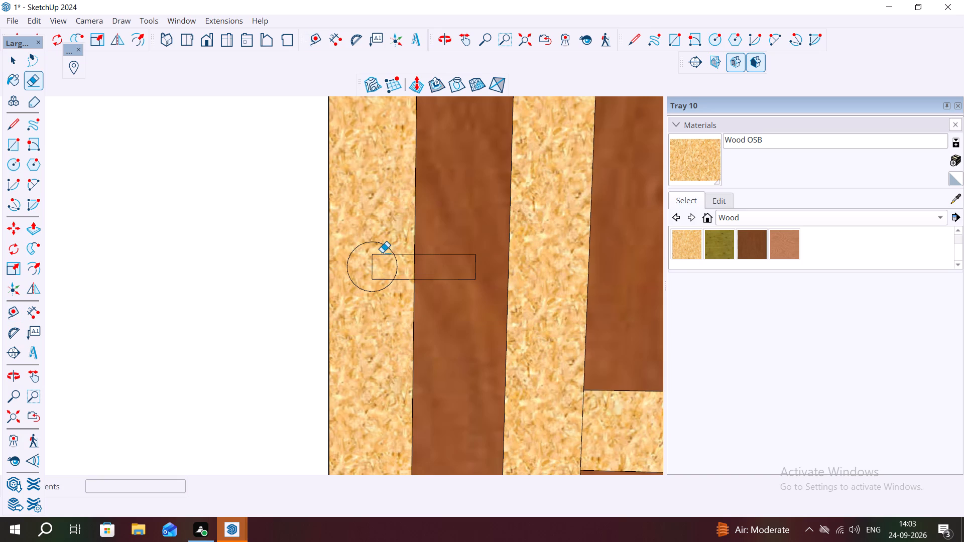
left_click(382, 254)
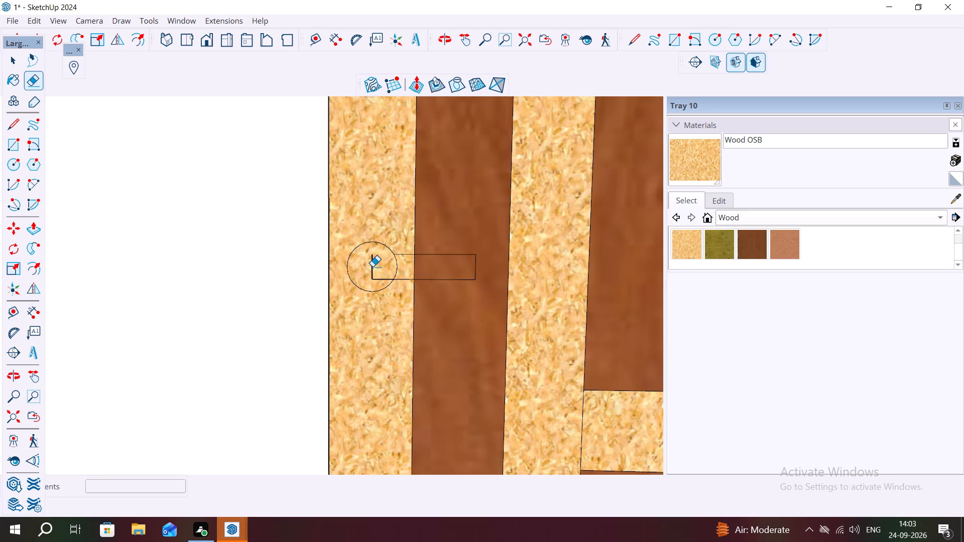
left_click(373, 266)
left_click(381, 279)
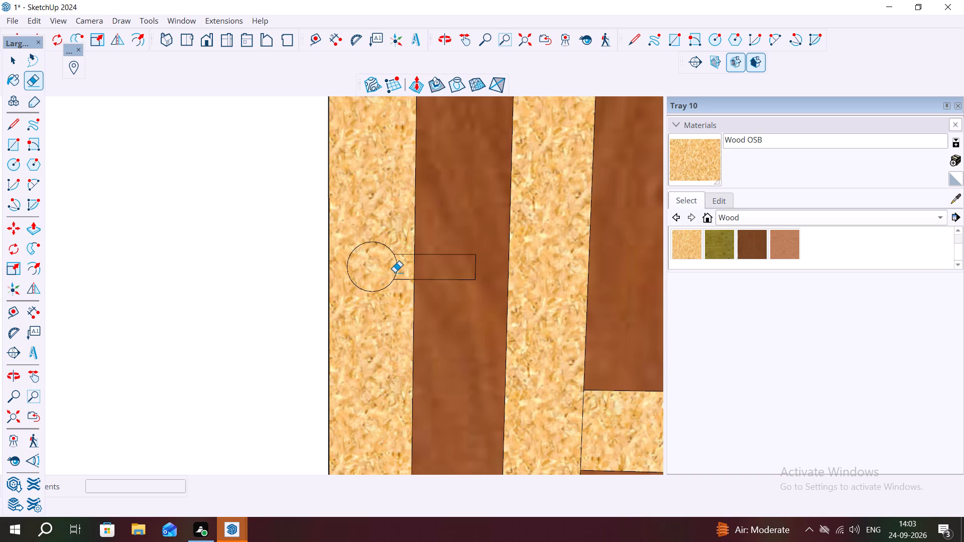
left_click(396, 272)
key("Escape")
Extrude the round end of the handle and its neck on the first strip outward about 5 11/16".
key("space")
left_click(378, 265)
left_click(377, 265)
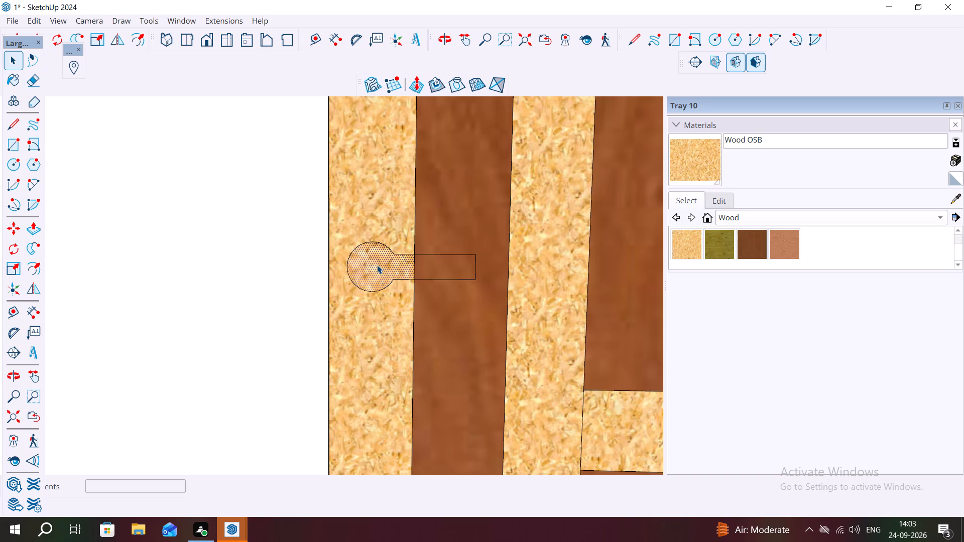
key("p")
left_click(378, 265)
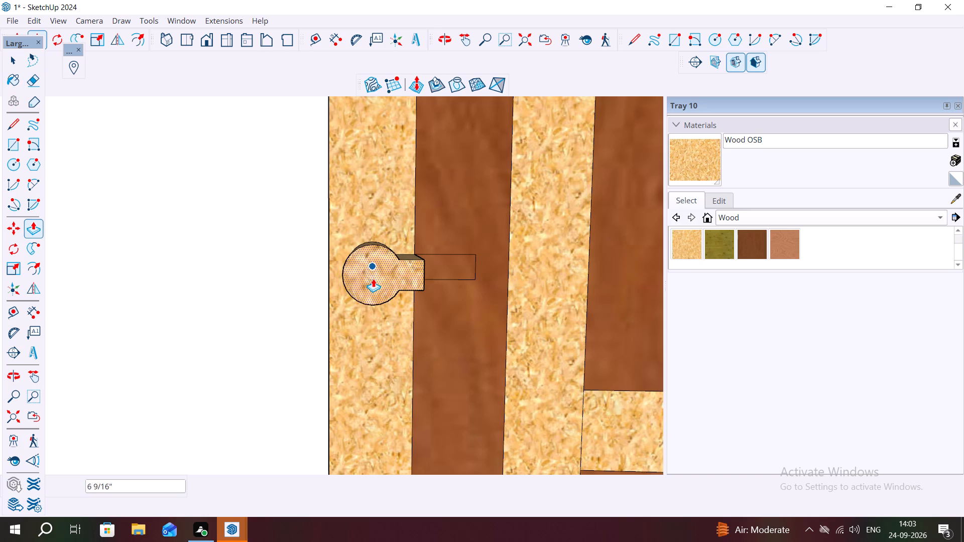
left_click(376, 274)
left_click(444, 268)
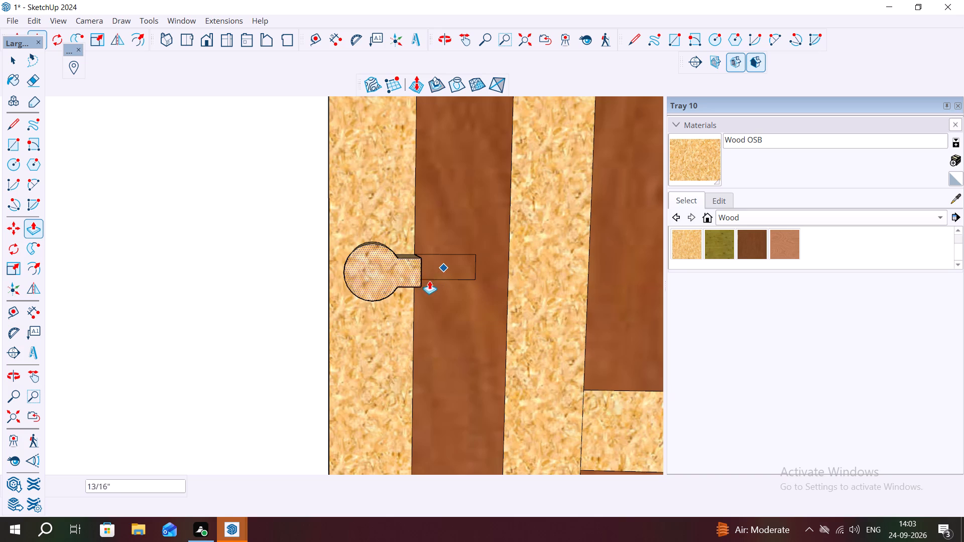
left_click(430, 281)
key("space")
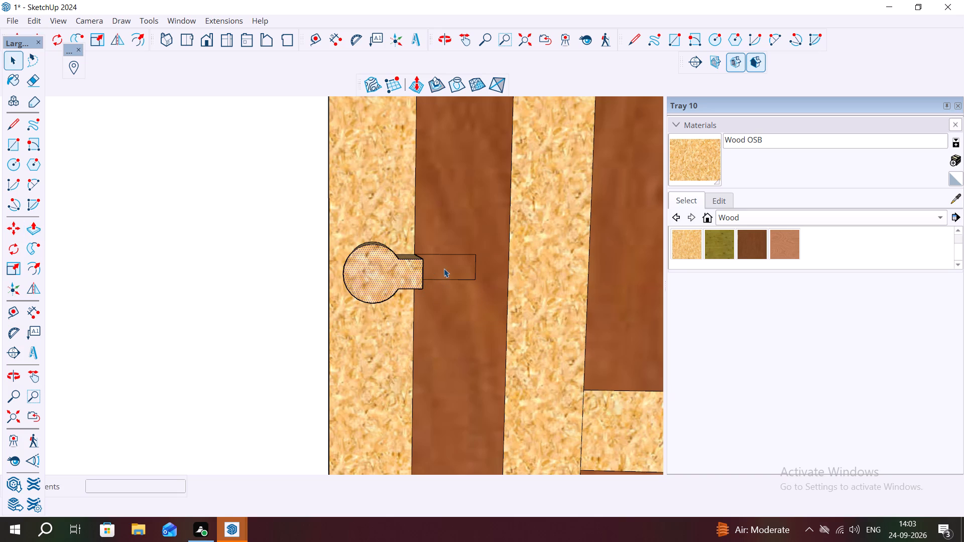
Extrude the remaining dark-wood part of the handle outward 5 11/16", flush with the round end.
left_click(444, 268)
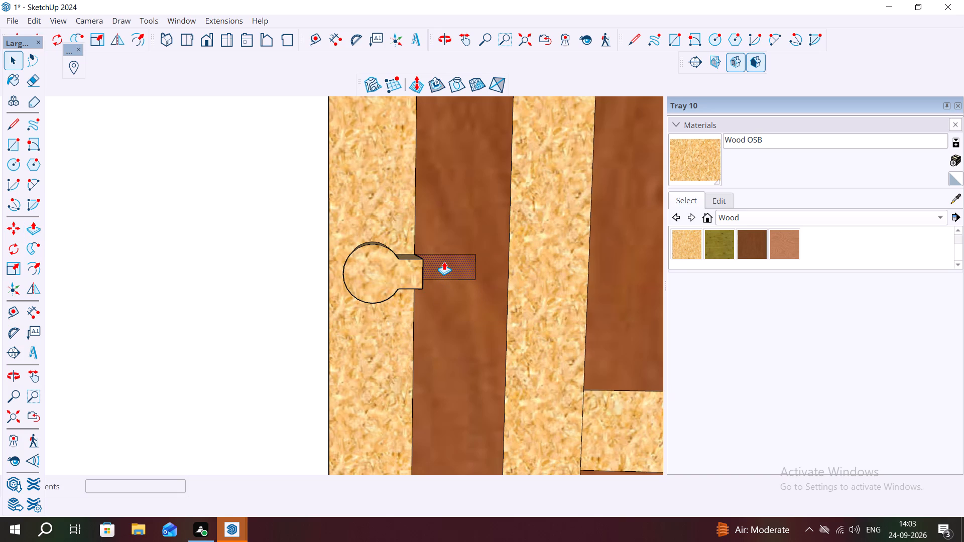
key("p")
left_click(444, 261)
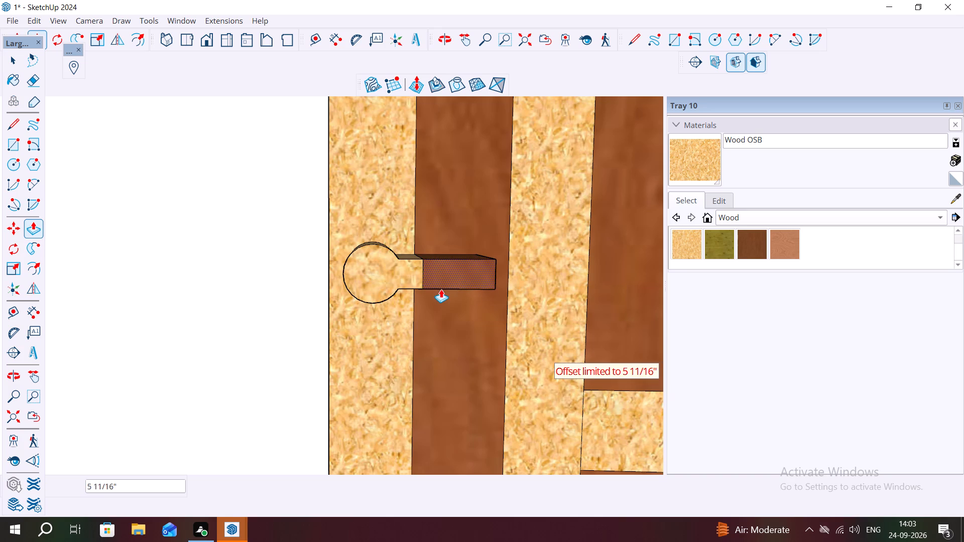
left_click(441, 289)
Erase the seam edges between the two handle parts on the handle's front, top and underside.
scroll(414, 276, "up", 4)
key("space")
scroll(423, 265, "up", 3)
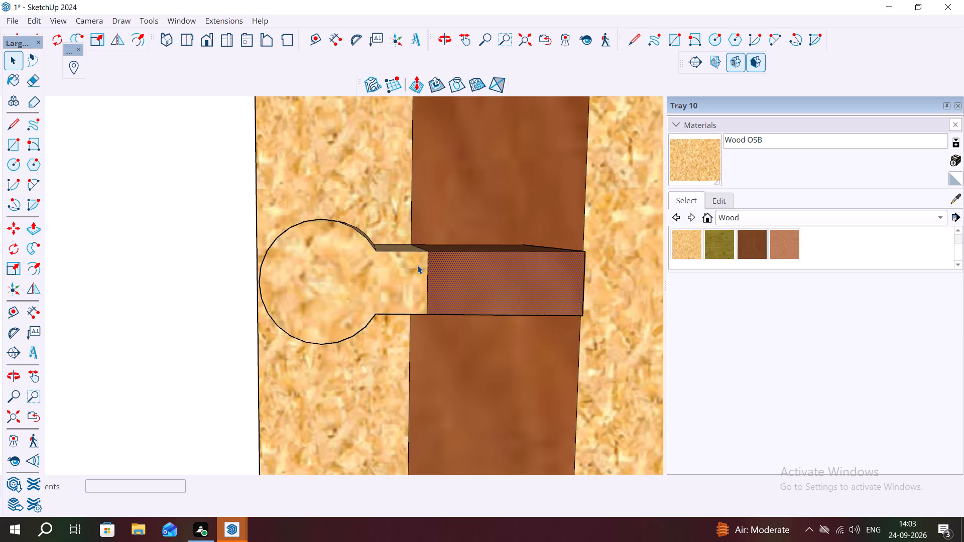
scroll(417, 265, "up", 4)
key("r")
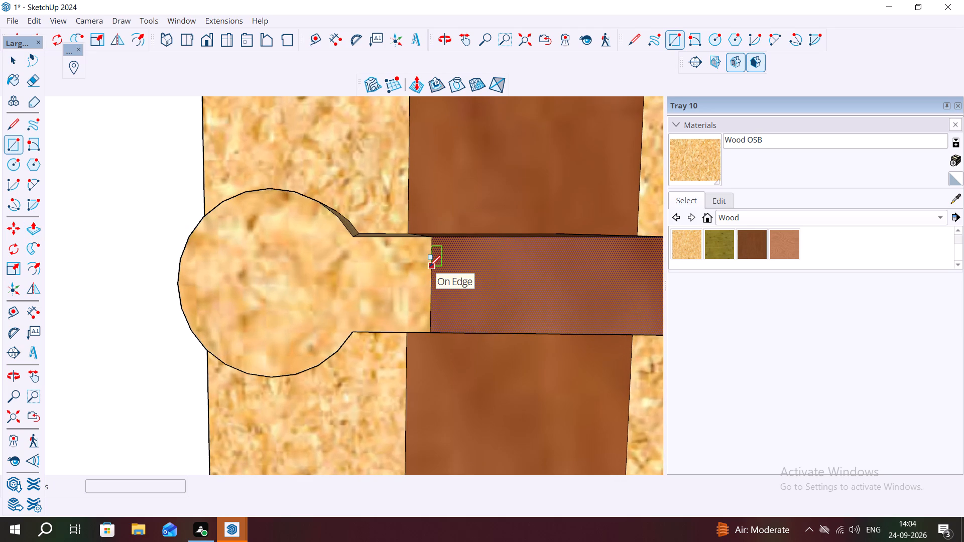
key("Escape")
key("e")
scroll(434, 271, "up", 2)
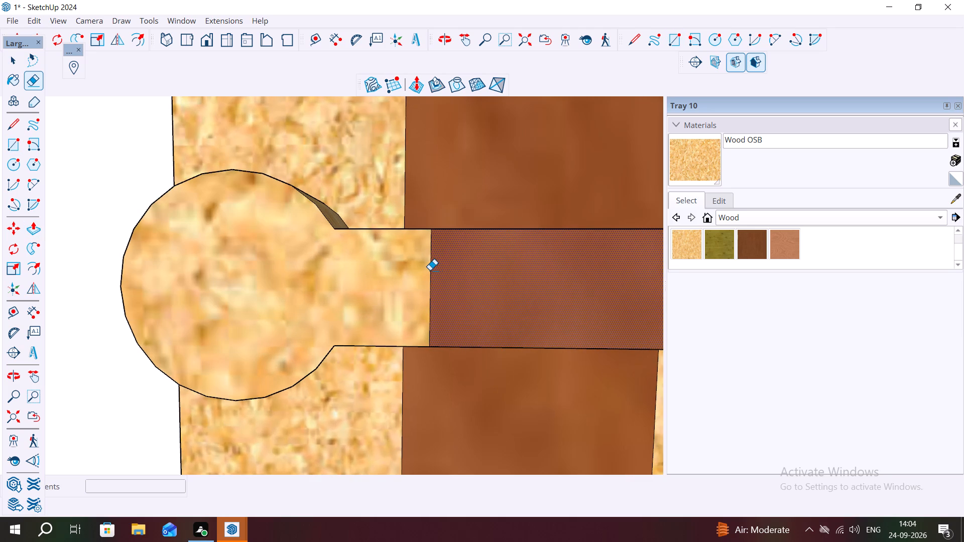
left_click(430, 272)
scroll(417, 258, "down", 10)
scroll(374, 256, "up", 1)
scroll(375, 256, "down", 1)
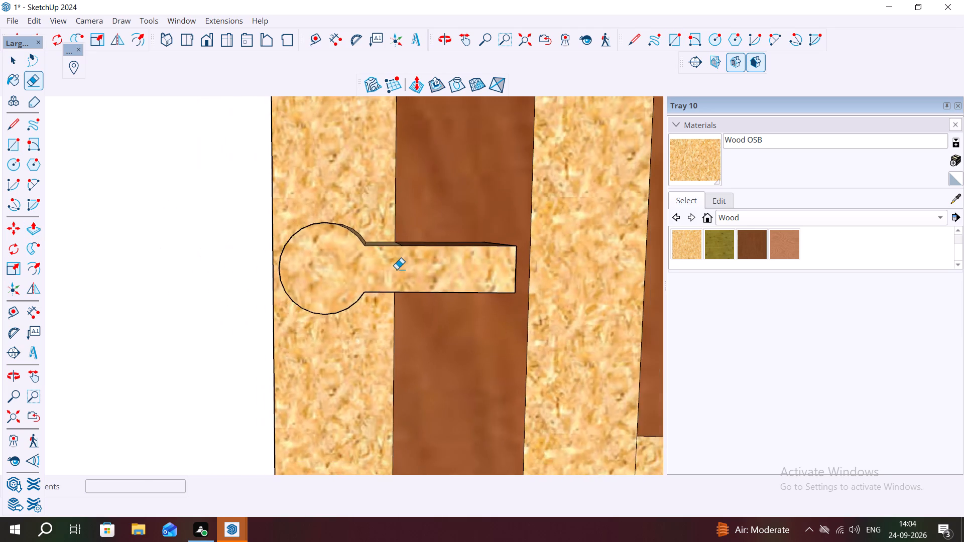
scroll(411, 267, "down", 4)
middle_click_drag(439, 252, 463, 352)
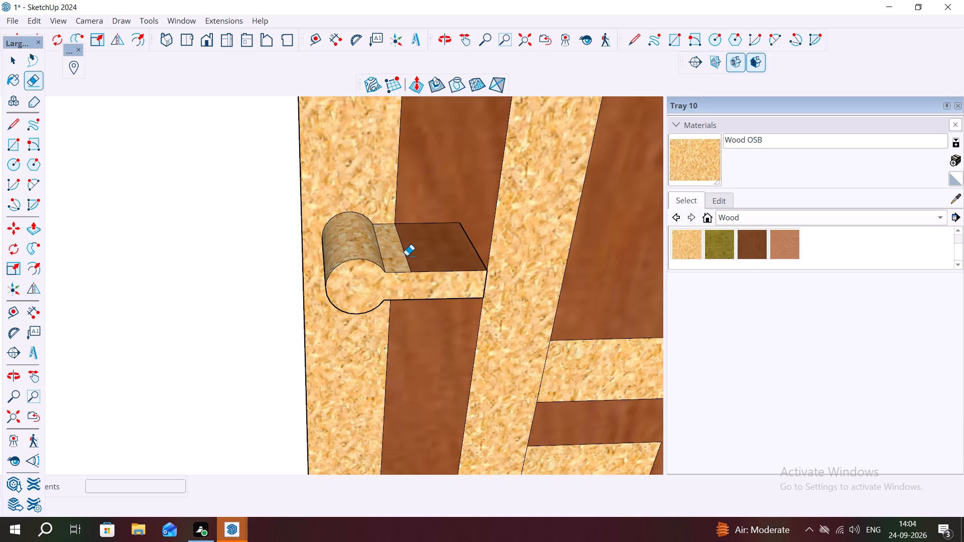
left_click(407, 255)
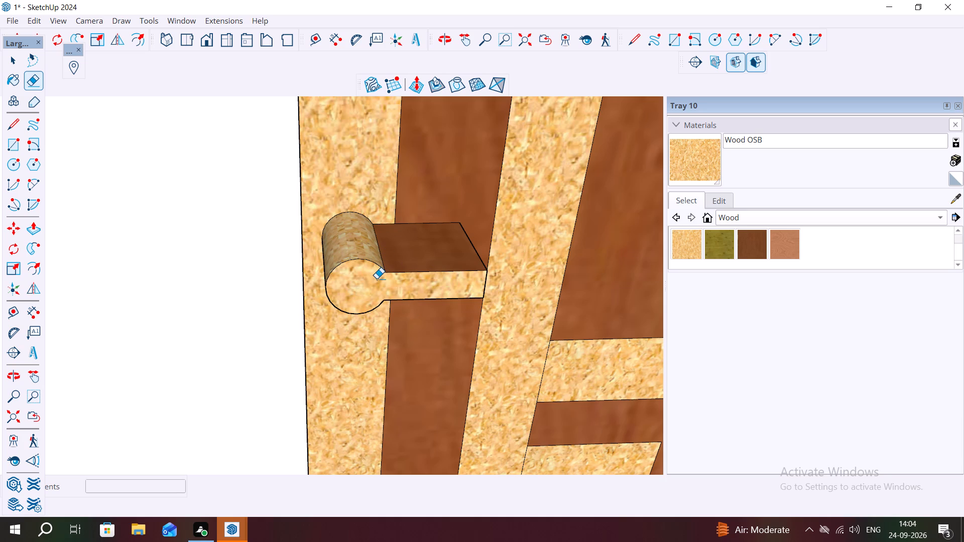
middle_click_drag(377, 279, 391, 192)
middle_click_drag(401, 279, 403, 184)
middle_click_drag(395, 236, 413, 172)
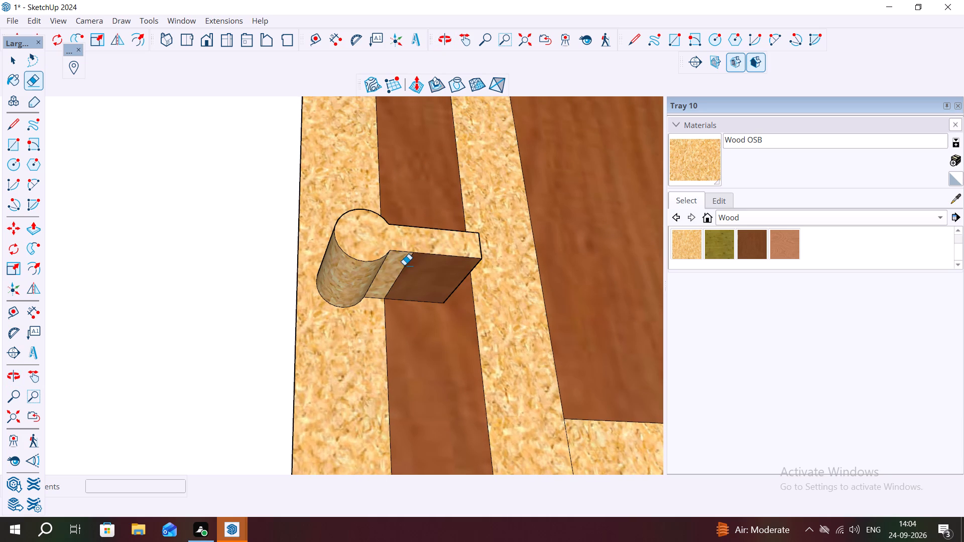
left_click(406, 266)
scroll(356, 273, "down", 3)
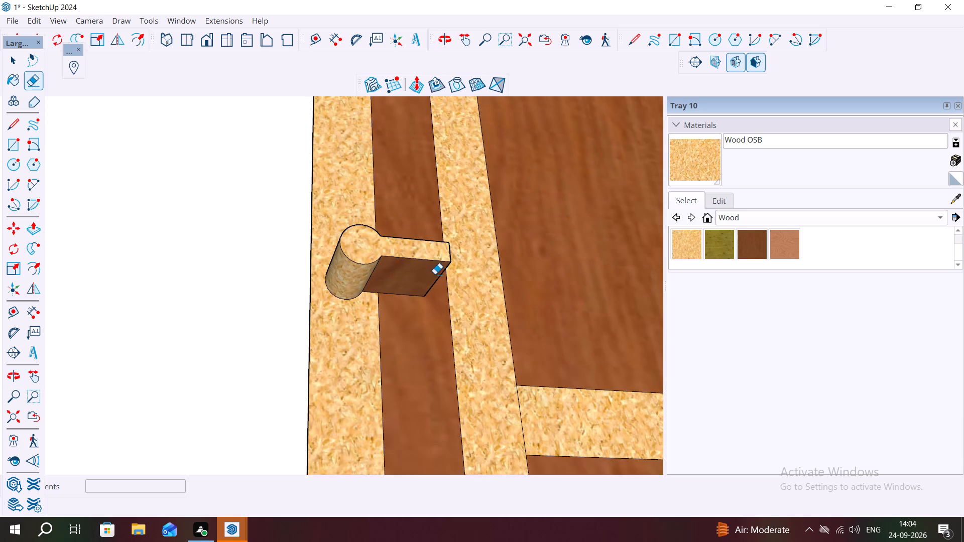
key("space")
Draw a roof rectangle over the wall tops of the small structure, starting from a back outer corner.
middle_click_drag(423, 289, 455, 400)
scroll(294, 309, "down", 18)
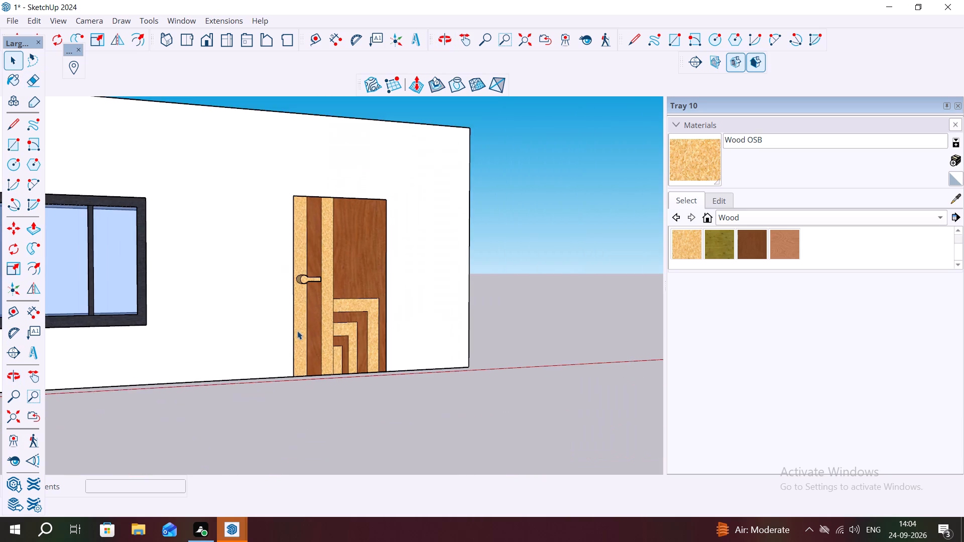
middle_click_drag(309, 326, 201, 321)
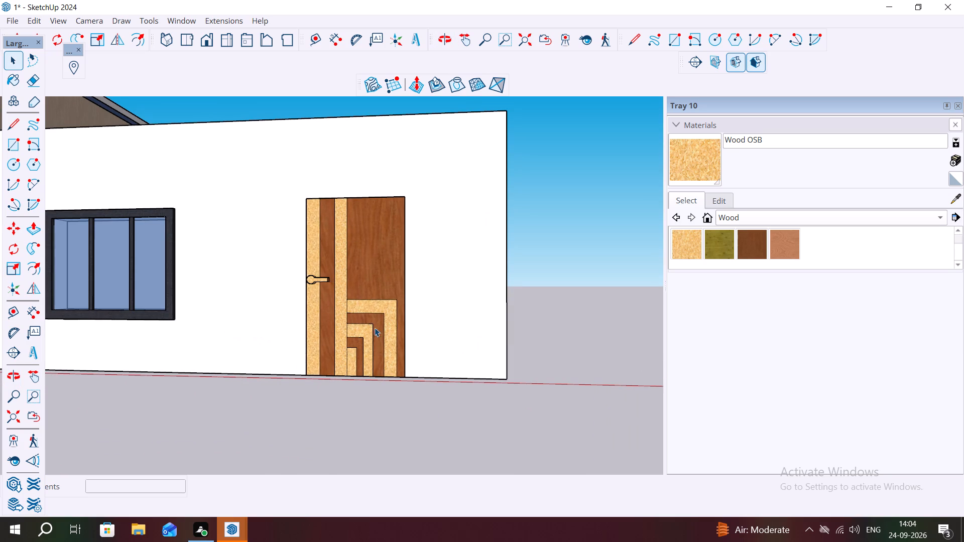
scroll(494, 323, "down", 4)
key("Escape")
key("space")
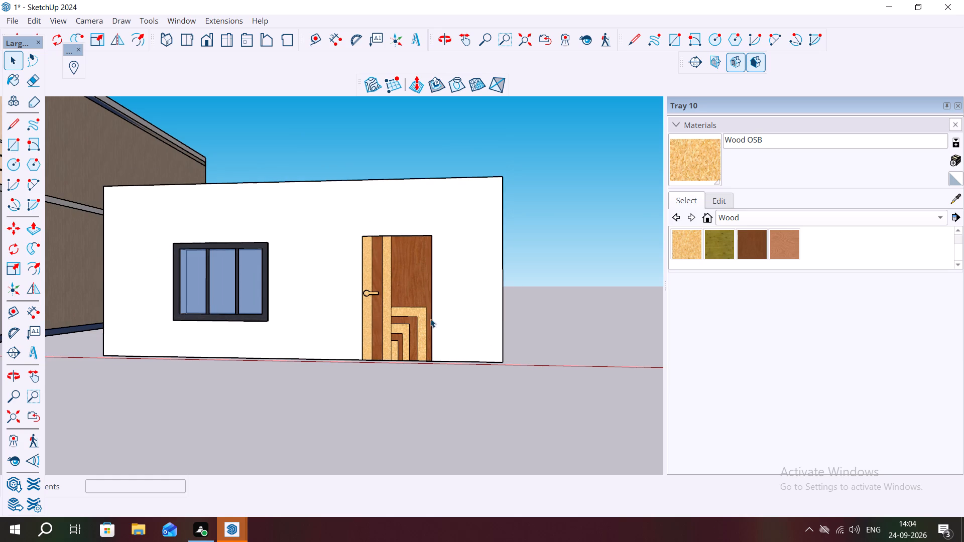
scroll(428, 350, "down", 6)
middle_click_drag(399, 327, 403, 336)
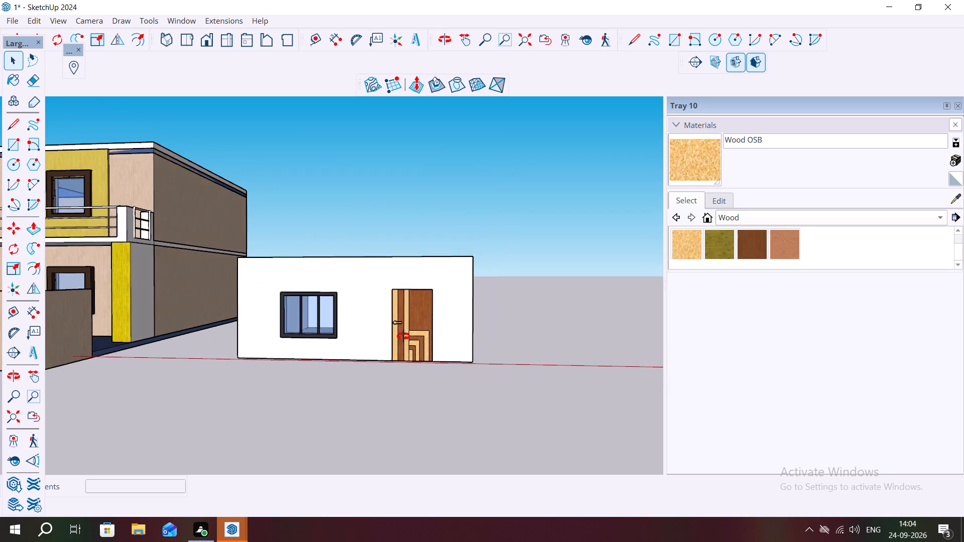
middle_click_drag(403, 336, 414, 418)
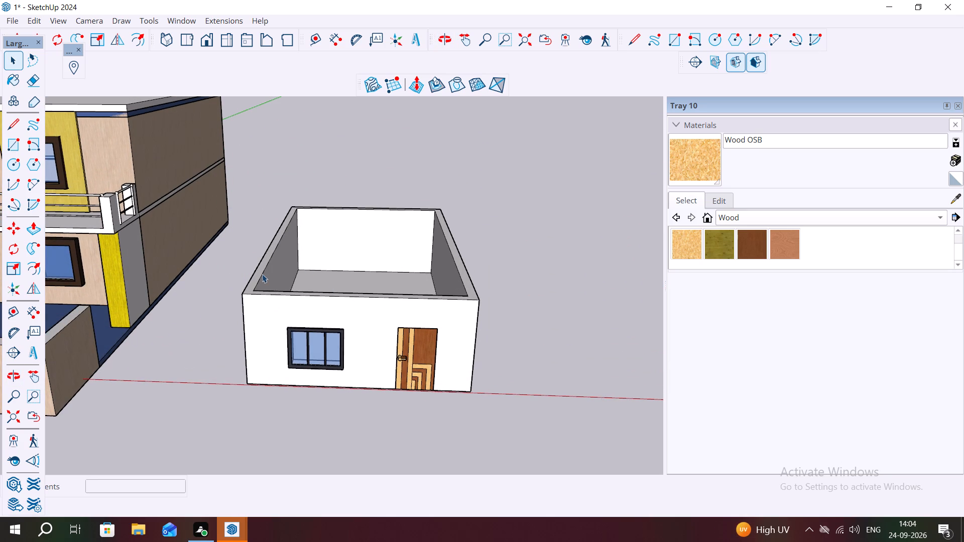
key("r")
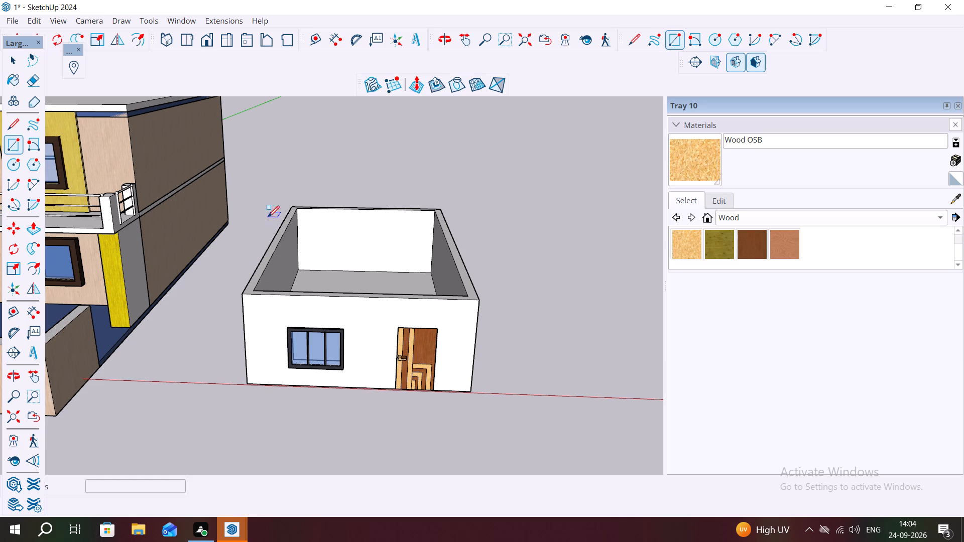
left_click(290, 205)
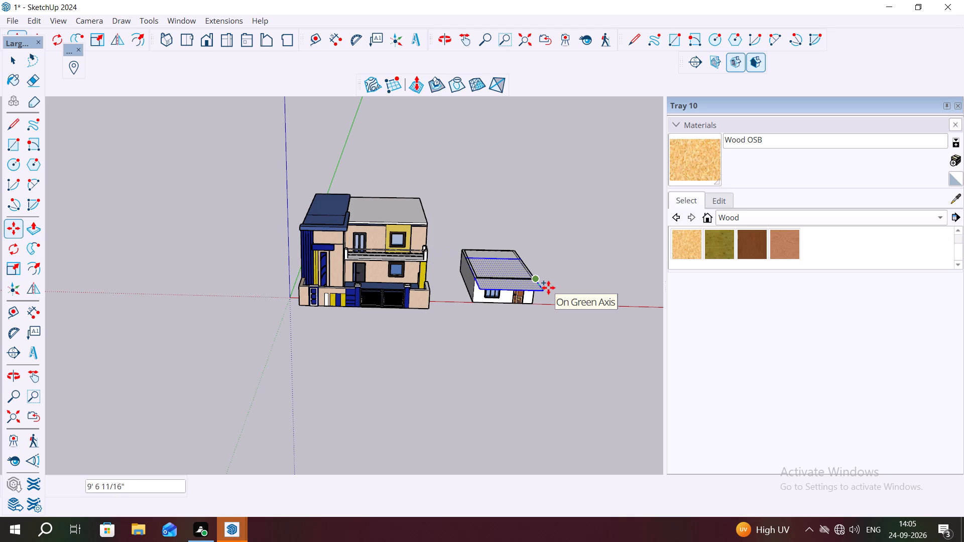
Place a copy of the roof rectangle about 82' in front of the small structure along the green axis.
scroll(579, 295, "down", 3)
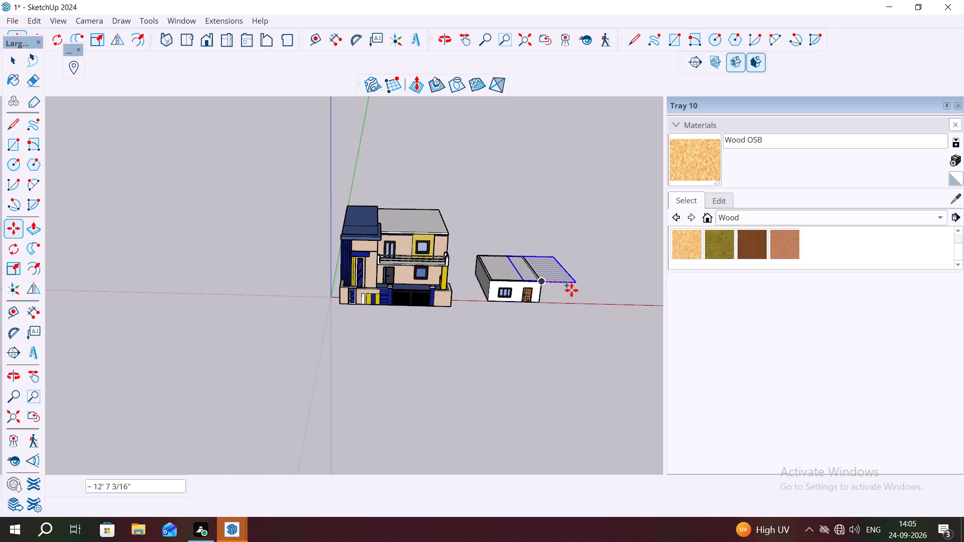
scroll(571, 290, "down", 10)
scroll(551, 315, "up", 6)
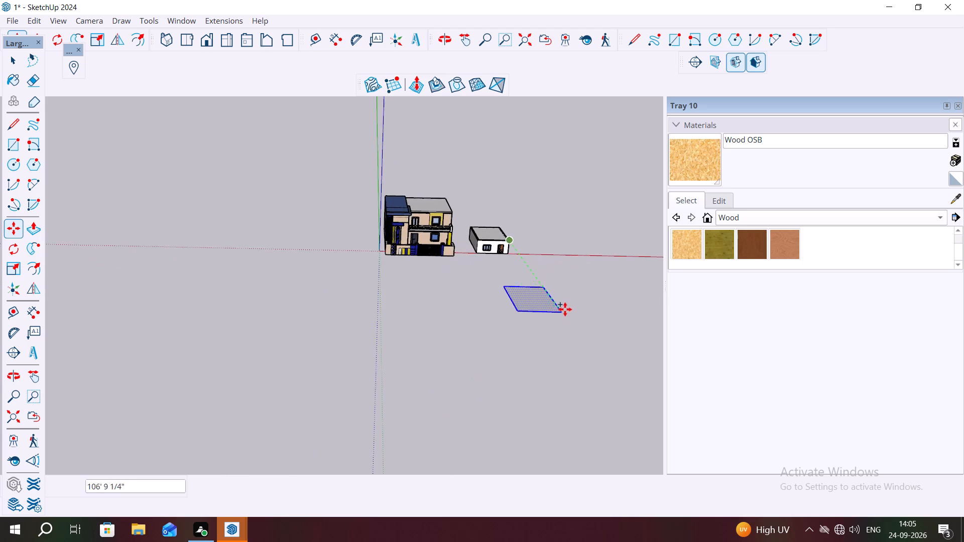
scroll(565, 309, "up", 8)
left_click(539, 278)
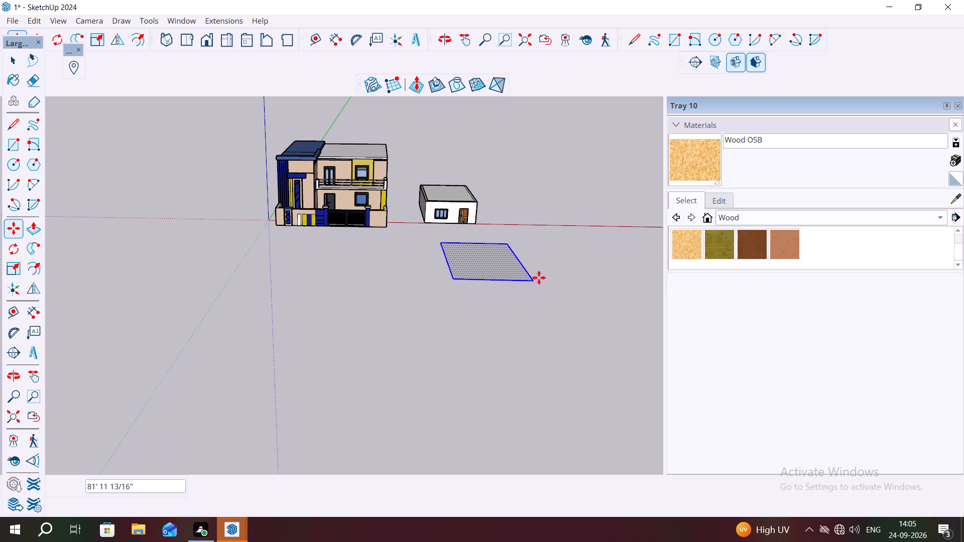
Extrude the copied roof rectangle 6" into a slab.
middle_click_drag(440, 281, 441, 314)
key("space")
left_click(465, 305)
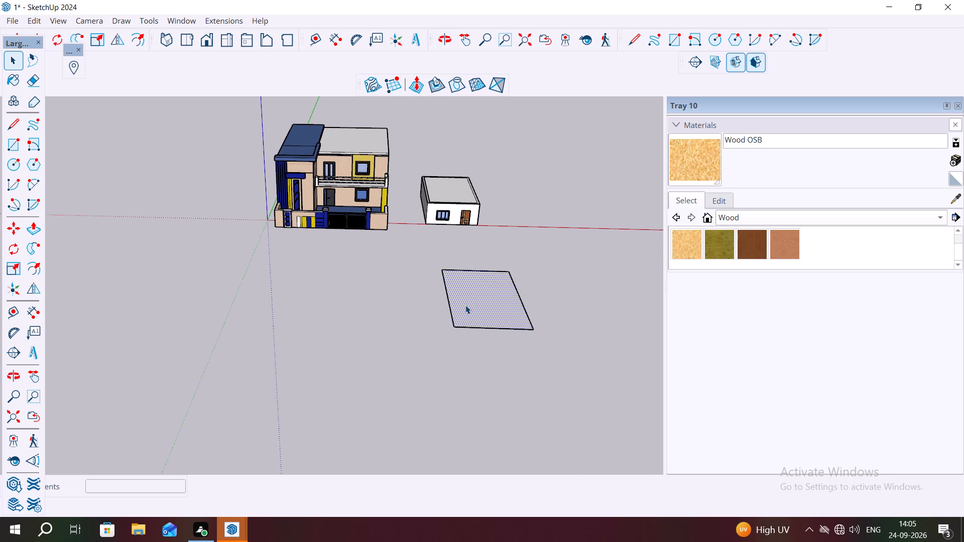
double_click(465, 305)
key("p")
left_click(465, 305)
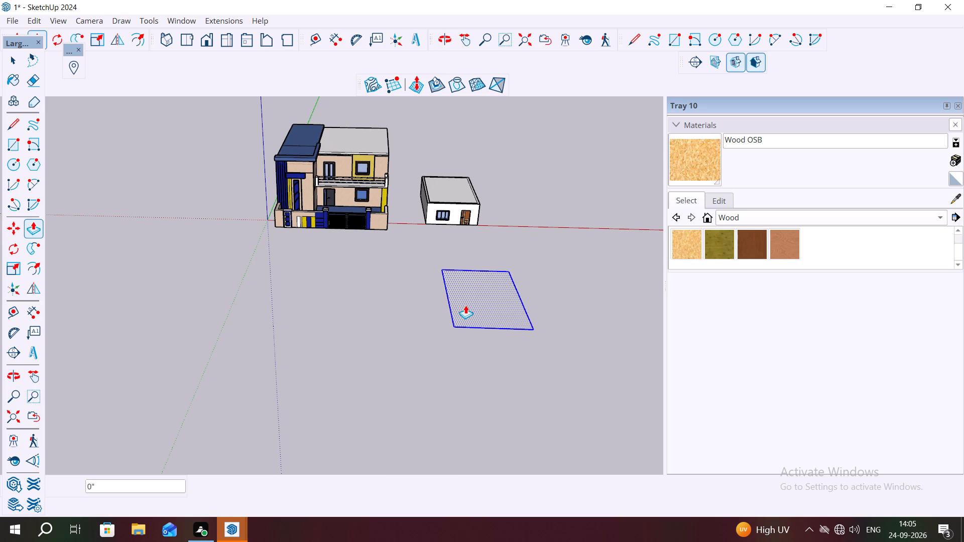
type("6\"")
key("Return")
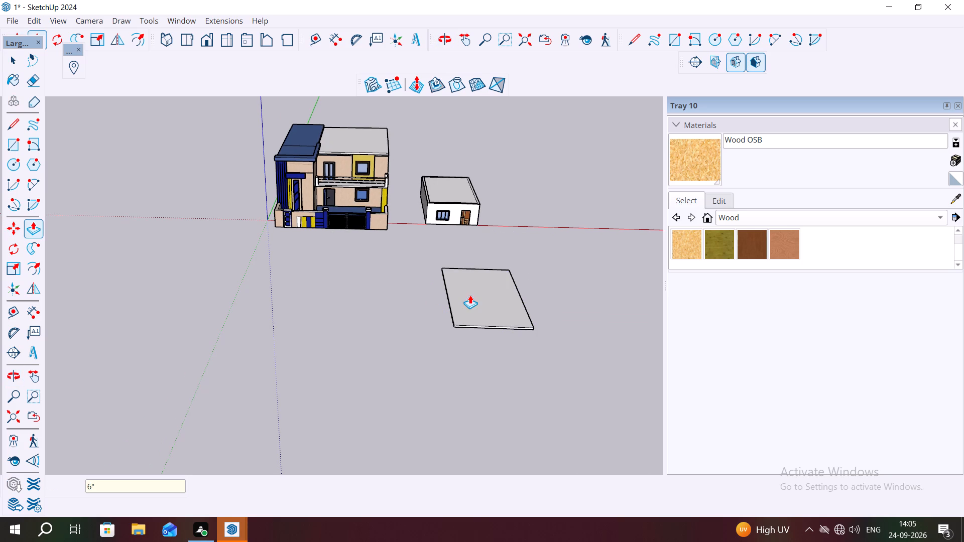
Place a copy of the whole slab about 82' back along the green axis, on the small structure's wall tops.
scroll(465, 338, "up", 7)
key("space")
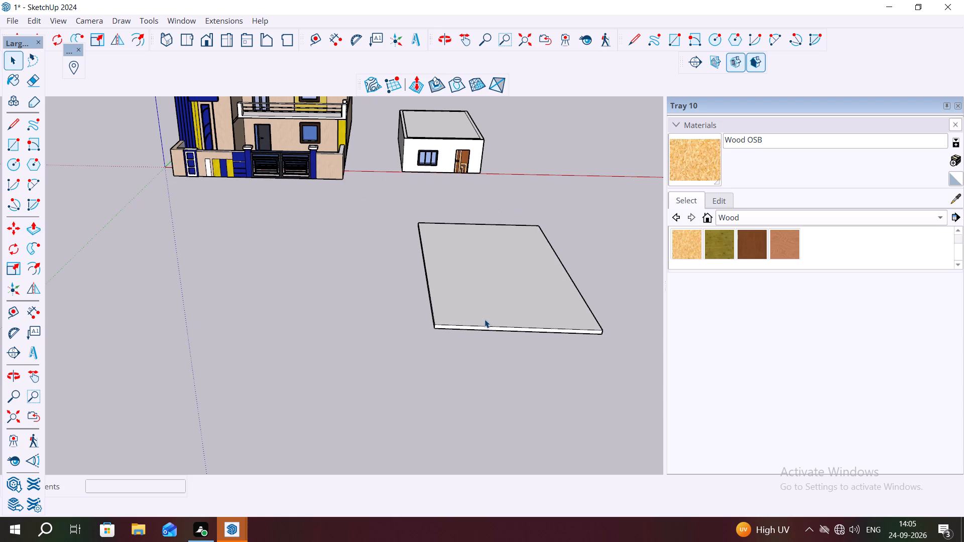
double_click(485, 319)
left_click(482, 320)
double_click(482, 320)
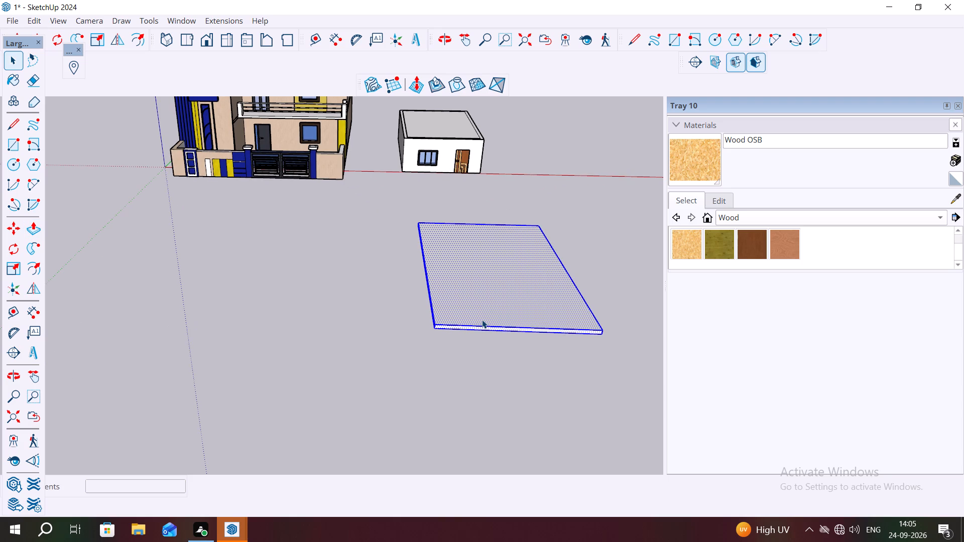
key("m")
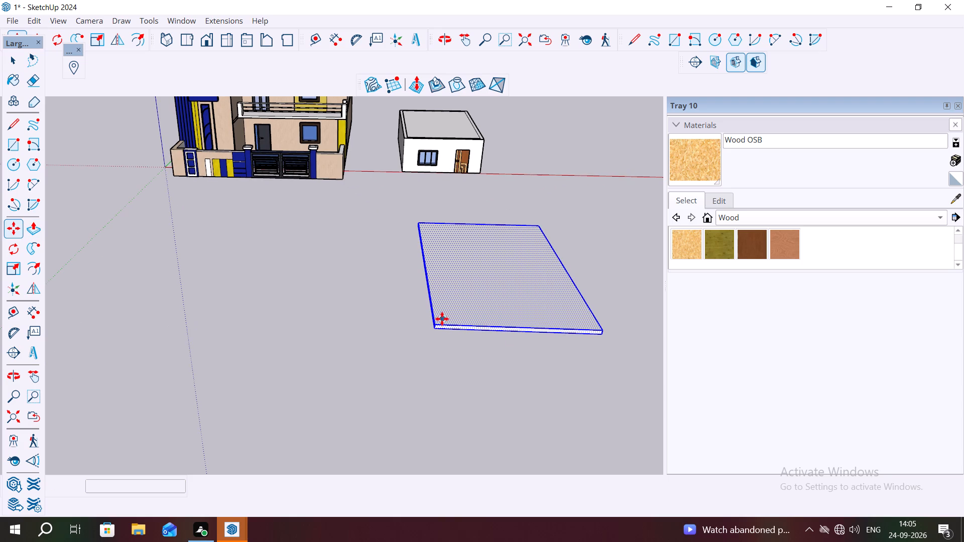
left_click(436, 323)
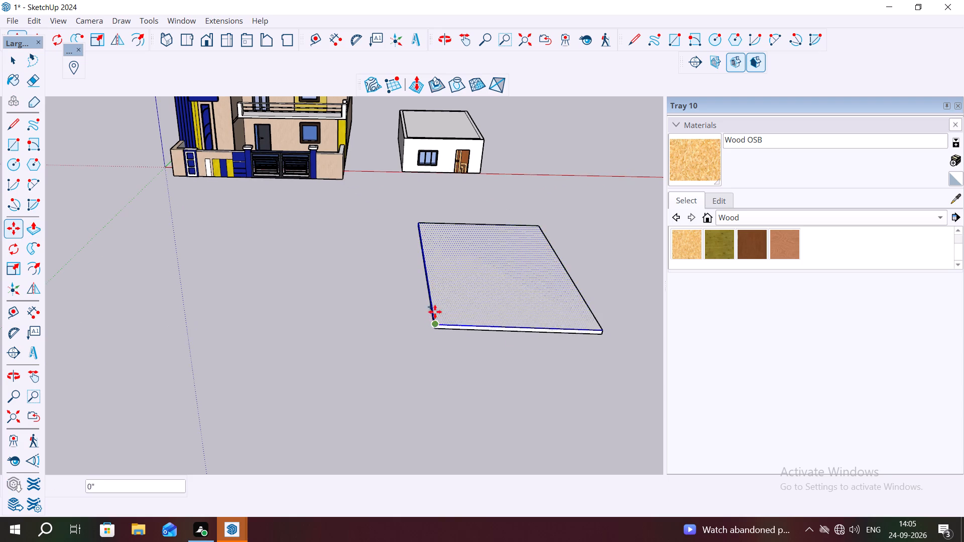
scroll(396, 165, "up", 17)
scroll(411, 188, "down", 1)
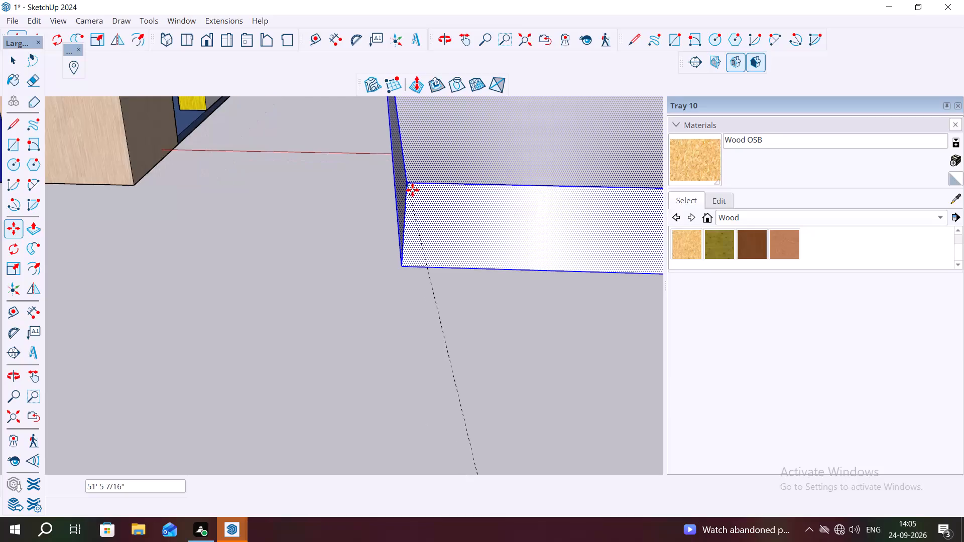
scroll(397, 364, "down", 6)
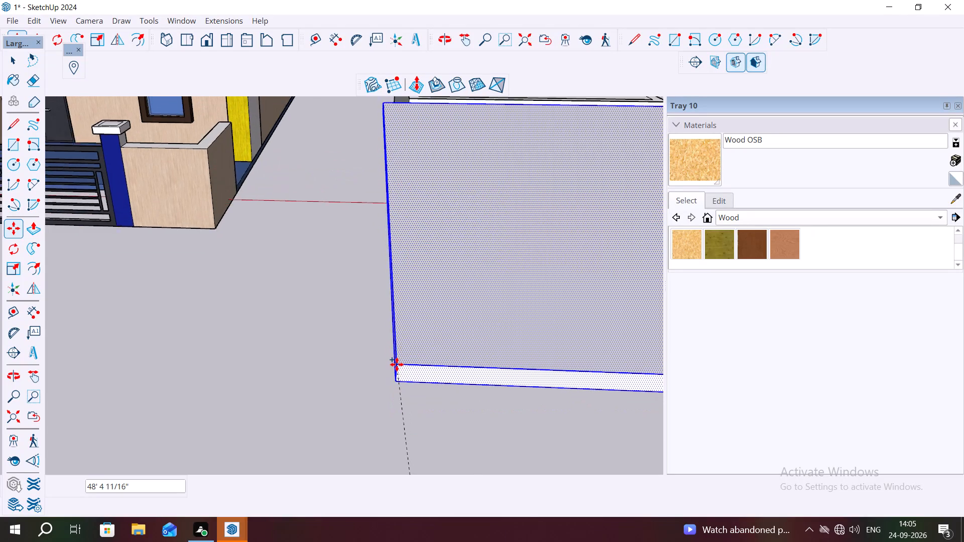
scroll(397, 364, "down", 4)
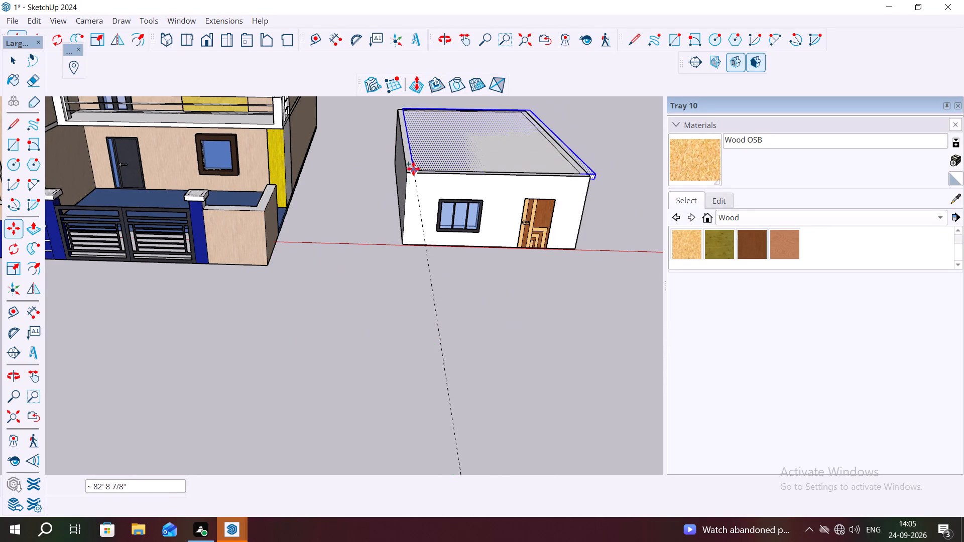
scroll(405, 174, "up", 7)
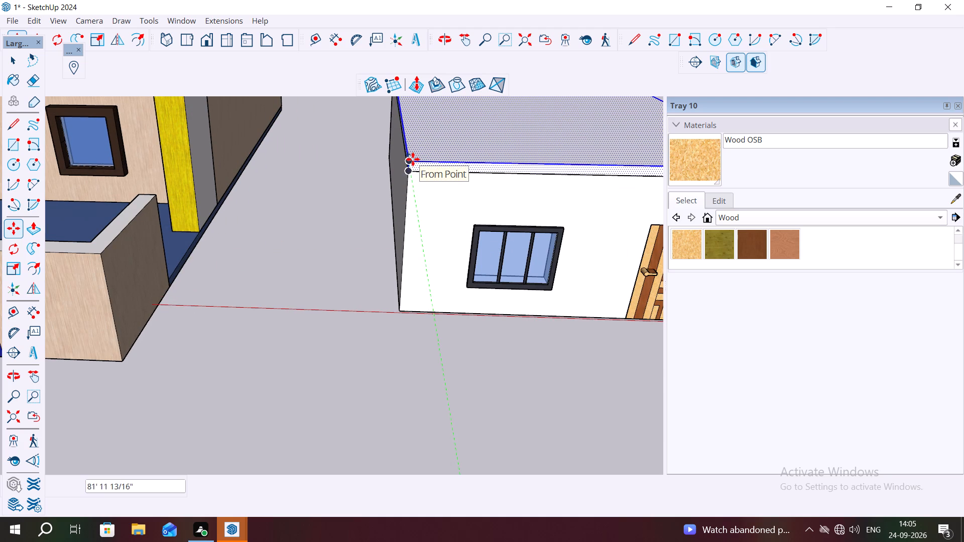
left_click(413, 159)
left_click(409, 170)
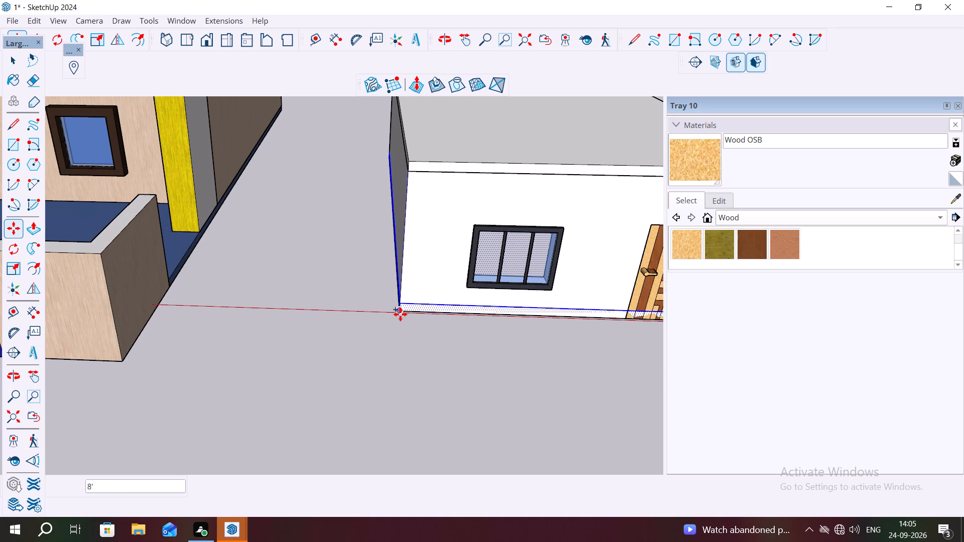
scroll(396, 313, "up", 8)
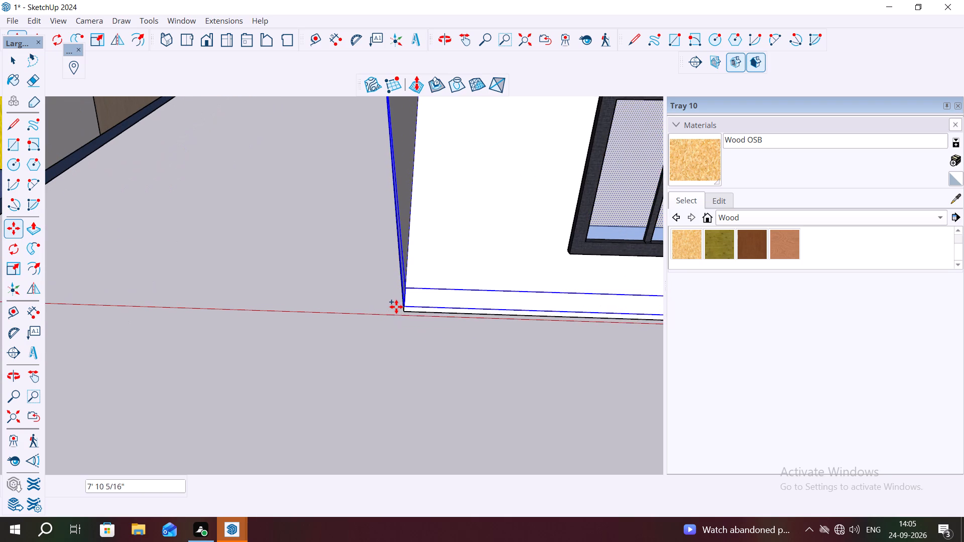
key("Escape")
Move the slab copy down to the base of the walls, aligning its top front corner with the front wall's bottom corner.
scroll(393, 304, "down", 12)
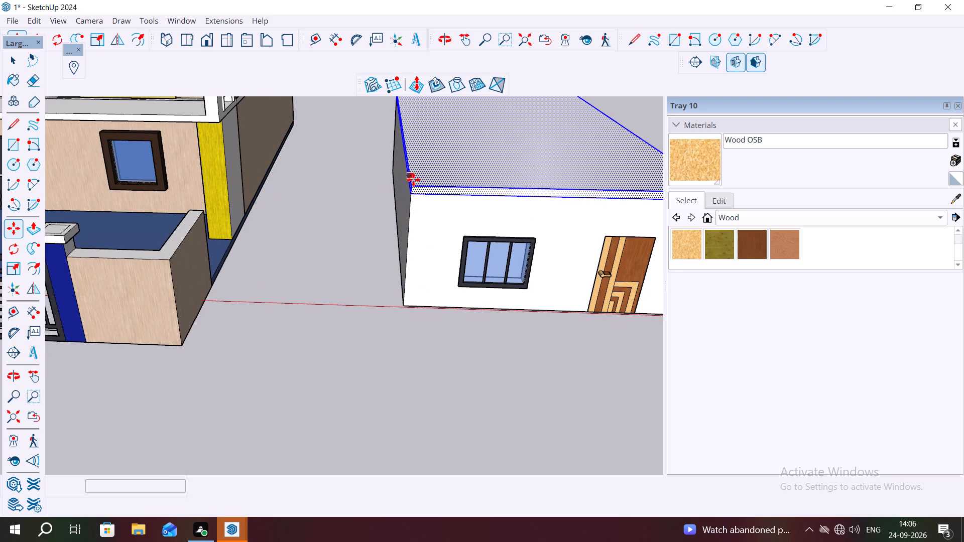
left_click(412, 184)
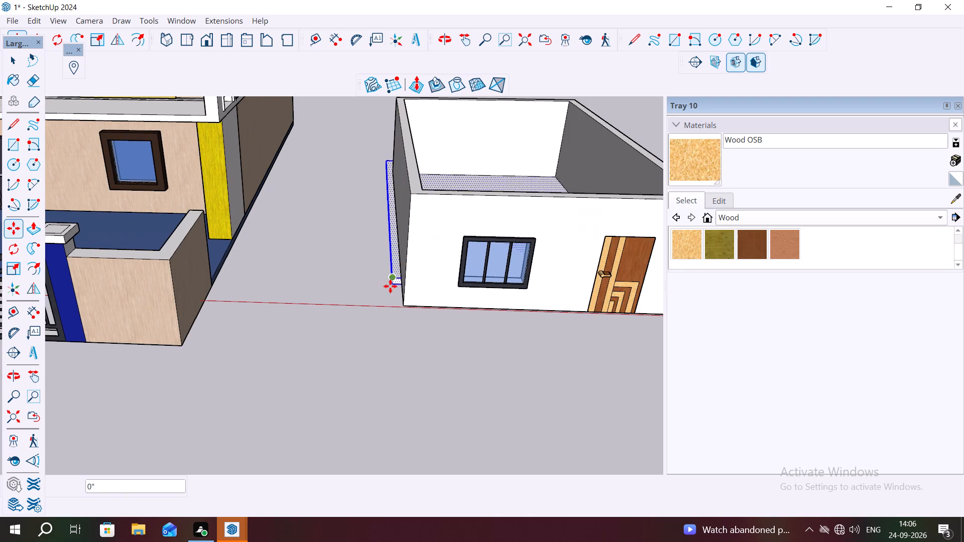
scroll(400, 297, "up", 11)
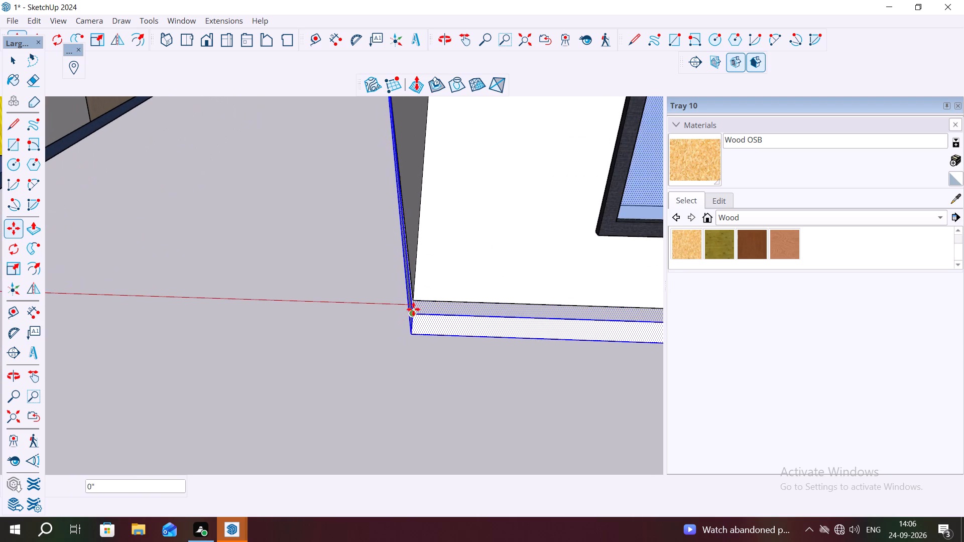
left_click(414, 300)
key("Escape")
scroll(303, 296, "down", 2)
key("space")
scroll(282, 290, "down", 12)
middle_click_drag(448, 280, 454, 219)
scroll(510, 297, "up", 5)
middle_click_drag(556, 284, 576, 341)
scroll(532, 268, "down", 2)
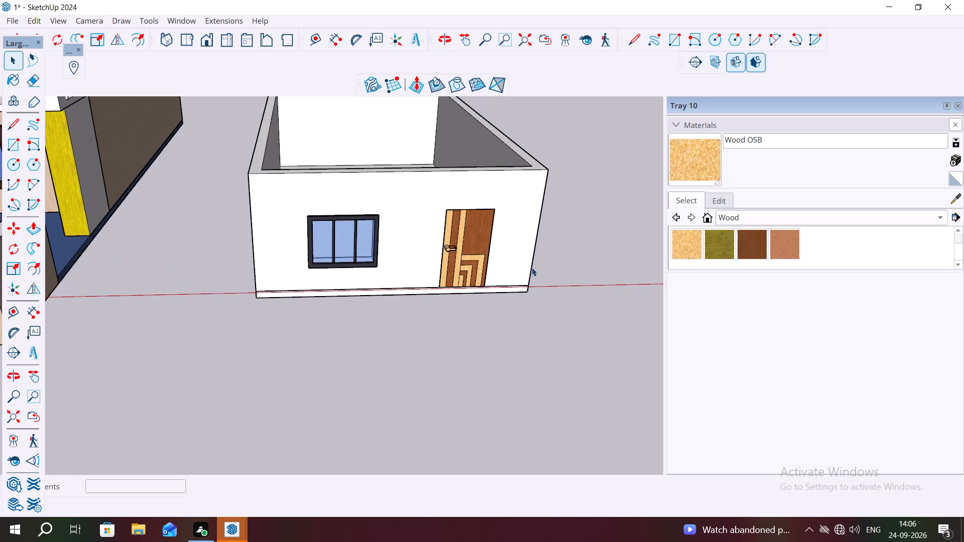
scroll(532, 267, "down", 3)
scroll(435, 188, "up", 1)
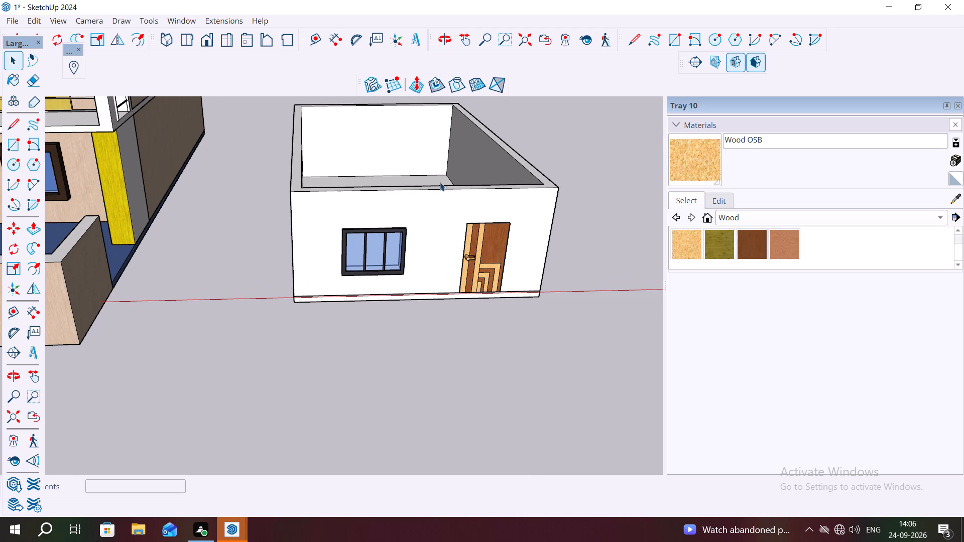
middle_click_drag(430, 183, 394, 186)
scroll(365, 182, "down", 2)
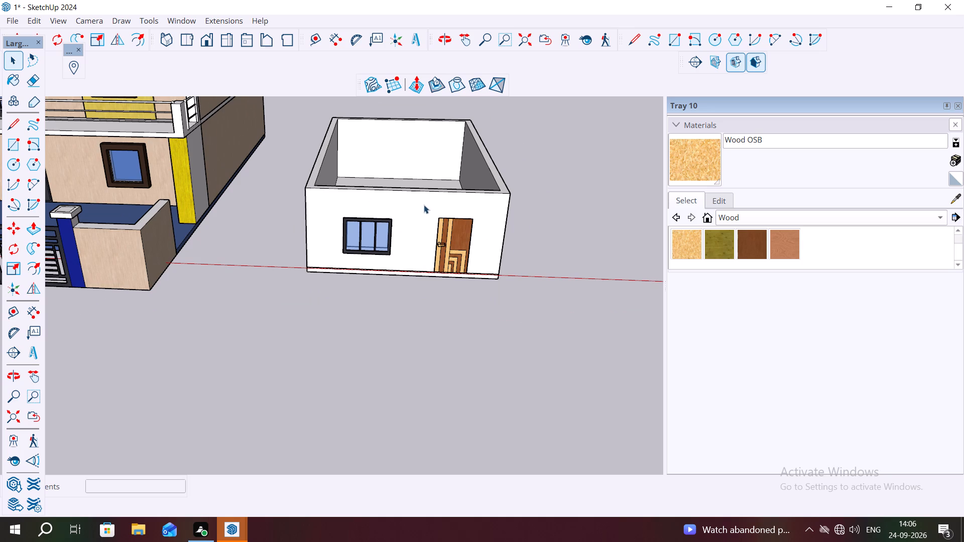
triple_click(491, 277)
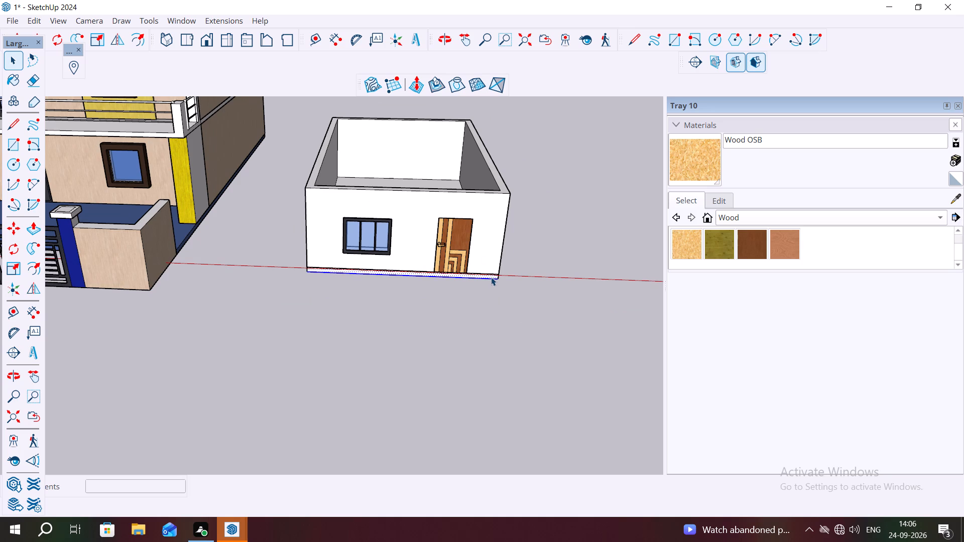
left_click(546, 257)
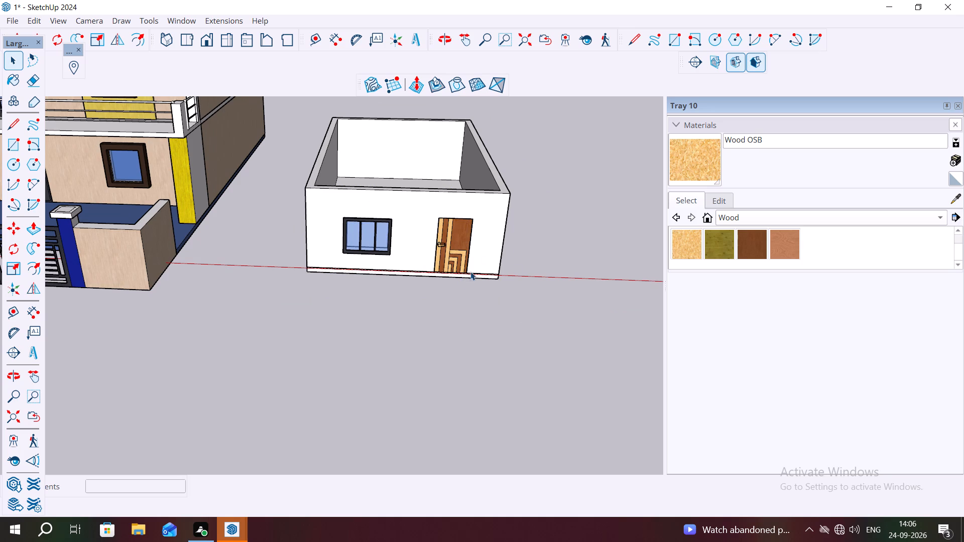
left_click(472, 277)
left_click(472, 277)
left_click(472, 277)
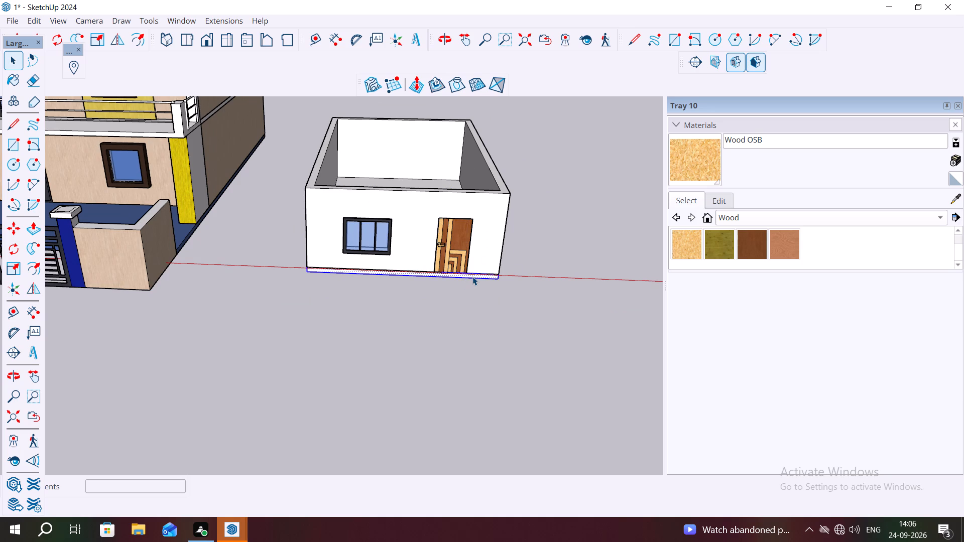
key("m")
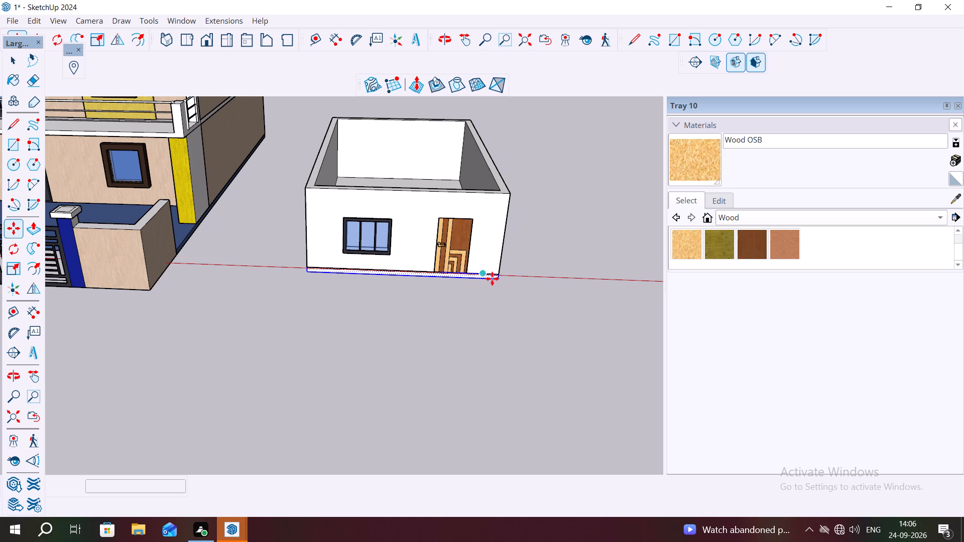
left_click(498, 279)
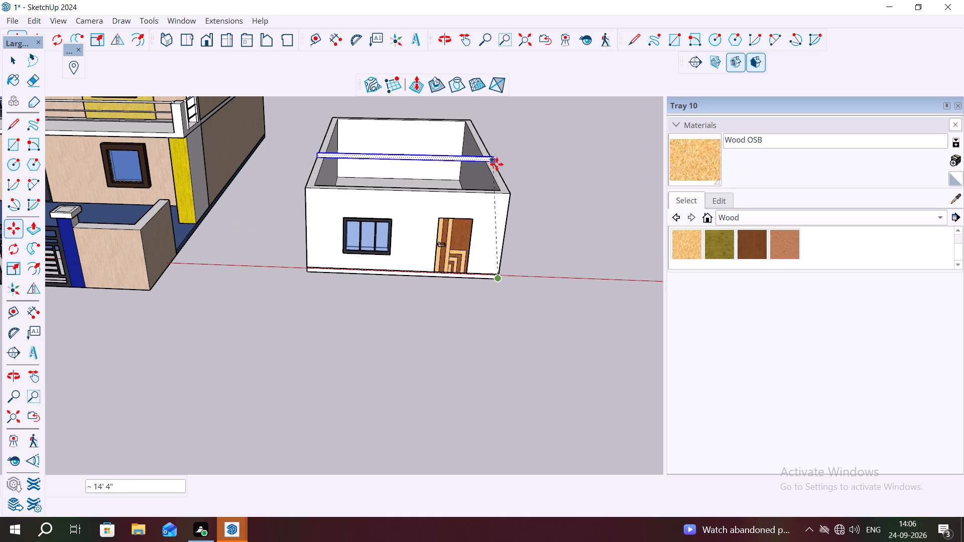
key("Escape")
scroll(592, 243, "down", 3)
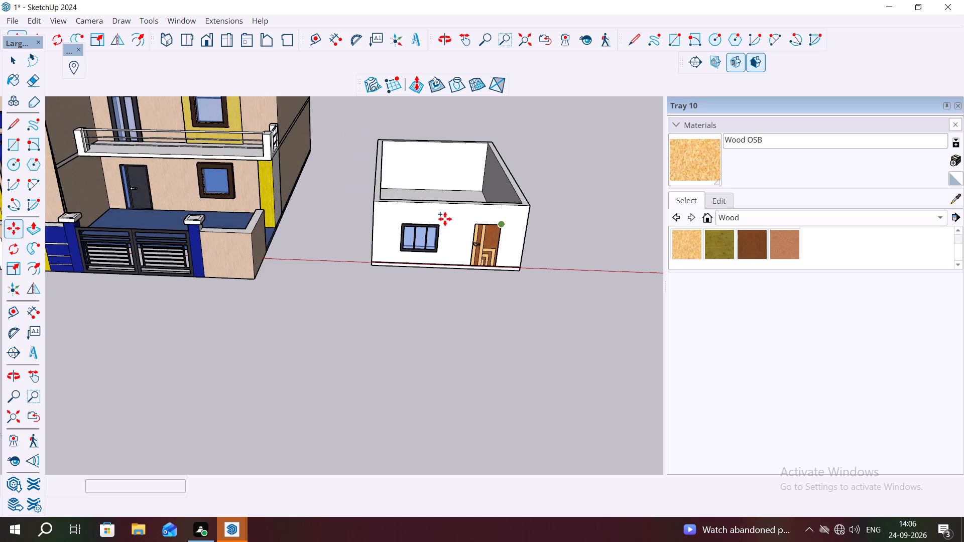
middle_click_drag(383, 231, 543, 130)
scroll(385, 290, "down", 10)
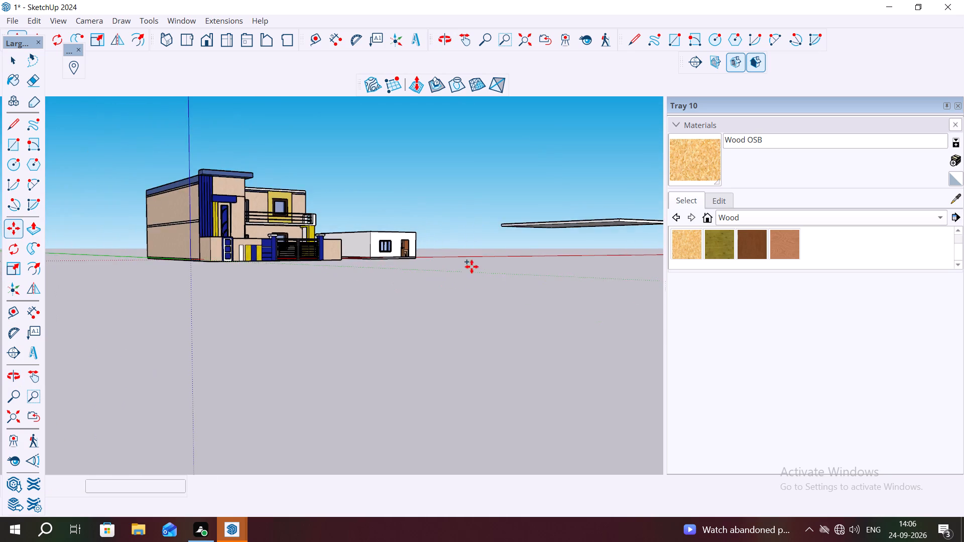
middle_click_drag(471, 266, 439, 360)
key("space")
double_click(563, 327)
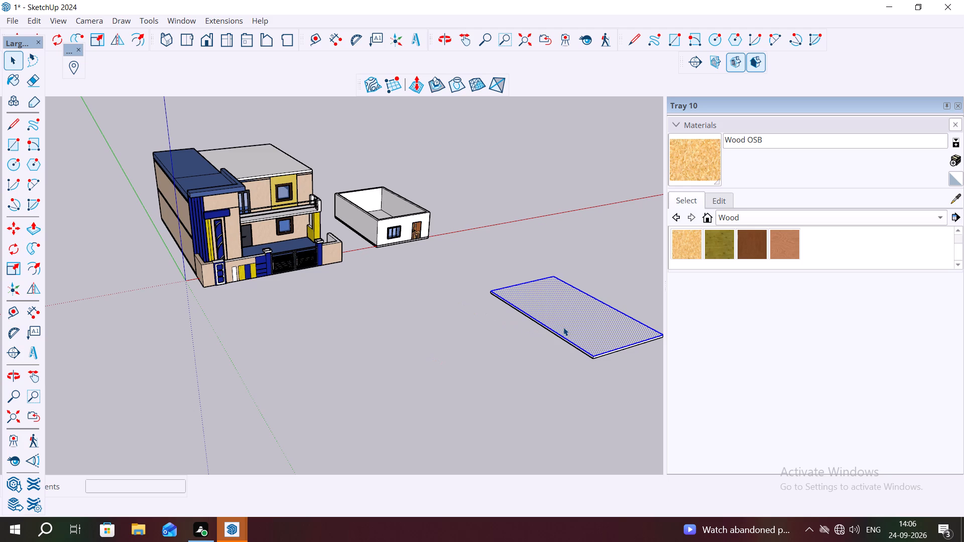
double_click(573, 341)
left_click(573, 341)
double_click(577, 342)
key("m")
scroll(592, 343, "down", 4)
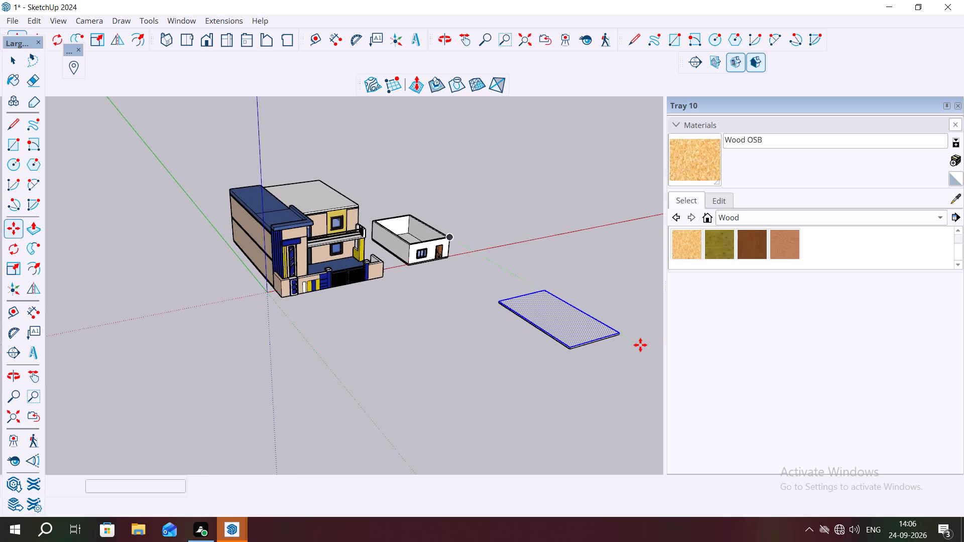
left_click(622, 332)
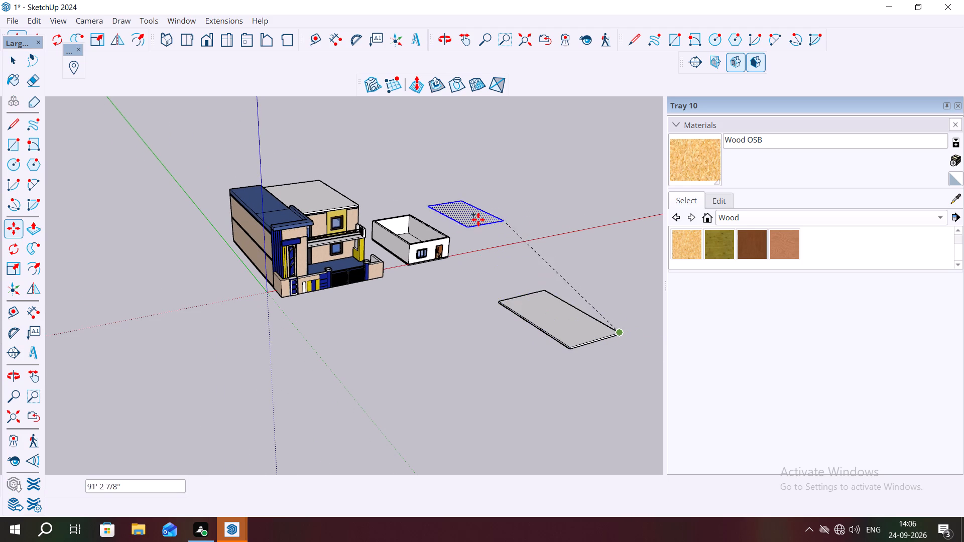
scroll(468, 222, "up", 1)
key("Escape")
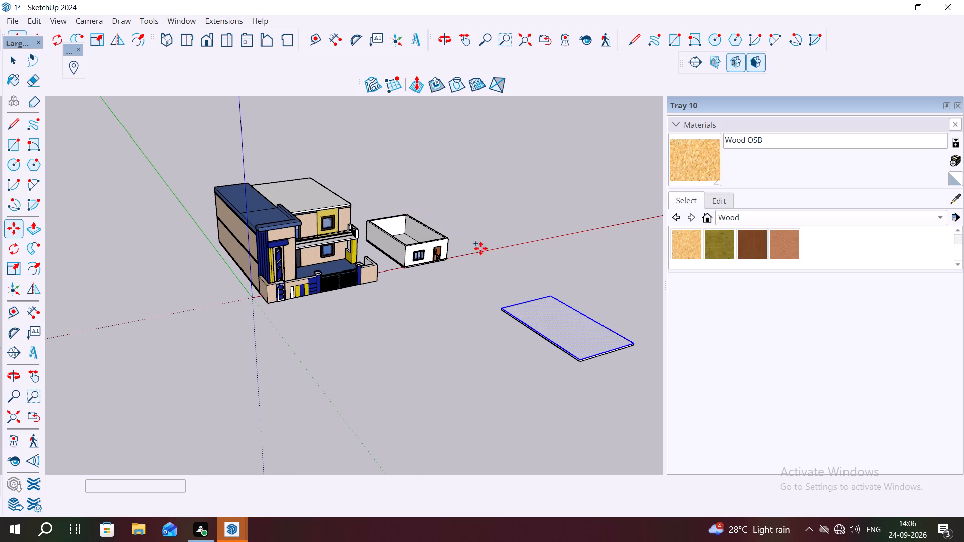
Make a group of the whole original slab lying in front of the small structure.
key("space")
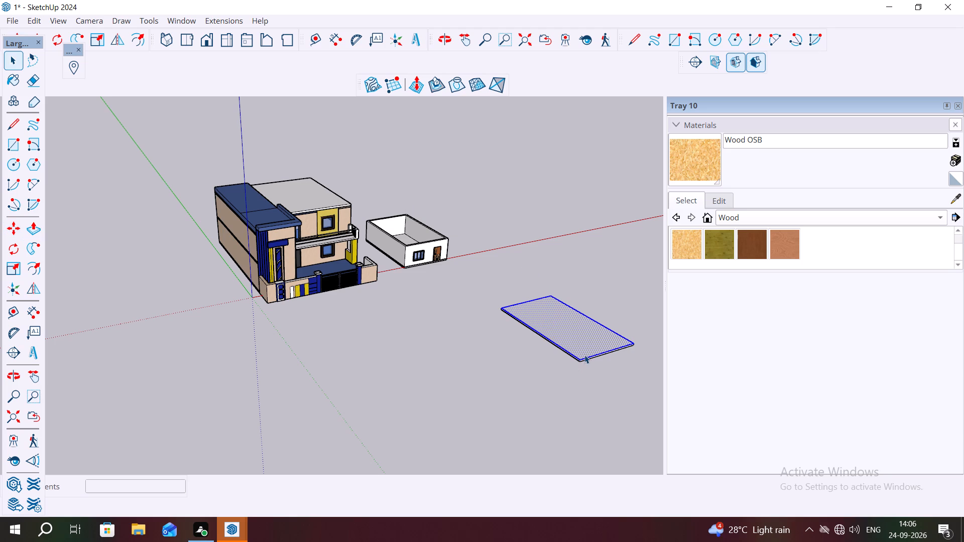
left_click(584, 355)
double_click(584, 355)
right_click(584, 354)
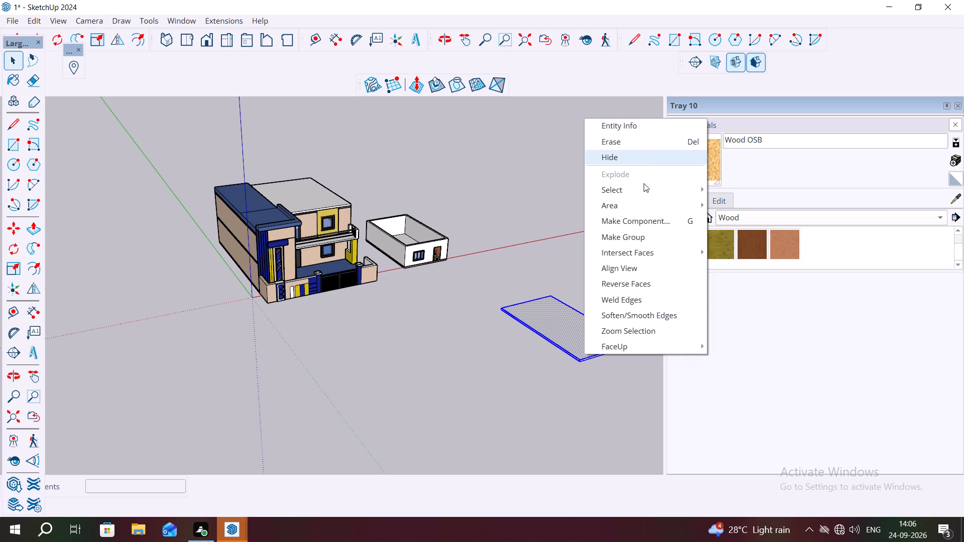
left_click(615, 237)
Place a copy of the slab group about 82' back along the green axis, resting on the wall tops as the roof.
key("m")
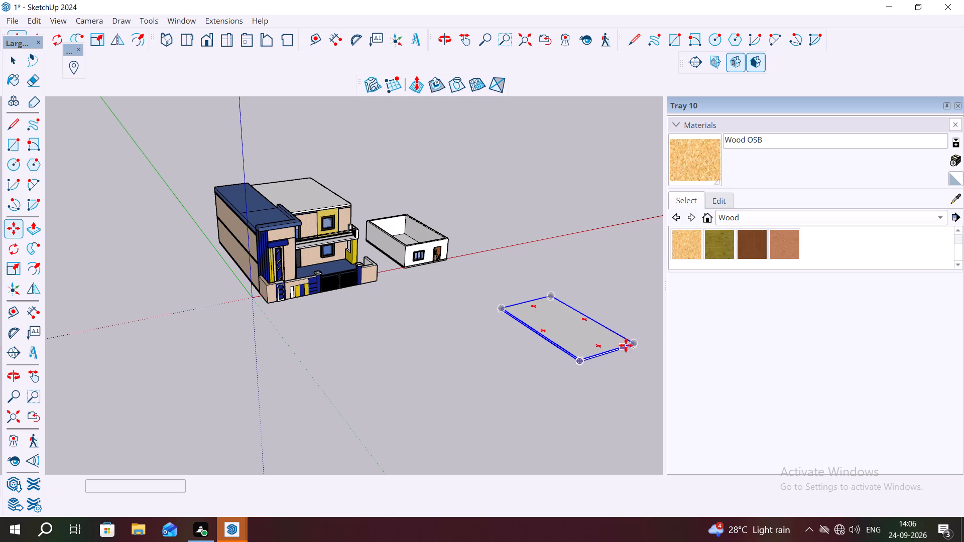
left_click(635, 345)
scroll(443, 230, "up", 3)
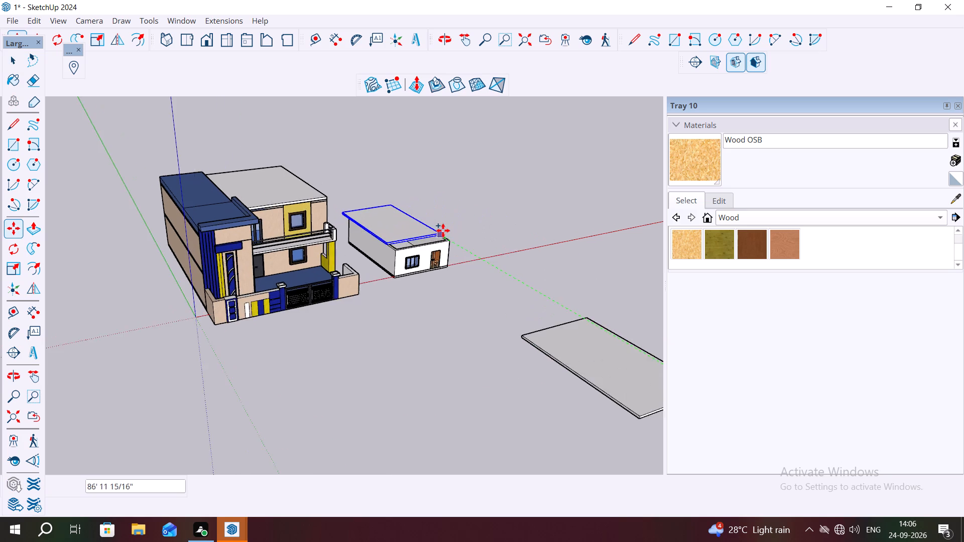
scroll(443, 230, "up", 15)
scroll(451, 245, "up", 8)
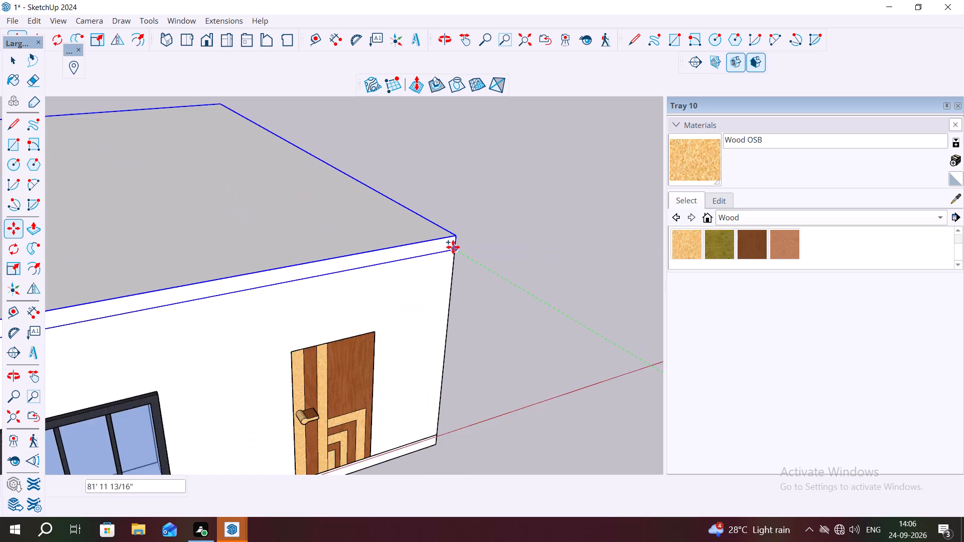
scroll(453, 247, "up", 1)
left_click(456, 254)
scroll(537, 255, "down", 7)
key("Escape")
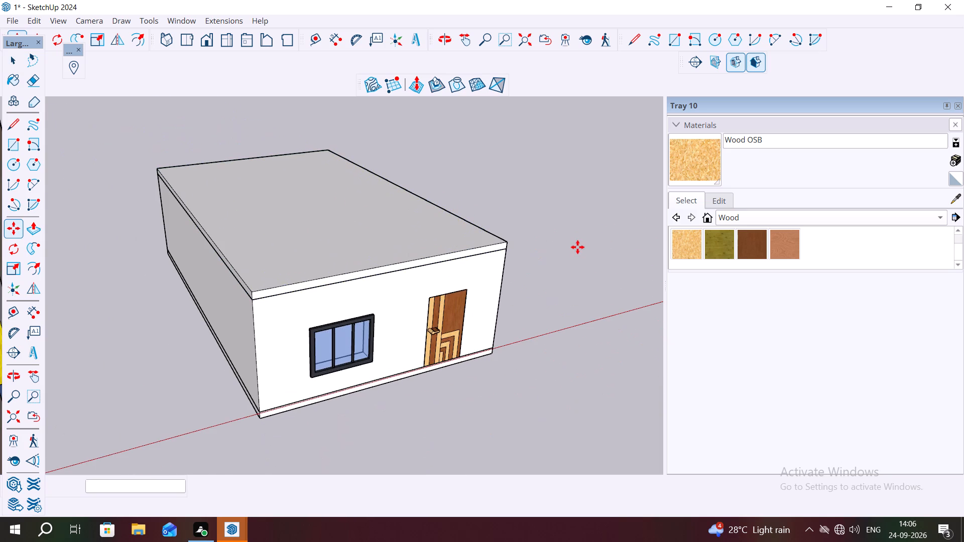
Copy the small structure's walls straight up onto the roof slab as an upper storey, aligned at the slab's top front corner.
key("space")
double_click(286, 318)
double_click(287, 318)
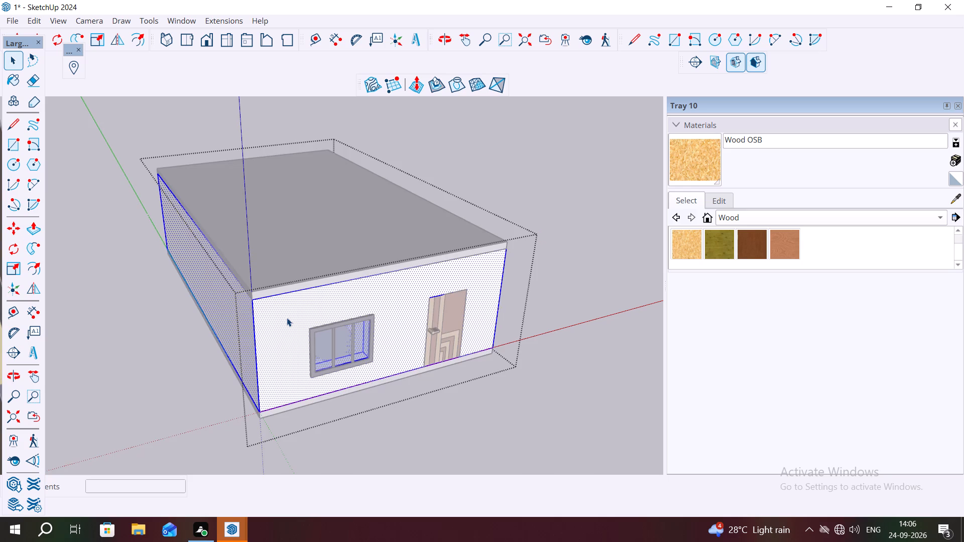
key("m")
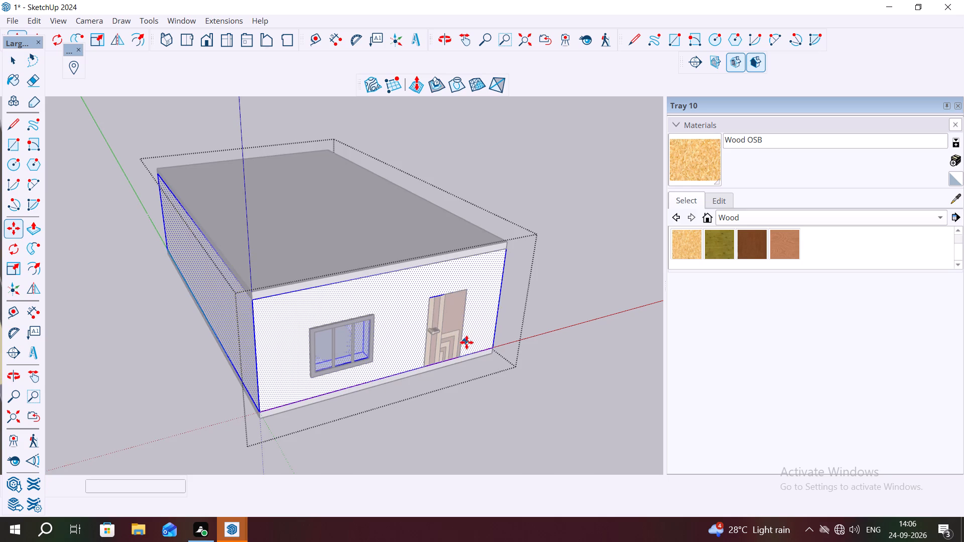
left_click(492, 348)
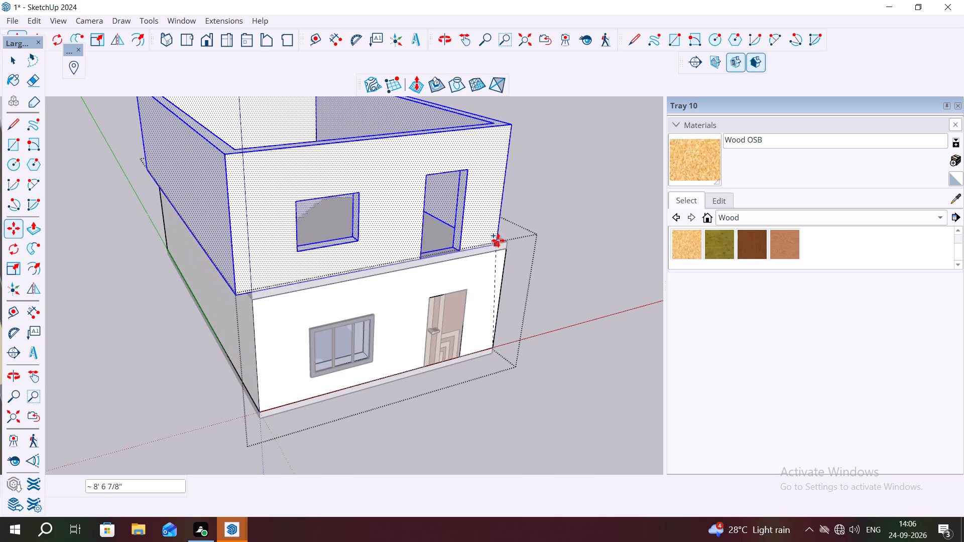
left_click(503, 244)
middle_click_drag(471, 321, 340, 329)
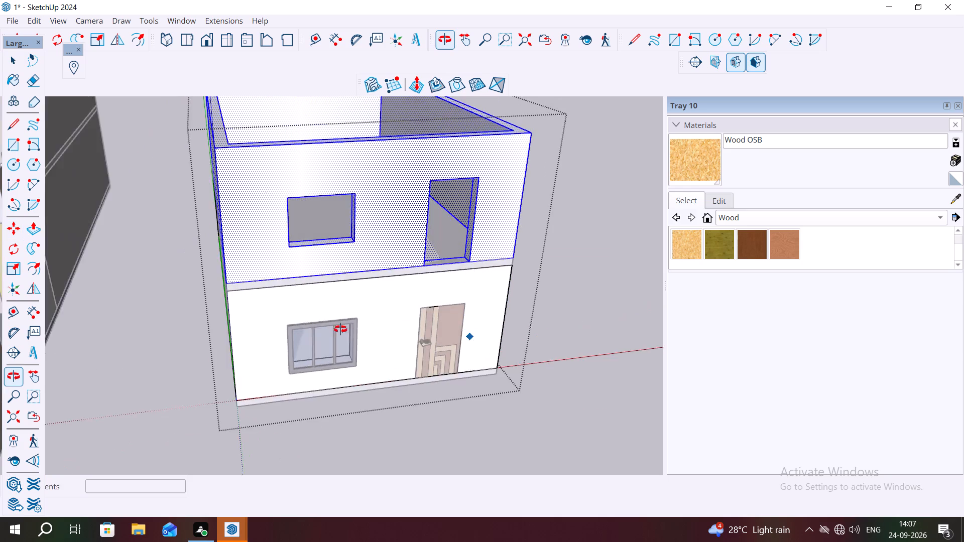
middle_click_drag(340, 329, 301, 324)
key("space")
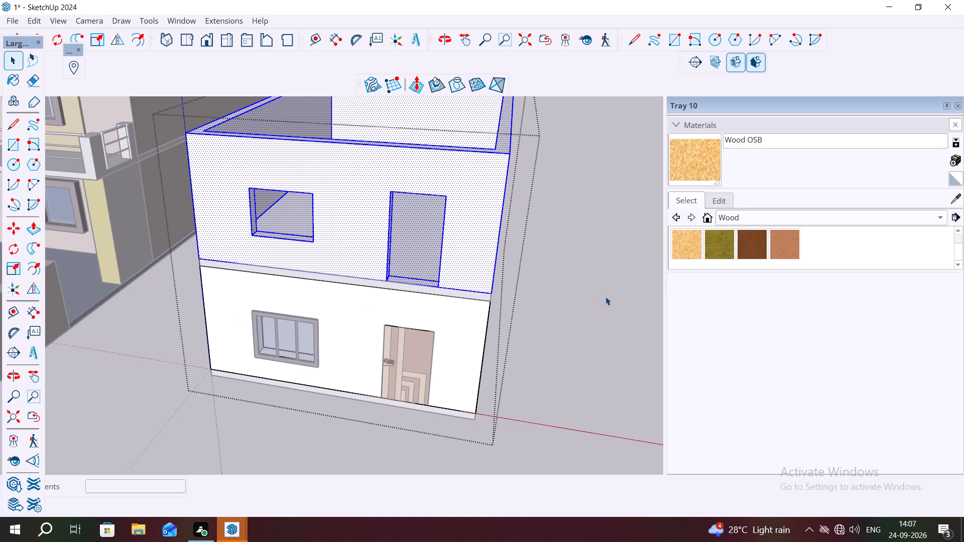
left_click(606, 297)
Draw a rectangle from corner to corner across the upper storey's door opening to close it with a face.
middle_click_drag(374, 302, 409, 257)
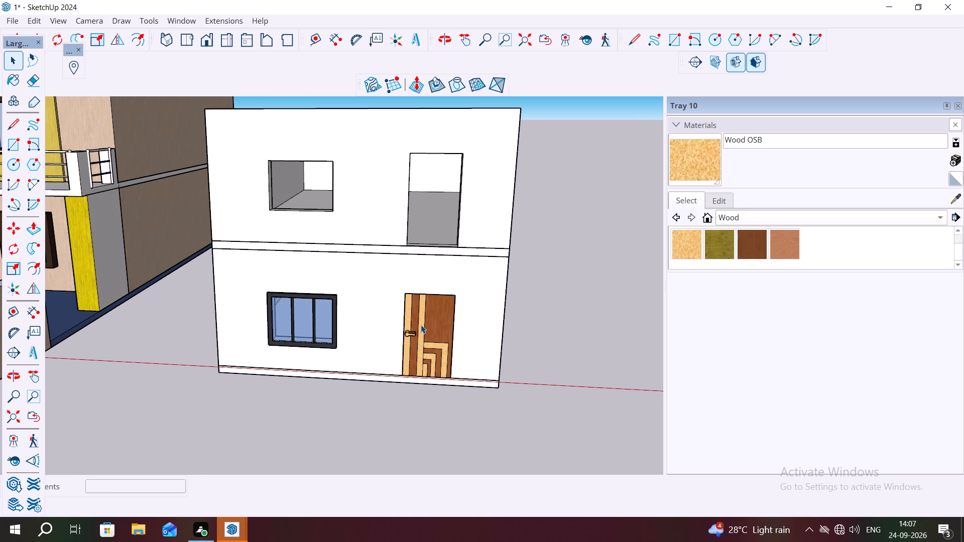
key("r")
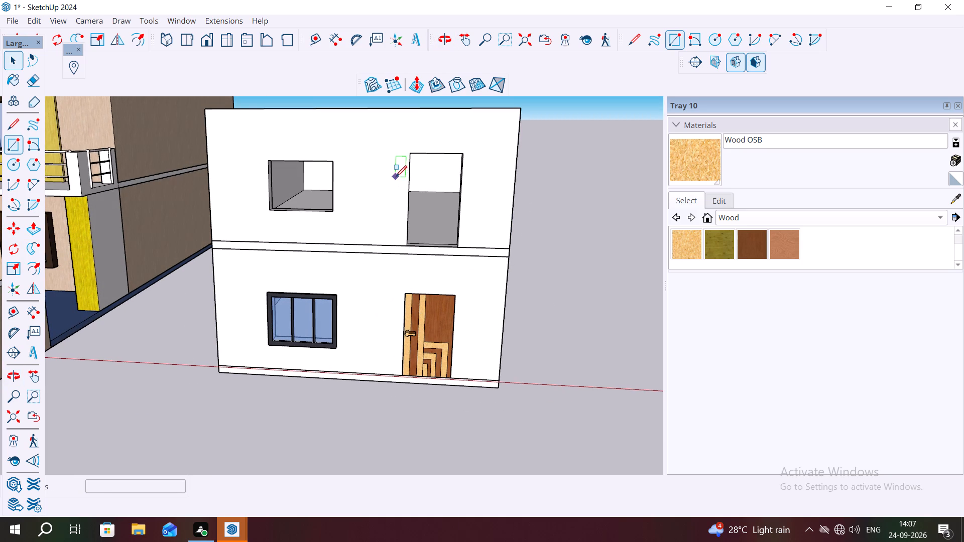
left_click(412, 152)
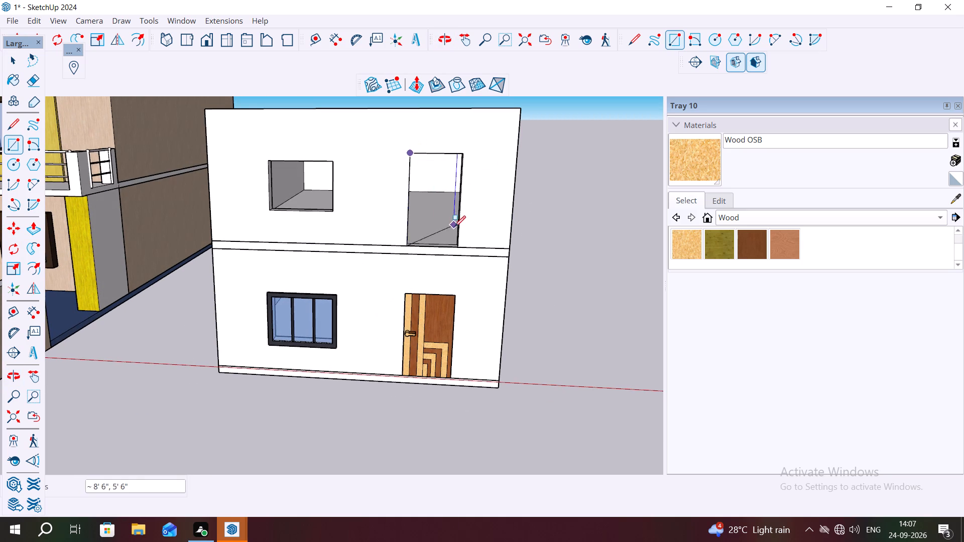
left_click(459, 245)
key("Escape")
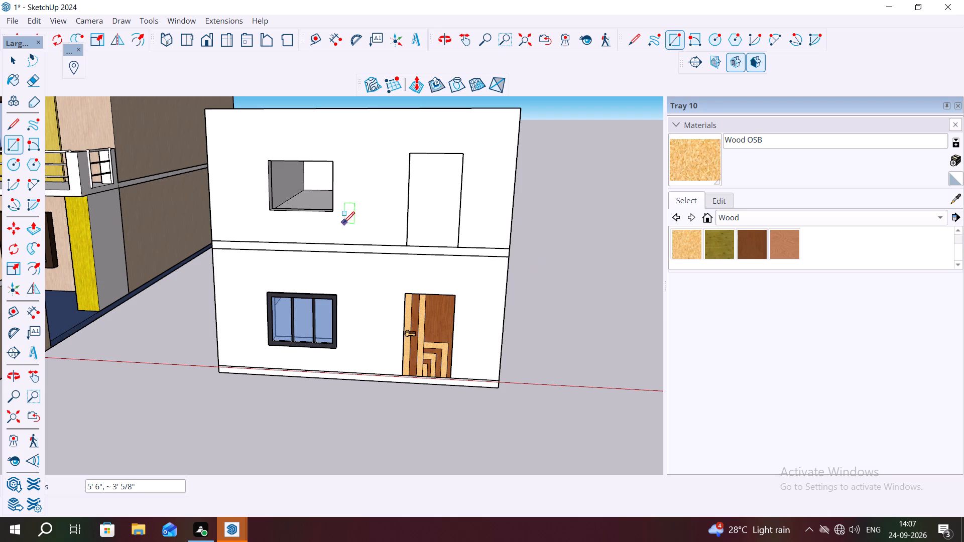
Copy the whole three-pane window about 8' 5" up along the blue axis into the upper storey's window opening.
scroll(273, 155, "up", 4)
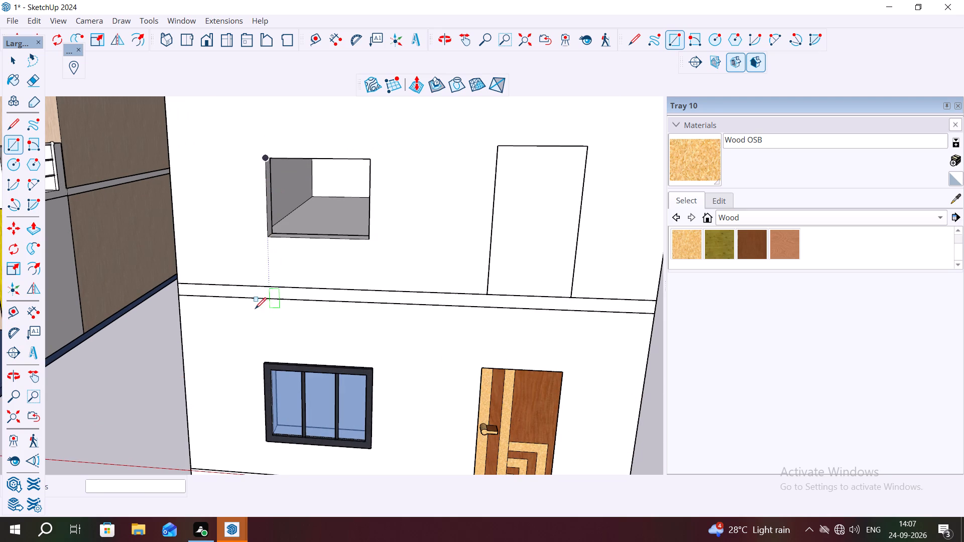
left_click(11, 147)
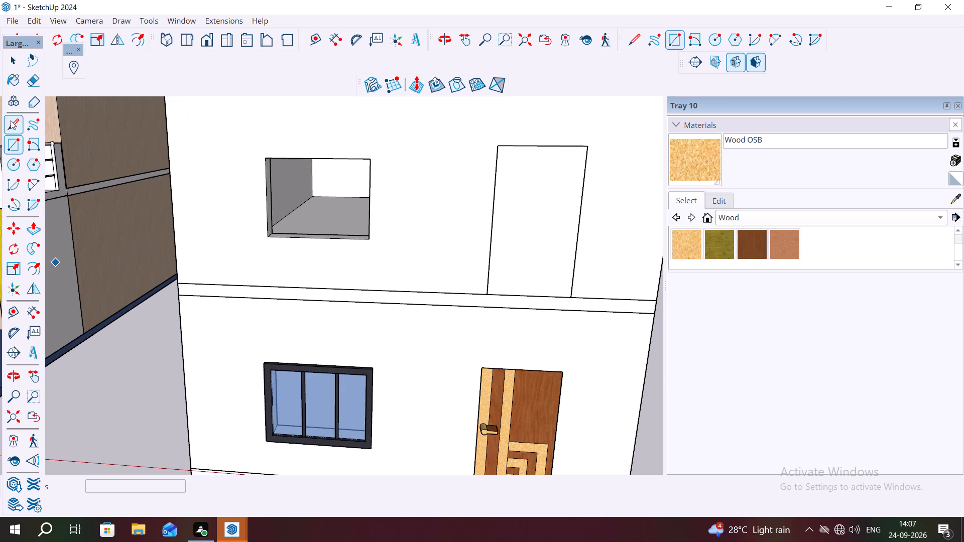
left_click_drag(14, 63, 13, 55)
scroll(154, 288, "down", 1)
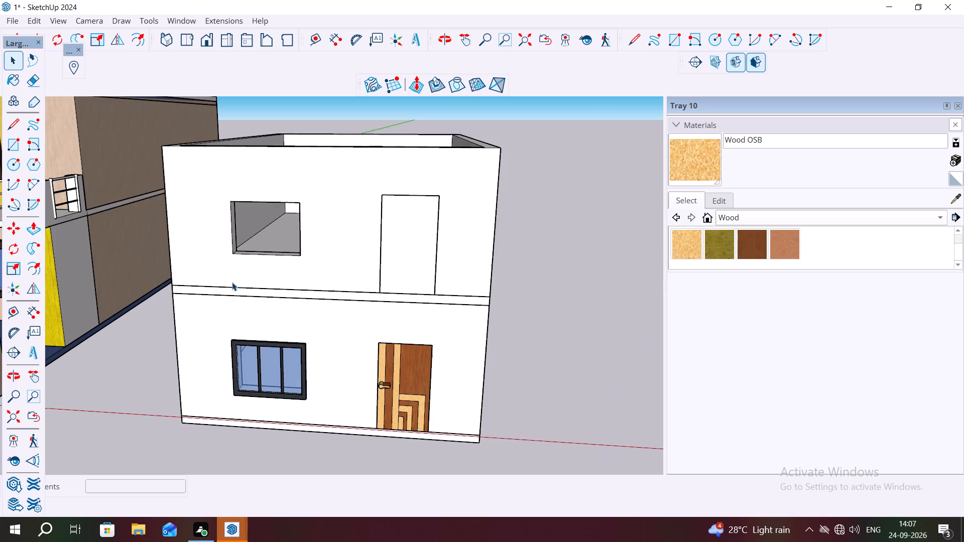
scroll(232, 282, "down", 2)
left_click_drag(215, 314, 319, 408)
key("m")
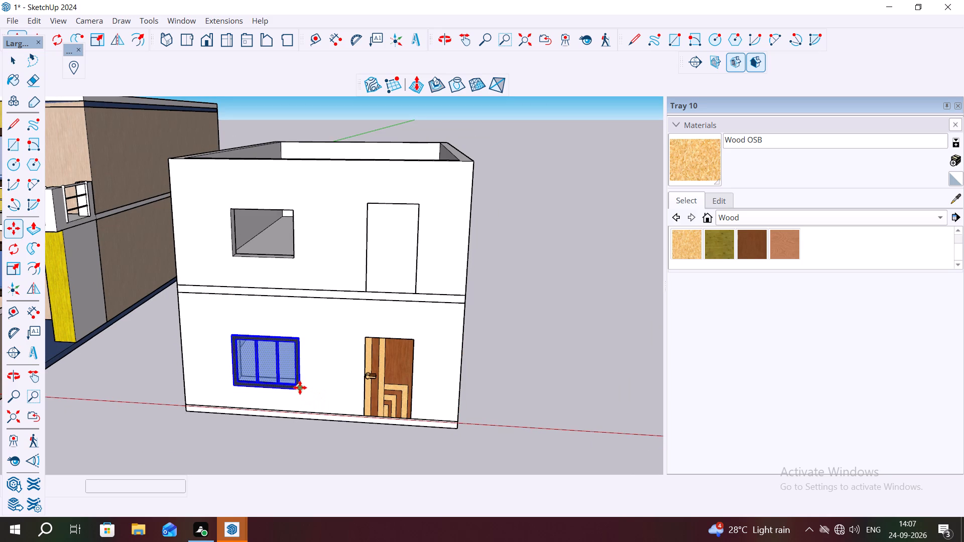
left_click(299, 386)
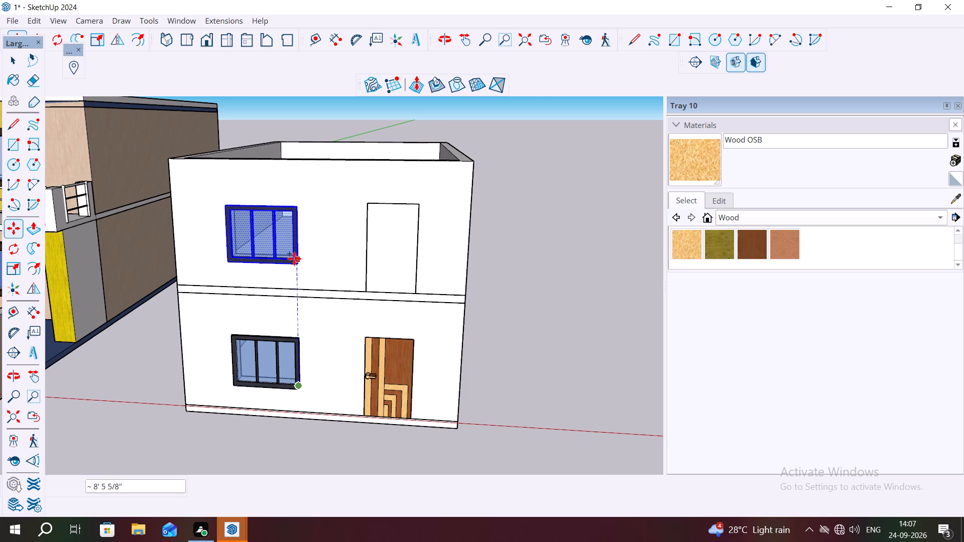
scroll(296, 258, "up", 8)
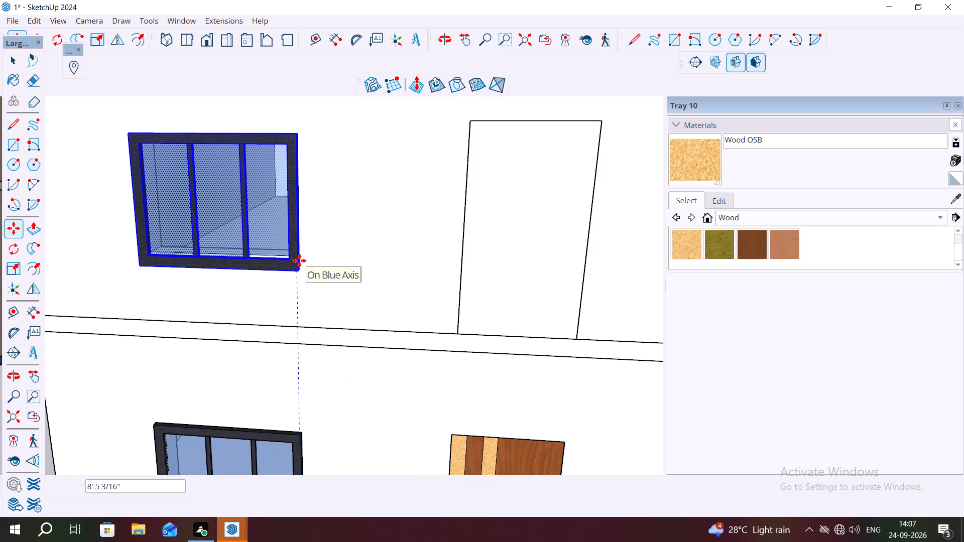
left_click(301, 259)
key("space")
scroll(394, 298, "down", 2)
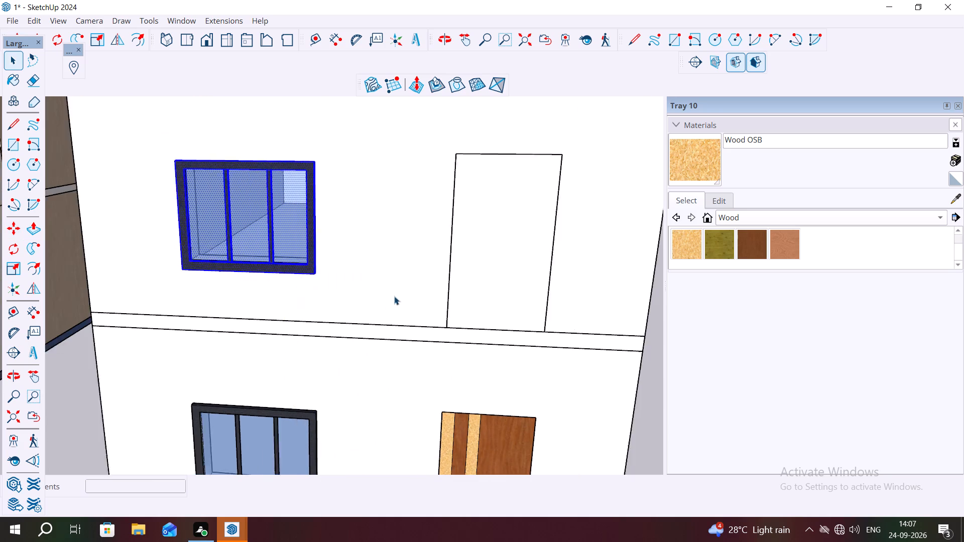
scroll(394, 296, "down", 4)
left_click(120, 307)
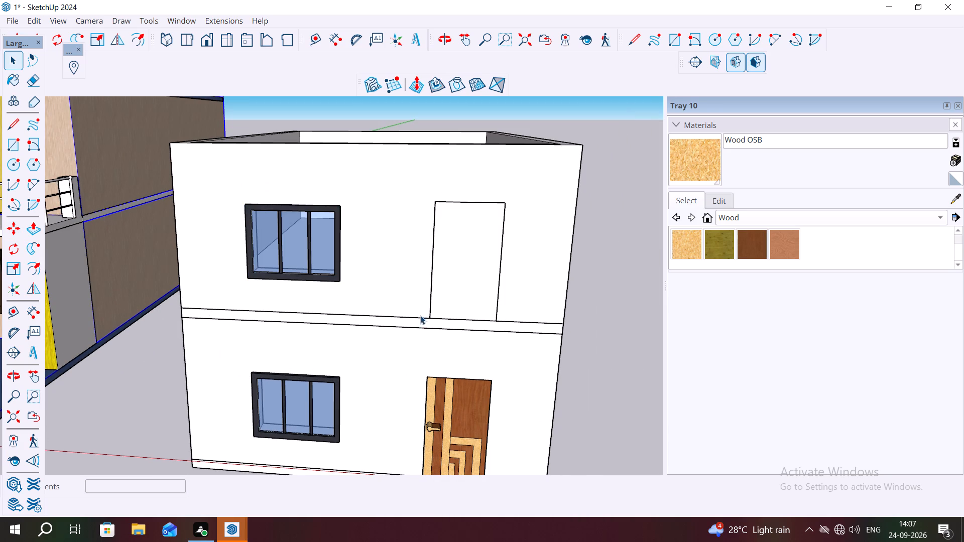
Open the upper-storey walls for editing with the Push/Pull tool, working from above their top faces.
middle_click_drag(269, 276, 298, 342)
scroll(286, 301, "up", 4)
scroll(280, 303, "down", 3)
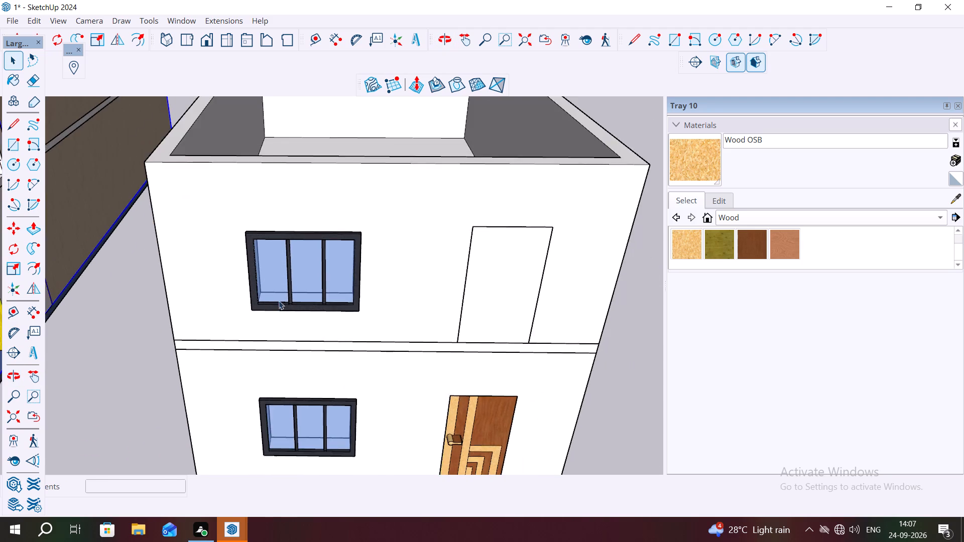
scroll(201, 299, "down", 5)
middle_click_drag(348, 310, 376, 239)
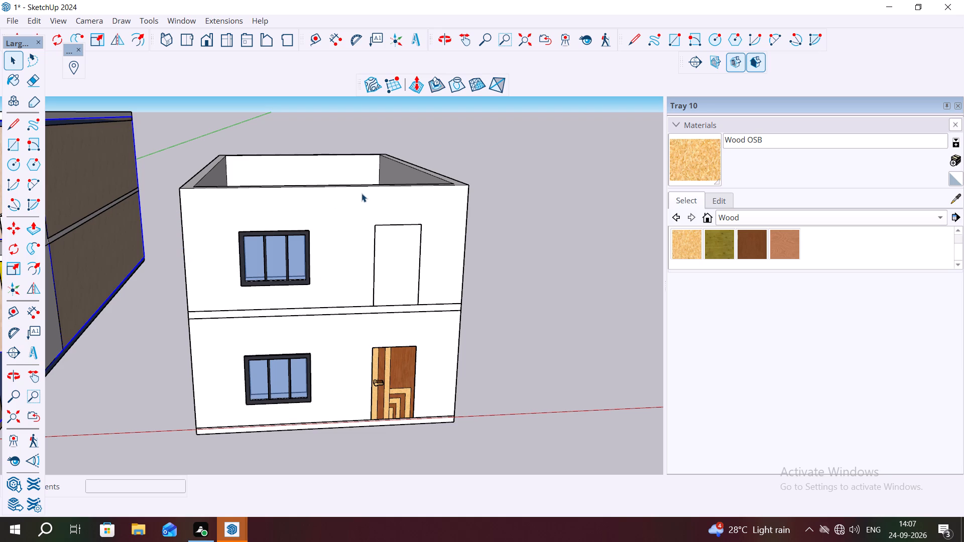
middle_click_drag(363, 192, 398, 302)
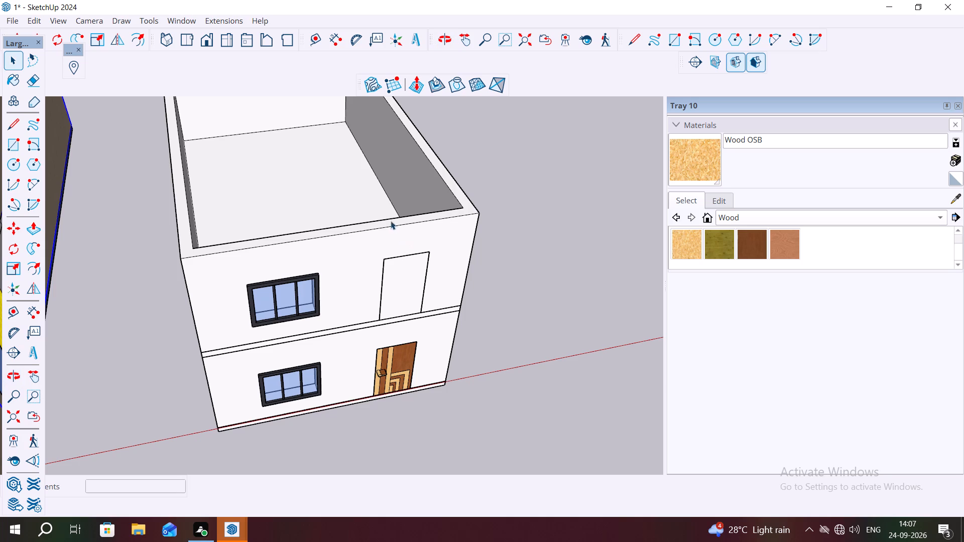
middle_click_drag(393, 220, 477, 386)
scroll(460, 364, "down", 3)
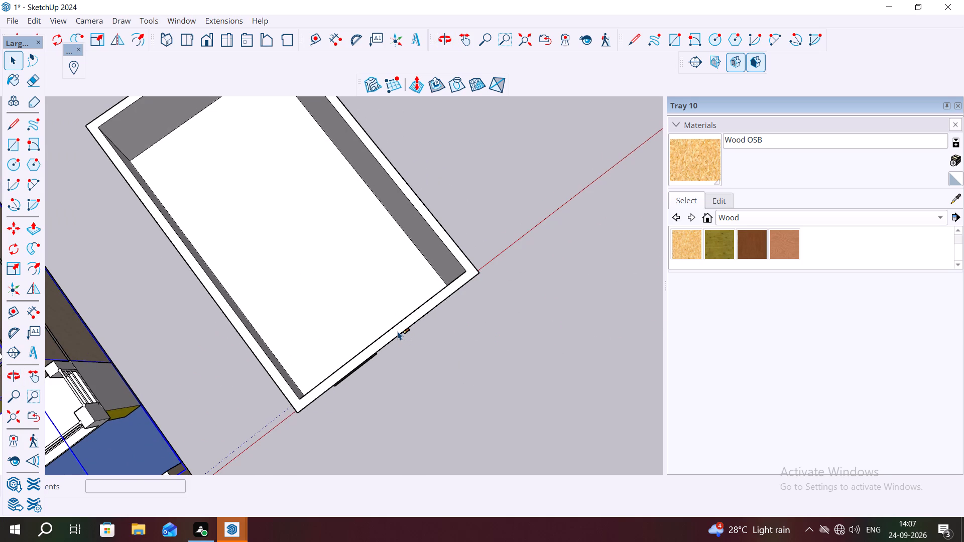
left_click(397, 331)
left_click(398, 331)
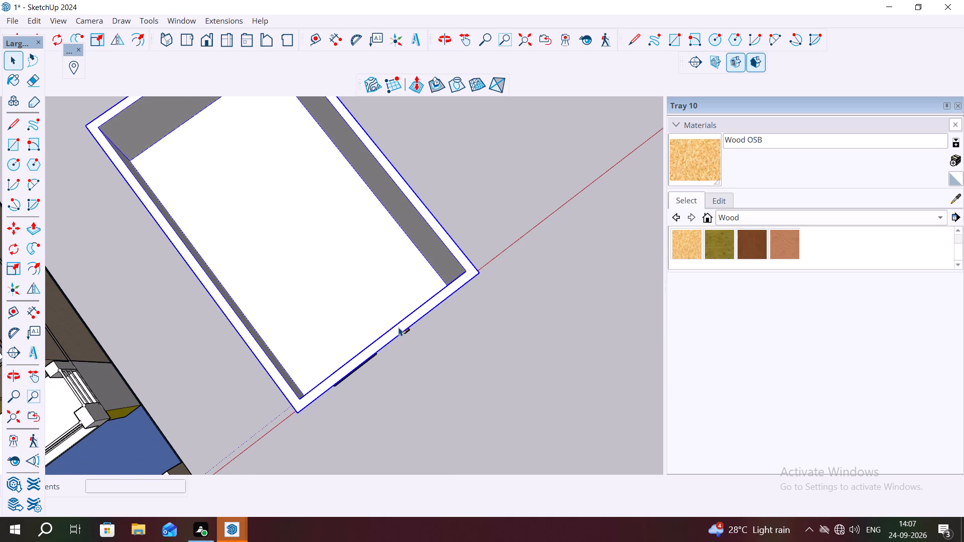
double_click(398, 327)
left_click(398, 327)
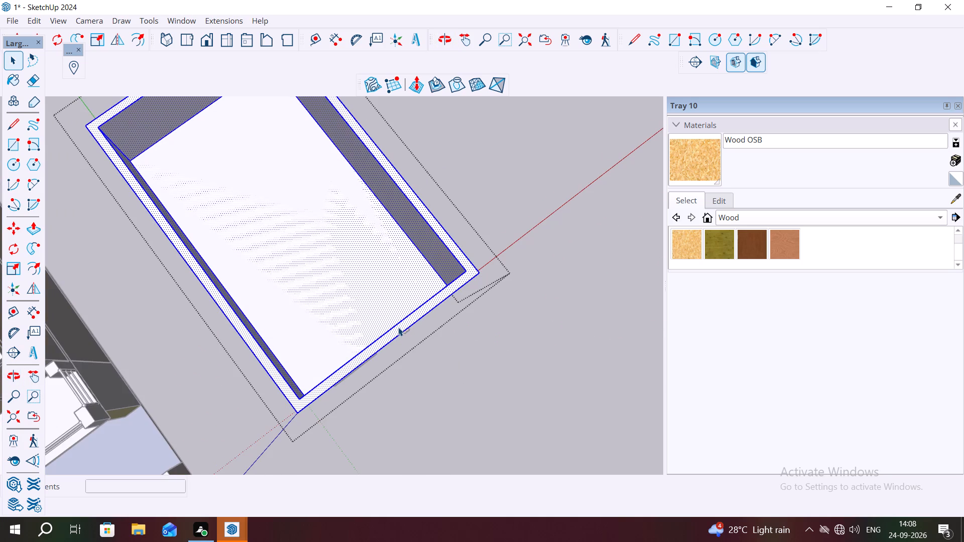
key("p")
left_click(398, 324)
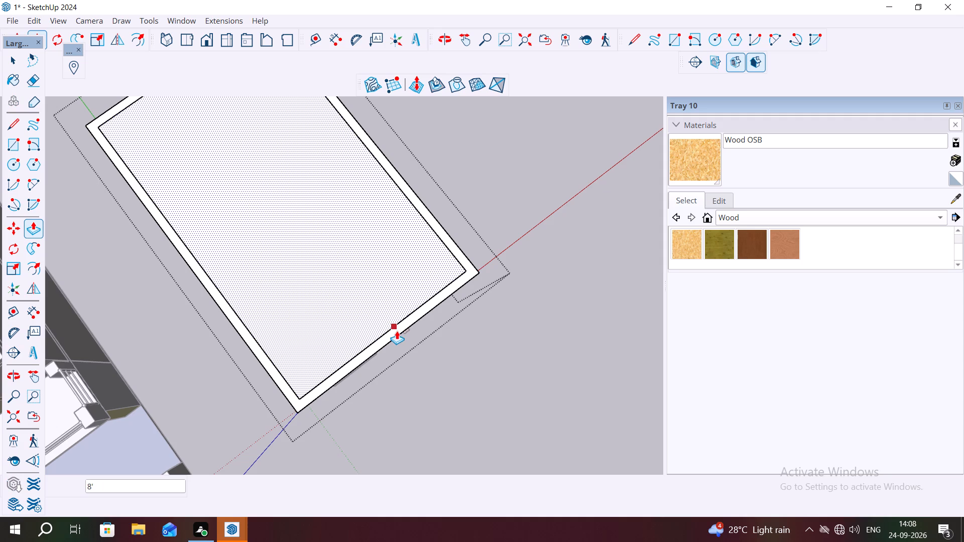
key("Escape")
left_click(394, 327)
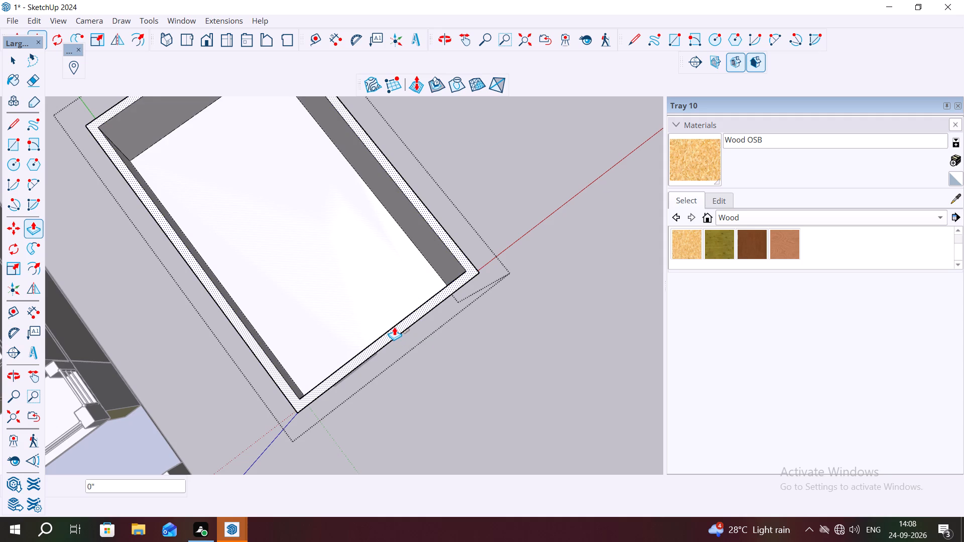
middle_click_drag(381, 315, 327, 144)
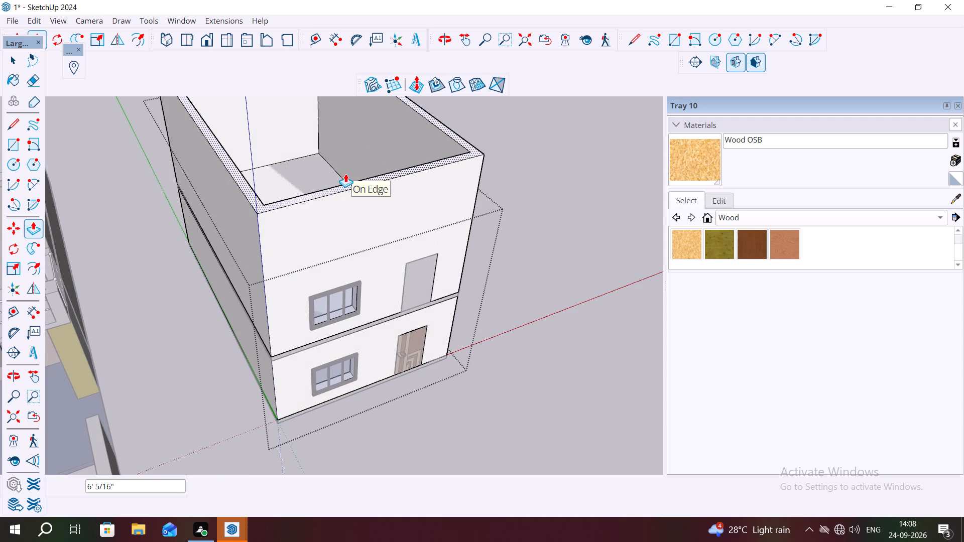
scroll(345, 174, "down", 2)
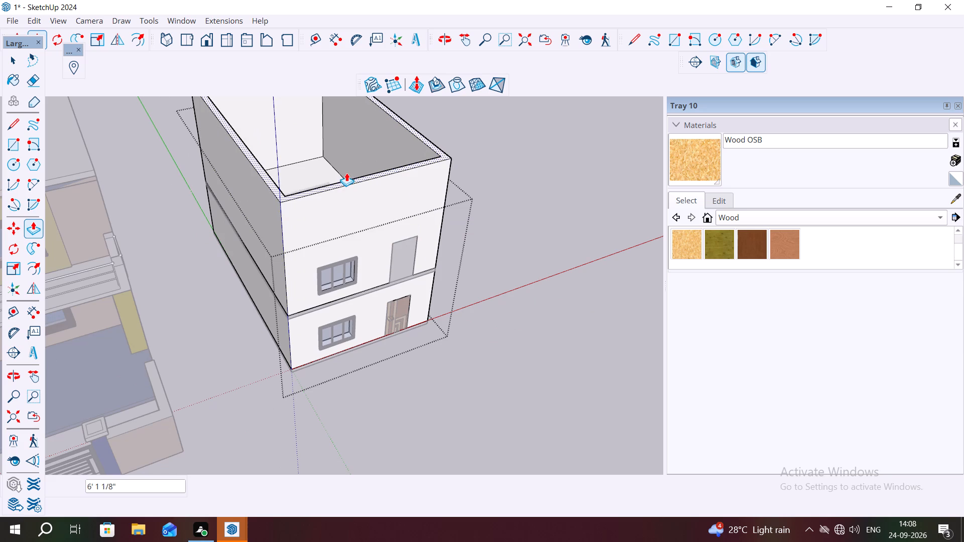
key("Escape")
Push/Pull the top face of the upper-storey walls up by about 3'.
middle_click_drag(424, 204, 352, 192)
scroll(383, 228, "up", 6)
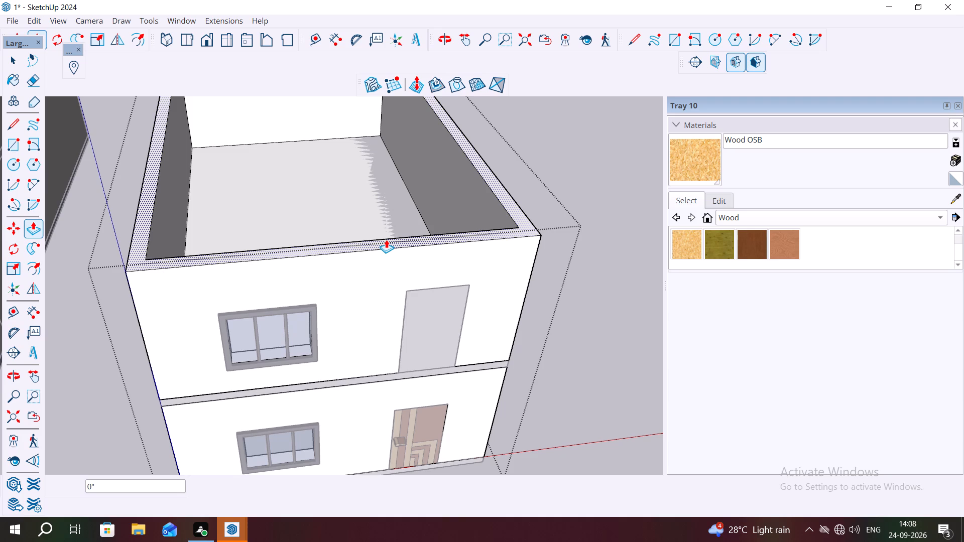
left_click(382, 237)
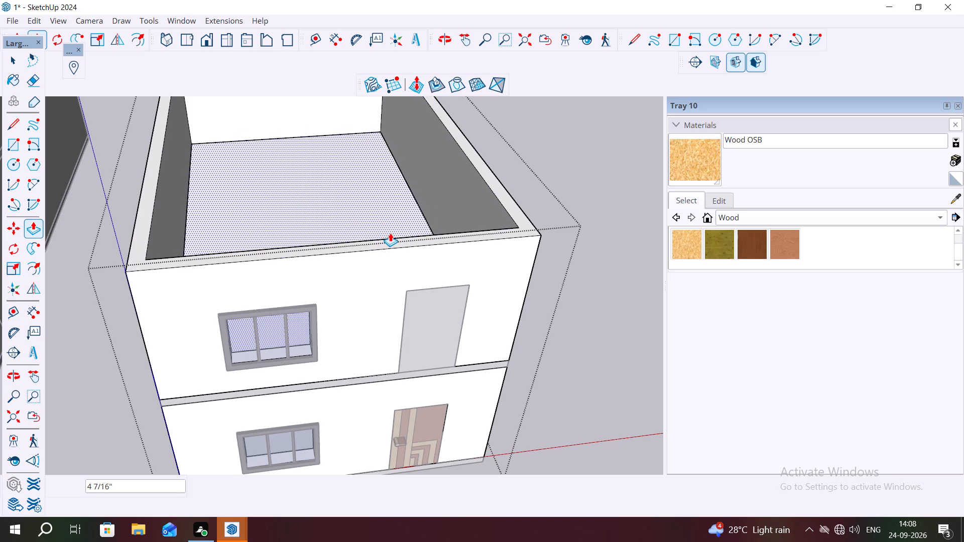
key("Escape")
left_click(394, 241)
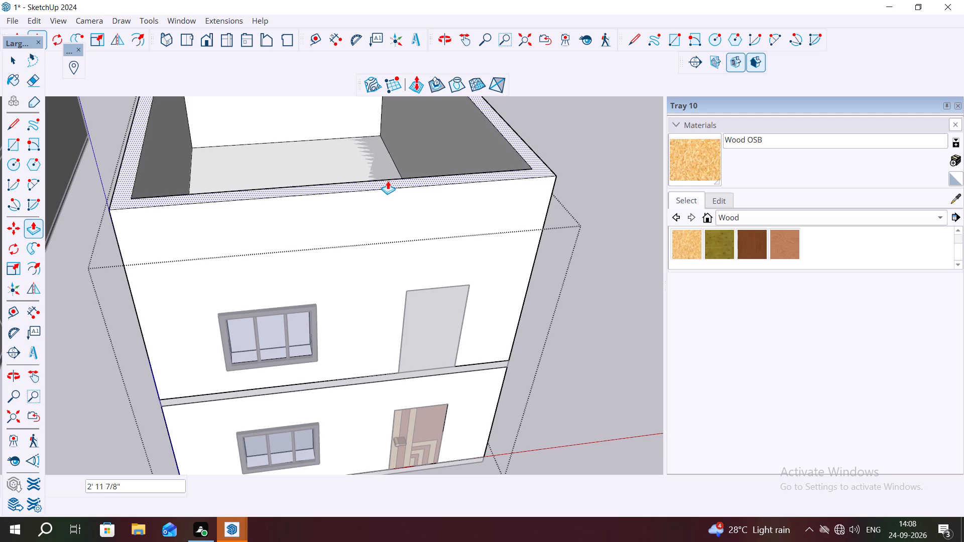
left_click(388, 181)
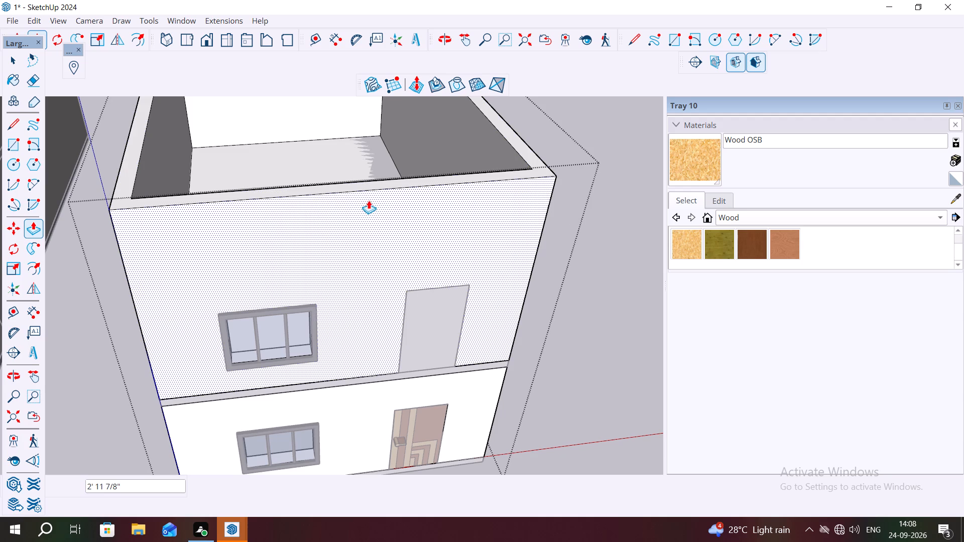
Draw a rectangle about 29' 6" by 18' 9" across the upper-storey wall tops, from the back outer corner to the diagonally opposite front corner.
middle_click_drag(397, 255, 400, 267)
scroll(397, 262, "down", 12)
middle_click_drag(586, 267, 586, 267)
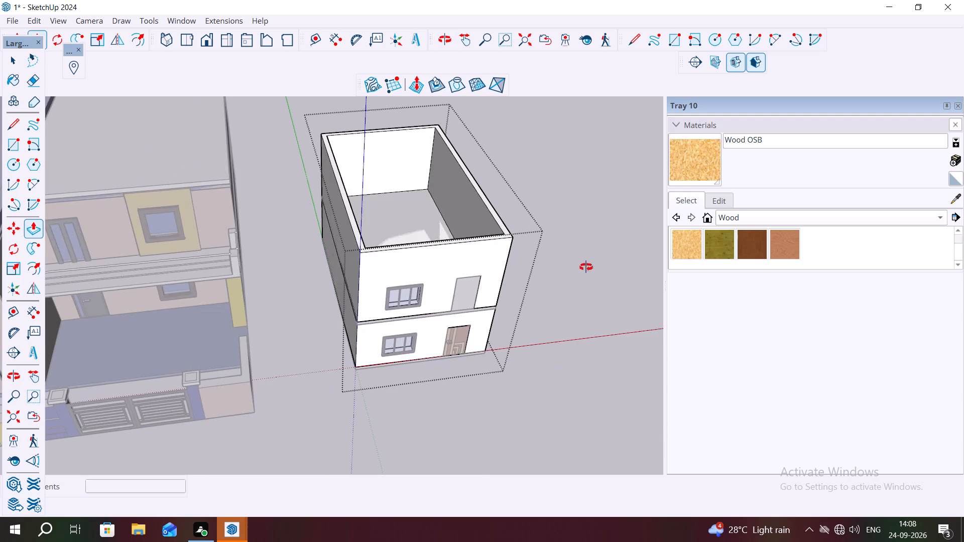
middle_click_drag(586, 267, 573, 274)
key("space")
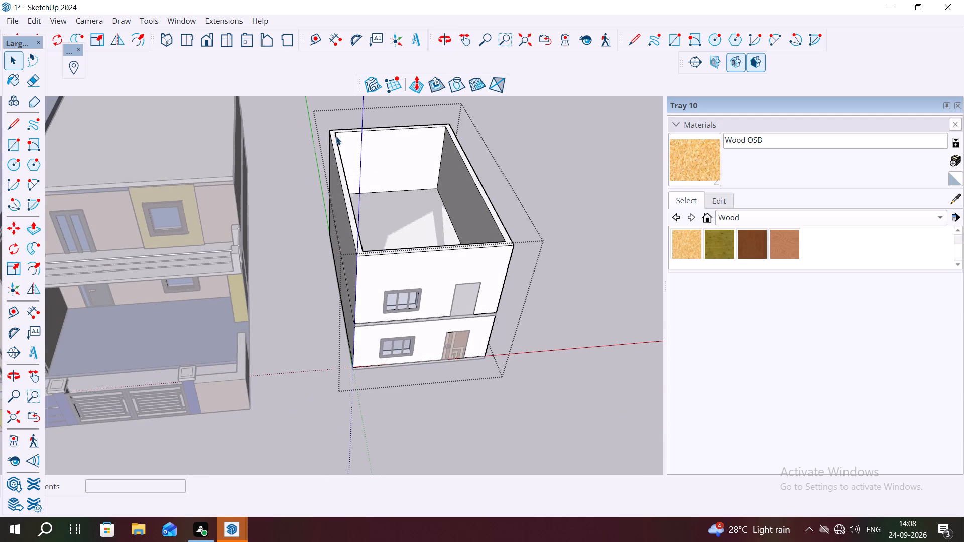
key("r")
left_click(330, 132)
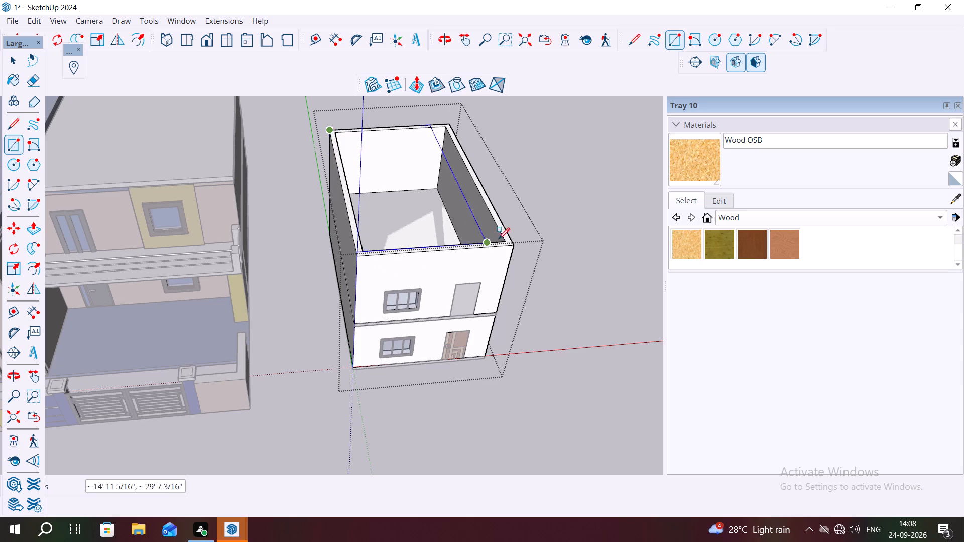
left_click(518, 244)
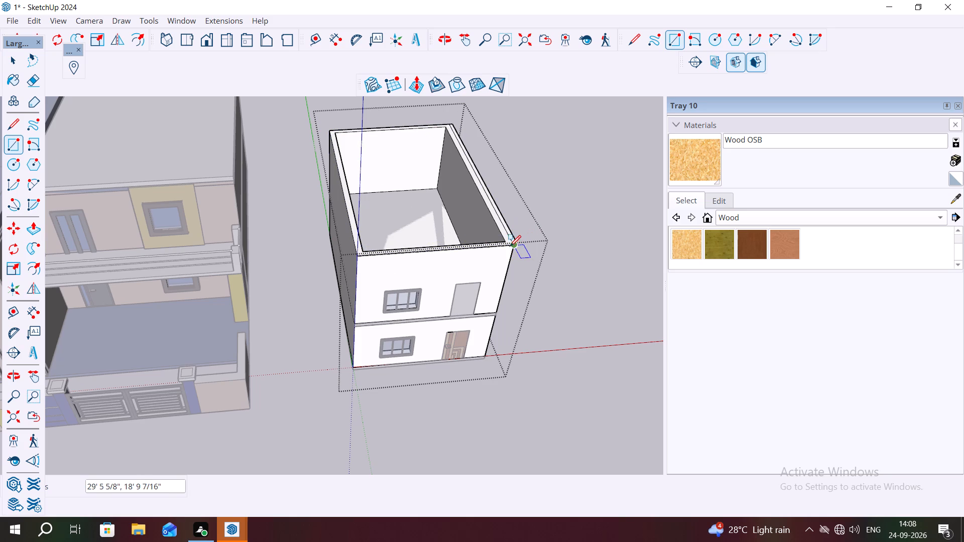
Undo the rectangle drawn across the upper-storey wall tops.
key("Escape")
key("ctrl+z")
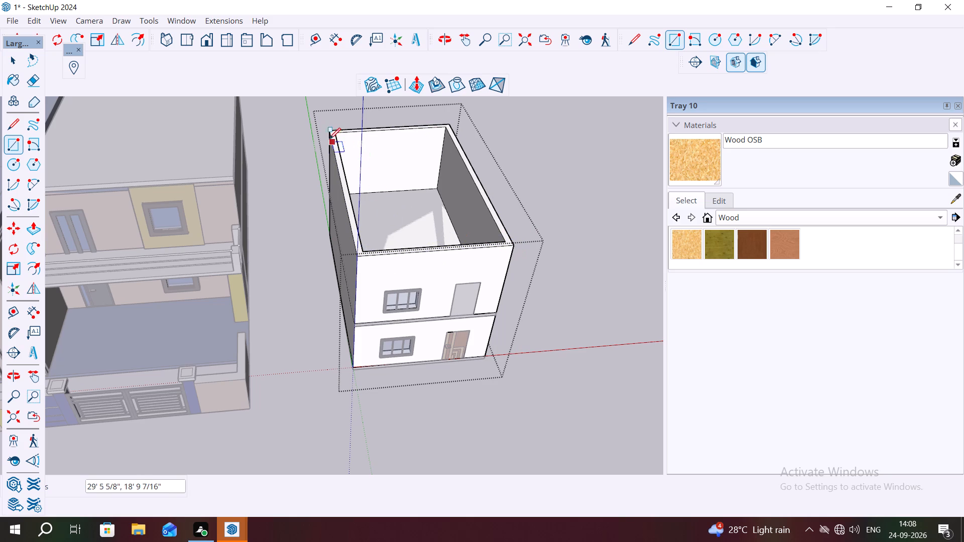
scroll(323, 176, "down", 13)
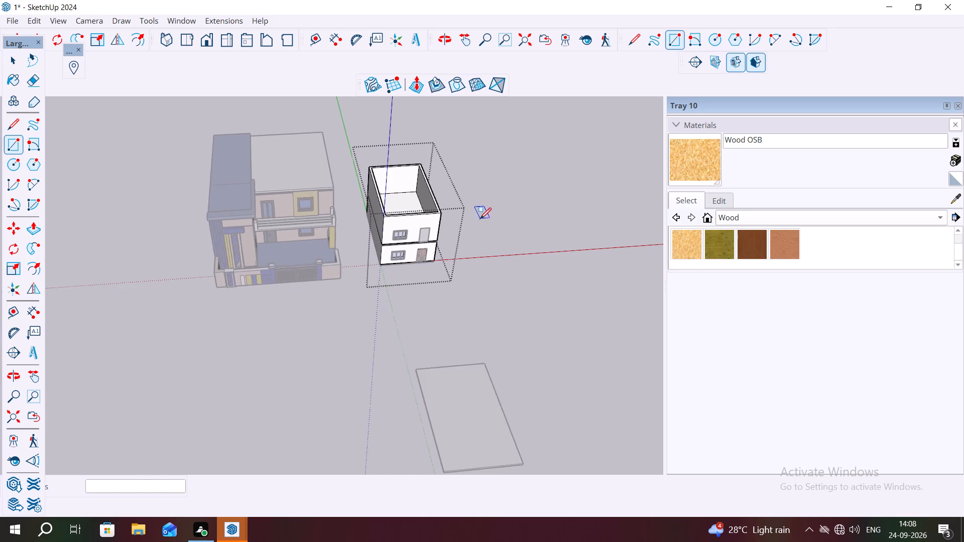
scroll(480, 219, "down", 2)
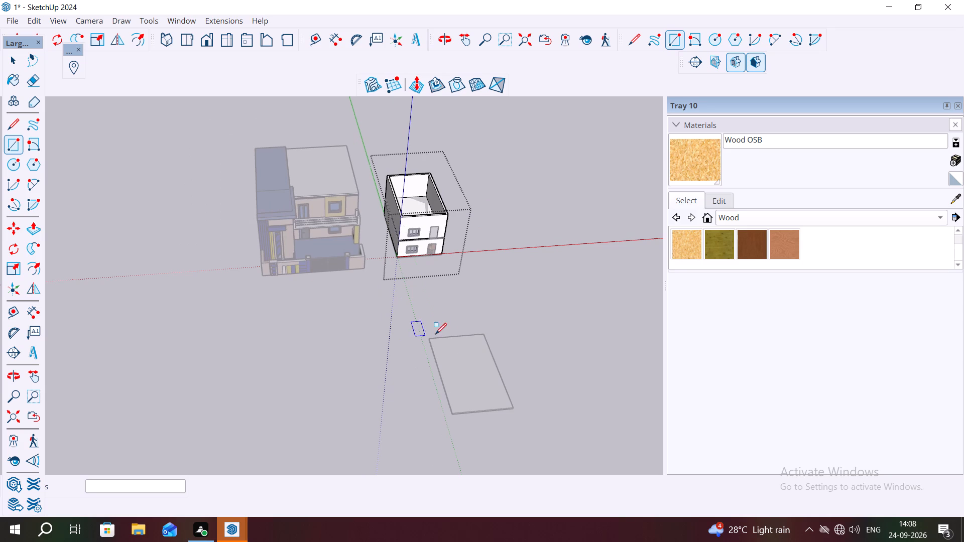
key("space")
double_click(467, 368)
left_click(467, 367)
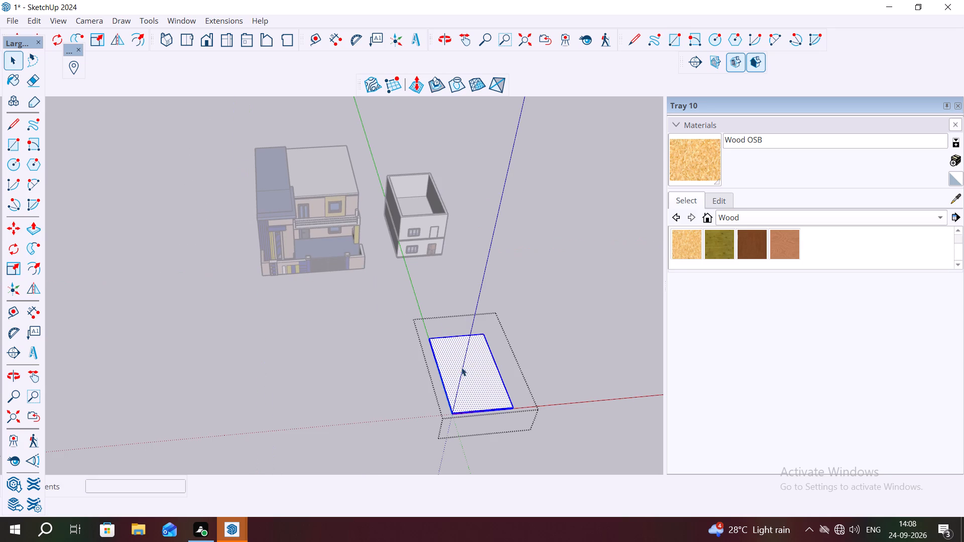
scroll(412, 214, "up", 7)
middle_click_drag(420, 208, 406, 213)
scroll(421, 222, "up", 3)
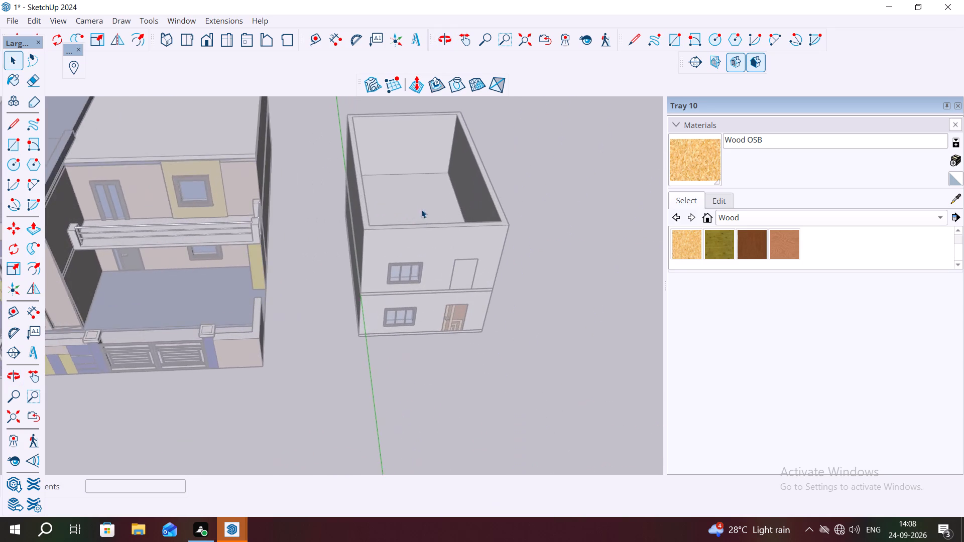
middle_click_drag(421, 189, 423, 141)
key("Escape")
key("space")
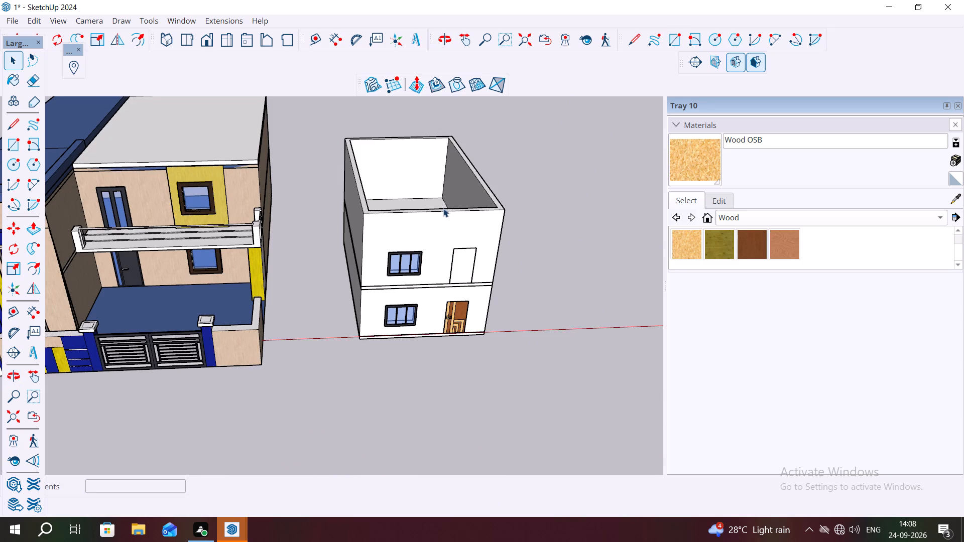
Push/Pull the top face of the upper-storey walls down by about 2'.
left_click(444, 207)
key("p")
middle_click_drag(440, 197, 447, 250)
scroll(420, 216, "up", 6)
key("space")
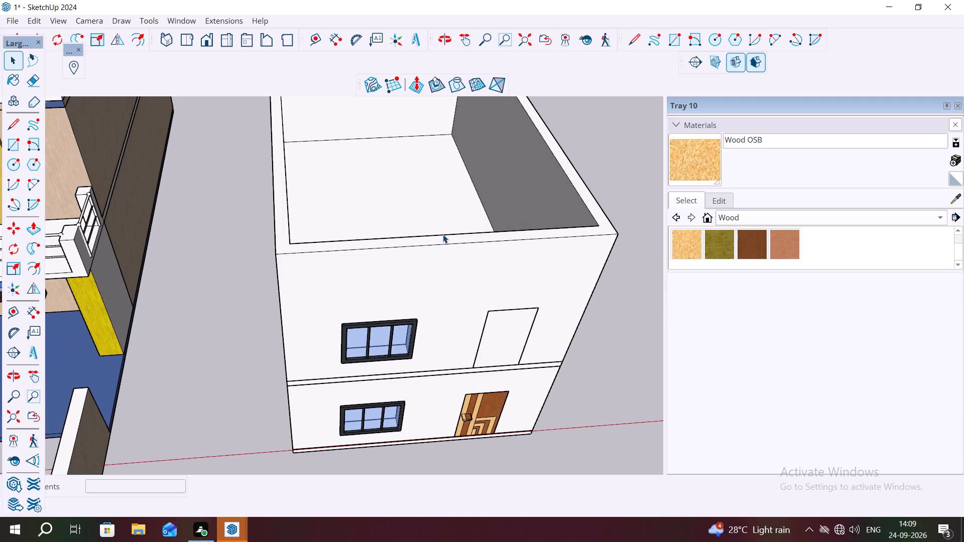
left_click(447, 237)
double_click(447, 237)
left_click(447, 237)
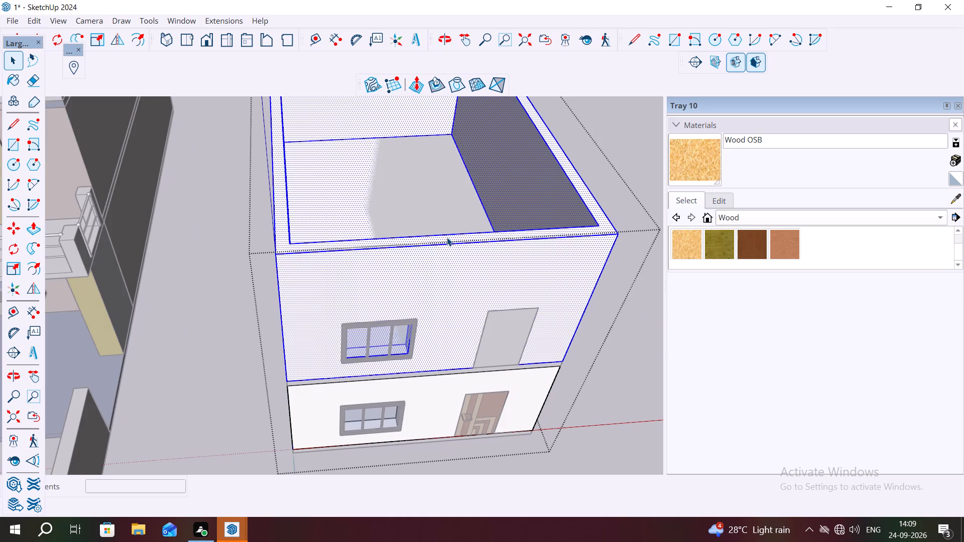
double_click(447, 237)
key("p")
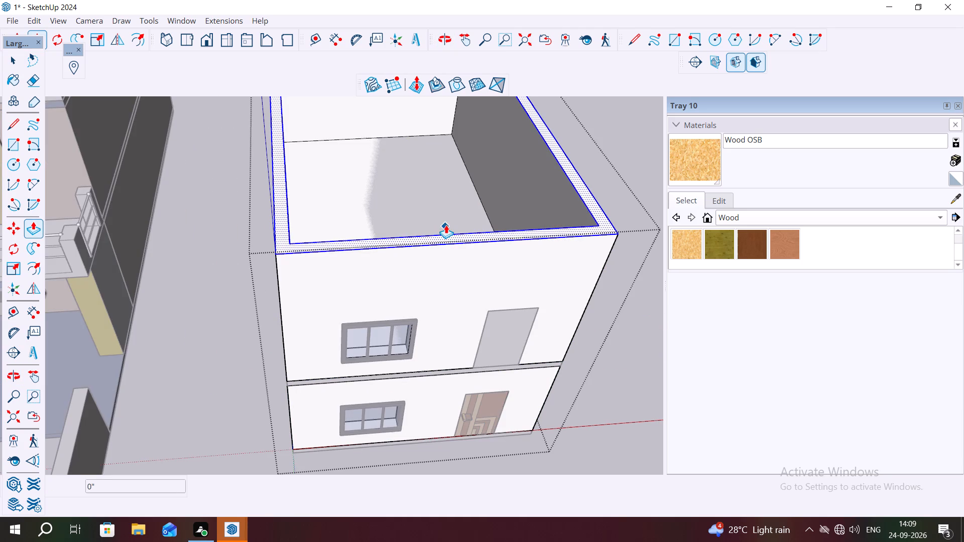
left_click(448, 225)
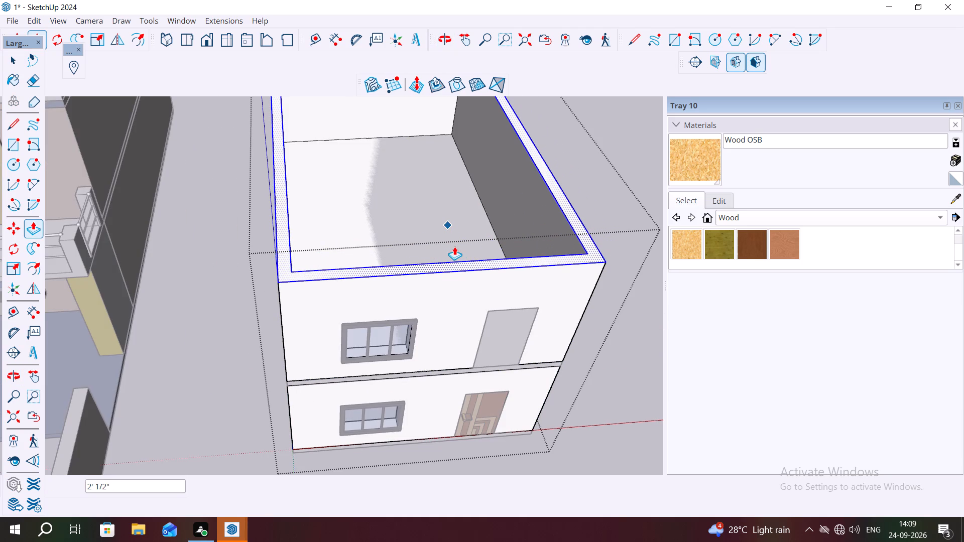
left_click(454, 246)
key("Escape")
key("space")
Copy the slab lying in front of the building about 82' 6" onto the upper-storey wall tops, placing its lower front corner on the walls' outer front corner.
scroll(388, 239, "down", 10)
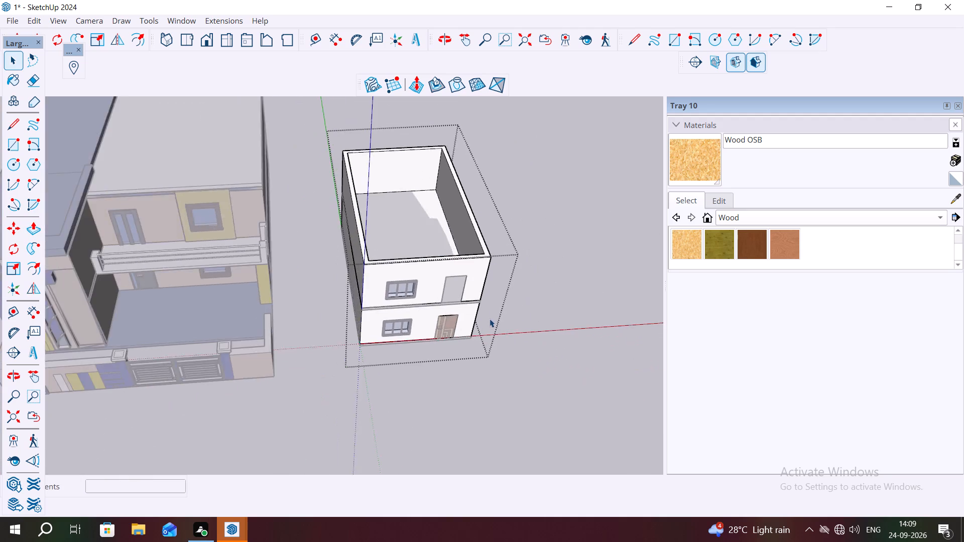
middle_click_drag(488, 323, 444, 167)
scroll(304, 281, "down", 3)
key("space")
left_click(436, 409)
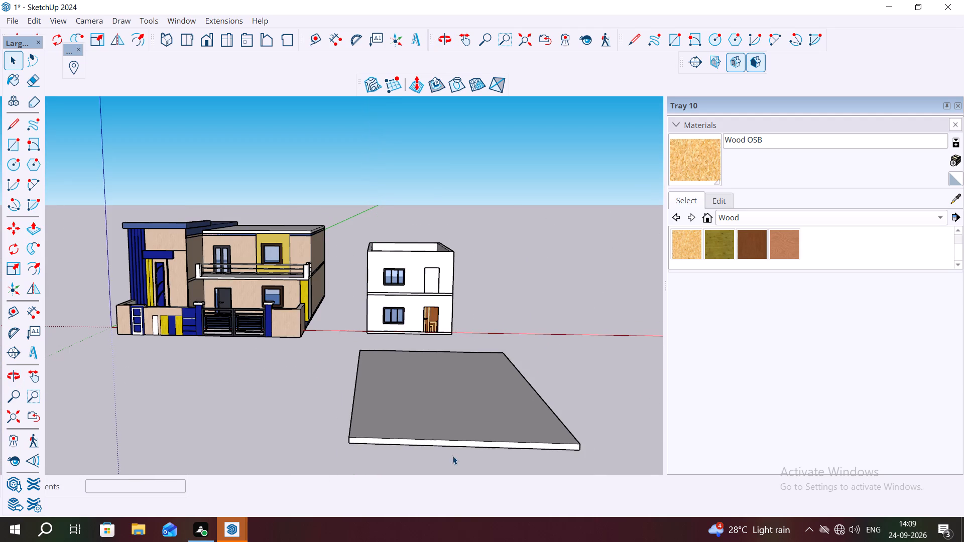
triple_click(426, 438)
left_click(432, 438)
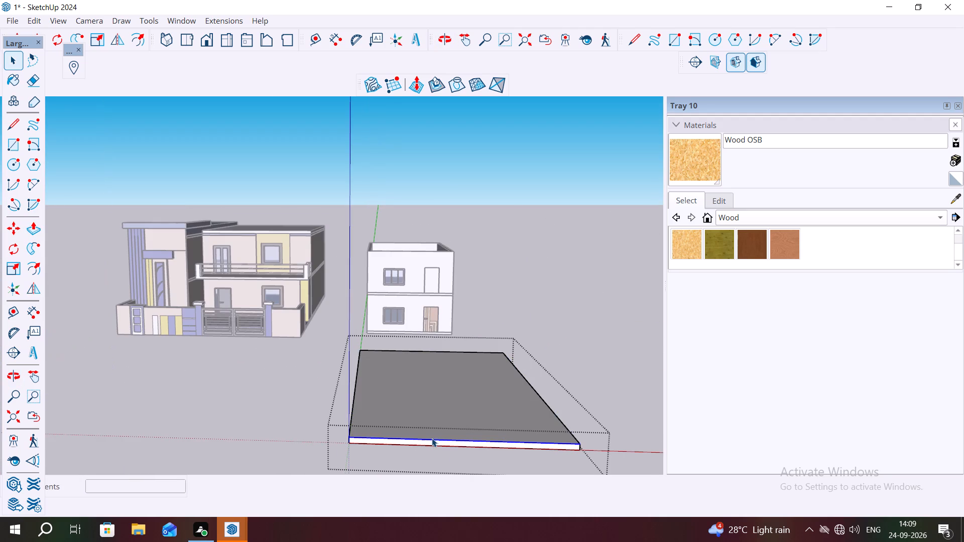
double_click(432, 438)
key("m")
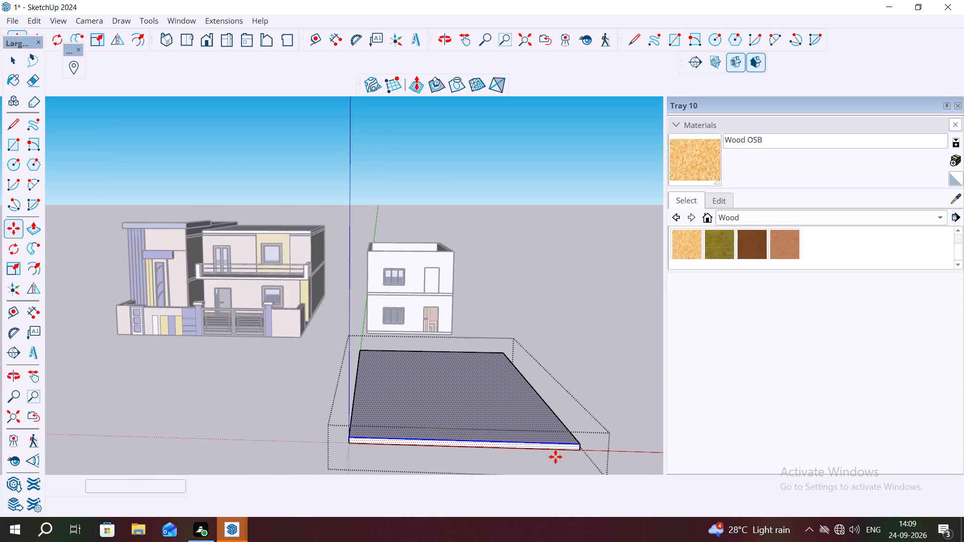
left_click(580, 448, "ctrl")
scroll(479, 236, "up", 3)
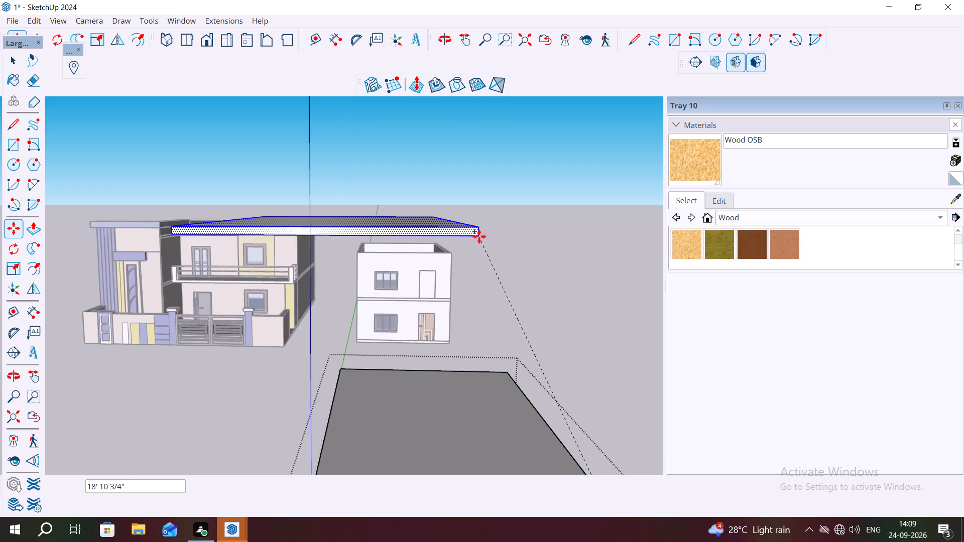
scroll(479, 236, "up", 18)
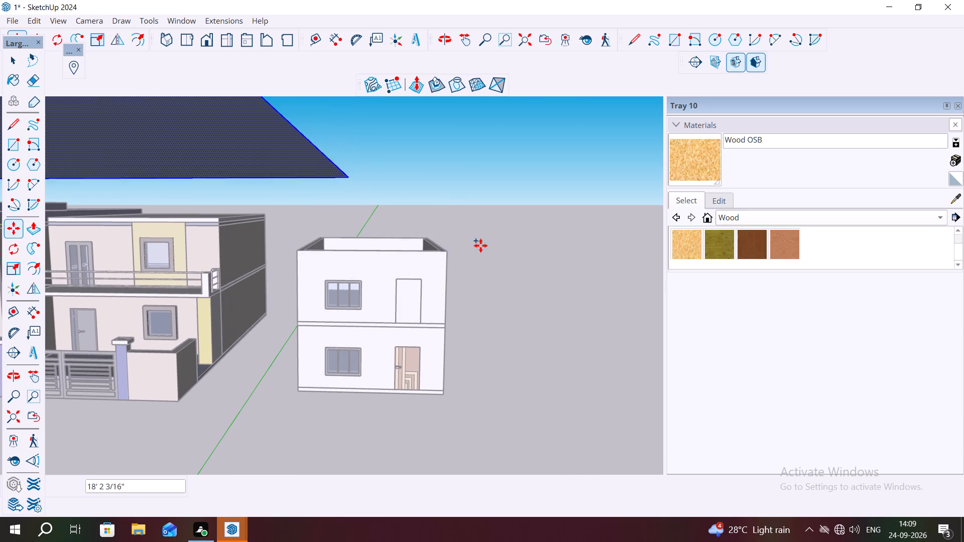
scroll(447, 250, "up", 2)
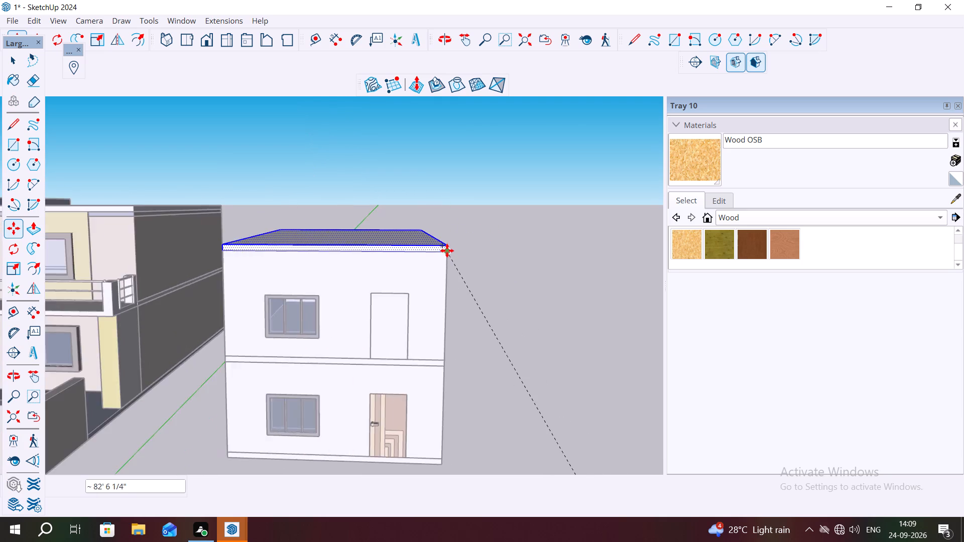
scroll(447, 250, "up", 9)
left_click(449, 254)
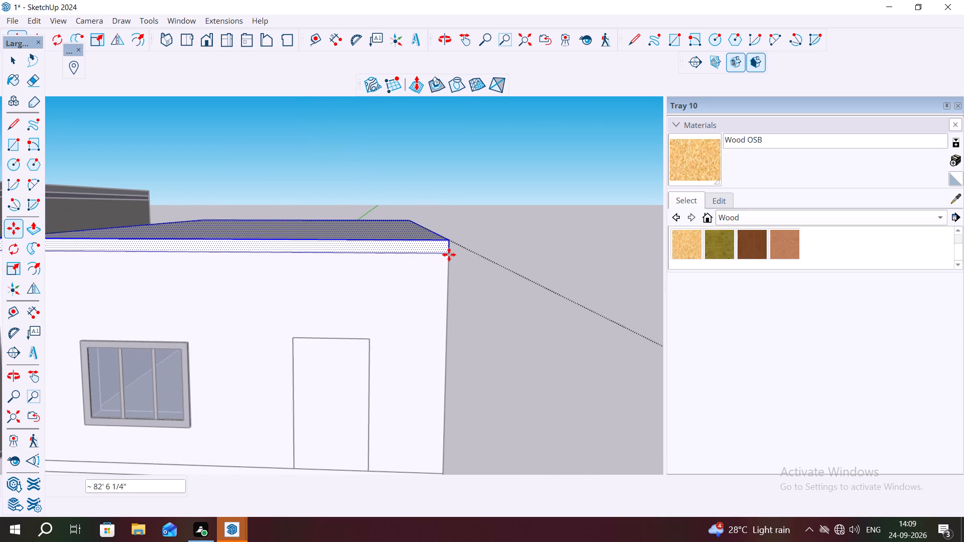
key("Escape")
key("space")
left_click(470, 268)
scroll(418, 289, "down", 4)
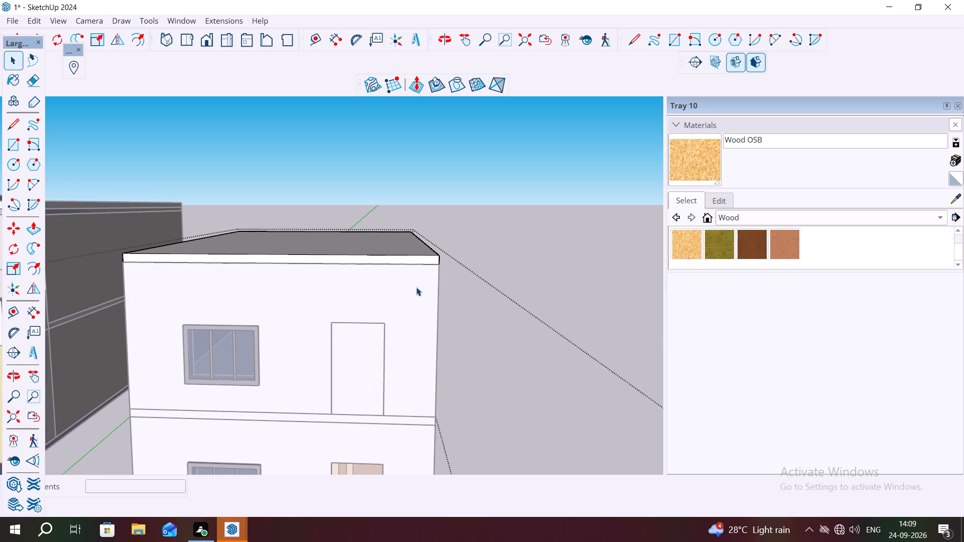
scroll(496, 290, "down", 2)
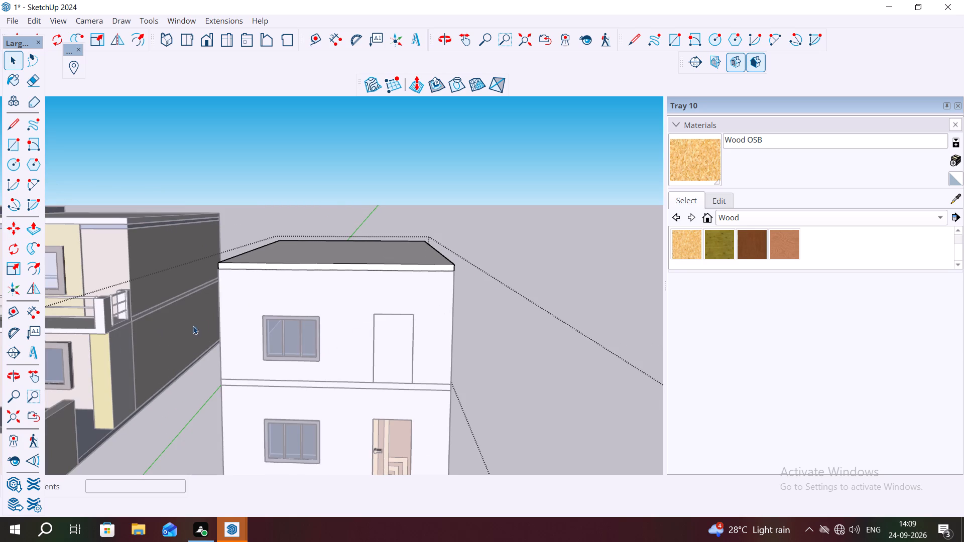
left_click(522, 315)
left_click(510, 321)
key("Escape")
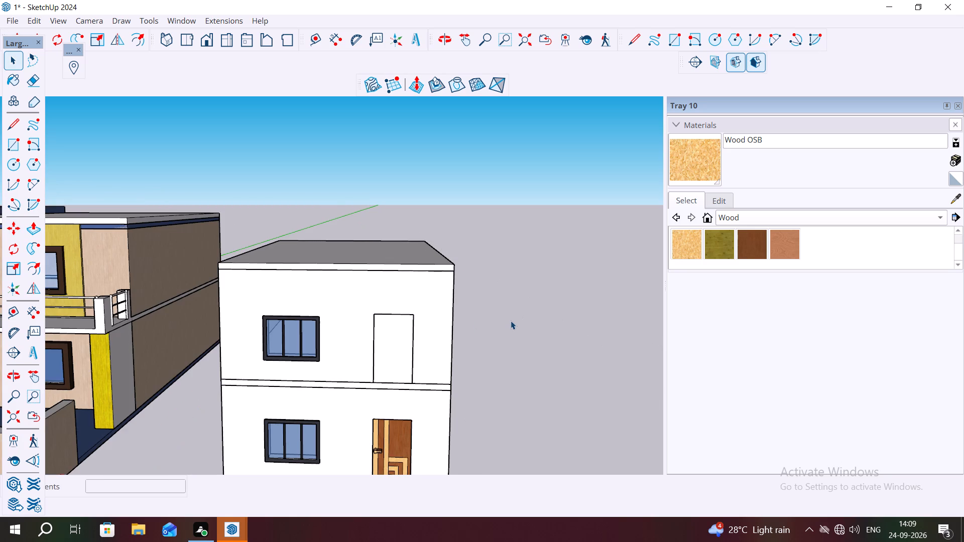
Draw a vertical strip outline with the Line tool on the front wall's door side, about 2' 4" wide and 22' 10" tall, rising above the roof.
scroll(401, 296, "down", 1)
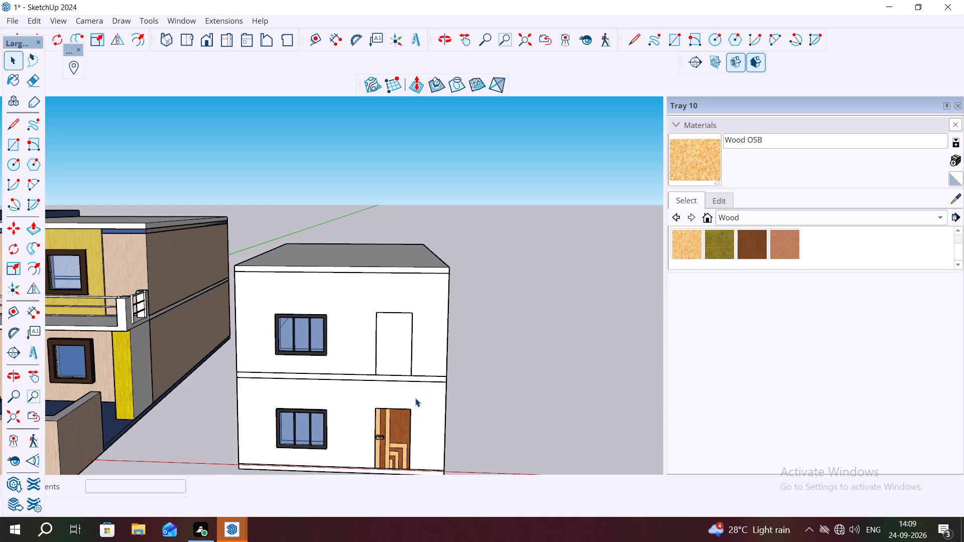
key("l")
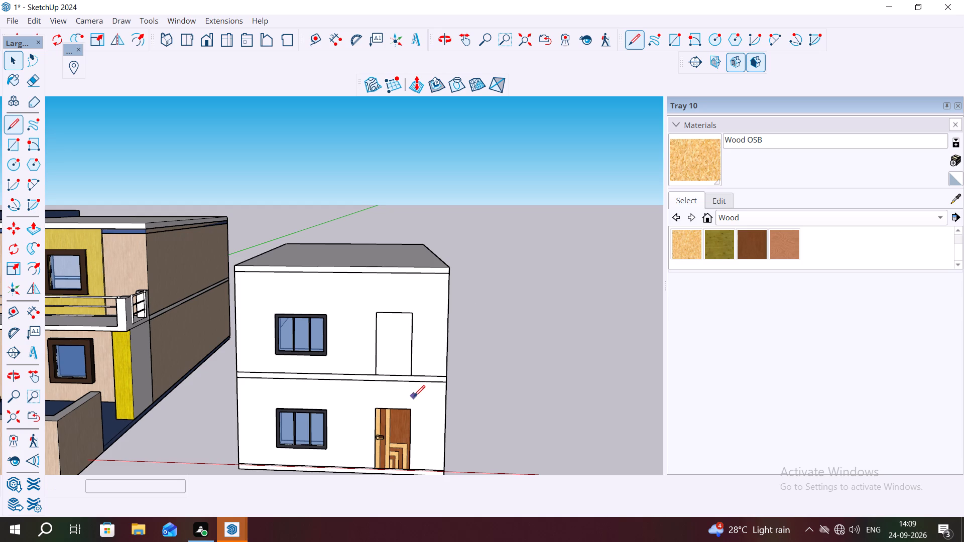
left_click(444, 427)
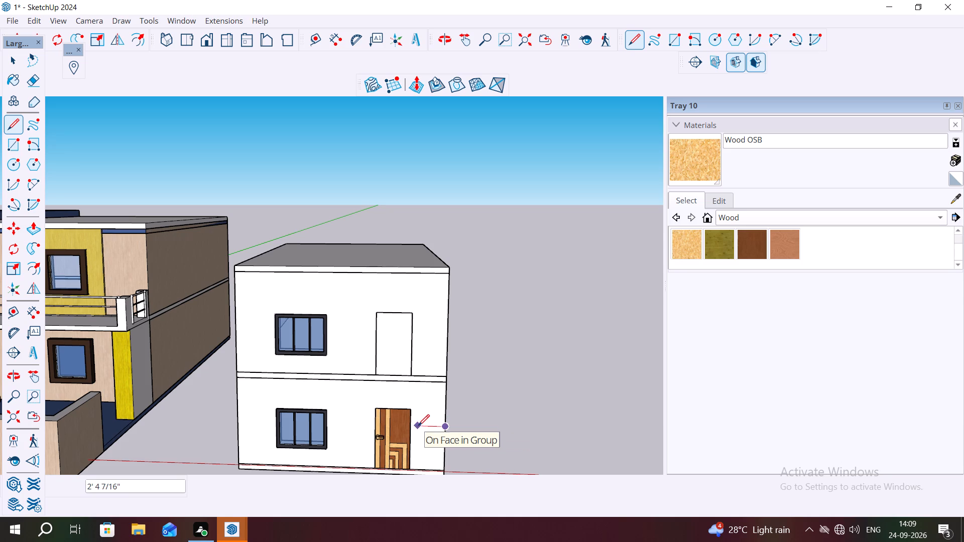
left_click(418, 426)
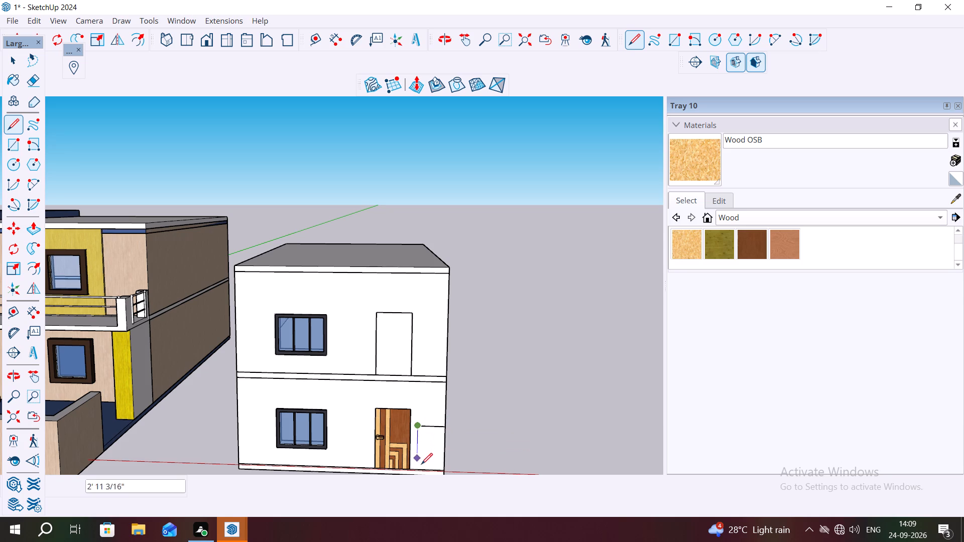
left_click(417, 468)
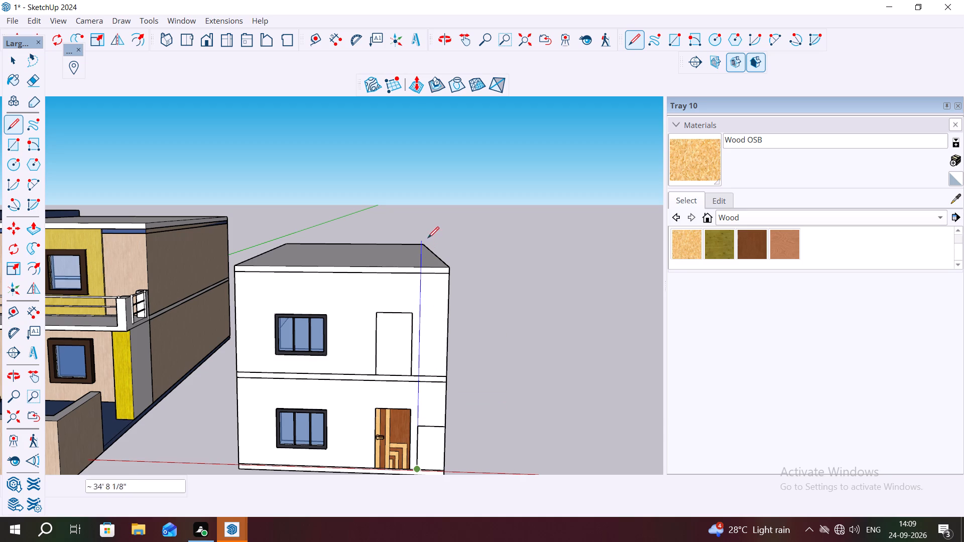
left_click(422, 208)
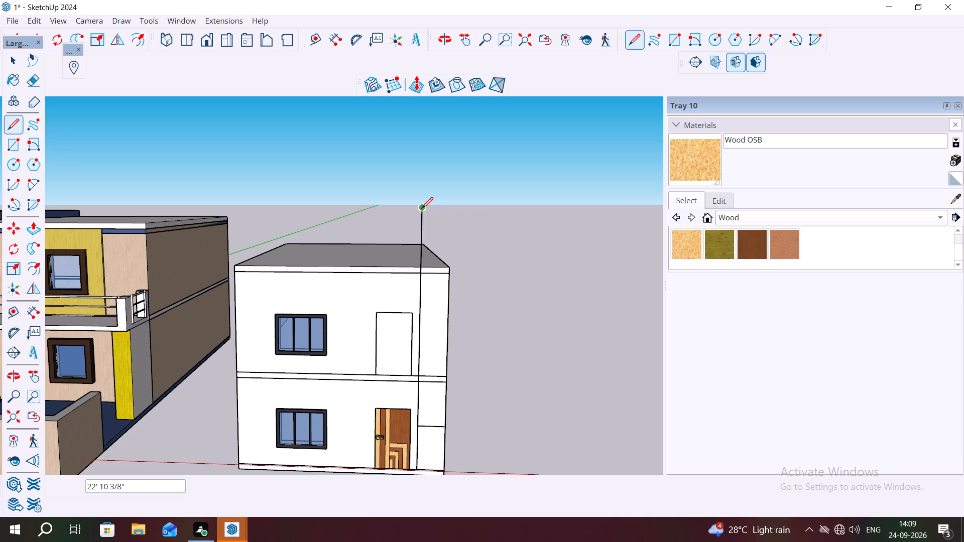
left_click(450, 209)
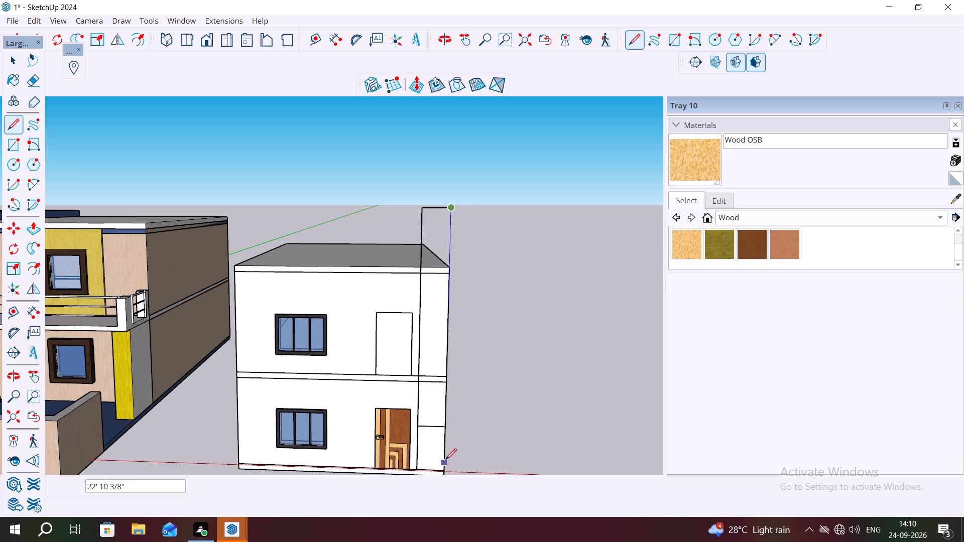
left_click(446, 425)
key("Escape")
key("space")
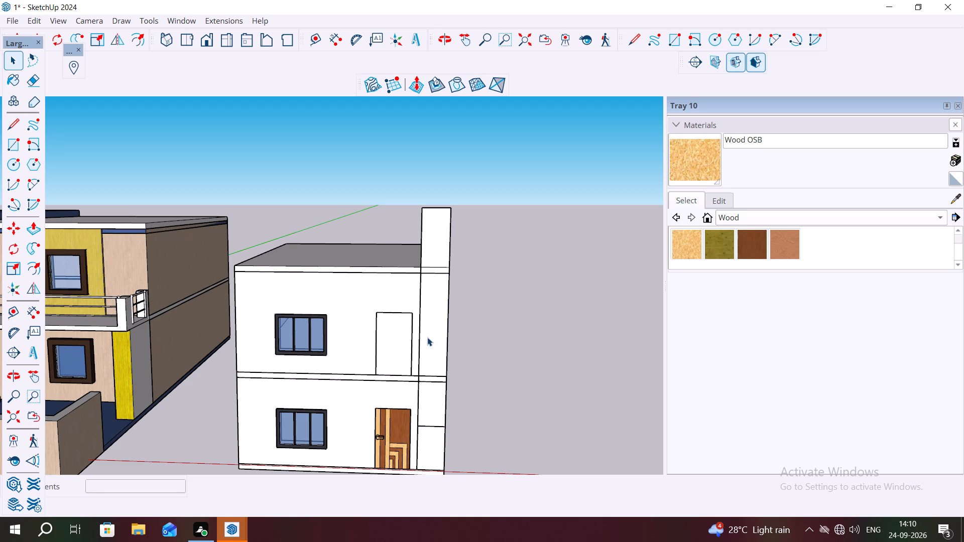
Draw a rectangle about 18' 2" by 2' 4" over the strip, from its top corner to the short horizontal line beside the lower door.
key("r")
left_click(424, 207)
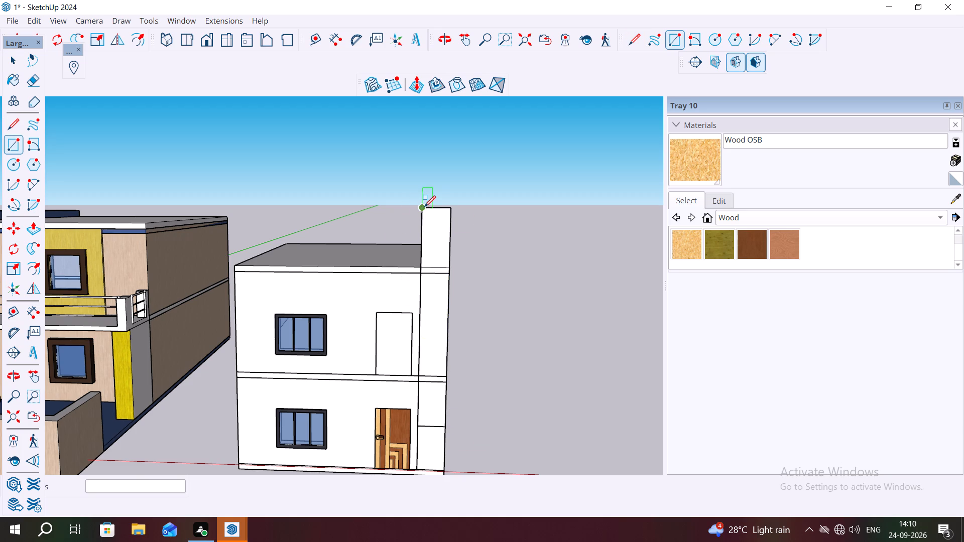
left_click(442, 422)
key("space")
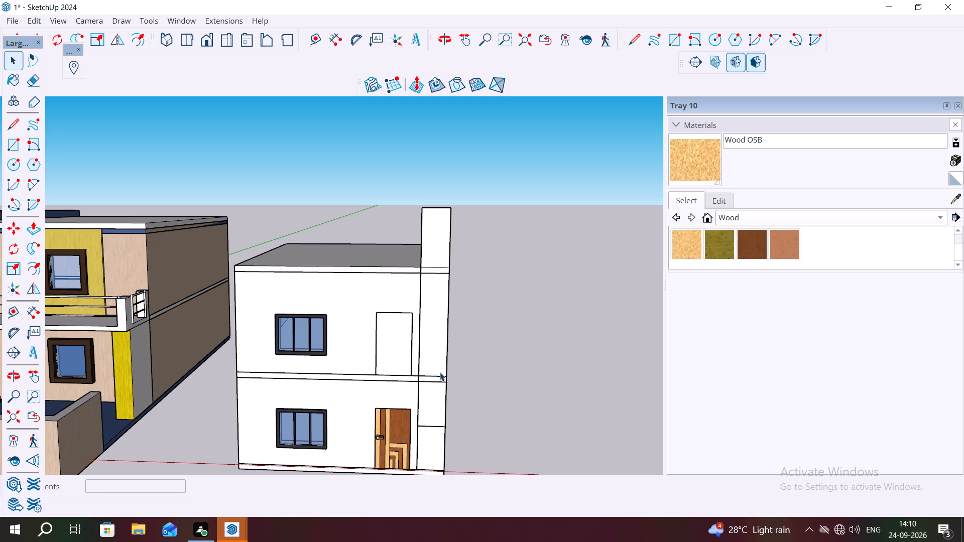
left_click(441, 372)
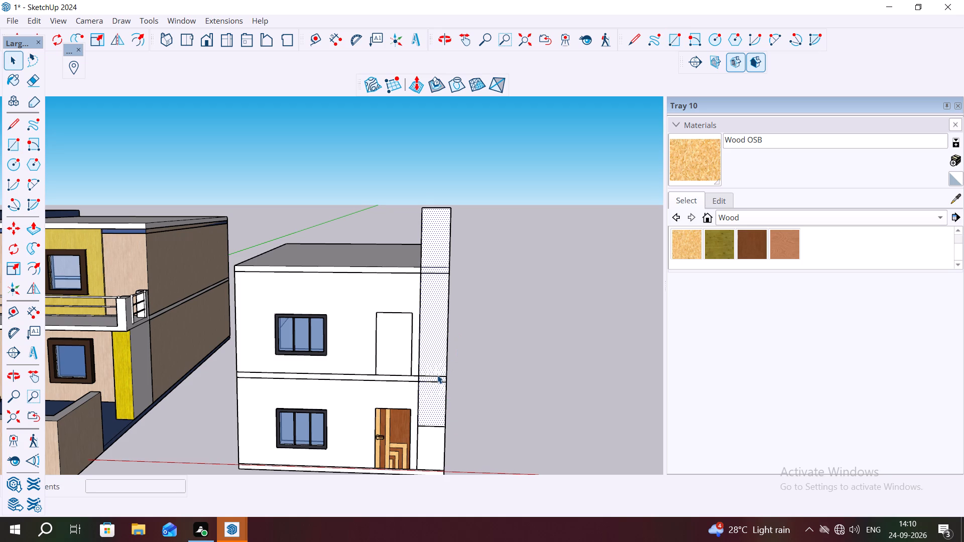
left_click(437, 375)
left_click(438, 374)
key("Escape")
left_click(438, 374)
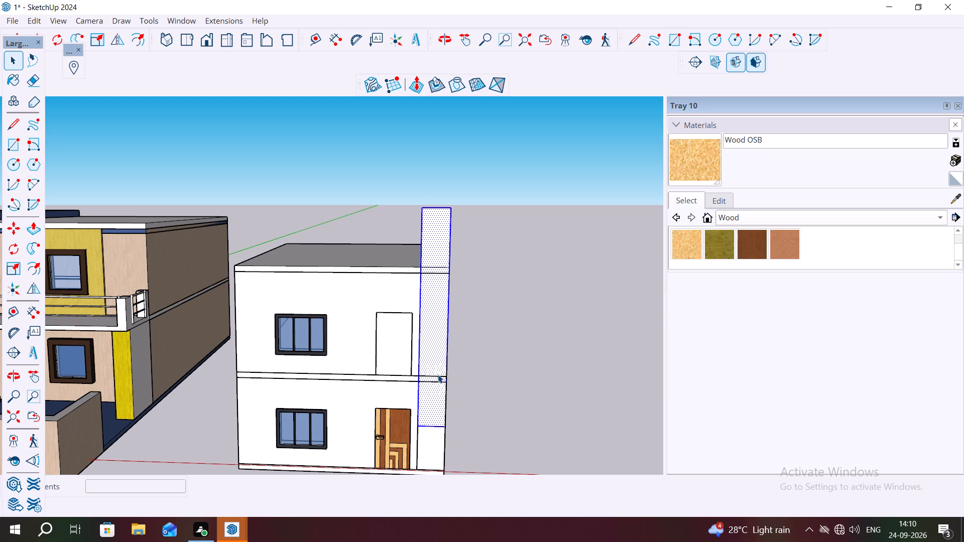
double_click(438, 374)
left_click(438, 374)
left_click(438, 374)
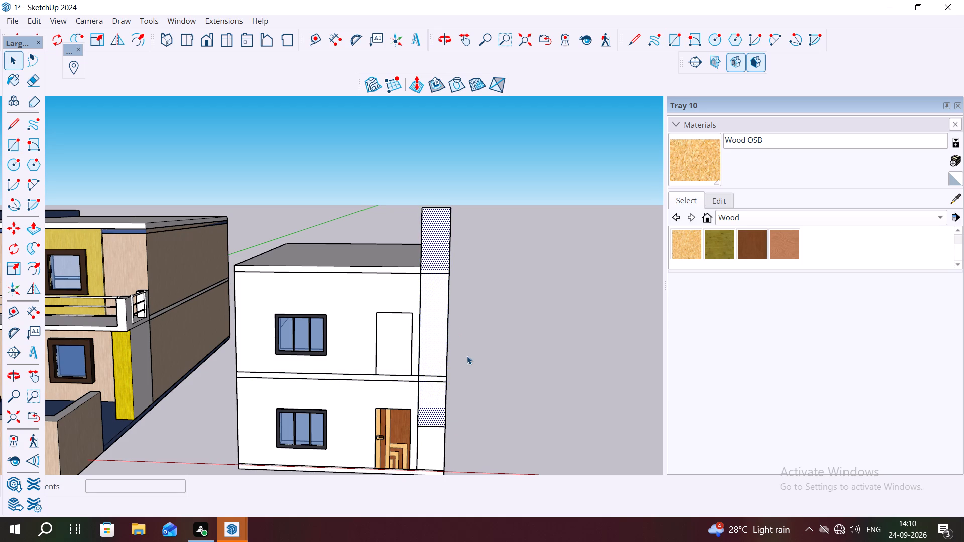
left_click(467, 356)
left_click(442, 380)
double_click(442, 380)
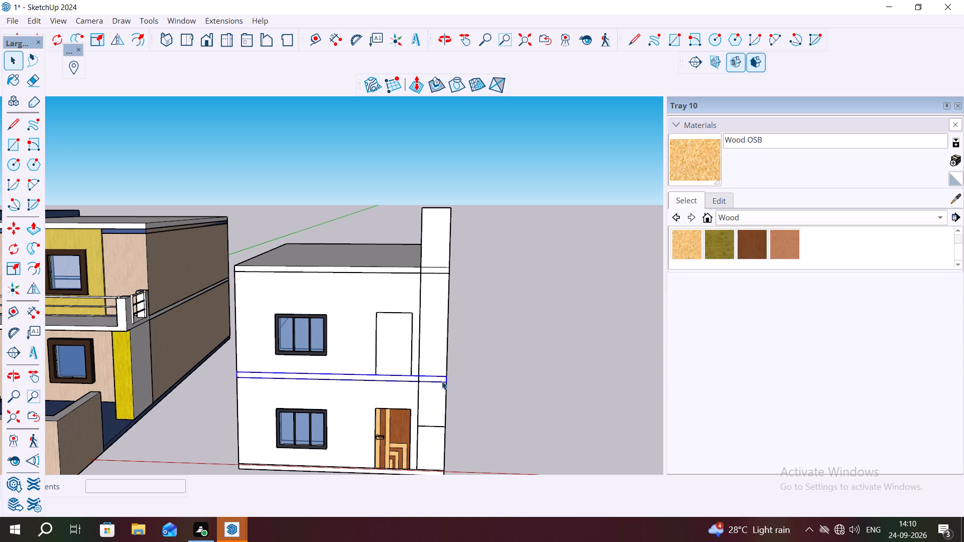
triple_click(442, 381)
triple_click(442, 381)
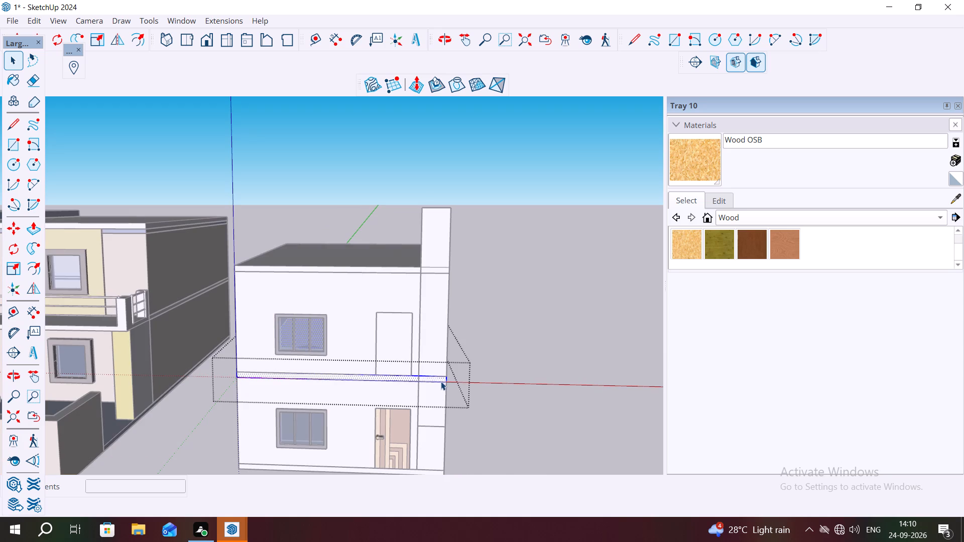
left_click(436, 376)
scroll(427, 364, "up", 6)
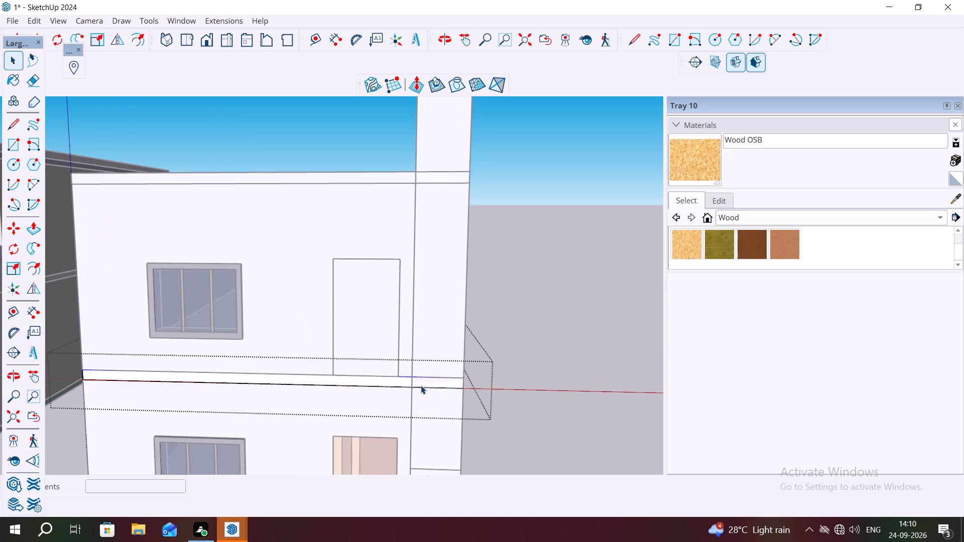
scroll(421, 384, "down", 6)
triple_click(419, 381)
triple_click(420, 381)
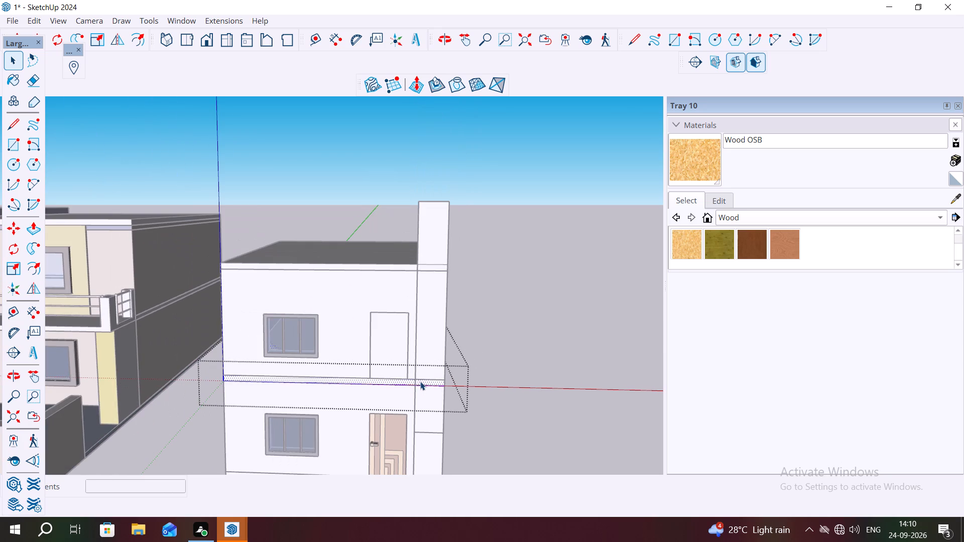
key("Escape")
Draw a rectangle about 18' 10" by 2' 4" over the strip, from its top inner corner to the short horizontal line beside the lower door.
key("r")
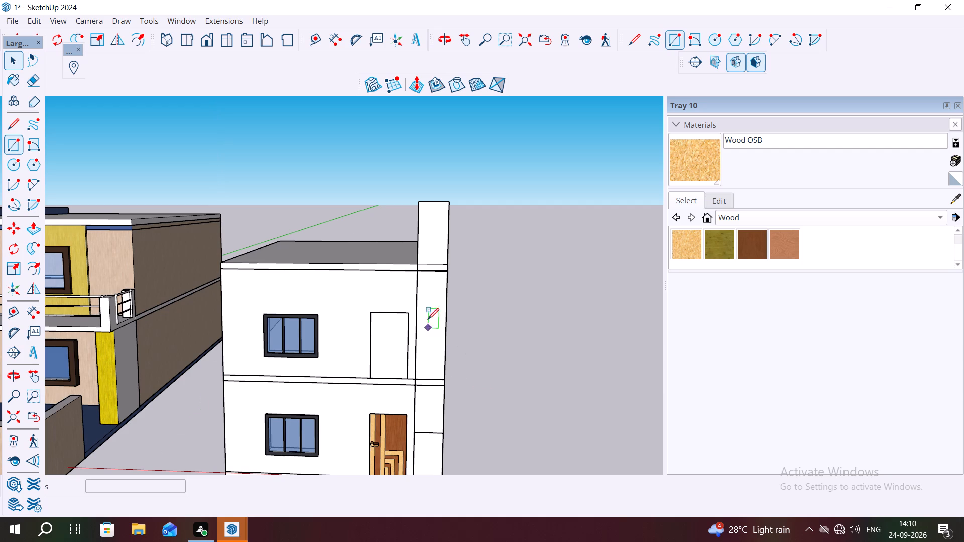
left_click(419, 204)
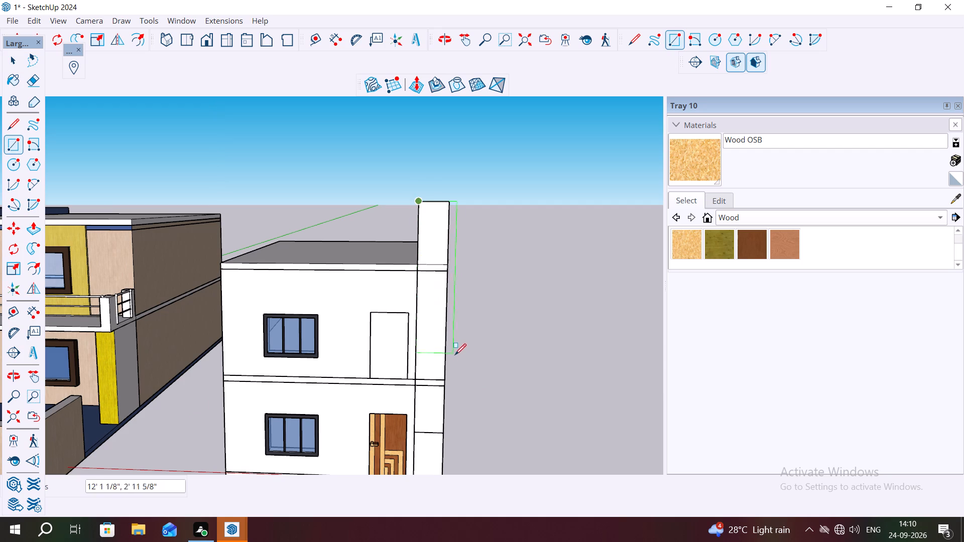
left_click(444, 436)
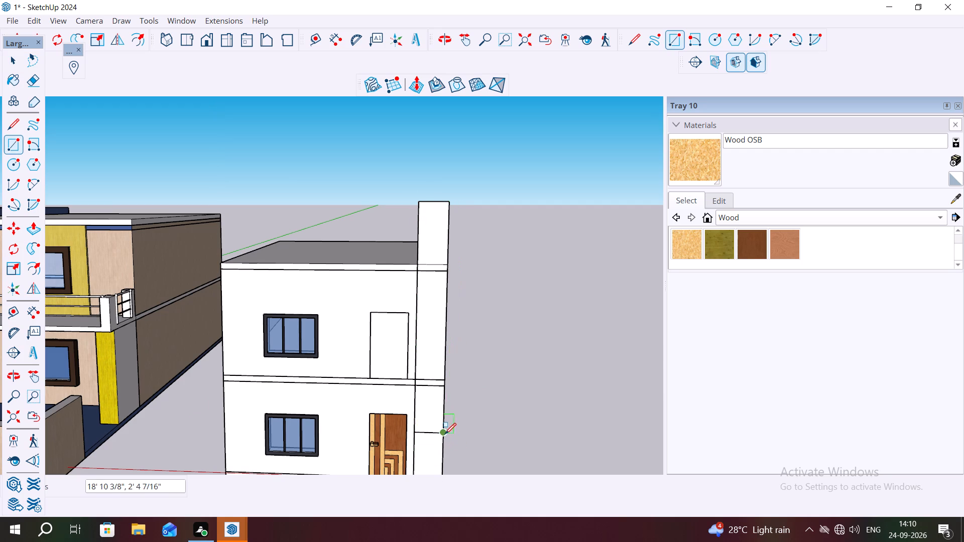
key("space")
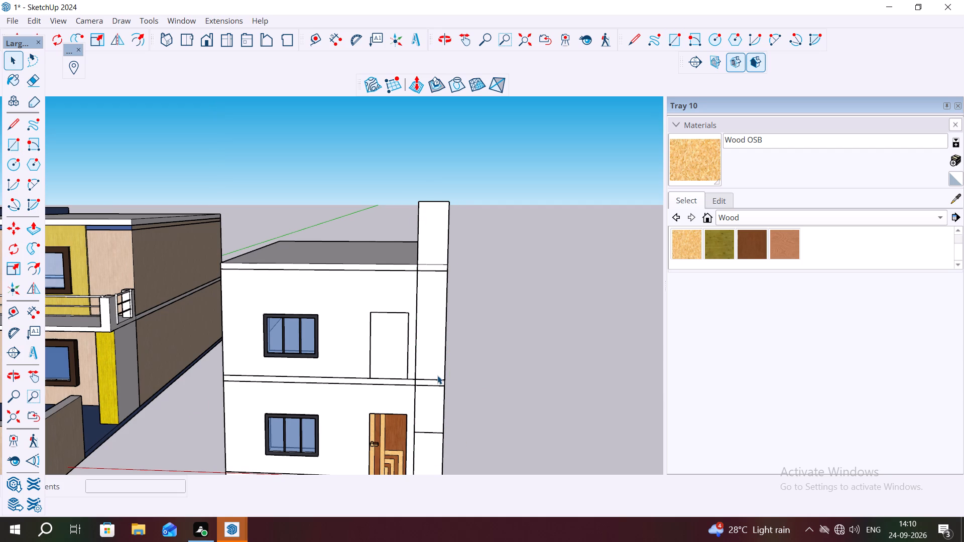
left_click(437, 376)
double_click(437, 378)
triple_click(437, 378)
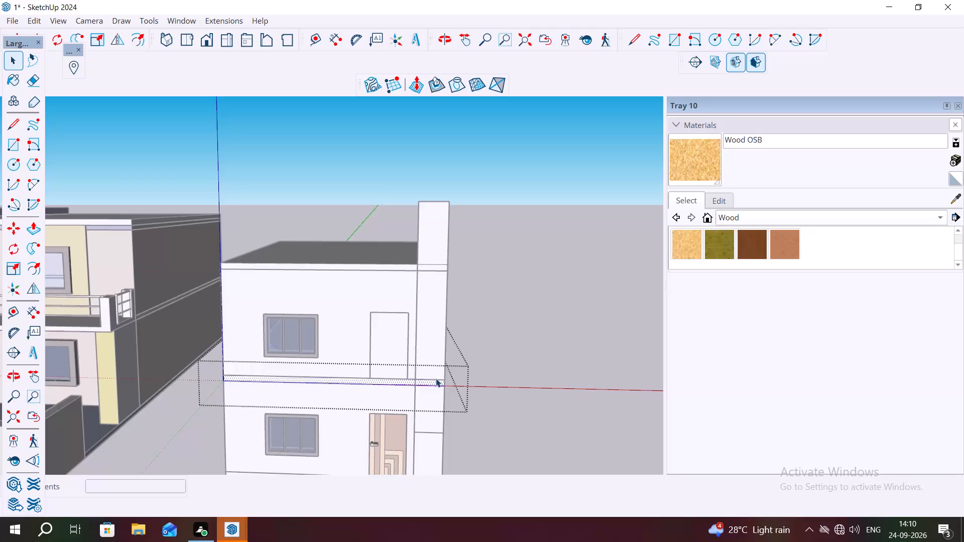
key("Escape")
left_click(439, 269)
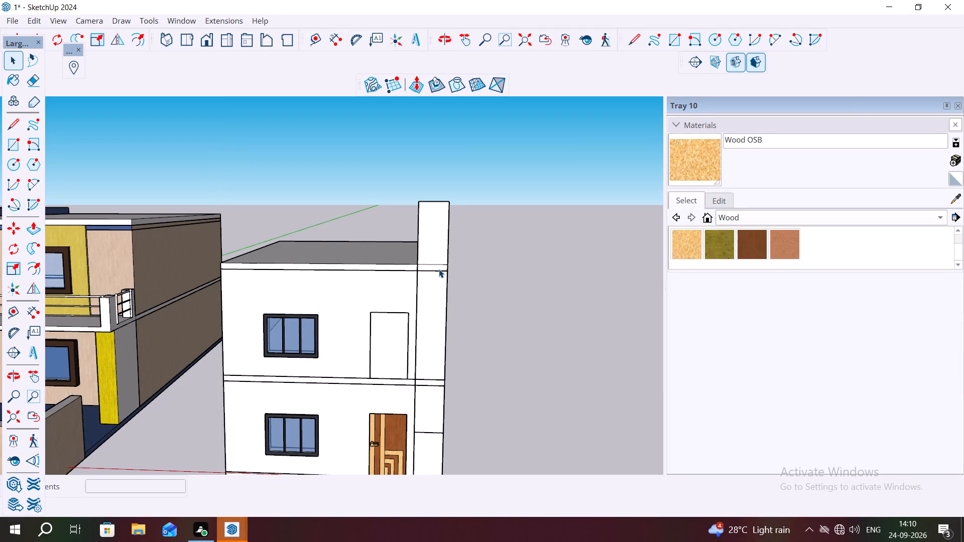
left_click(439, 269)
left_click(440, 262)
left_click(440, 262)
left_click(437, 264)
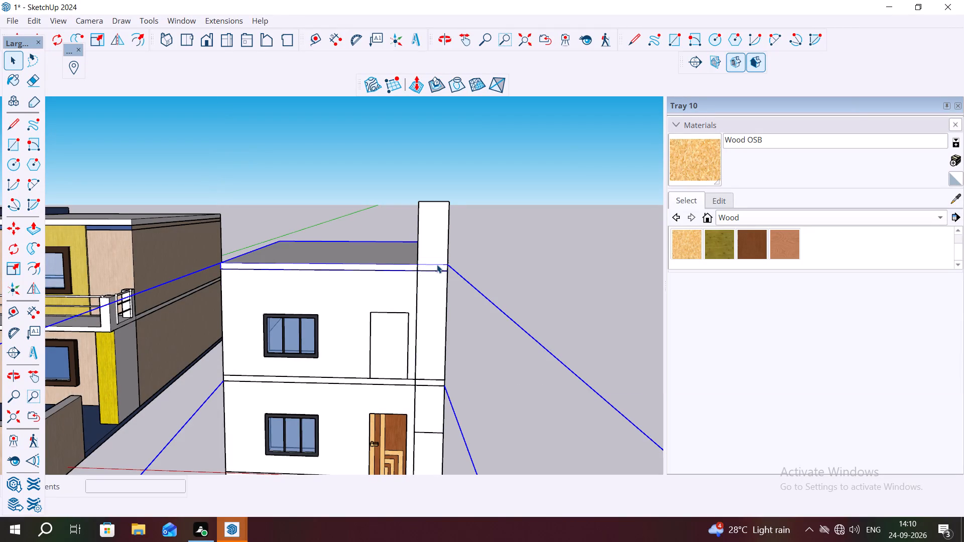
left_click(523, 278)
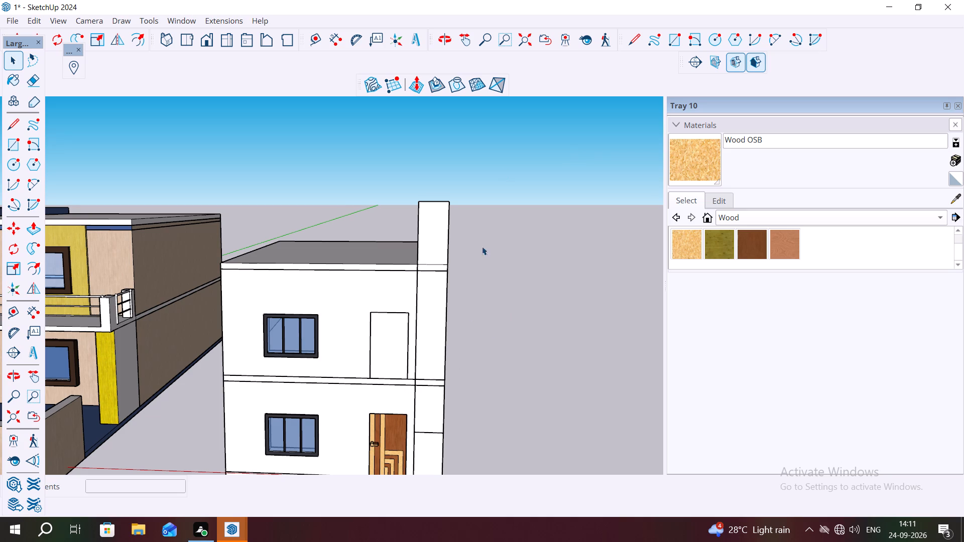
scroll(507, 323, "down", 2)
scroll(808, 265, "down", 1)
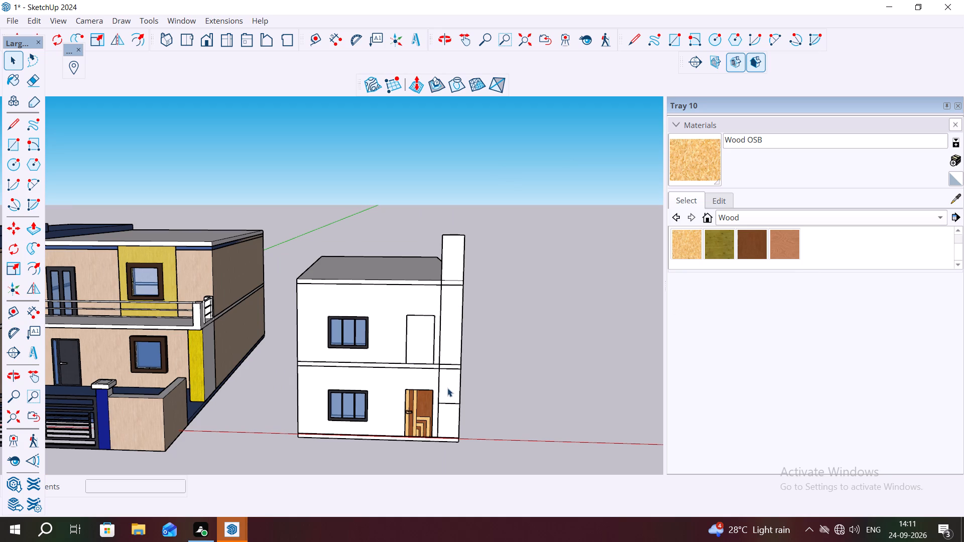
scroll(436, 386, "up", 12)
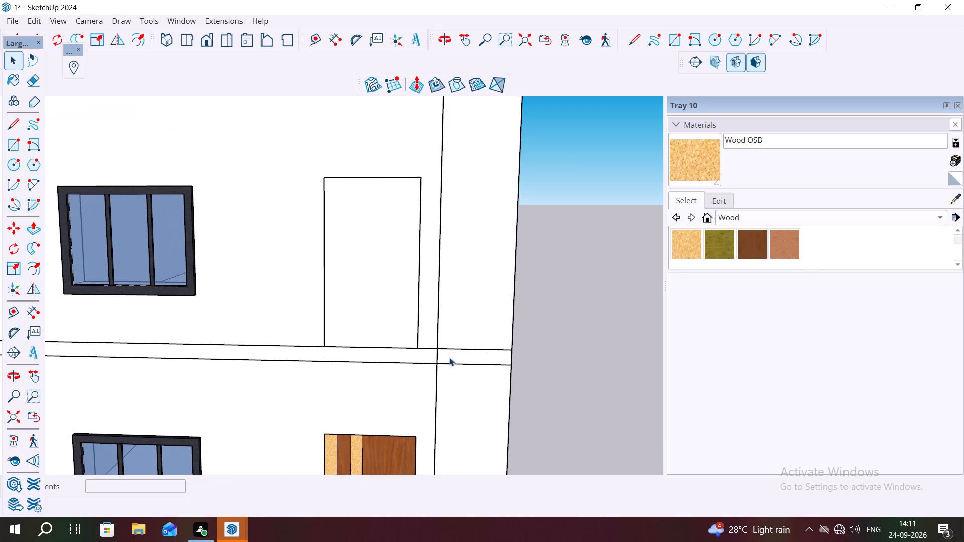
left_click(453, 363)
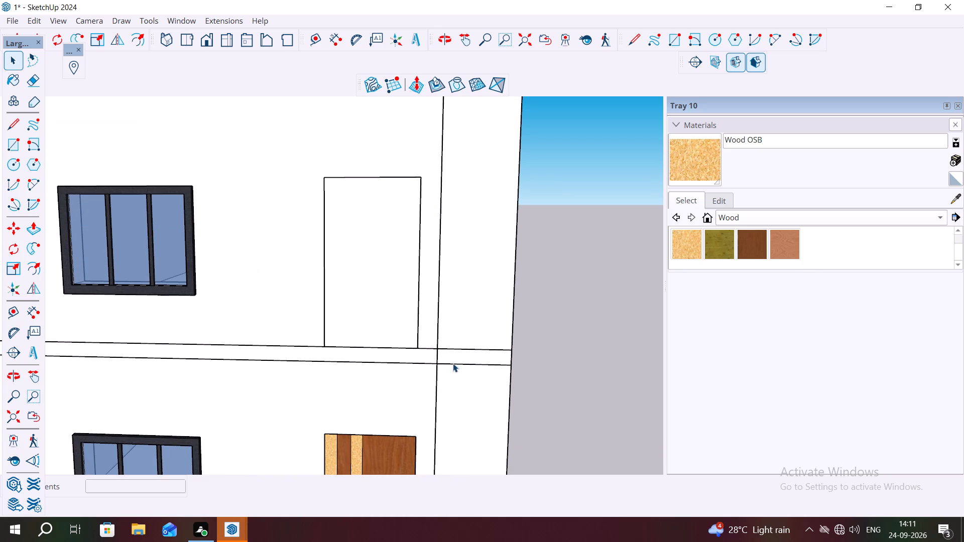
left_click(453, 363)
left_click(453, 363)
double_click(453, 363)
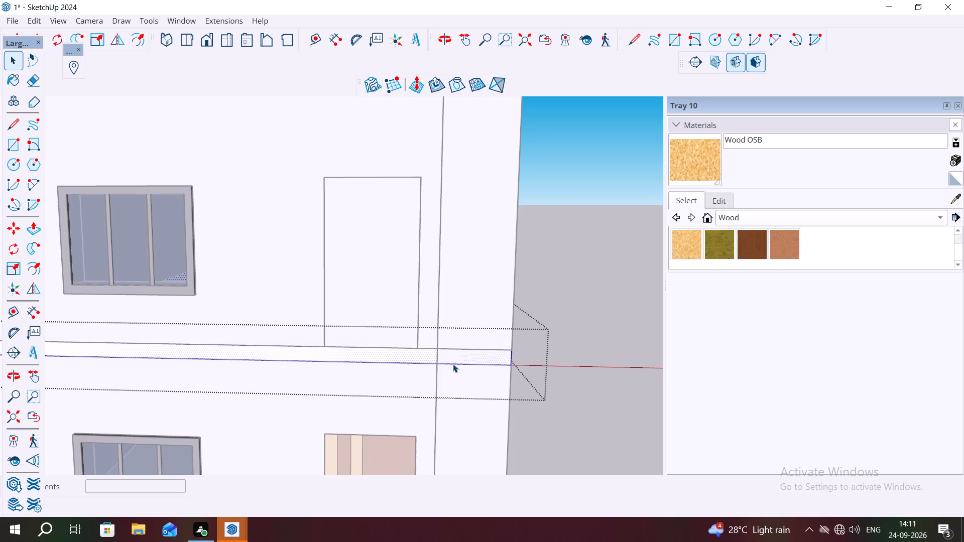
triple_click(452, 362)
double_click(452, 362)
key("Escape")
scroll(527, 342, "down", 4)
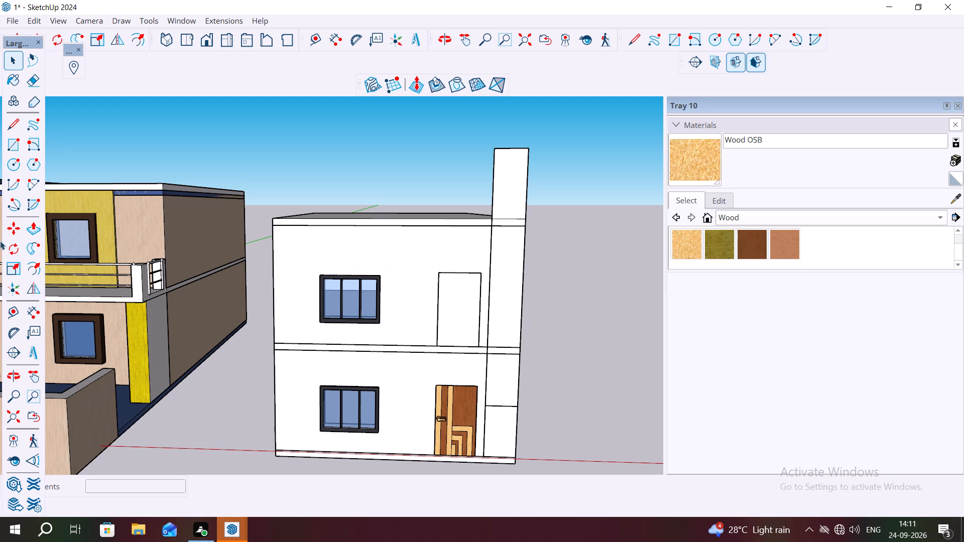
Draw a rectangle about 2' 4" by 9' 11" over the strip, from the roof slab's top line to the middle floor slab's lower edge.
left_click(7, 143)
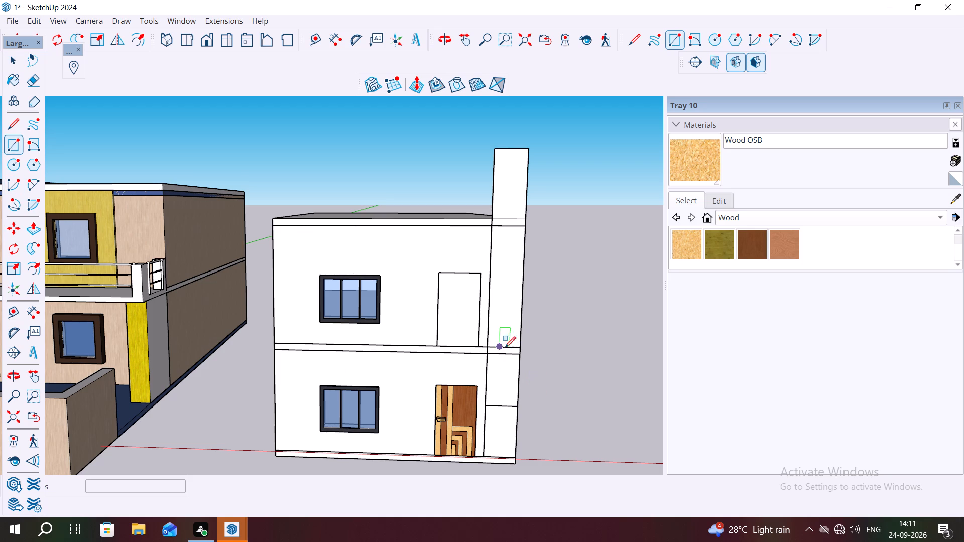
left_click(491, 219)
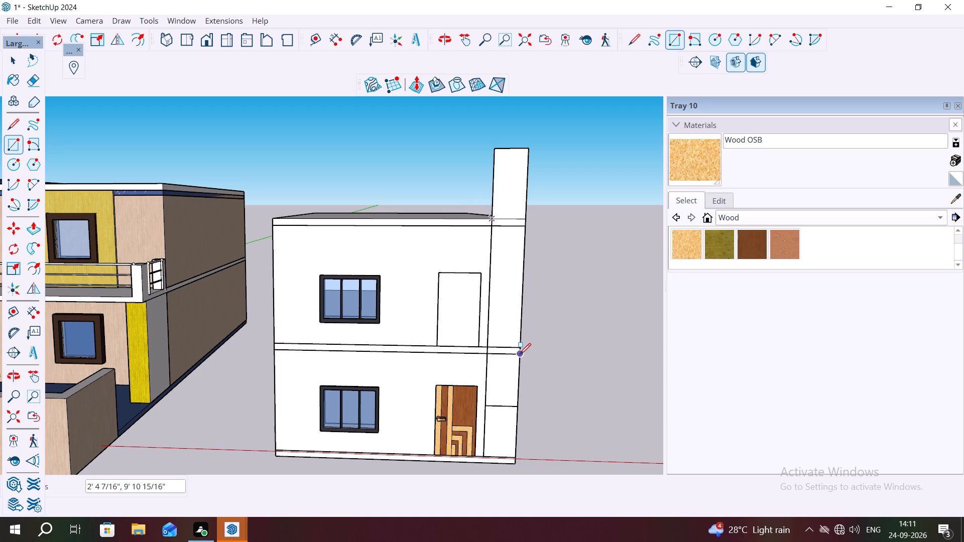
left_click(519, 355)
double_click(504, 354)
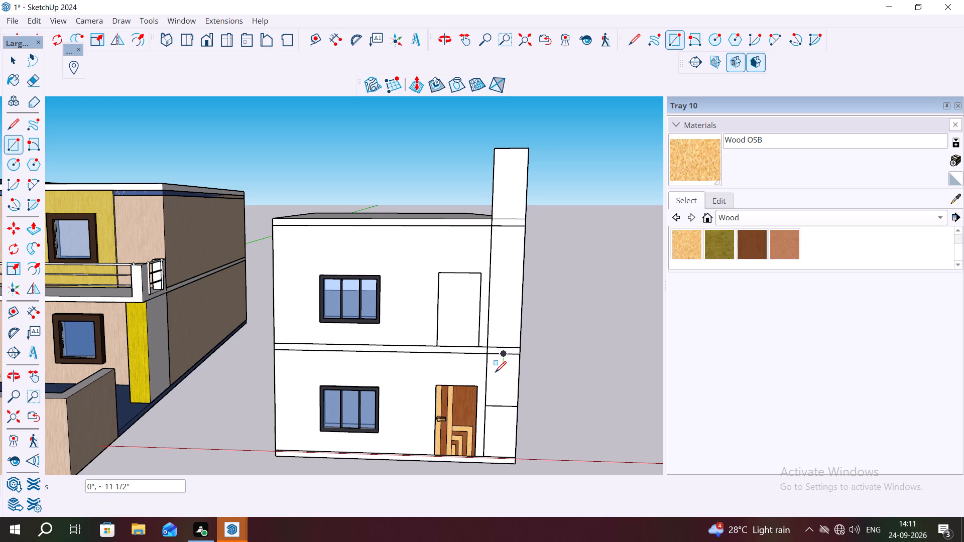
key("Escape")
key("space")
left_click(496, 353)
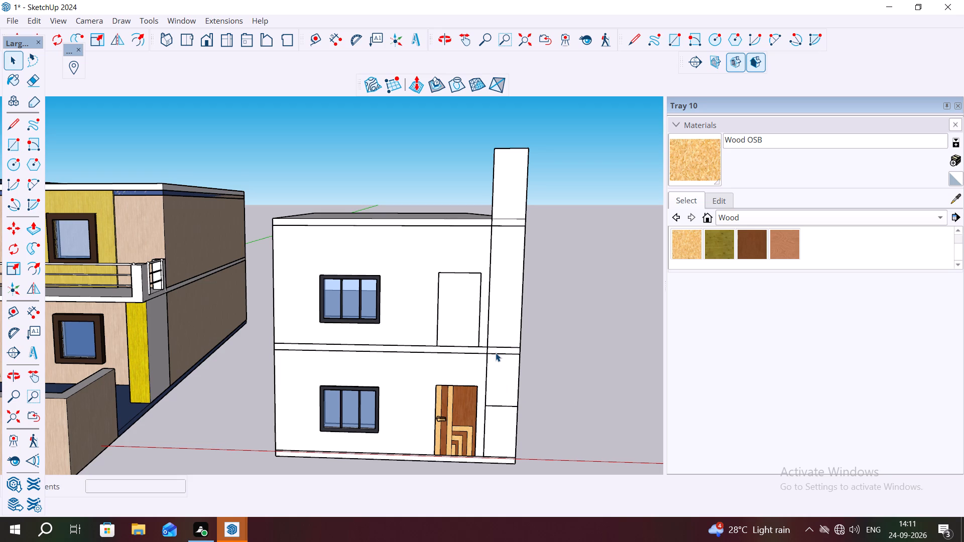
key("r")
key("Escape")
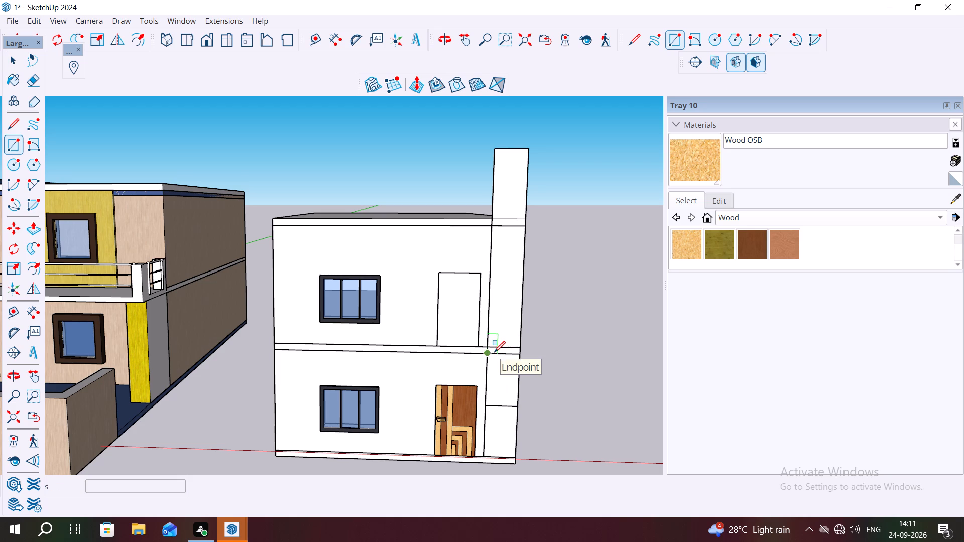
Erase the building's walls, middle floor slab and roof slab, together with the lines crossing the tall strip.
key("e")
left_click(504, 347)
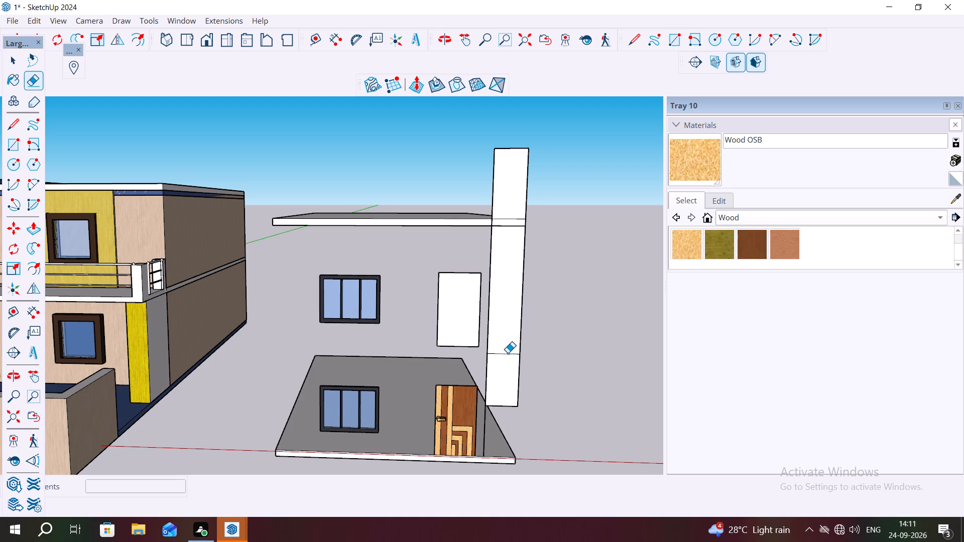
left_click(508, 353)
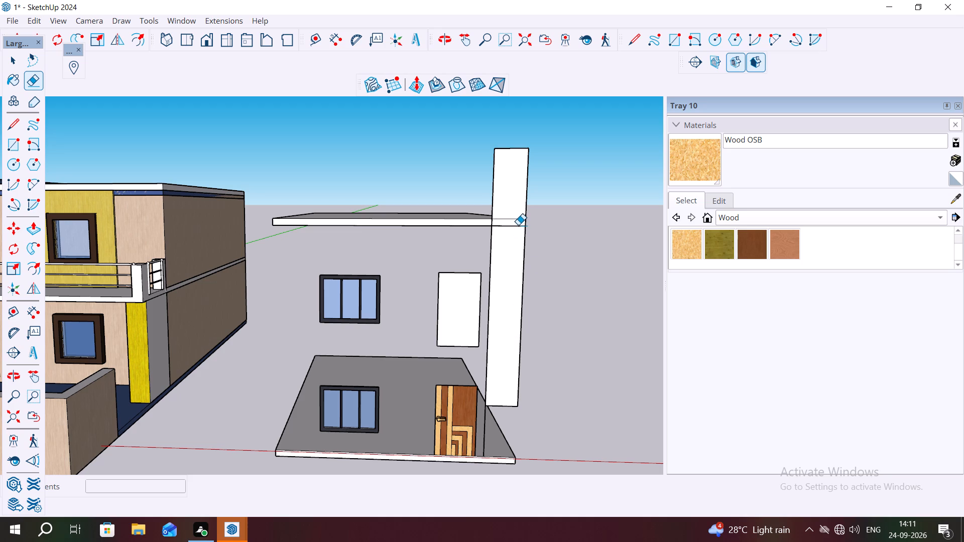
left_click(518, 225)
left_click(515, 217)
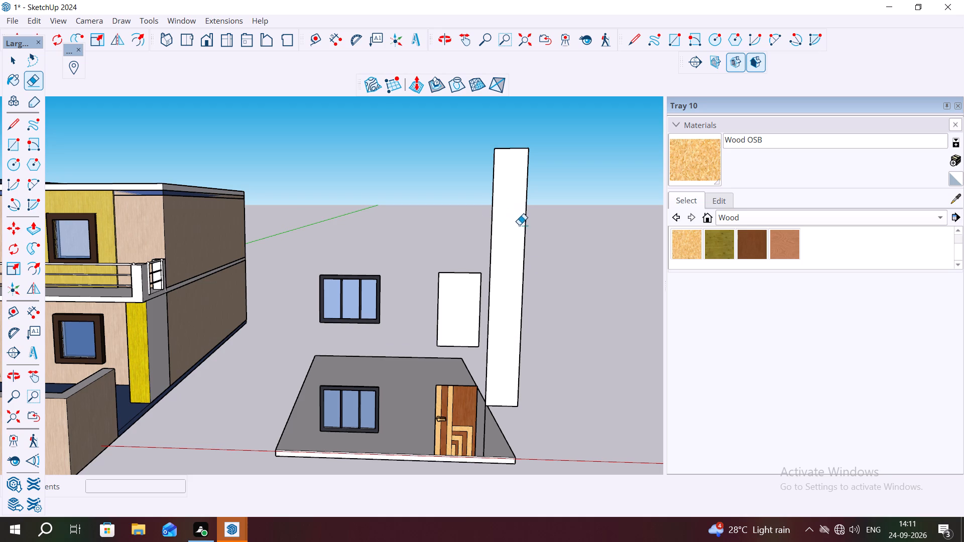
Copy the tall strip, face and edges, about 6' 5" outward to the side away from the building.
key("space")
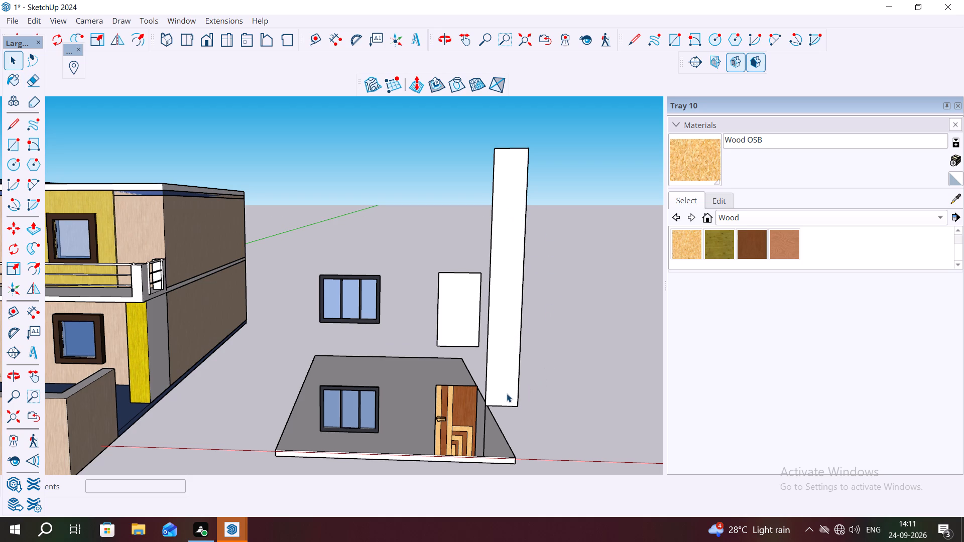
double_click(509, 393)
key("m")
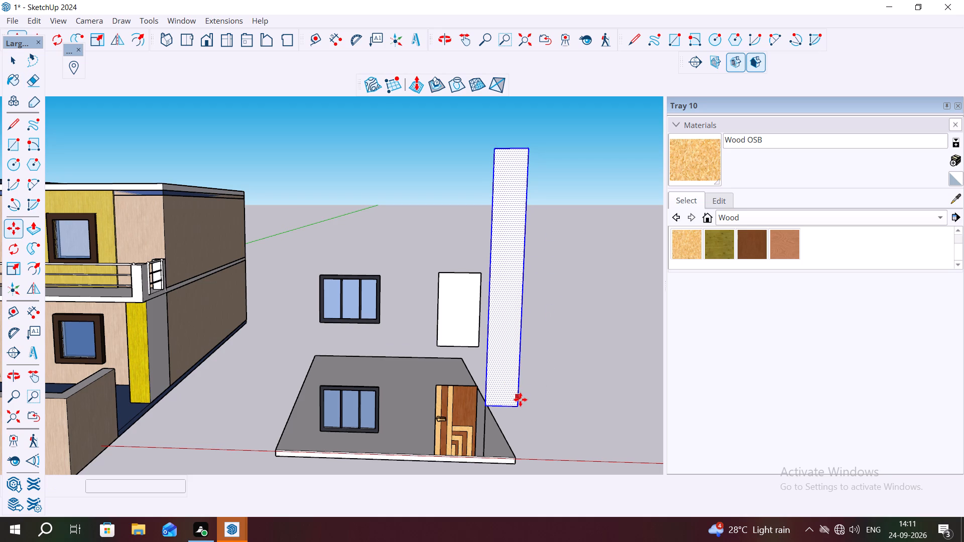
left_click(519, 406)
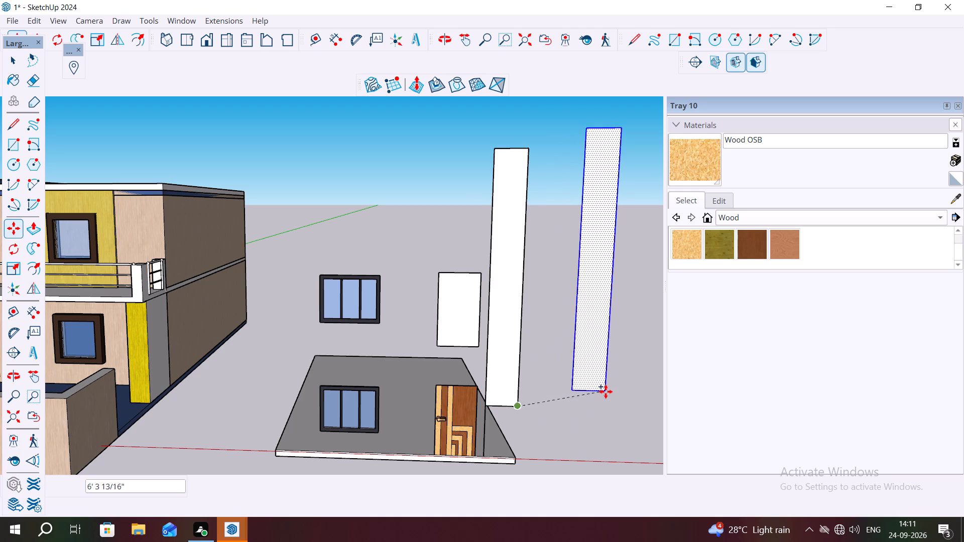
left_click(606, 391)
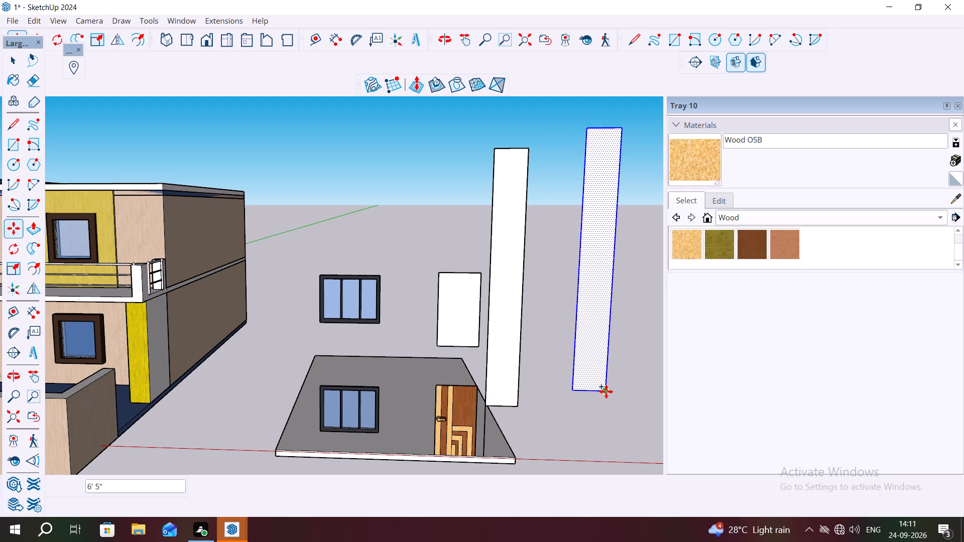
scroll(595, 388, "down", 1)
key("space")
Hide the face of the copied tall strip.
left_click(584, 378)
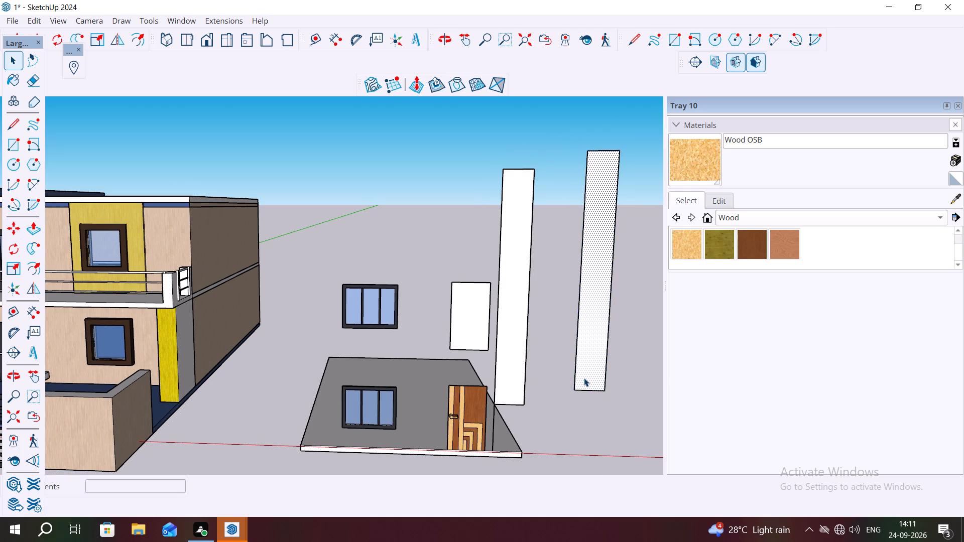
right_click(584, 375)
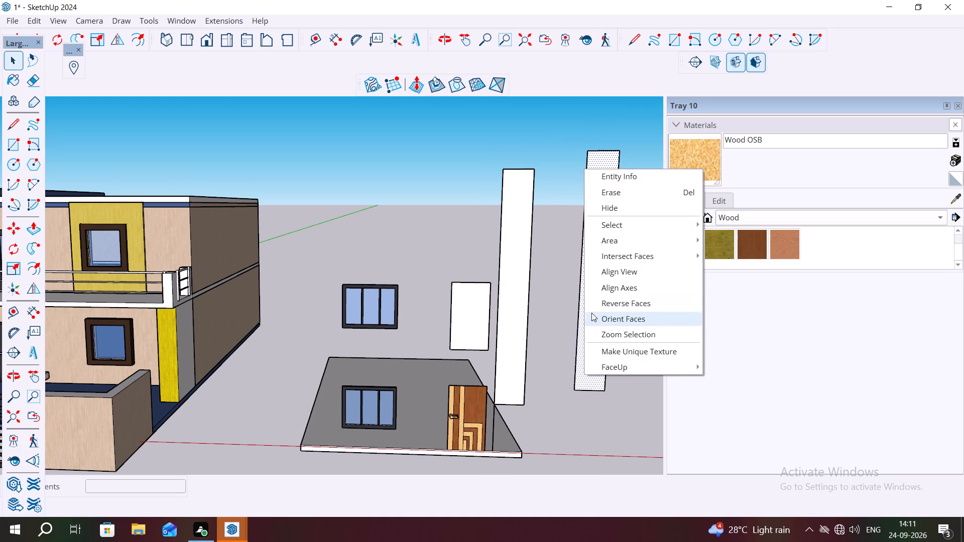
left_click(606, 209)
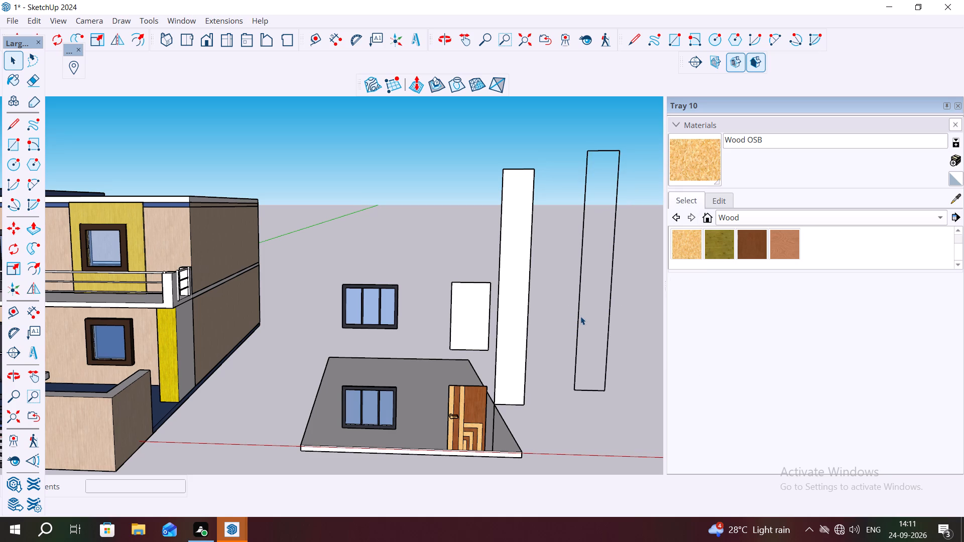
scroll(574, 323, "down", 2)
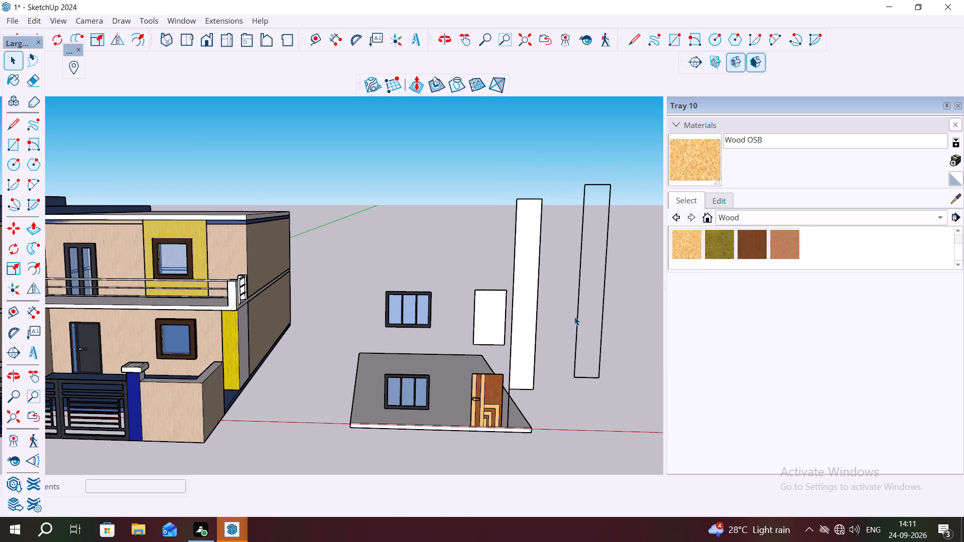
Undo the face hiding, the strip's copy, and the erasing of the building's roof slab, middle floor slab and walls.
key("ctrl+z")
key("ctrl+z")
key("ctrl+z")
key("ctrl+z")
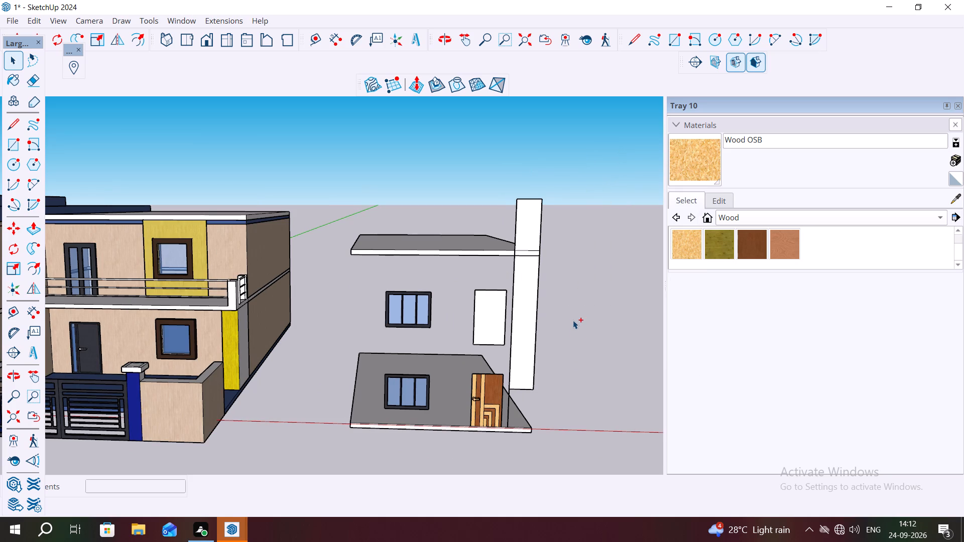
key("ctrl+z")
key("ctrl+z")
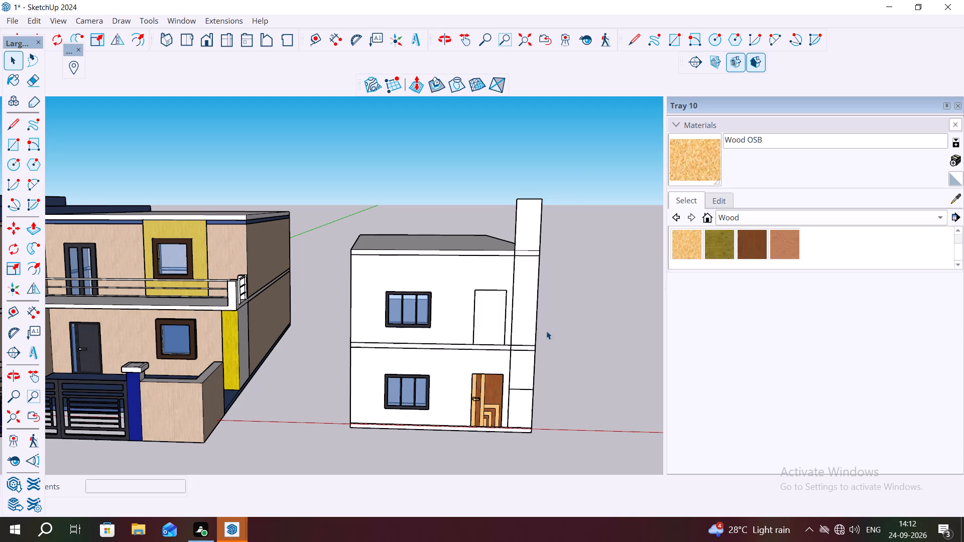
Delete the strip's own line crossing it at the top edge of the roof slab.
key("space")
left_click(521, 201)
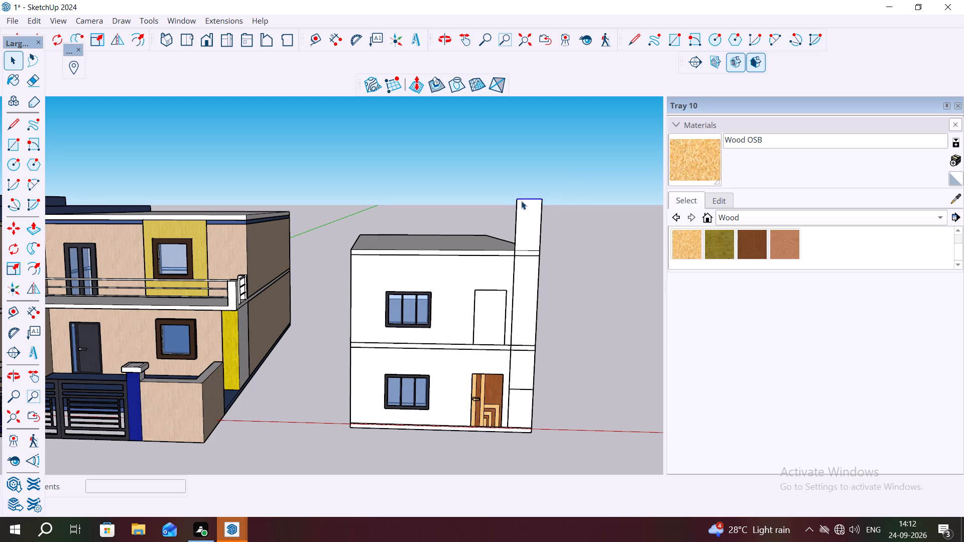
left_click(521, 201)
left_click(523, 200)
double_click(526, 207)
left_click(526, 210)
scroll(522, 257, "up", 4)
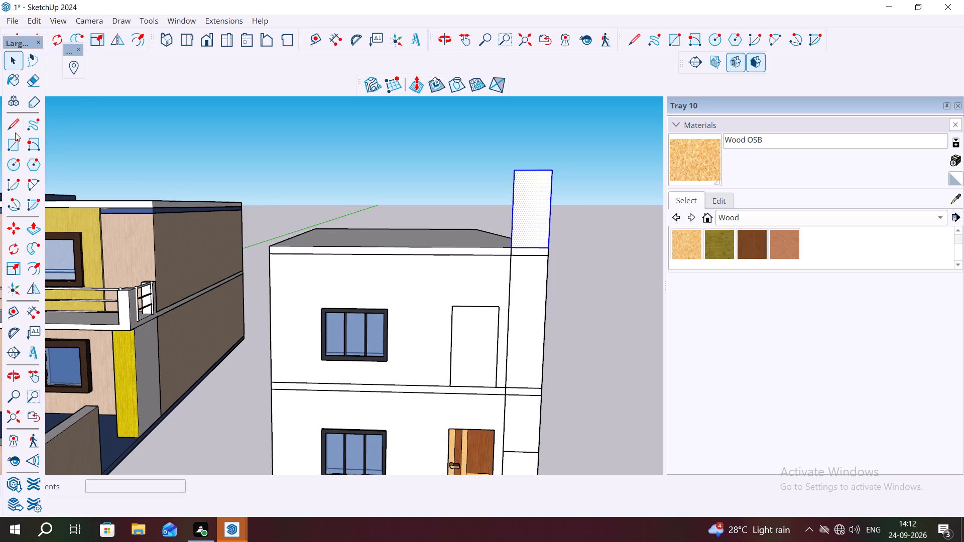
key("space")
left_click(535, 246)
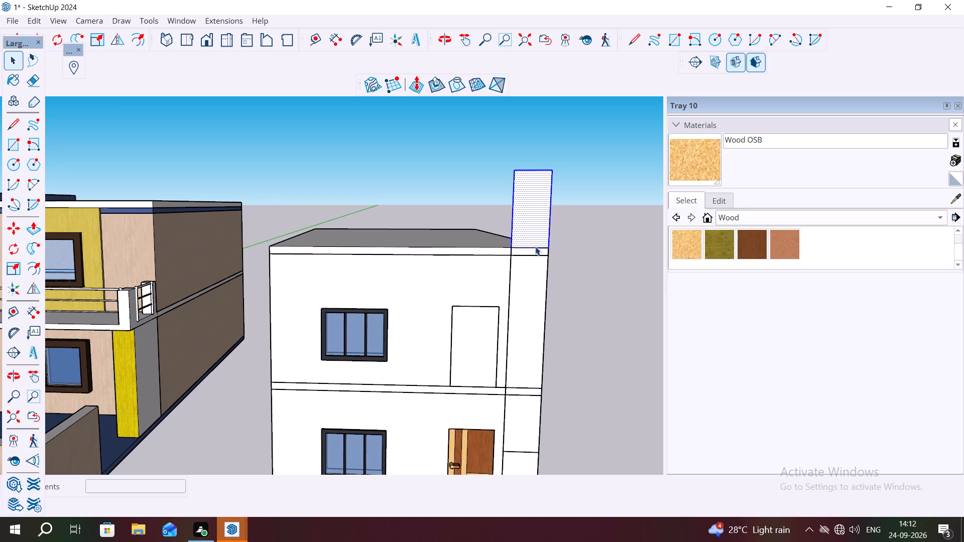
left_click(535, 247)
double_click(535, 247)
left_click(533, 247)
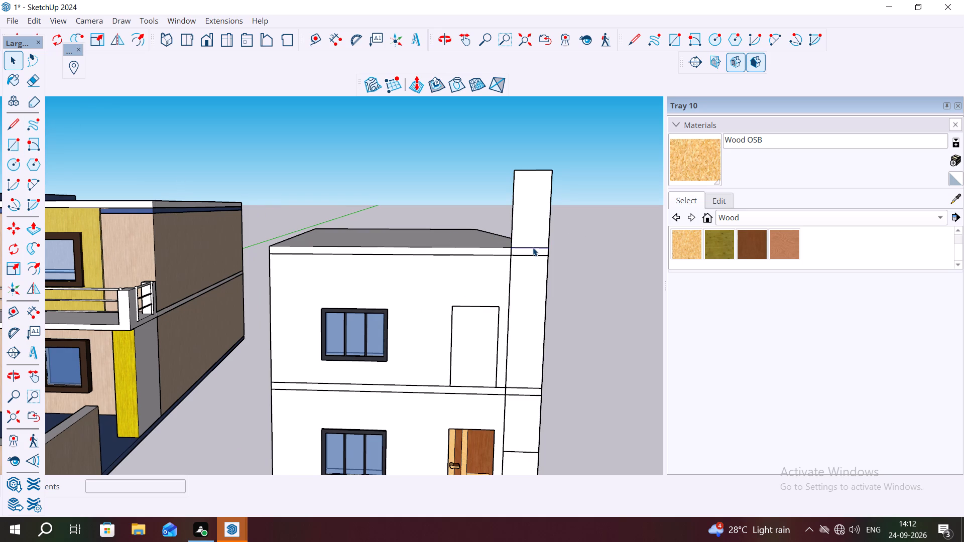
left_click(533, 247)
key("Delete")
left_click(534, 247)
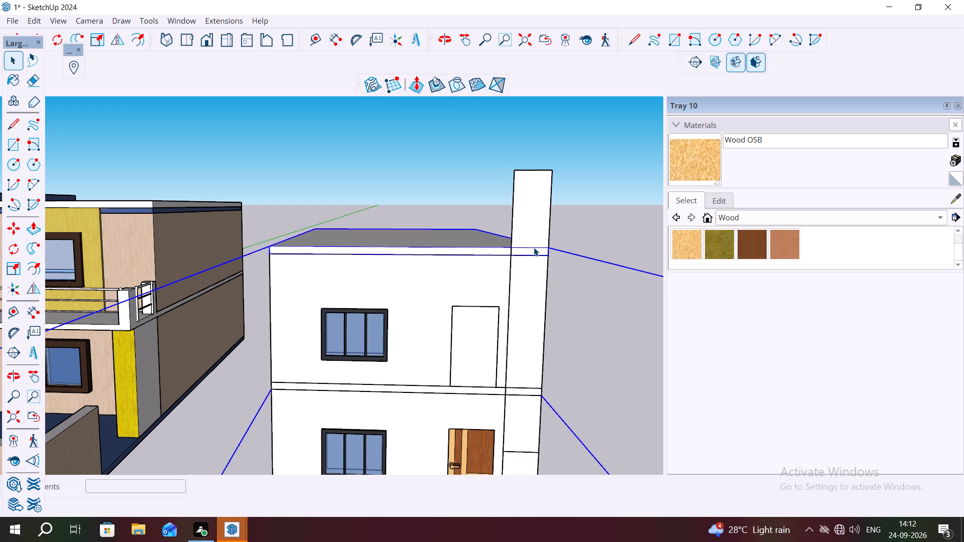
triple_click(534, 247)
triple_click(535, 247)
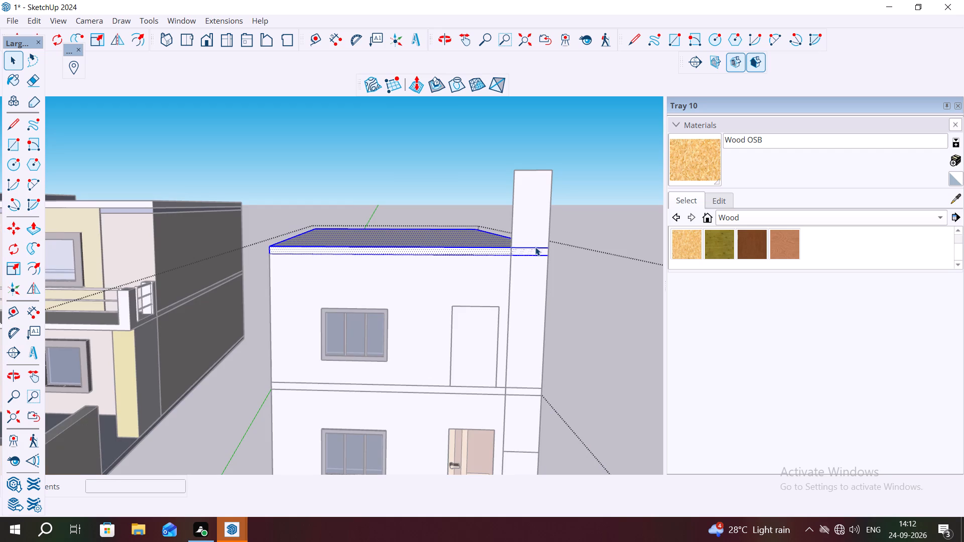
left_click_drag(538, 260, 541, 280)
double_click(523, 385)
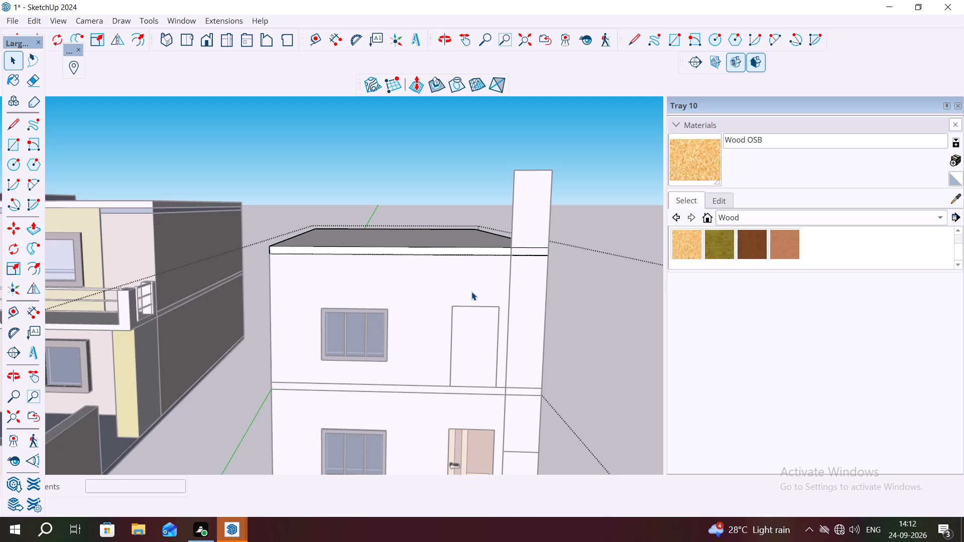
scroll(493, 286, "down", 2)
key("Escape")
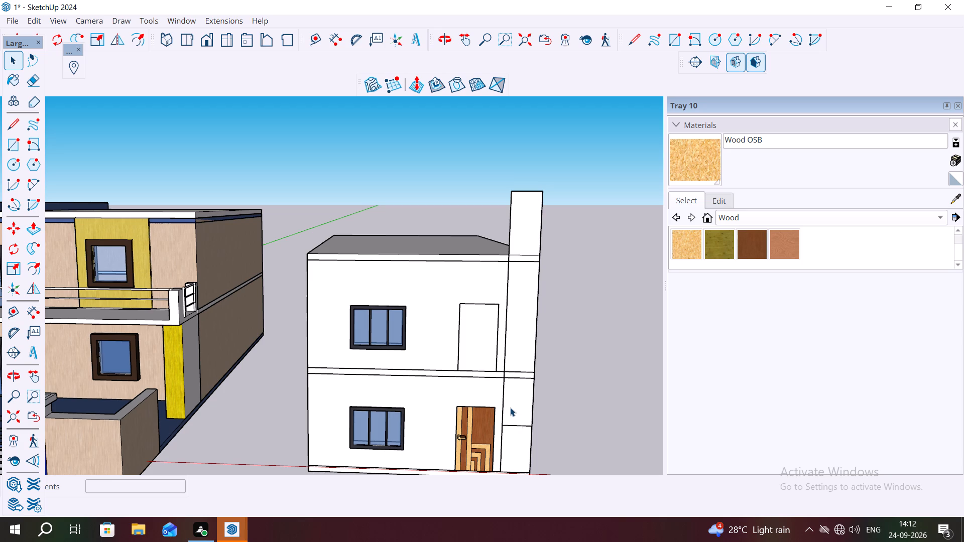
Delete the strip's own line crossing it at the lower edge of the middle floor slab.
double_click(524, 377)
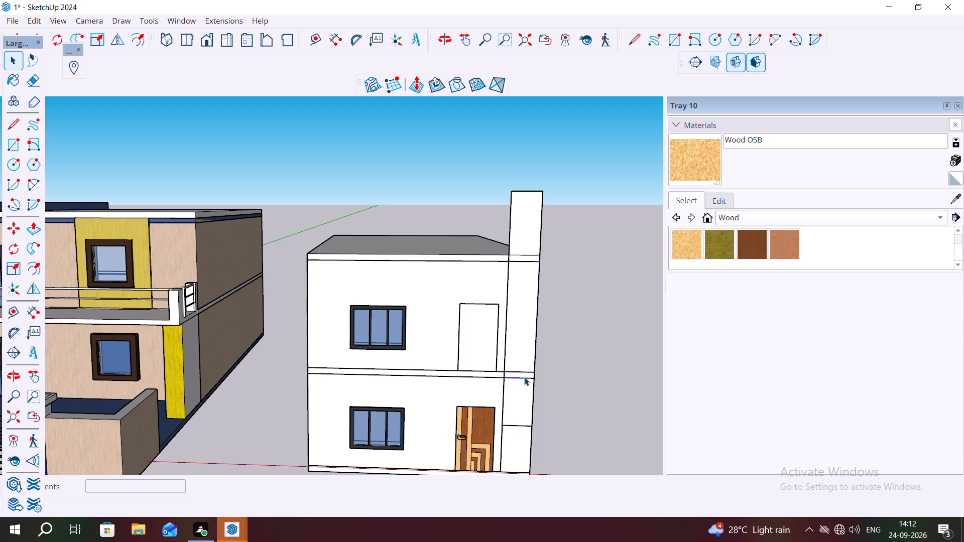
left_click(524, 377)
left_click(524, 377)
left_click(524, 377)
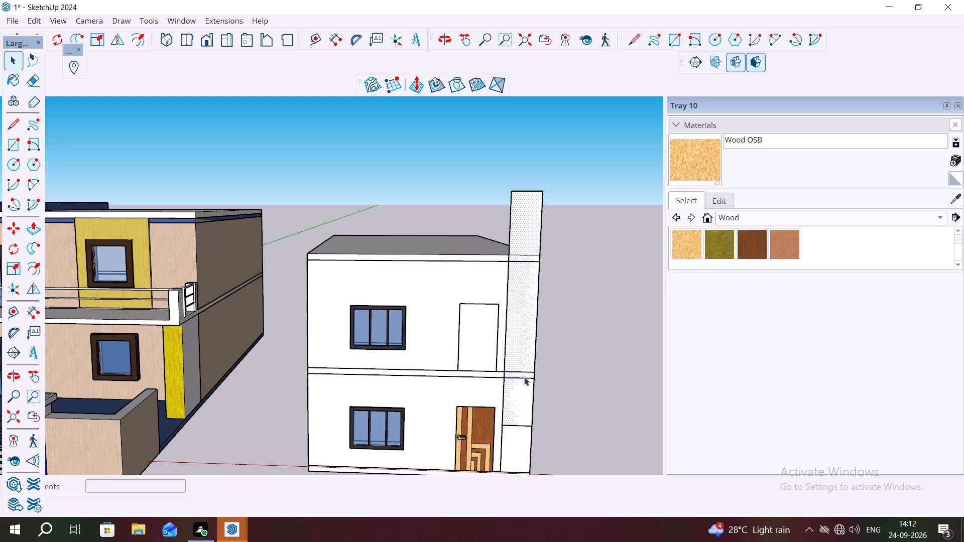
left_click(524, 377)
left_click(588, 380)
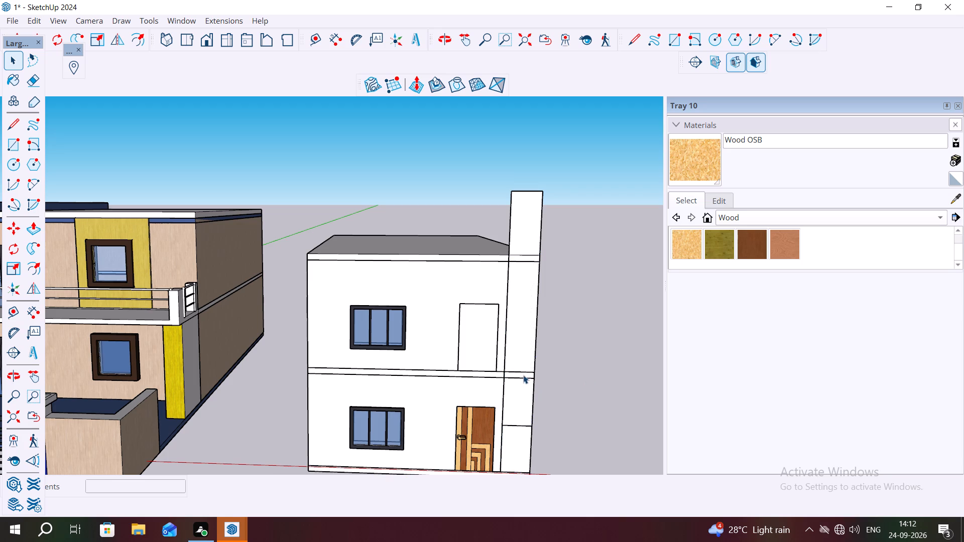
left_click(523, 376)
left_click(523, 376)
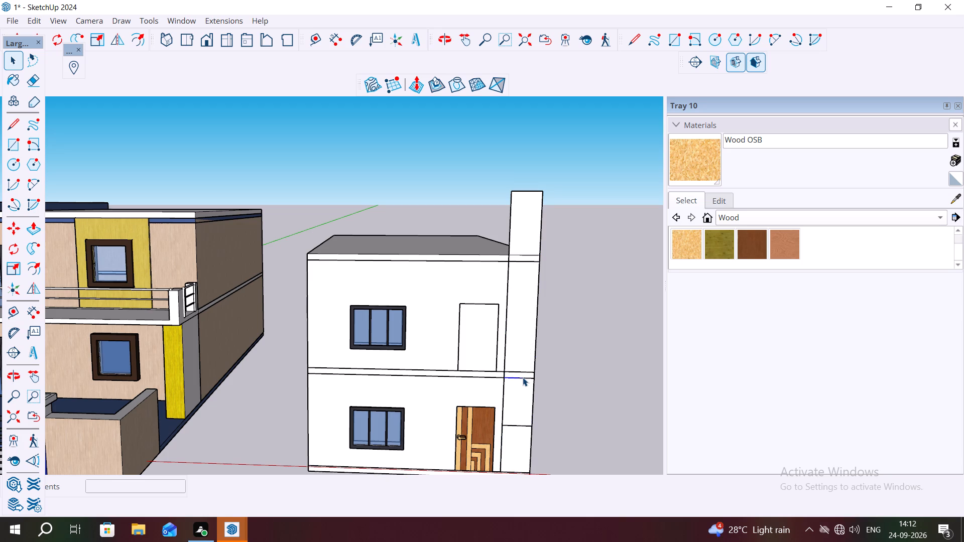
key("Delete")
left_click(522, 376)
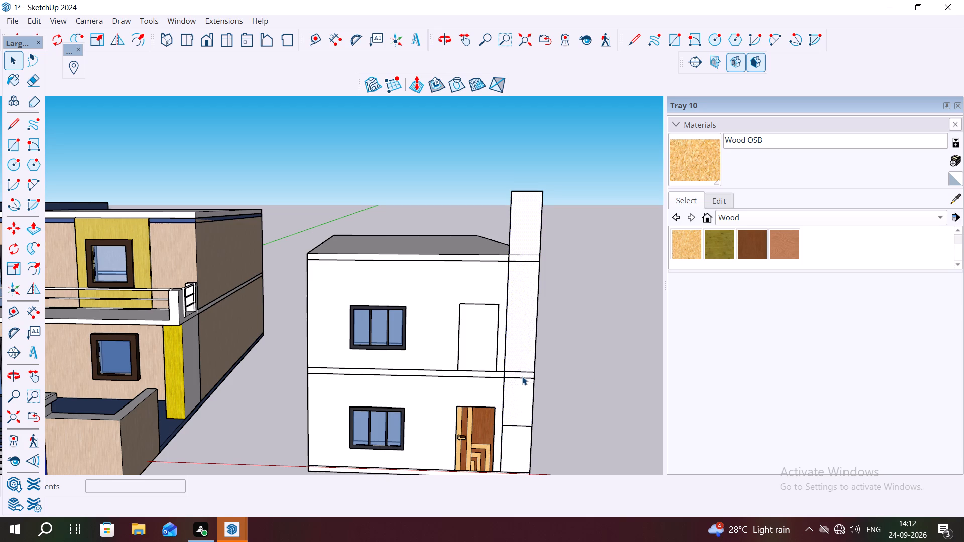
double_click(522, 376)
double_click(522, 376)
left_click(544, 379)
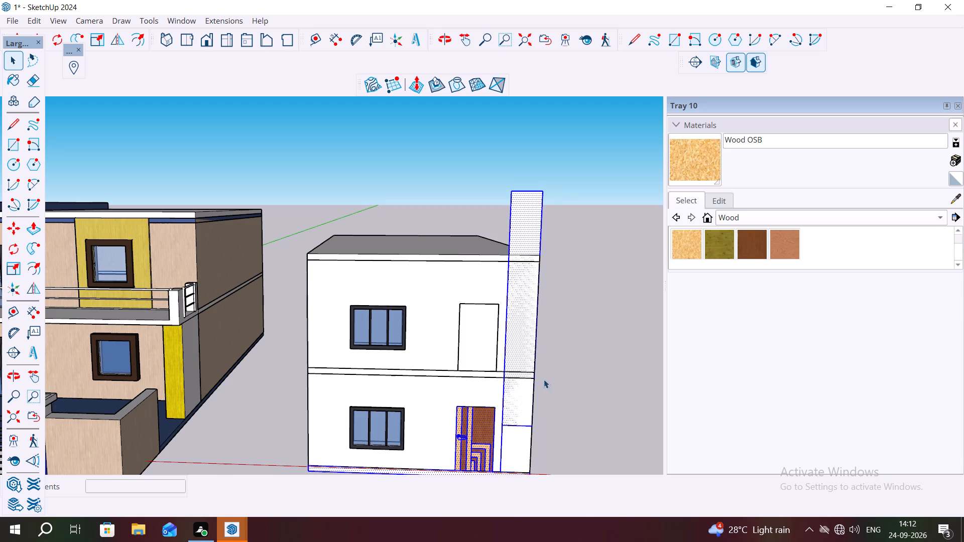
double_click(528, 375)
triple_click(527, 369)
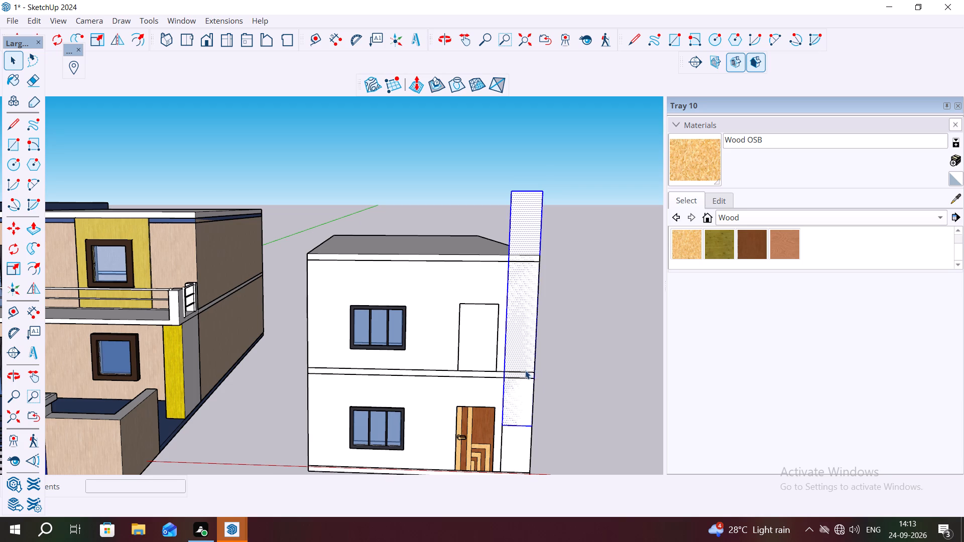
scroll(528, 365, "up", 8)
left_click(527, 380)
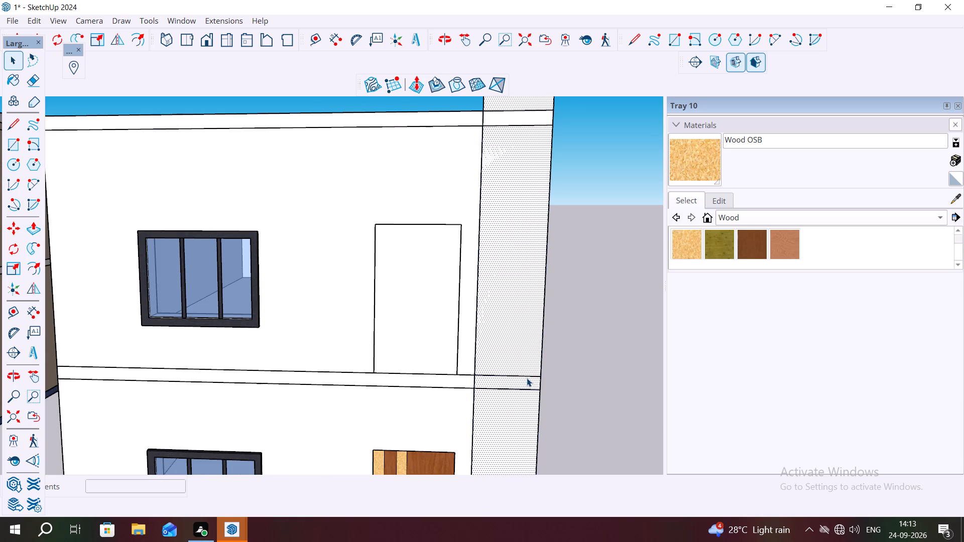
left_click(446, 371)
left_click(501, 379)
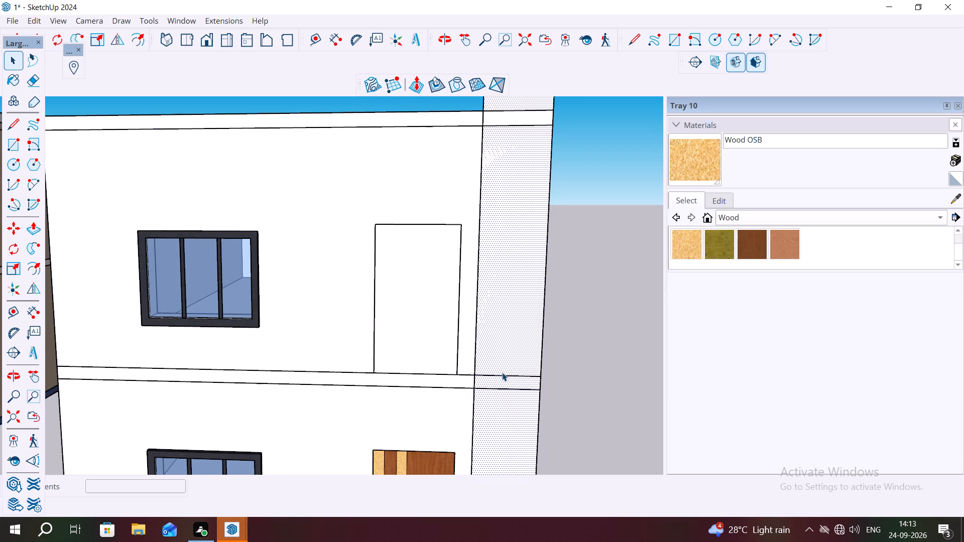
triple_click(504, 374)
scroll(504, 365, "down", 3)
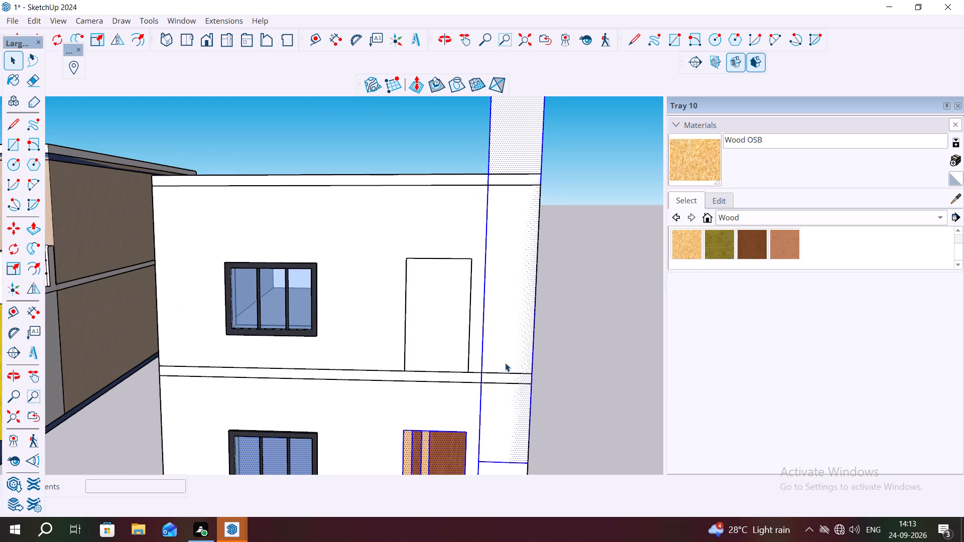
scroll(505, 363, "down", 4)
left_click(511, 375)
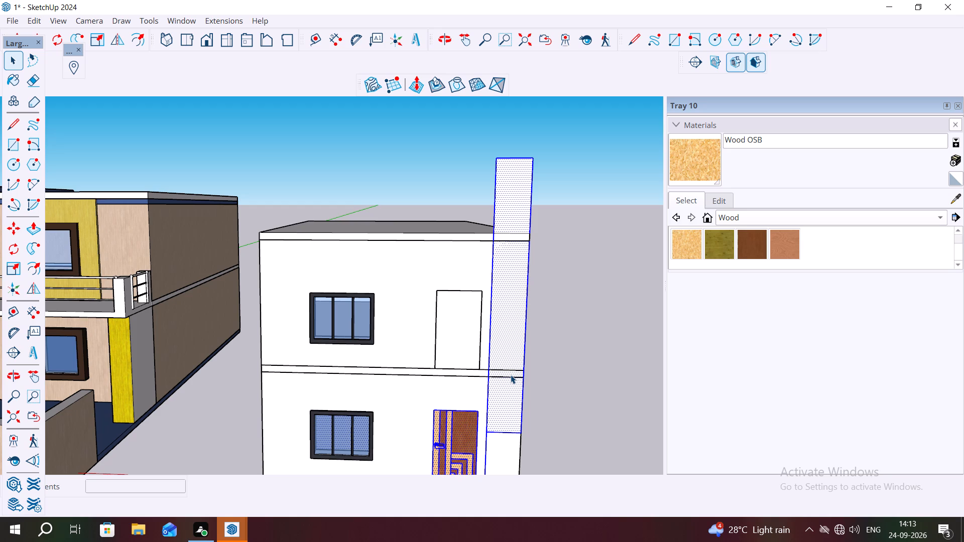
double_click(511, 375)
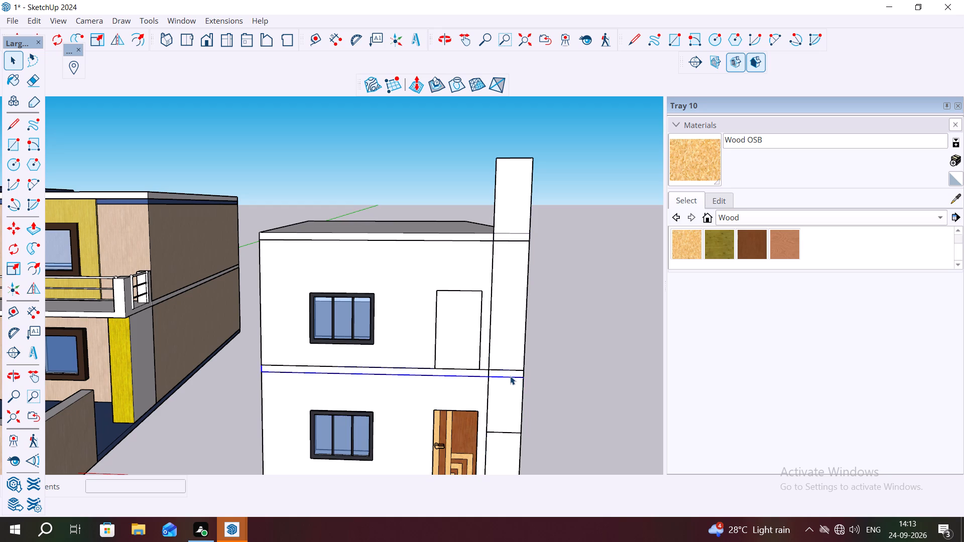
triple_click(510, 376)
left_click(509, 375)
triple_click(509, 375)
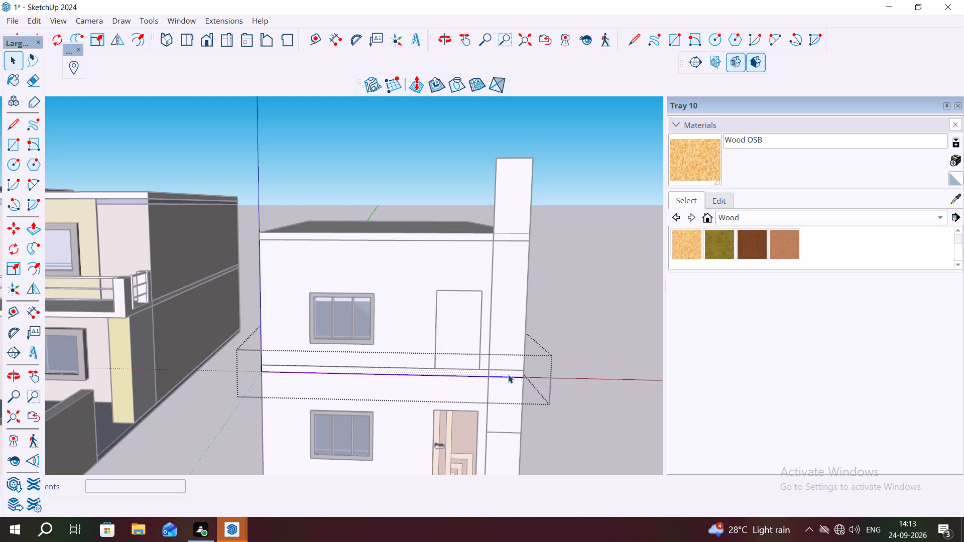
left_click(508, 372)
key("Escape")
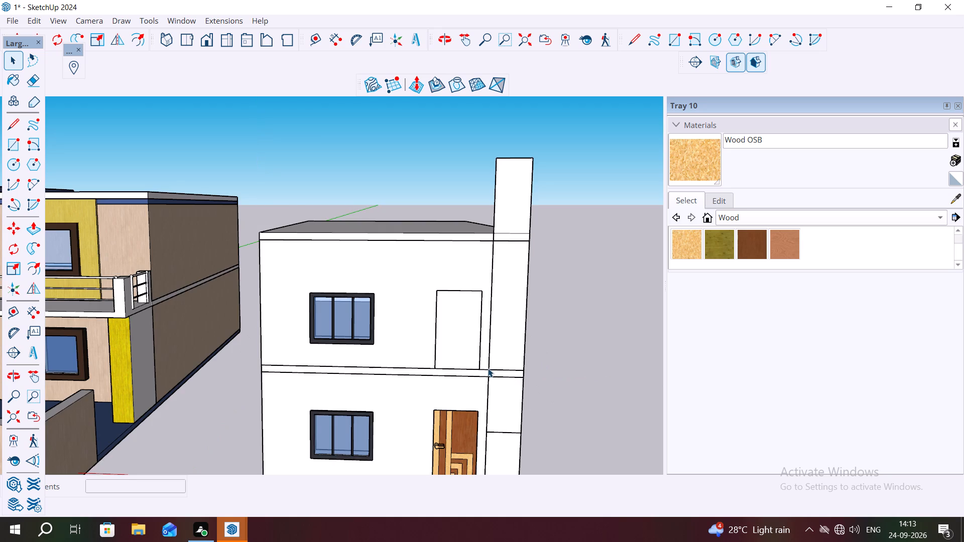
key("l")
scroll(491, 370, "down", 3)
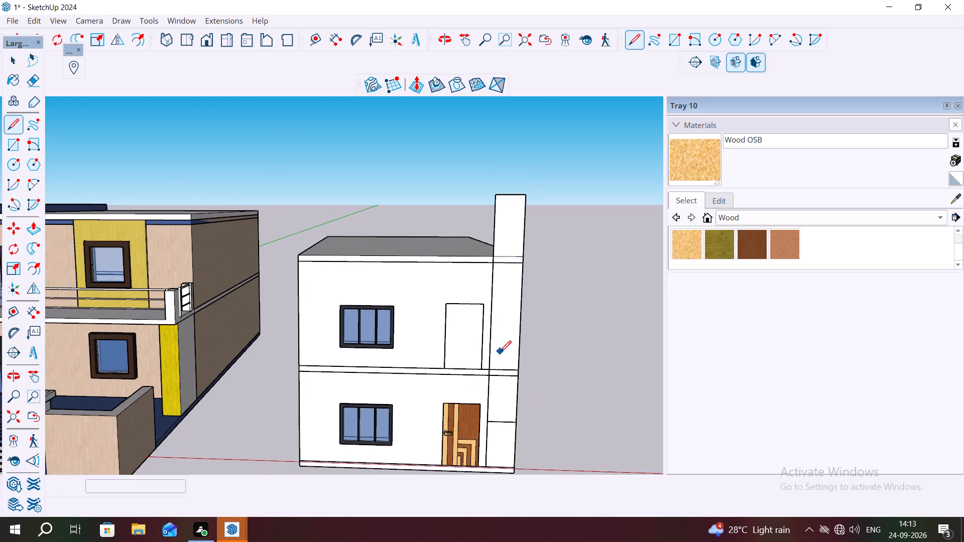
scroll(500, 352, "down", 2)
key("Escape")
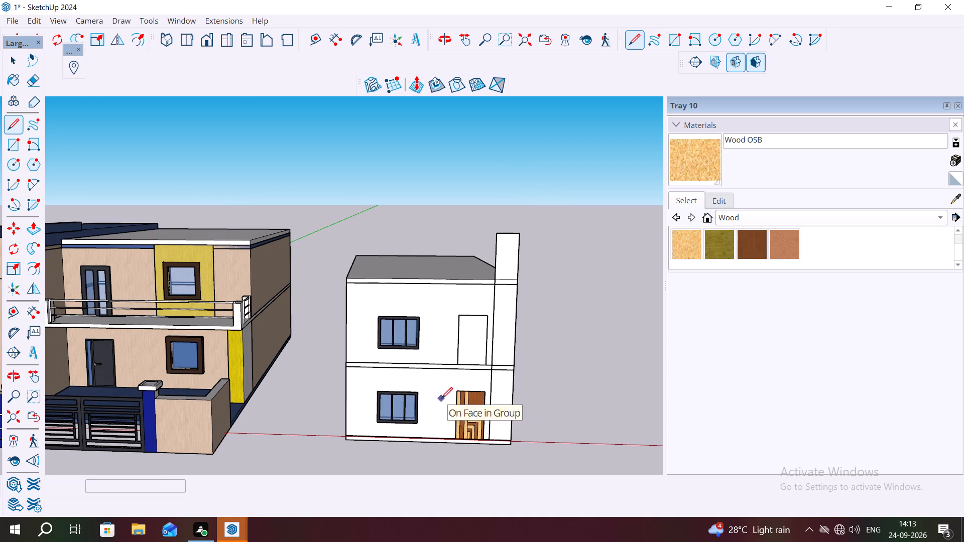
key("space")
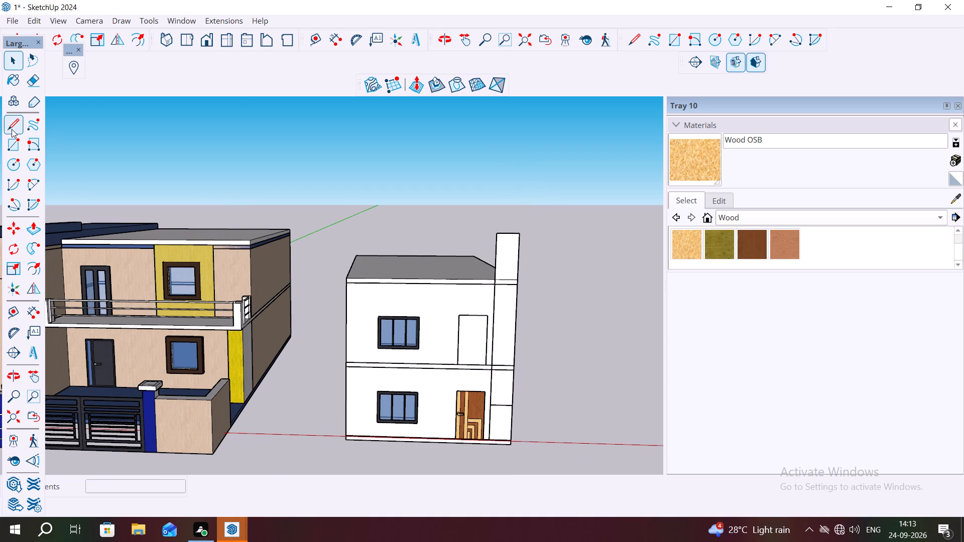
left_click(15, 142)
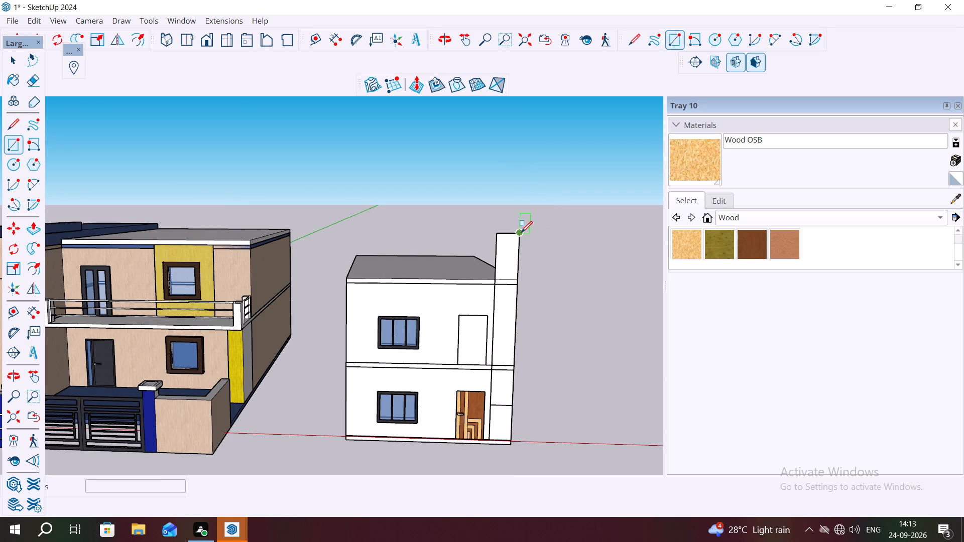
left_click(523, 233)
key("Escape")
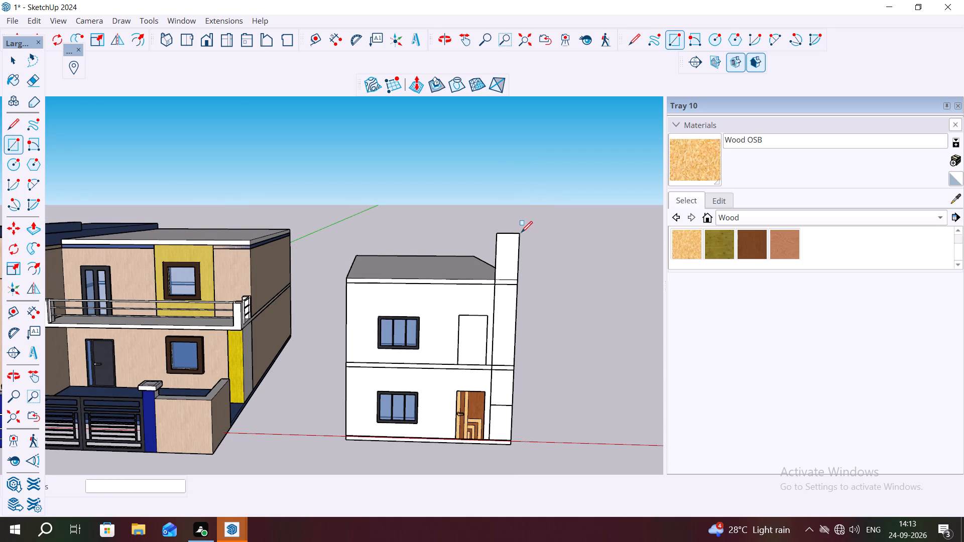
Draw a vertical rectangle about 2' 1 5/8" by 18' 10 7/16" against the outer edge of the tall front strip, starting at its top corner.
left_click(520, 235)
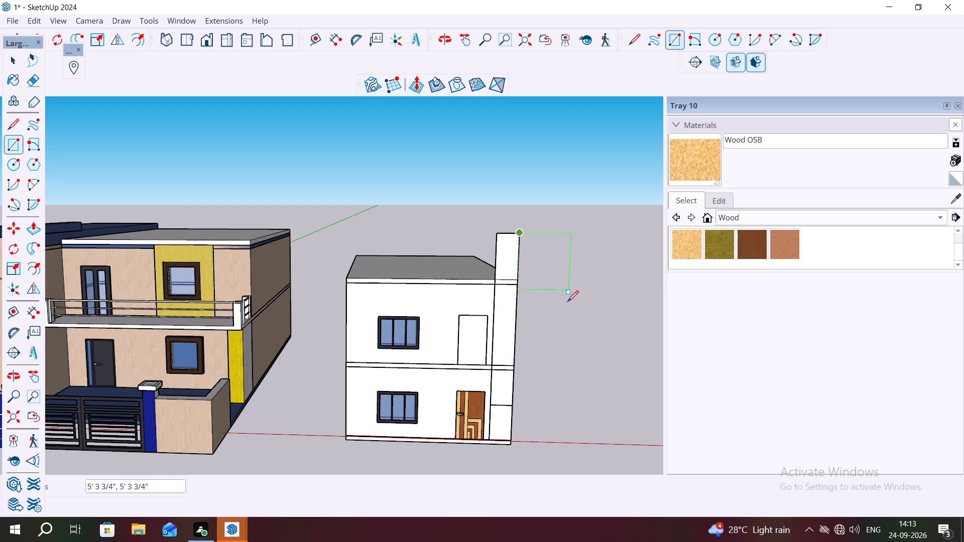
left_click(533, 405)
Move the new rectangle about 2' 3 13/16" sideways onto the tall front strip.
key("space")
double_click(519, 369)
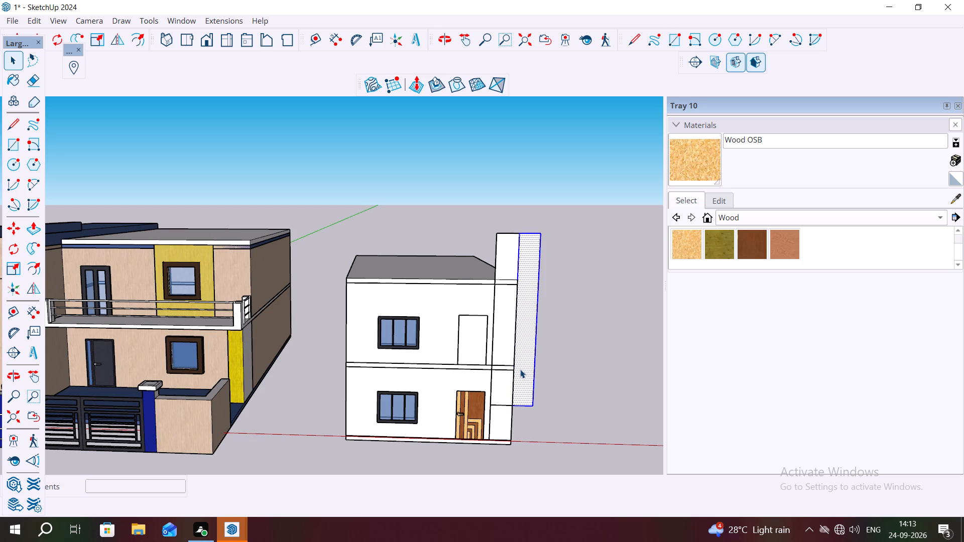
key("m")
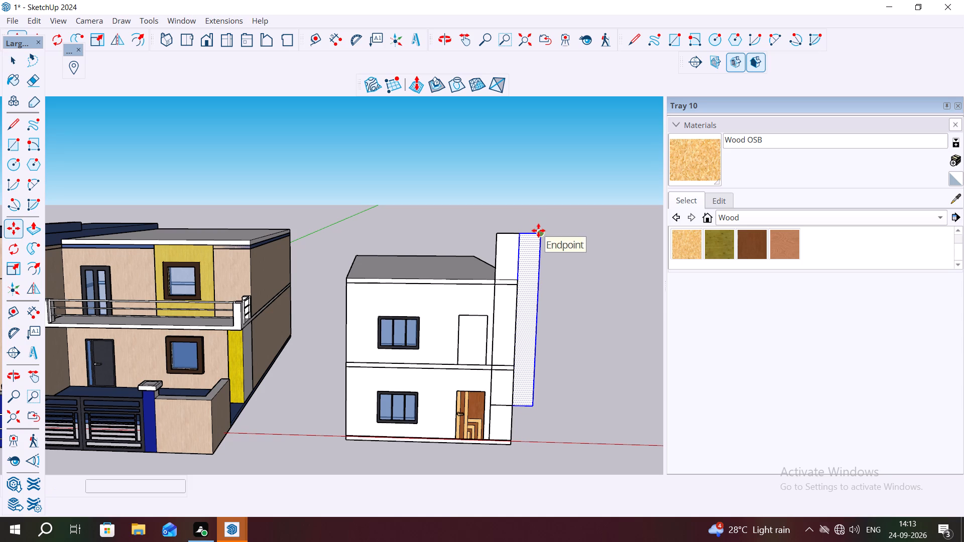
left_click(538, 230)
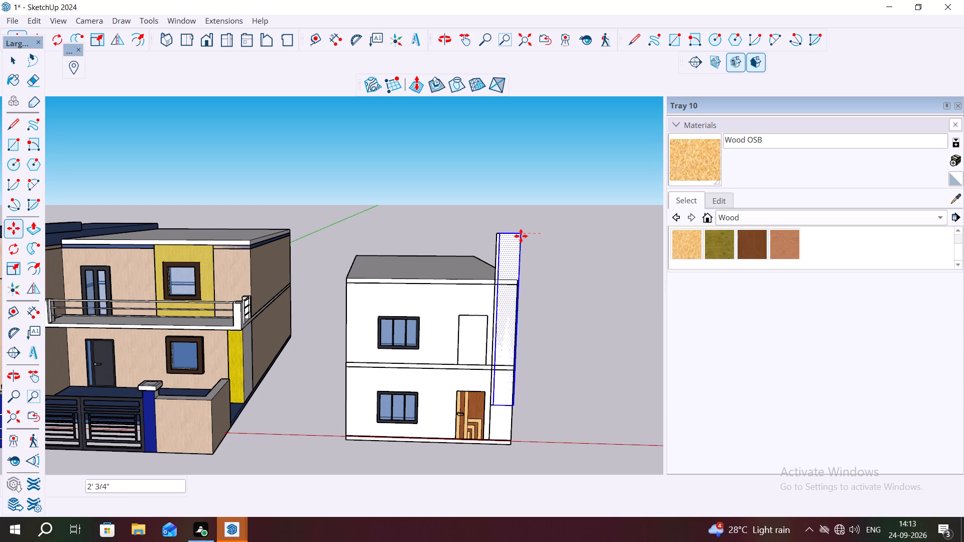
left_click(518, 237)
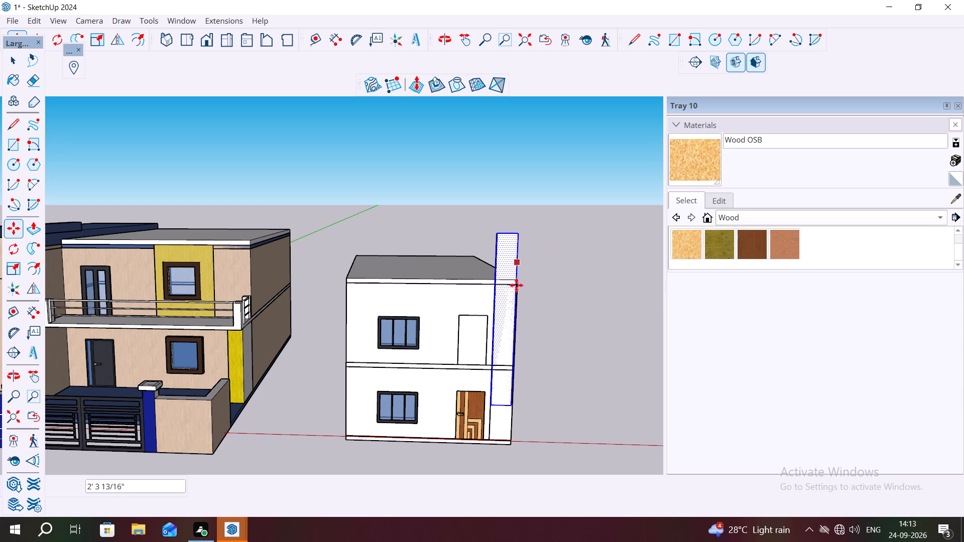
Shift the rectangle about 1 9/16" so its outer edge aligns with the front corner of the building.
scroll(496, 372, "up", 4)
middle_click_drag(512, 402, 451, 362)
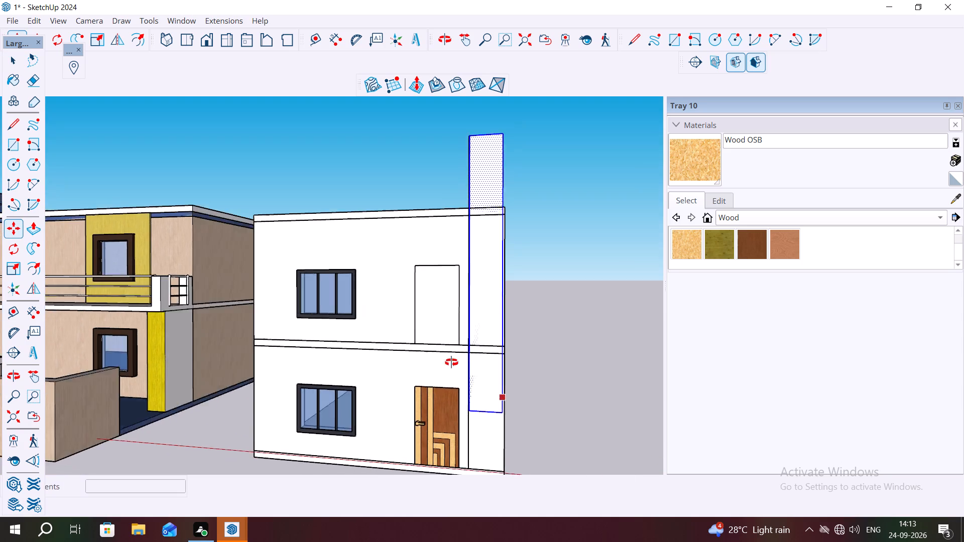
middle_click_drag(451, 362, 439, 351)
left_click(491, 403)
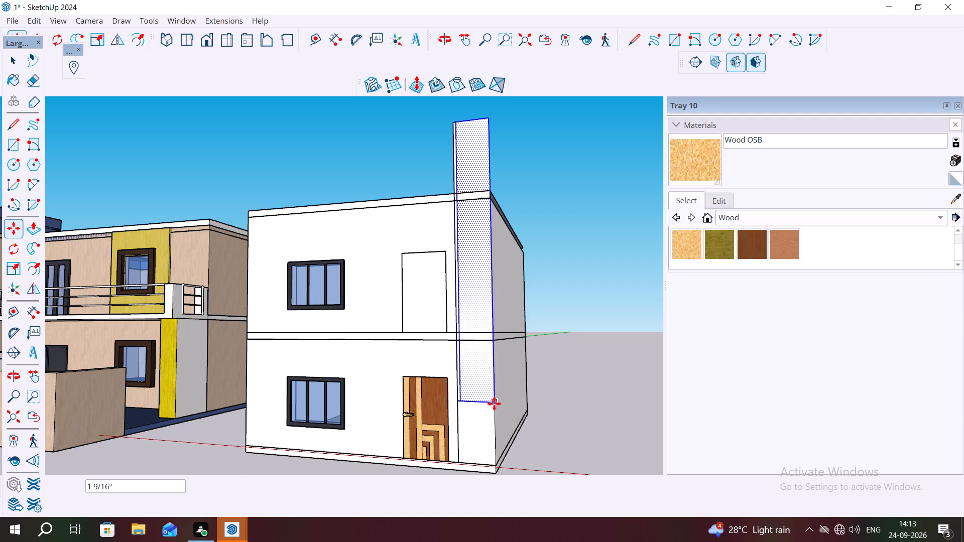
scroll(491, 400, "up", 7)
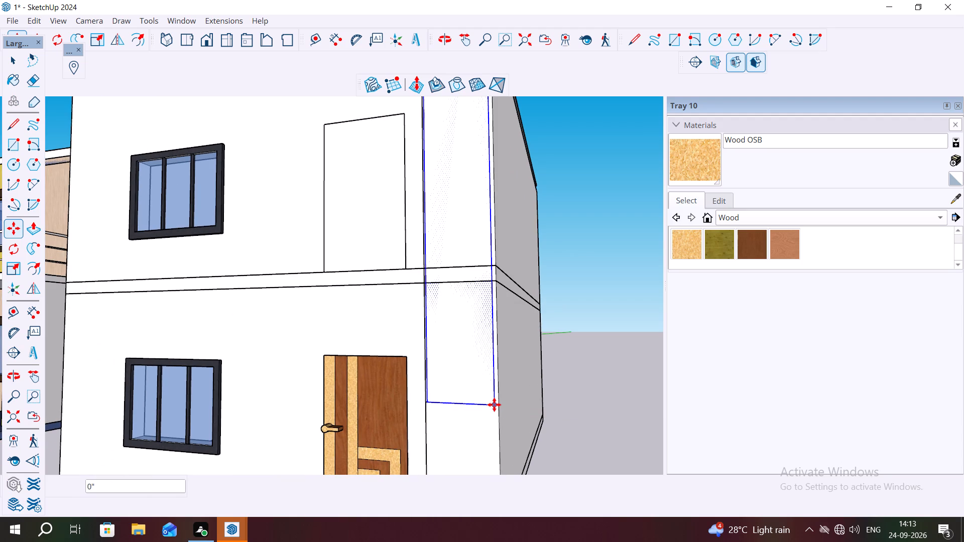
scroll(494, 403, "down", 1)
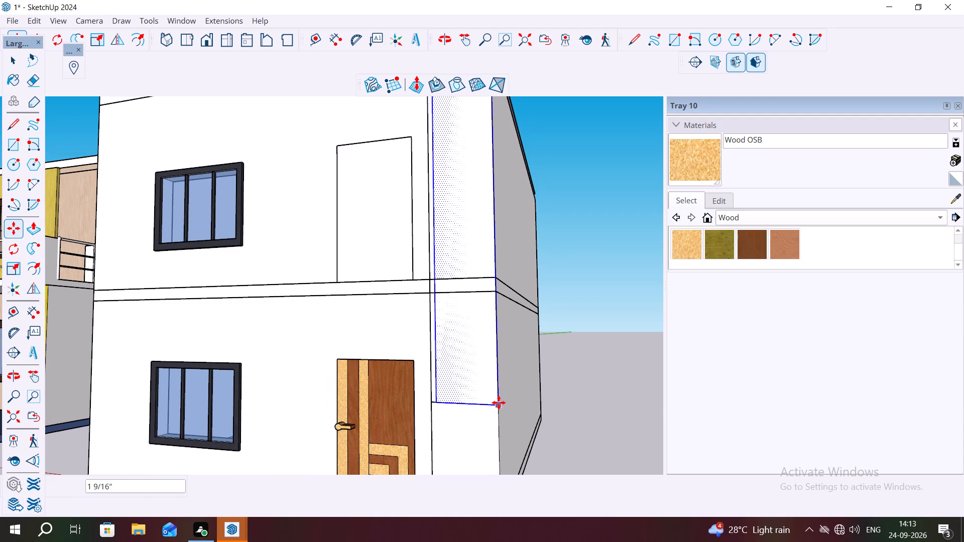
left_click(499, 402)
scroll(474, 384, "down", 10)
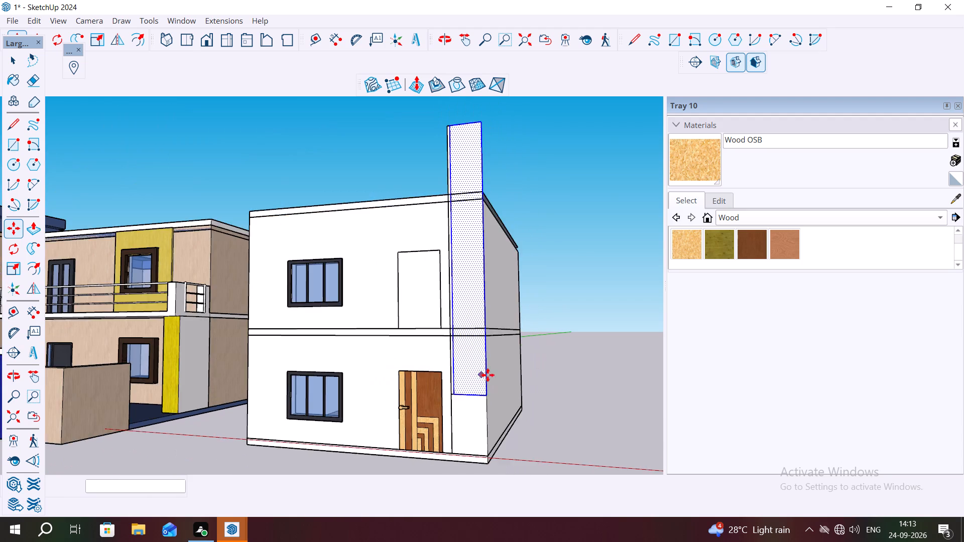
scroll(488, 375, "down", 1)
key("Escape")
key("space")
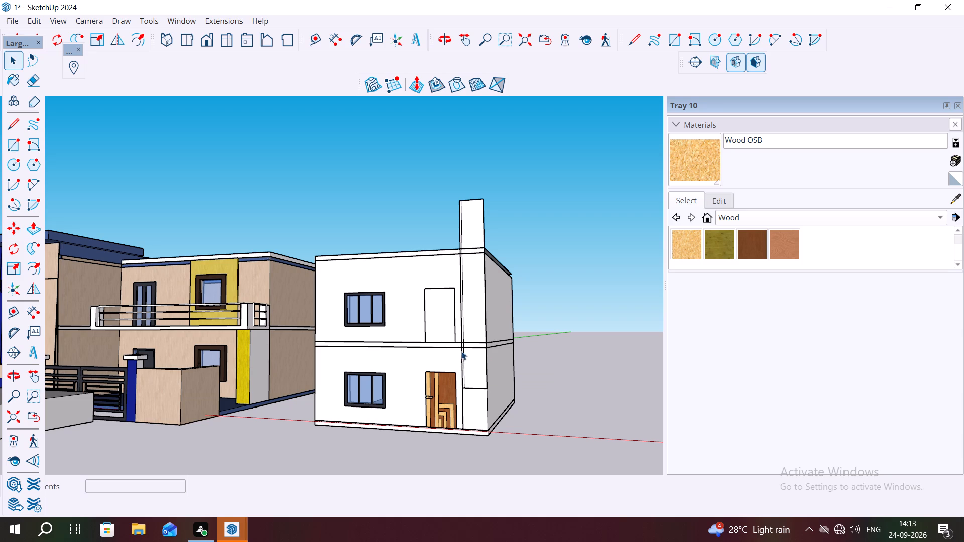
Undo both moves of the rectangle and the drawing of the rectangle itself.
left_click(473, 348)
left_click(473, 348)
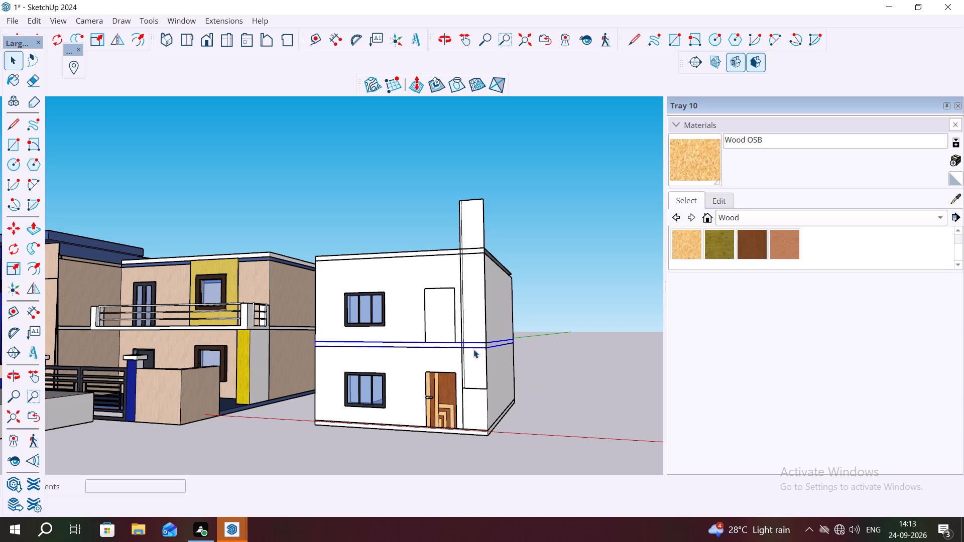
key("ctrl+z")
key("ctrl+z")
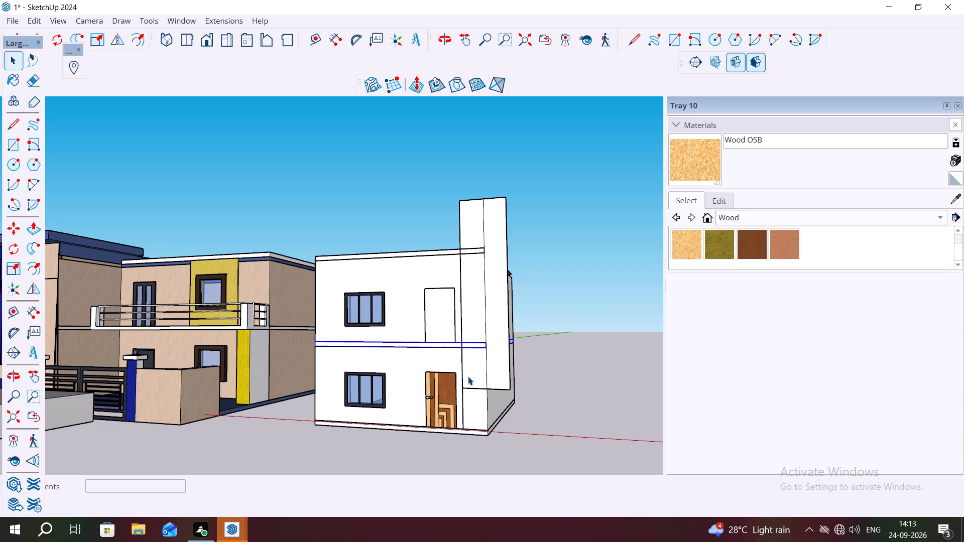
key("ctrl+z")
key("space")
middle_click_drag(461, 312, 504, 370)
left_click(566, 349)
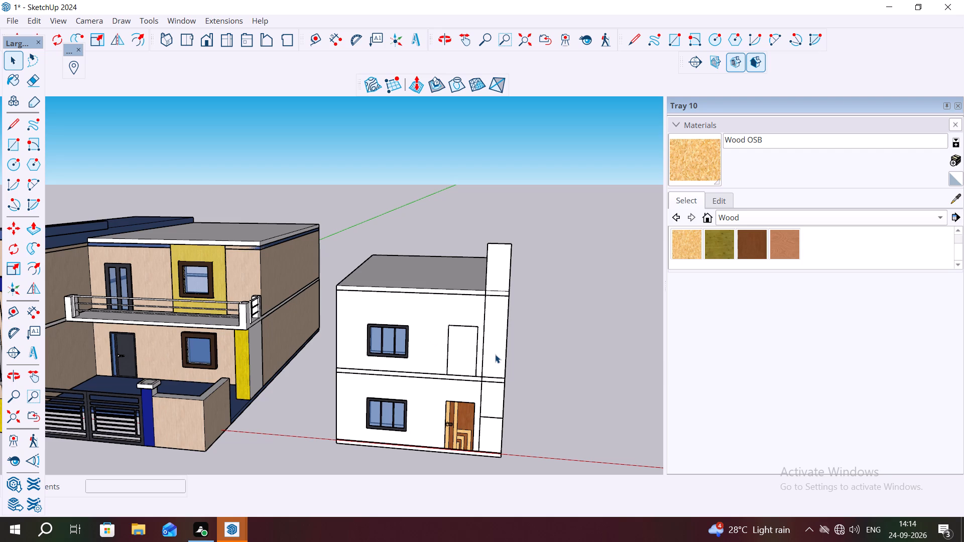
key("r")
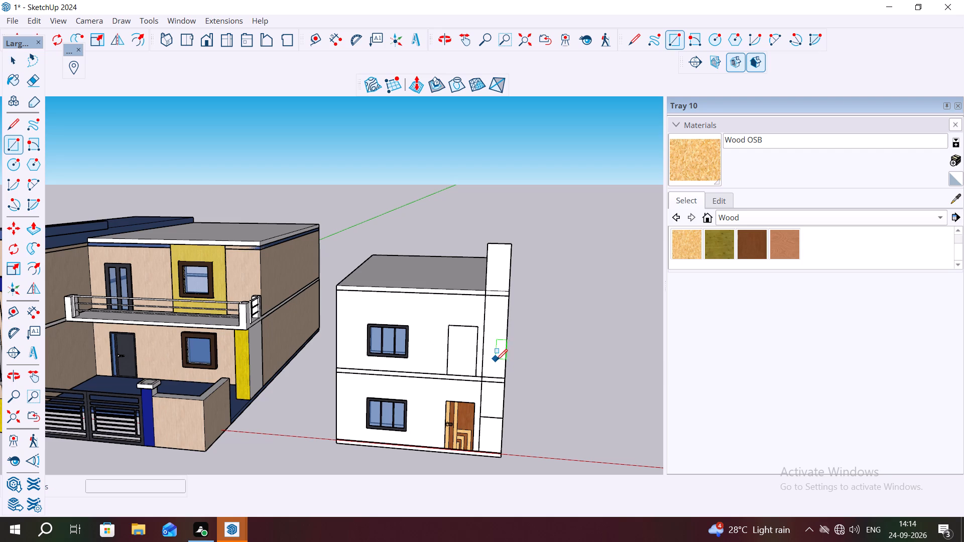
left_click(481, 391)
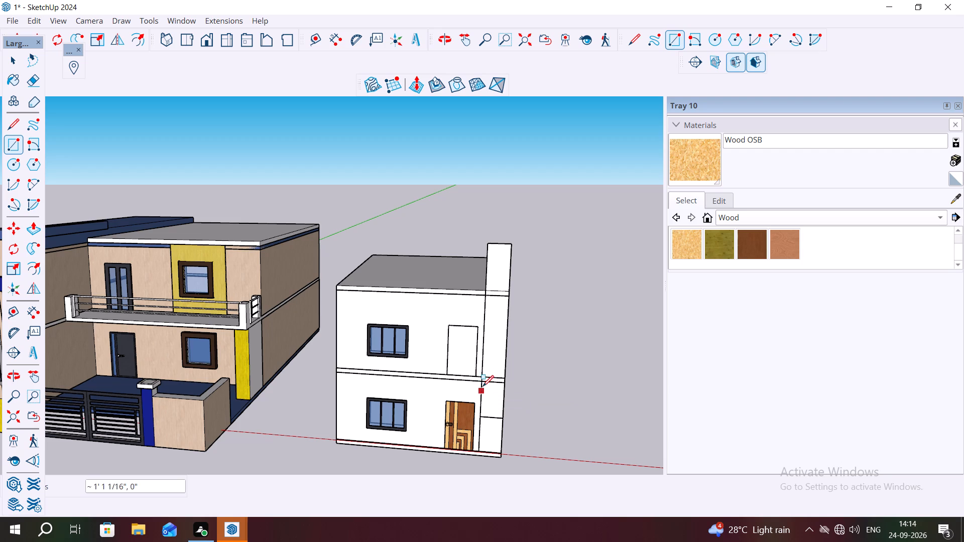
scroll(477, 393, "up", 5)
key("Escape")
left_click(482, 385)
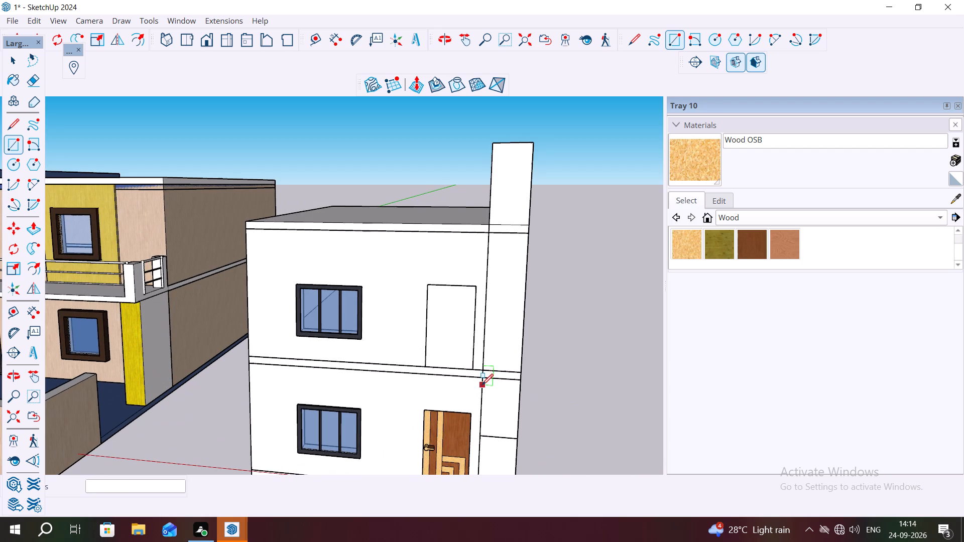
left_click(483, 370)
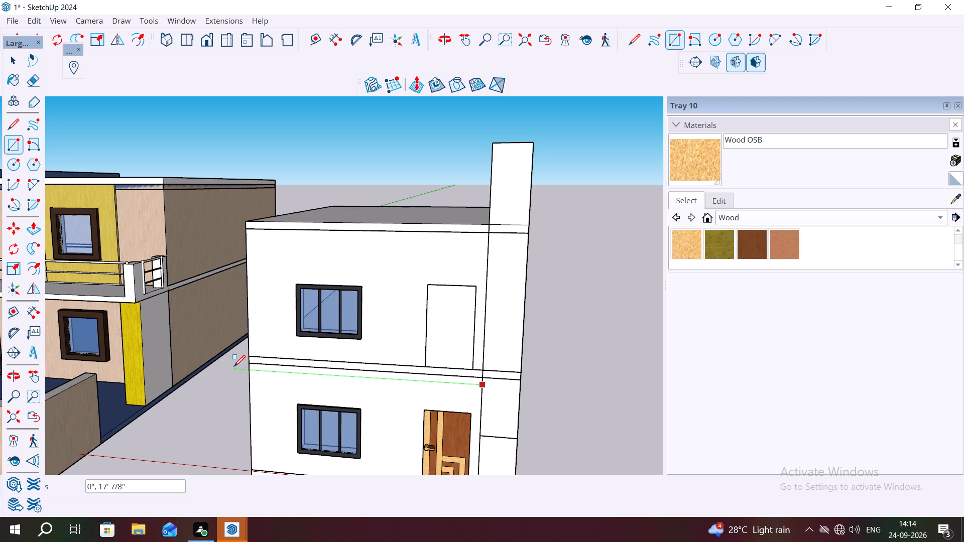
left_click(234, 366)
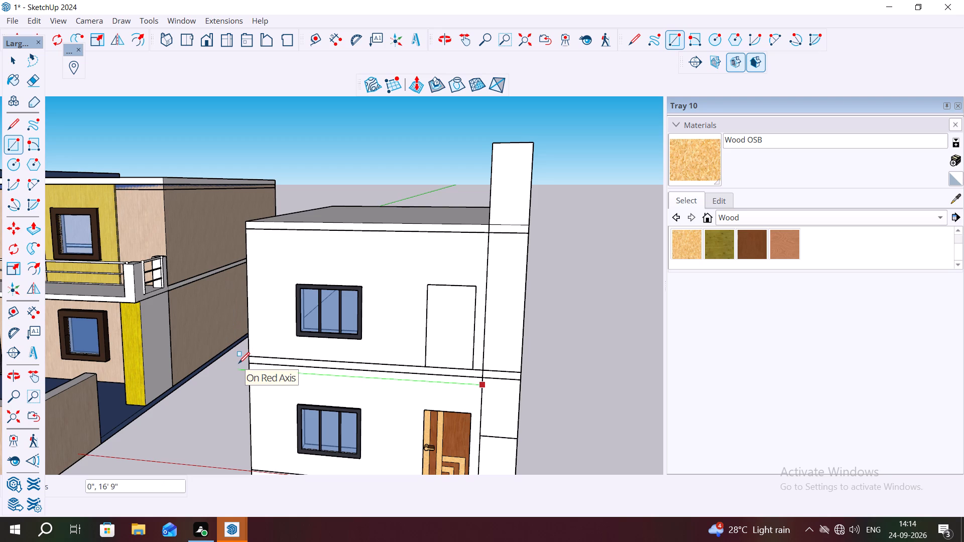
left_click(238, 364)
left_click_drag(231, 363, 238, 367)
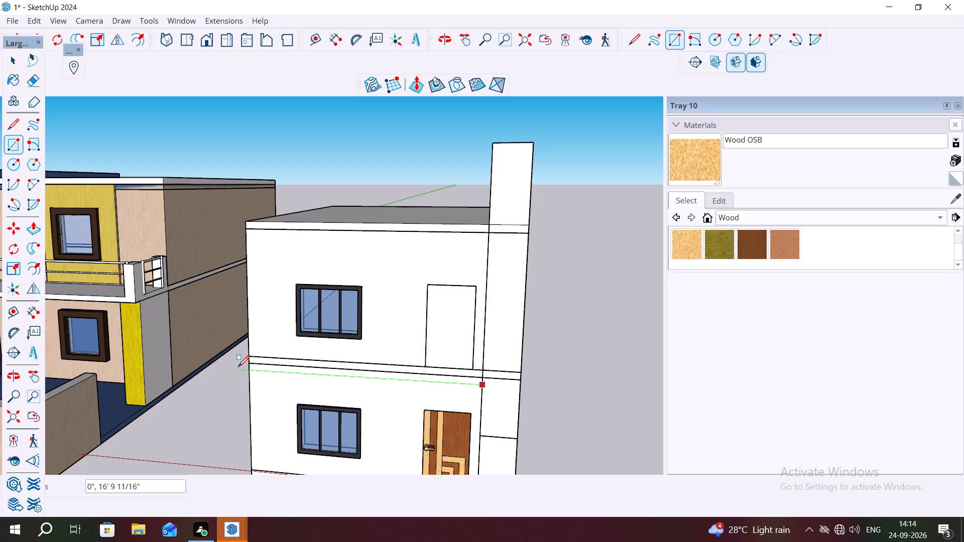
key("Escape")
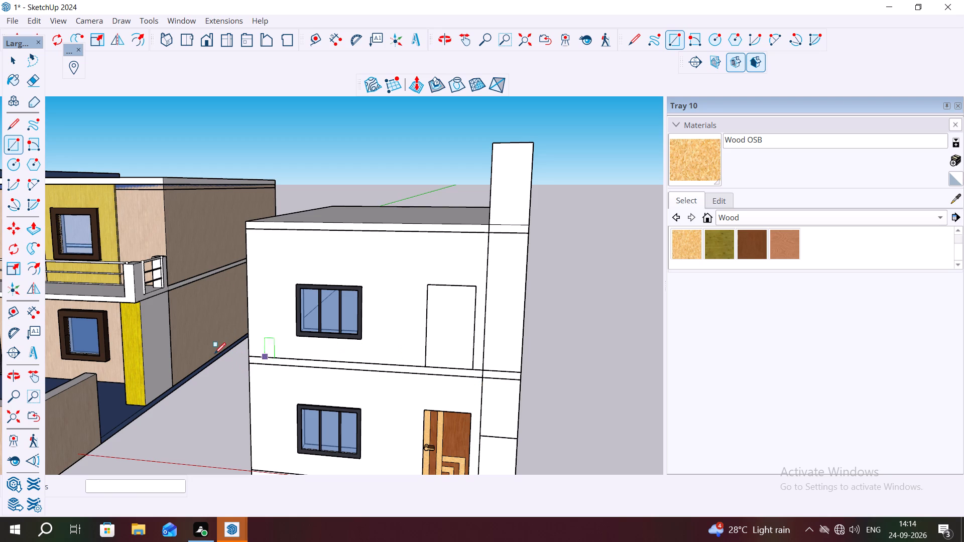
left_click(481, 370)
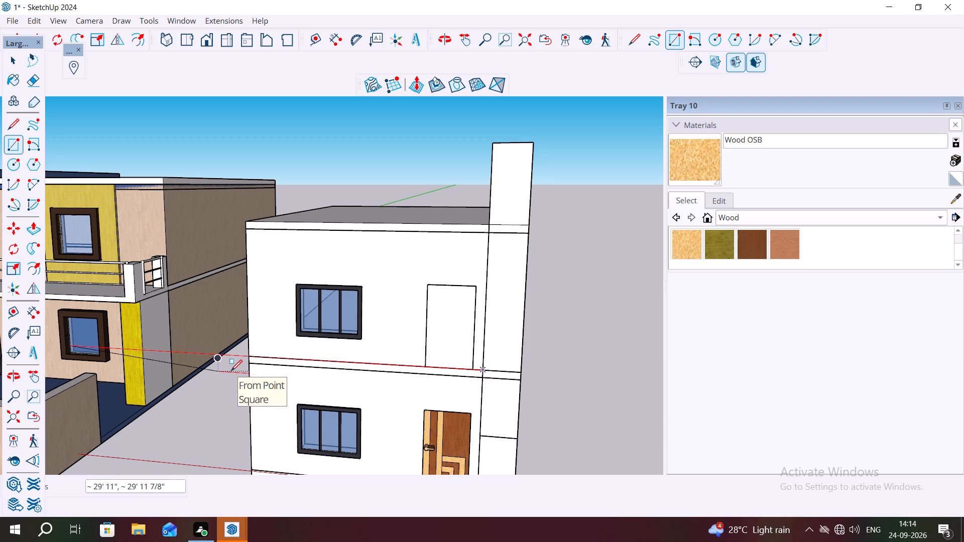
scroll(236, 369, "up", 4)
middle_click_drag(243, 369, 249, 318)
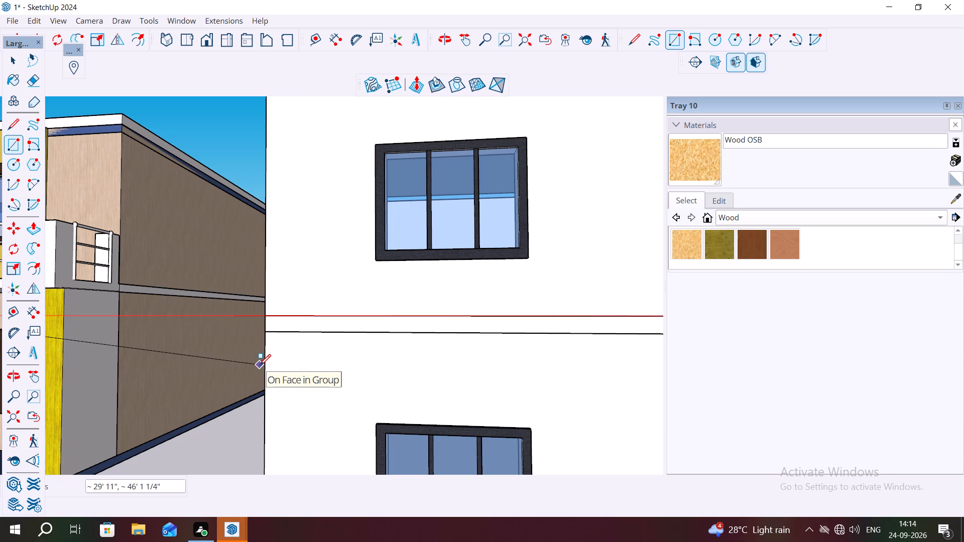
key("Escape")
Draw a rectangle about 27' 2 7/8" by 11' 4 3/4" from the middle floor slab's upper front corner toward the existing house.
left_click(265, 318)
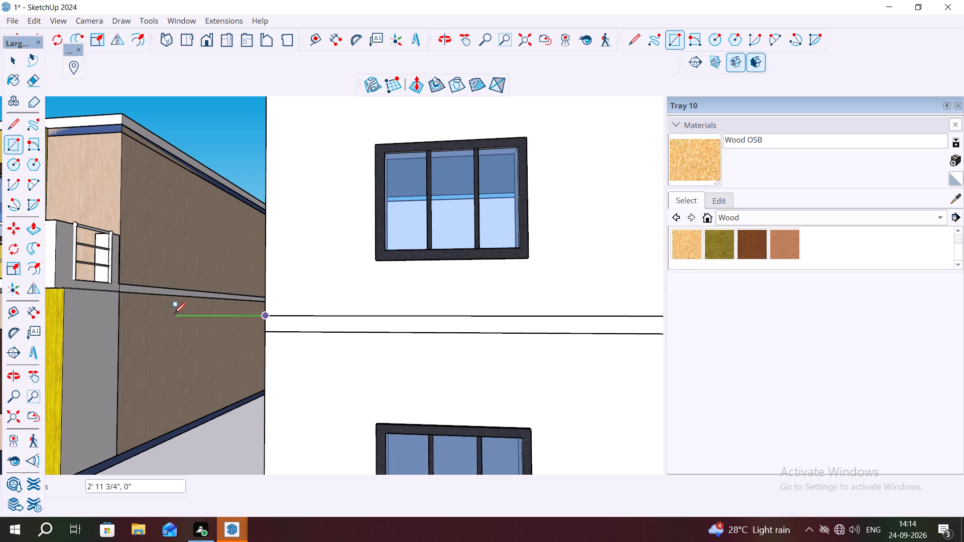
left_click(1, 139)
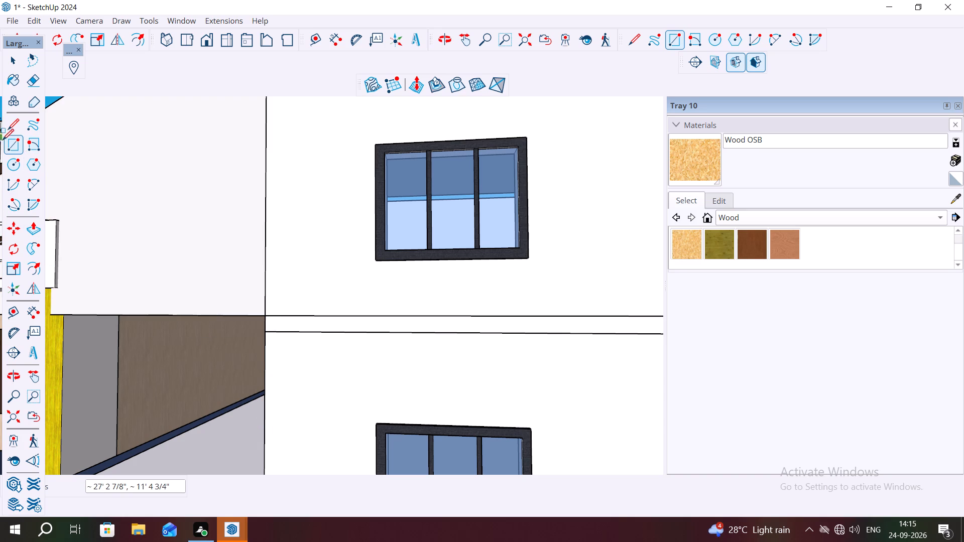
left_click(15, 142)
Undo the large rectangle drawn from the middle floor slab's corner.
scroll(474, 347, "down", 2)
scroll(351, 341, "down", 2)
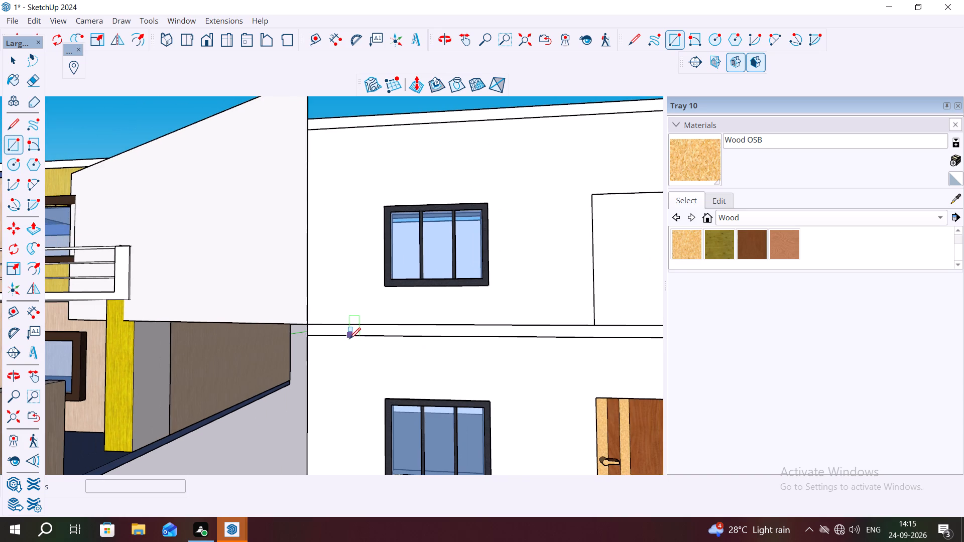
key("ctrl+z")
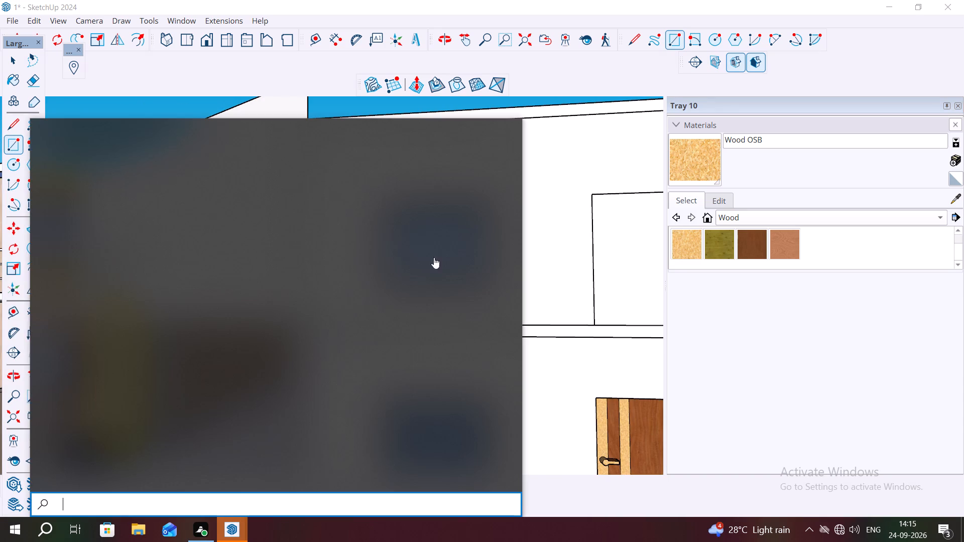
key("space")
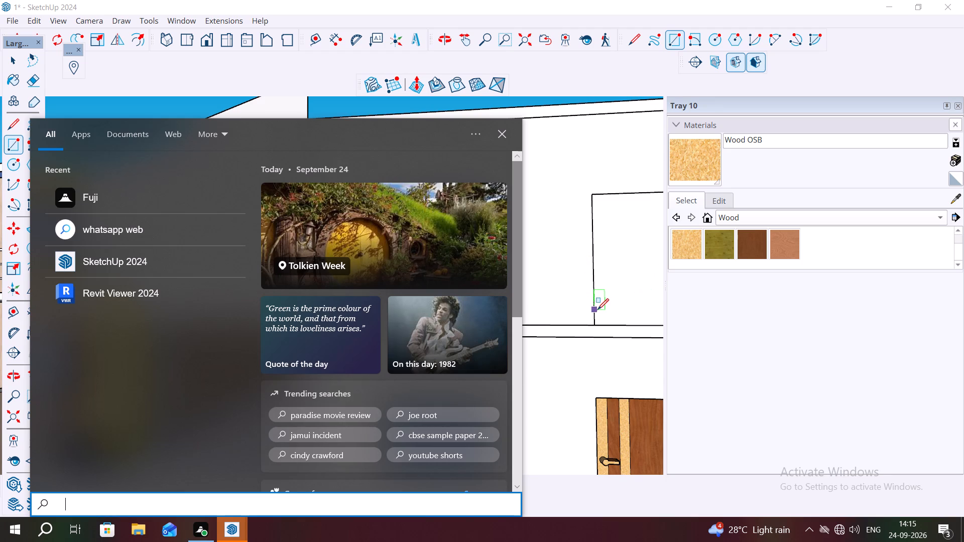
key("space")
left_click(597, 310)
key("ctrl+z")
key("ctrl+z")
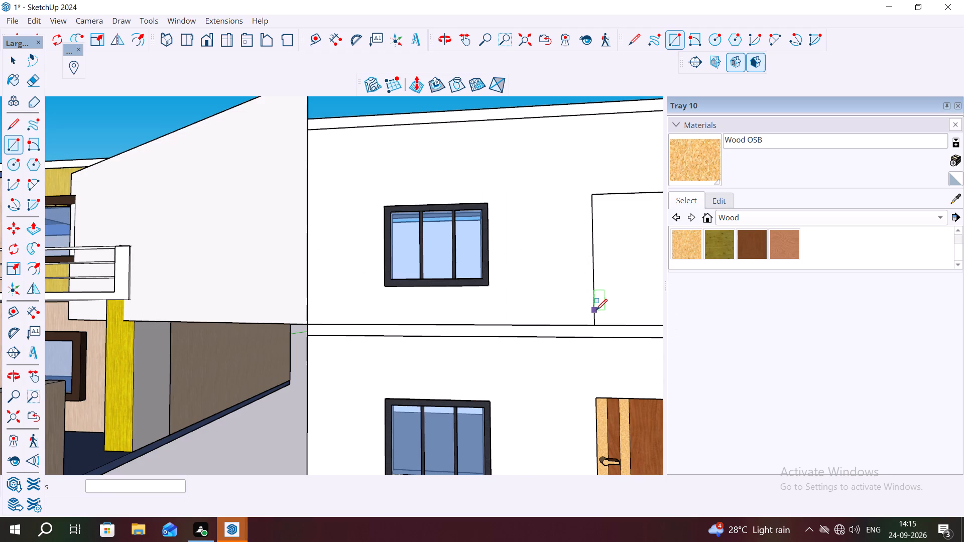
Draw a rectangle about 11 1/8" by 1' 6" outward from the middle floor slab's upper front corner, on the side facing the existing house.
left_click(306, 324)
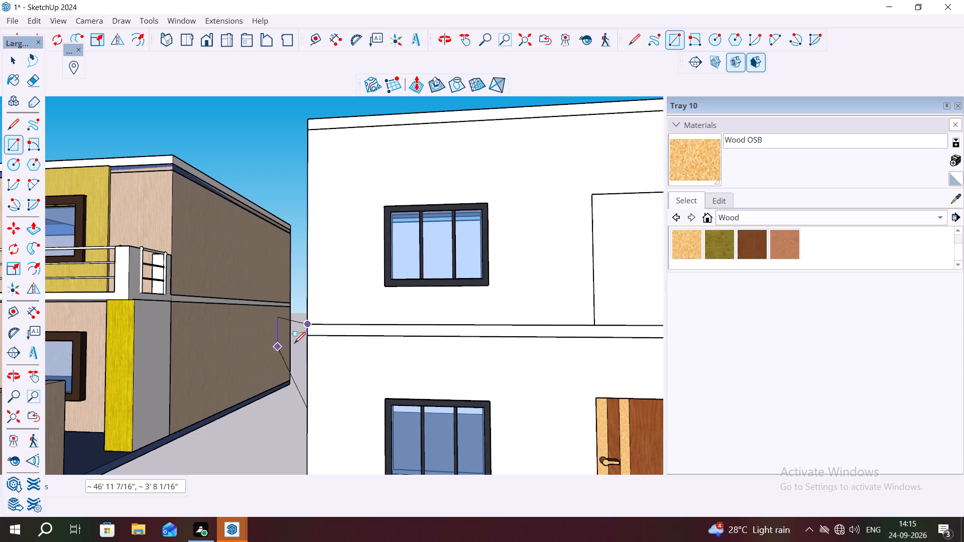
scroll(305, 327, "up", 5)
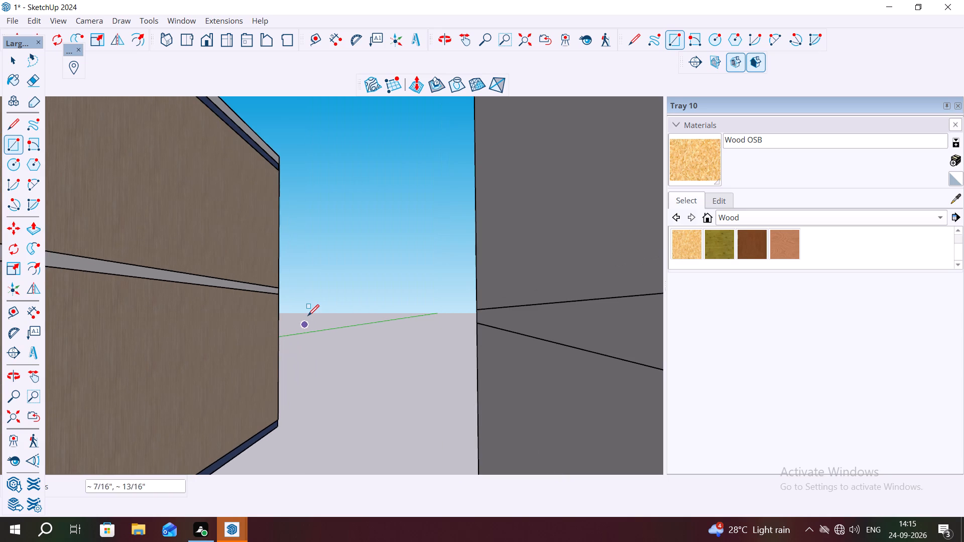
scroll(308, 315, "down", 6)
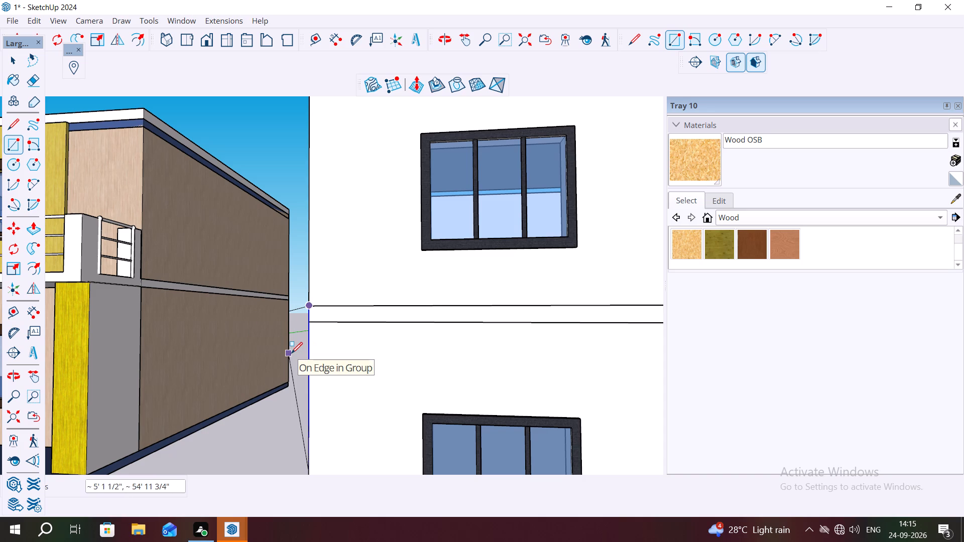
middle_click_drag(291, 352, 331, 363)
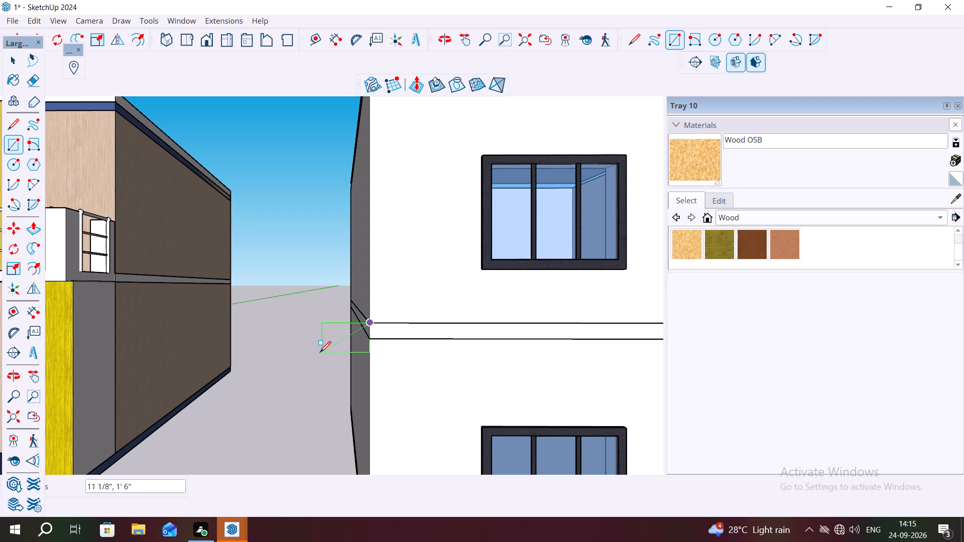
left_click(320, 352)
Draw a rectangle about 10 1/2" by 15' 11" from the middle floor slab's upper front corner to the vertical edge beyond the door.
scroll(259, 355, "down", 4)
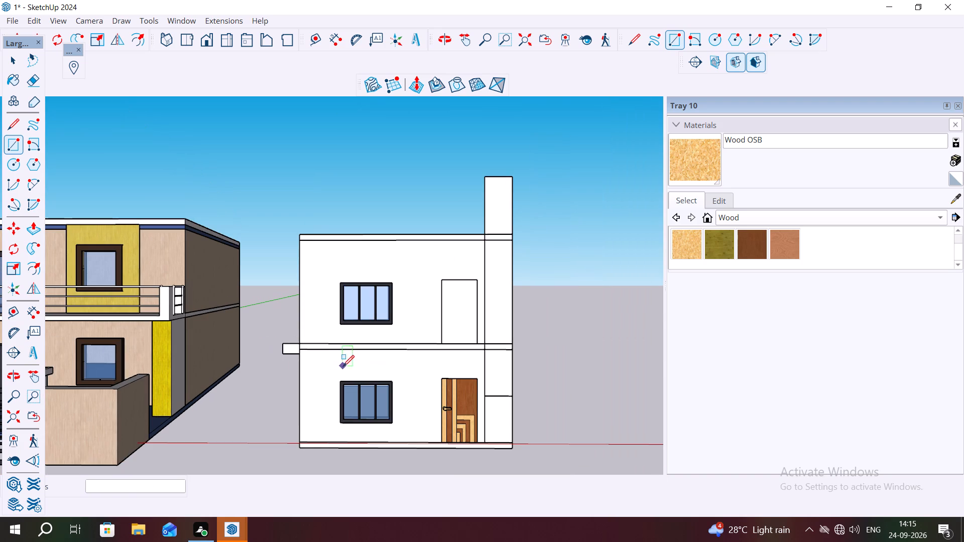
left_click(300, 342)
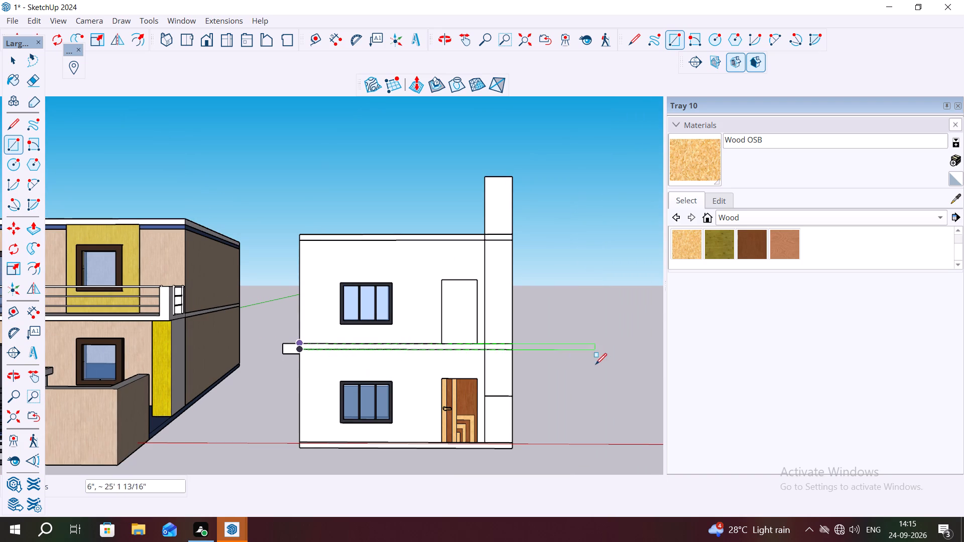
scroll(493, 356, "up", 5)
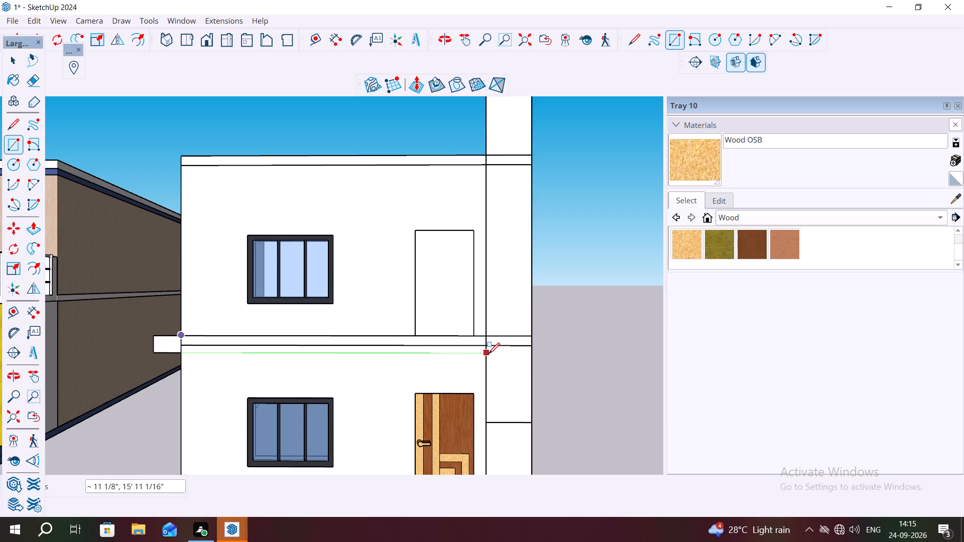
scroll(489, 353, "up", 3)
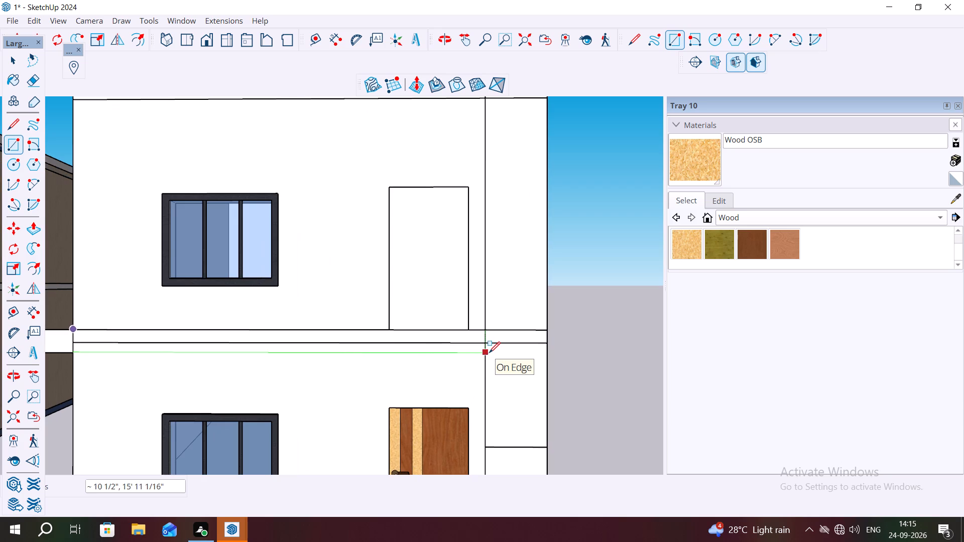
left_click(489, 353)
Draw a rectangle about 1' 1 1/4" by 10 1/2" from the front band's lower corner to the side stub's top edge.
scroll(456, 353, "down", 2)
scroll(66, 330, "up", 1)
scroll(198, 388, "up", 2)
scroll(142, 341, "up", 9)
scroll(160, 356, "down", 4)
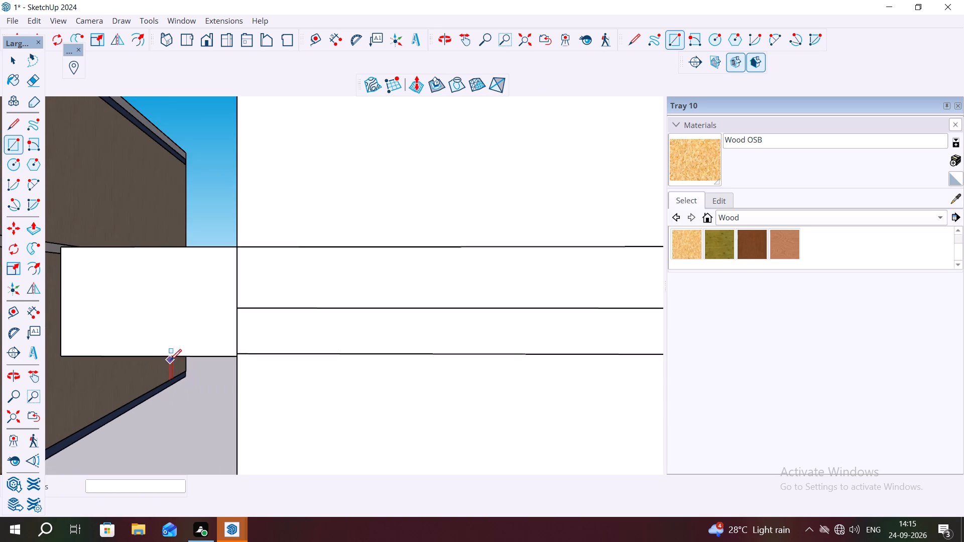
scroll(223, 363, "up", 5)
scroll(232, 364, "down", 5)
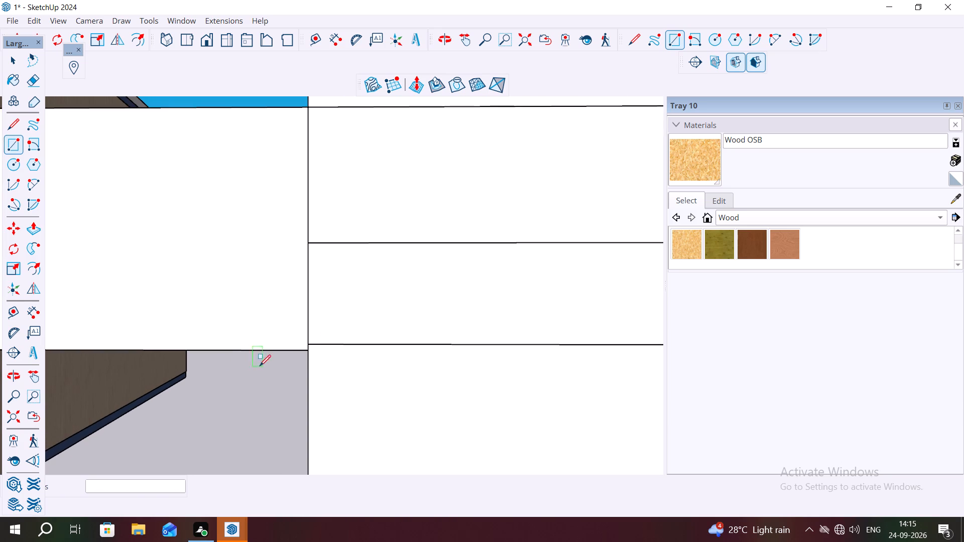
left_click(309, 344)
scroll(296, 214, "down", 6)
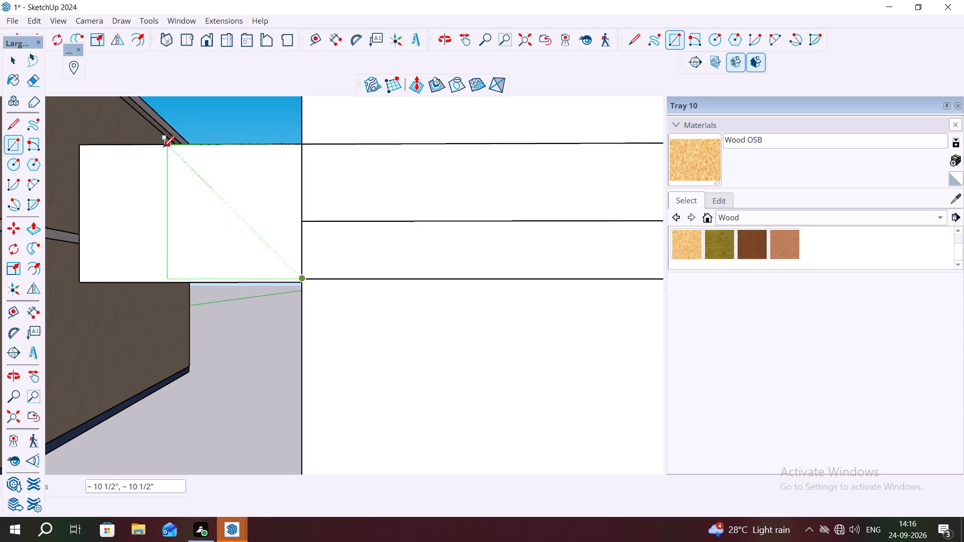
left_click(133, 146)
key("Escape")
Cut the surplus outer face from the side stub and erase its three leftover edges.
key("space")
left_click(101, 193)
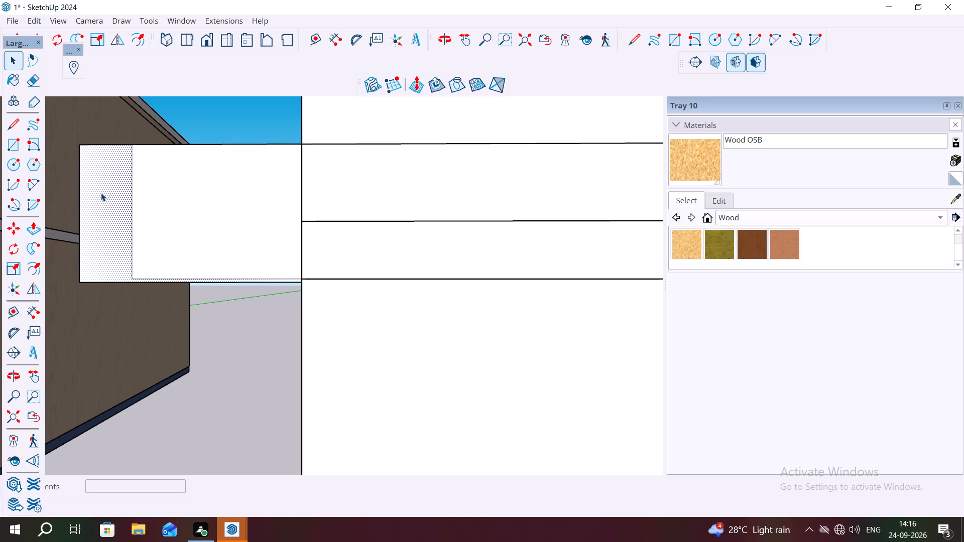
key("ctrl+x")
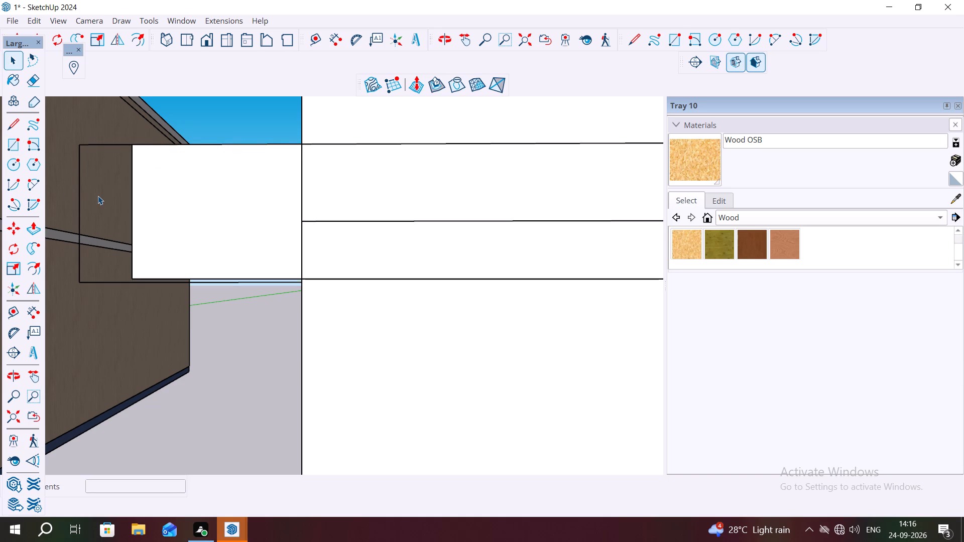
key("e")
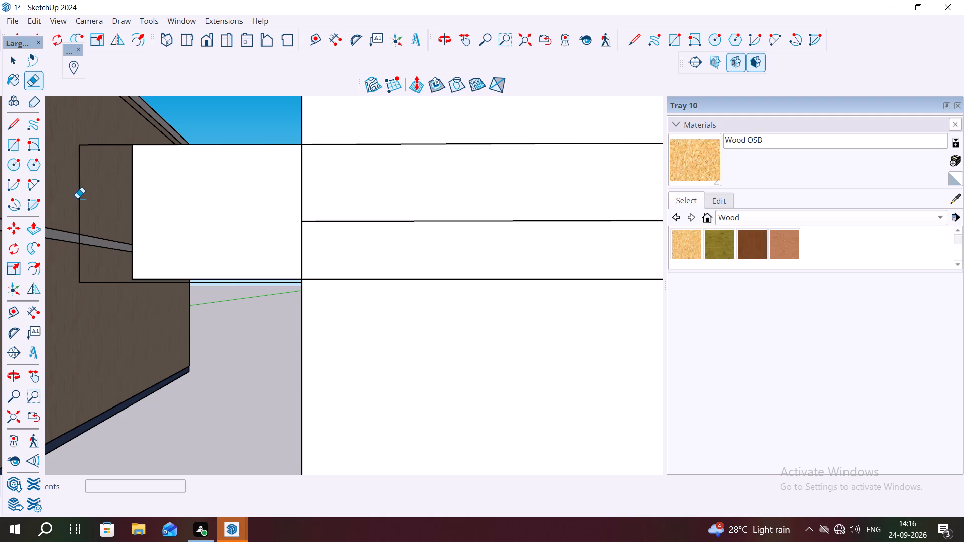
left_click(77, 198)
left_click(79, 200)
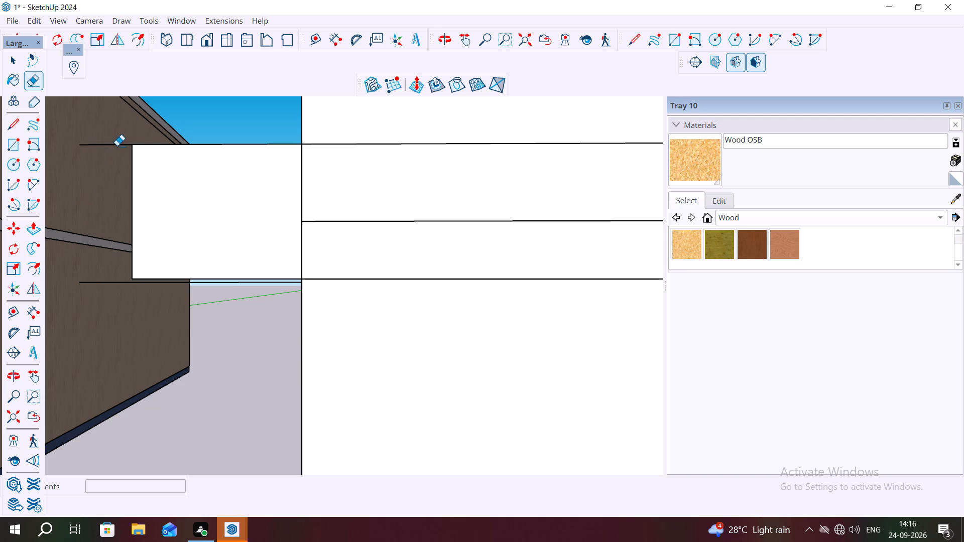
left_click(117, 145)
left_click(103, 283)
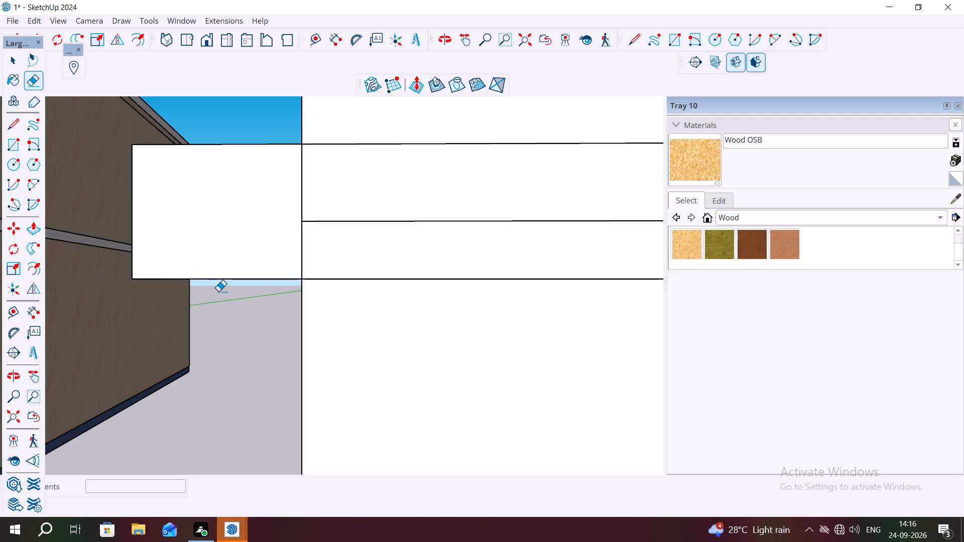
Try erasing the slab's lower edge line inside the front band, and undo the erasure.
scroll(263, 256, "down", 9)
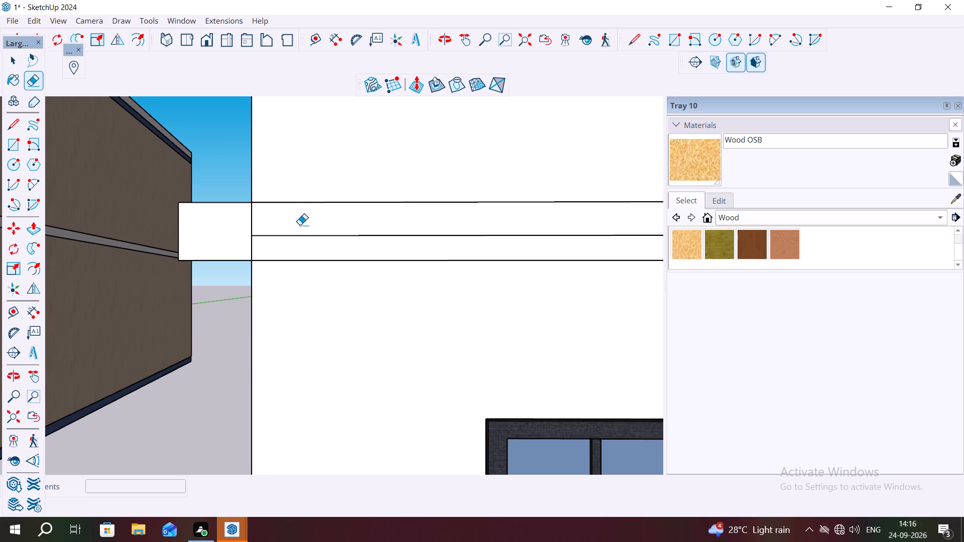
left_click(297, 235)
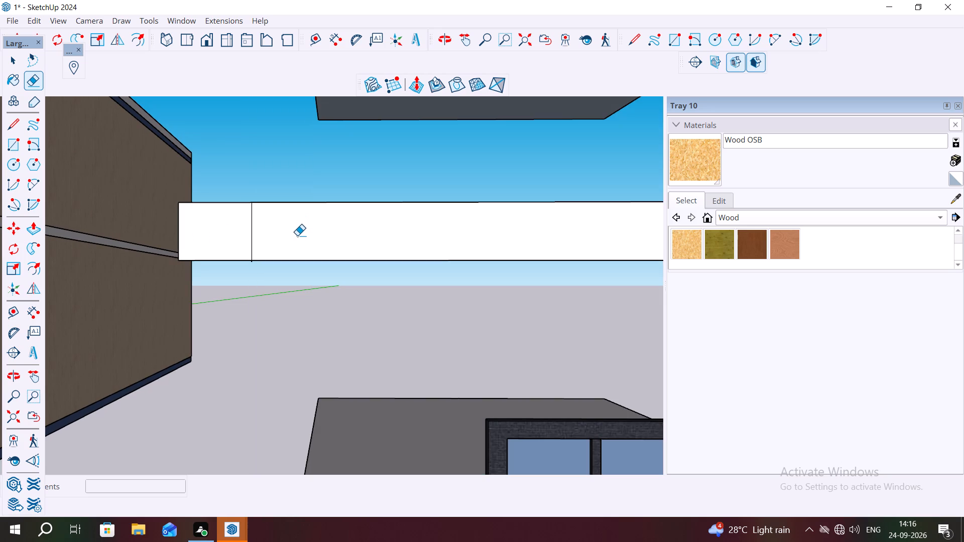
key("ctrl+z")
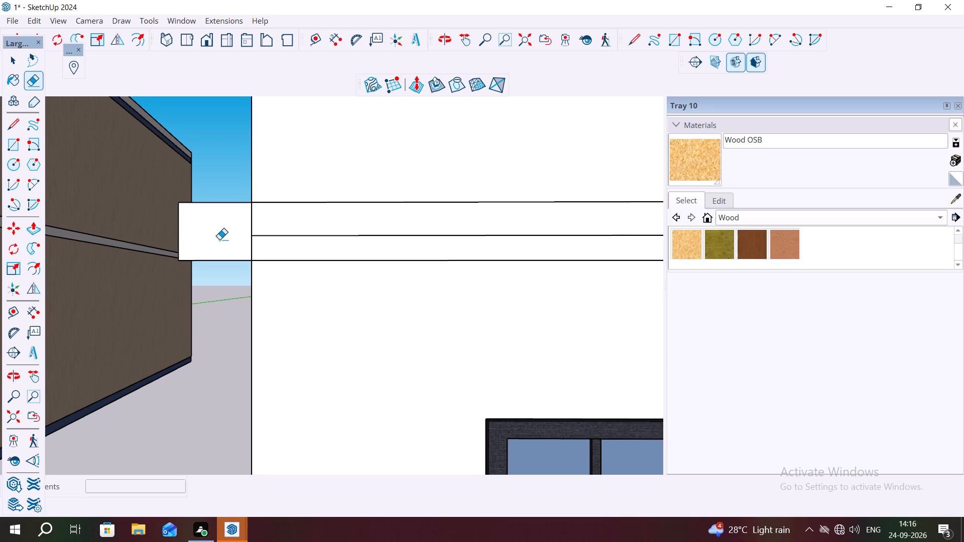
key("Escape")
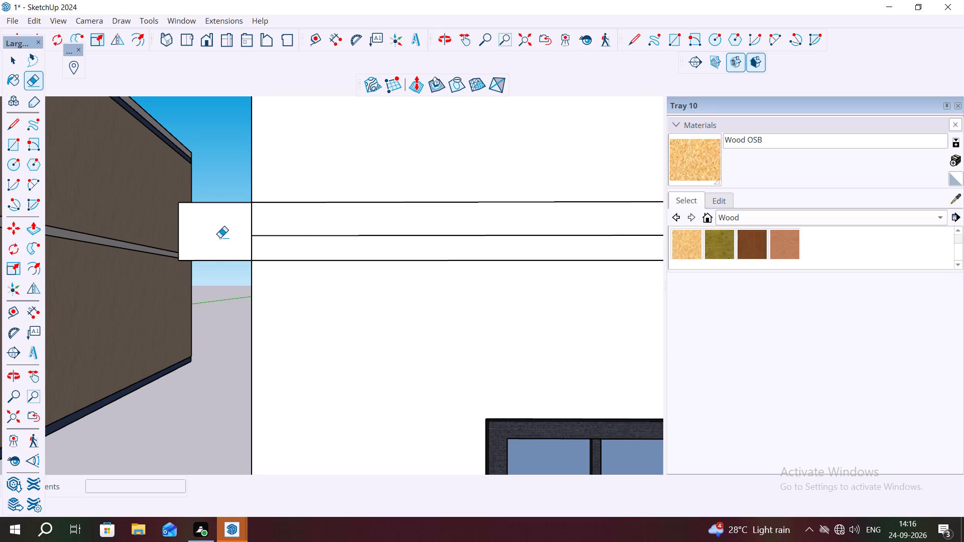
Push/Pull the side stub and the long front band outward by 4".
key("space")
double_click(220, 233)
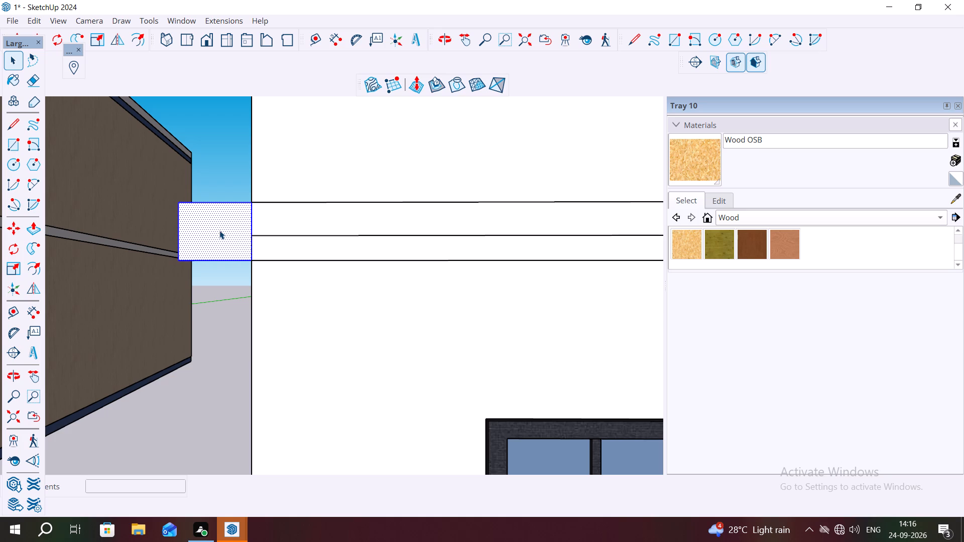
key("p")
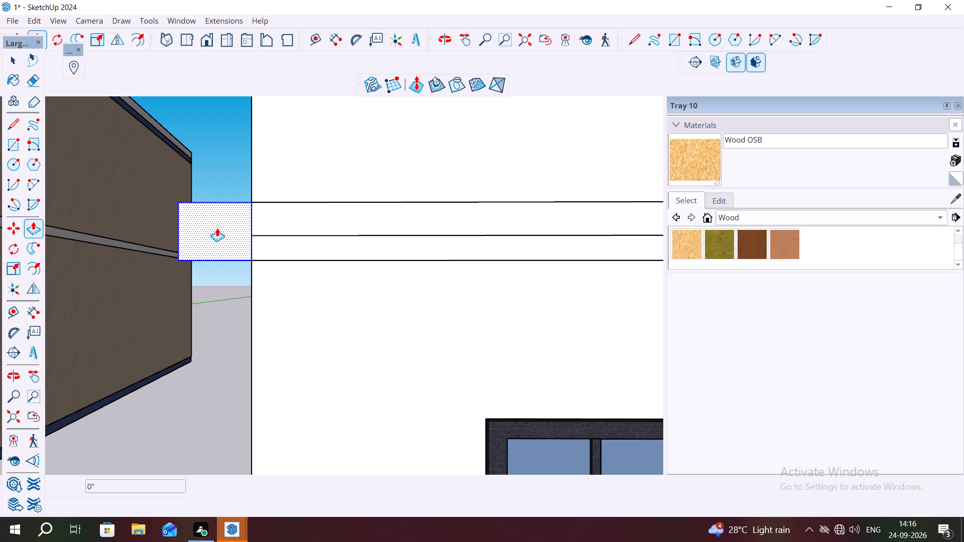
left_click(217, 228)
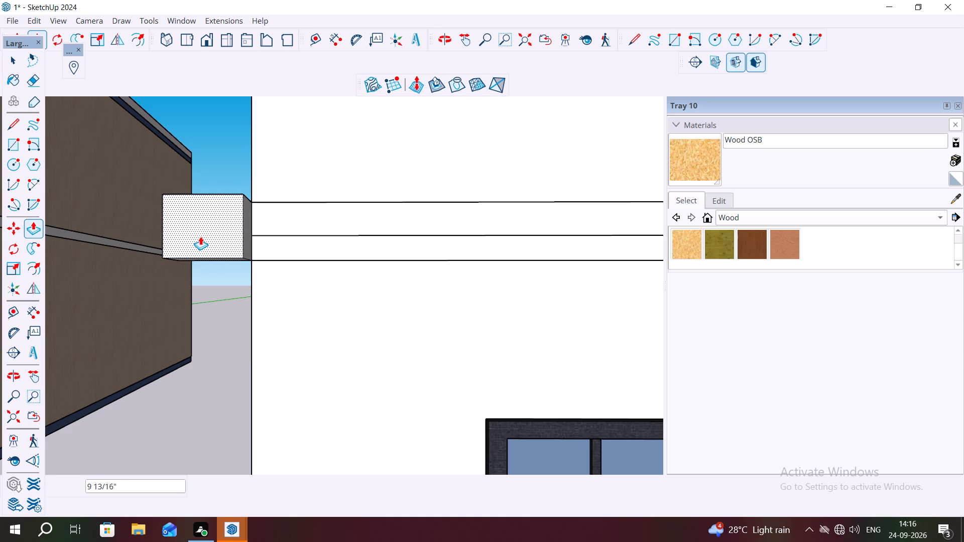
type("4\"")
key("Return")
double_click(324, 242)
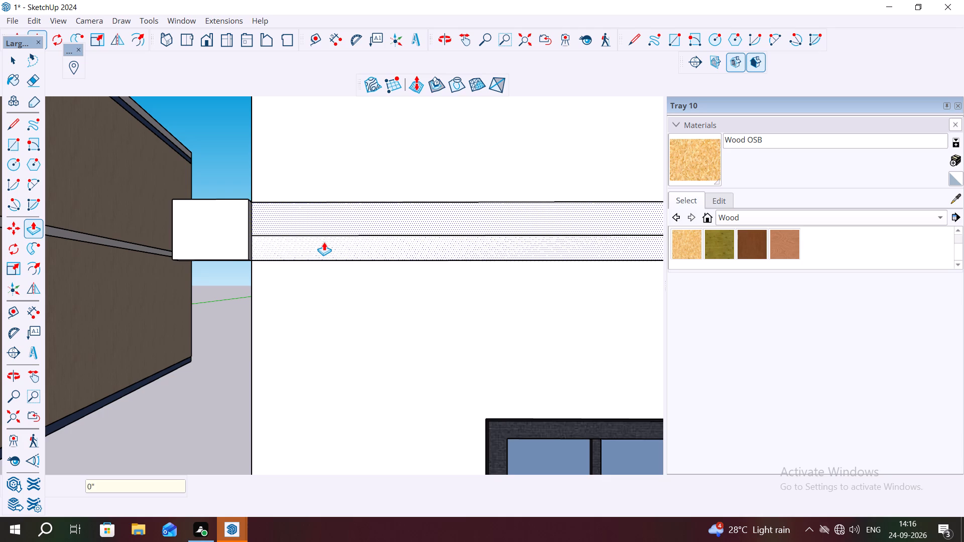
scroll(251, 220, "down", 9)
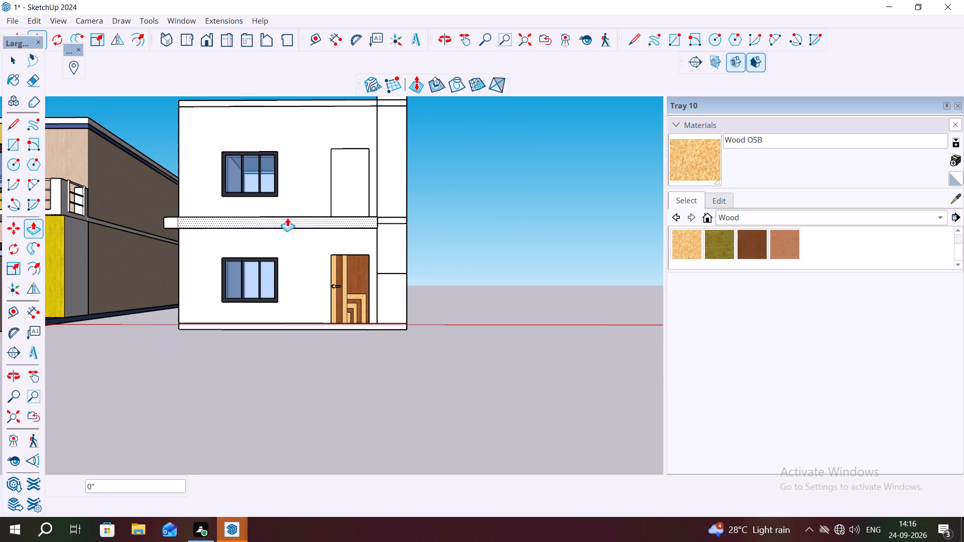
scroll(162, 222, "up", 5)
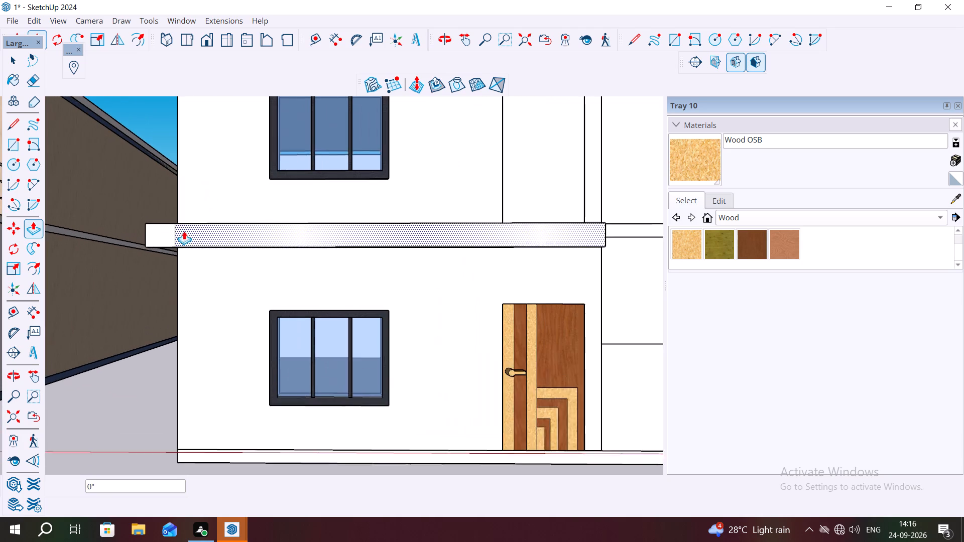
scroll(184, 231, "up", 1)
Delete the seam edge between the side stub and the long band on the front face.
key("space")
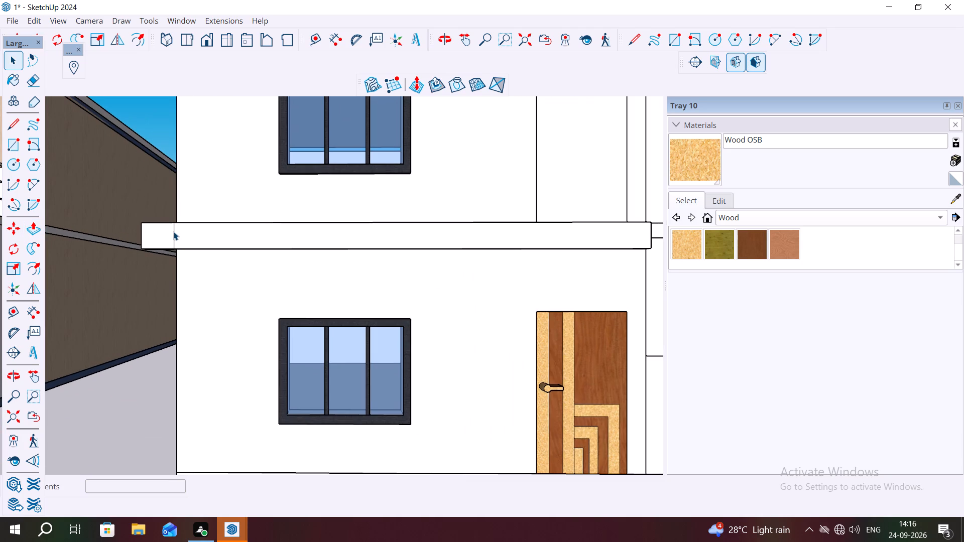
left_click(173, 231)
key("Delete")
Erase the two short dividing lines on the band's top face, near the upper door outline.
scroll(222, 244, "down", 7)
middle_click_drag(250, 217, 276, 308)
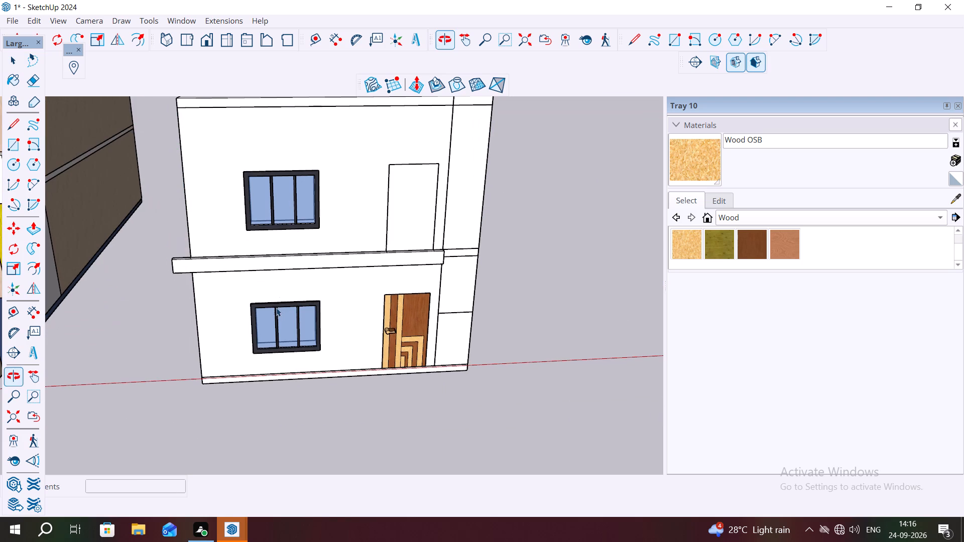
middle_click_drag(280, 247, 290, 316)
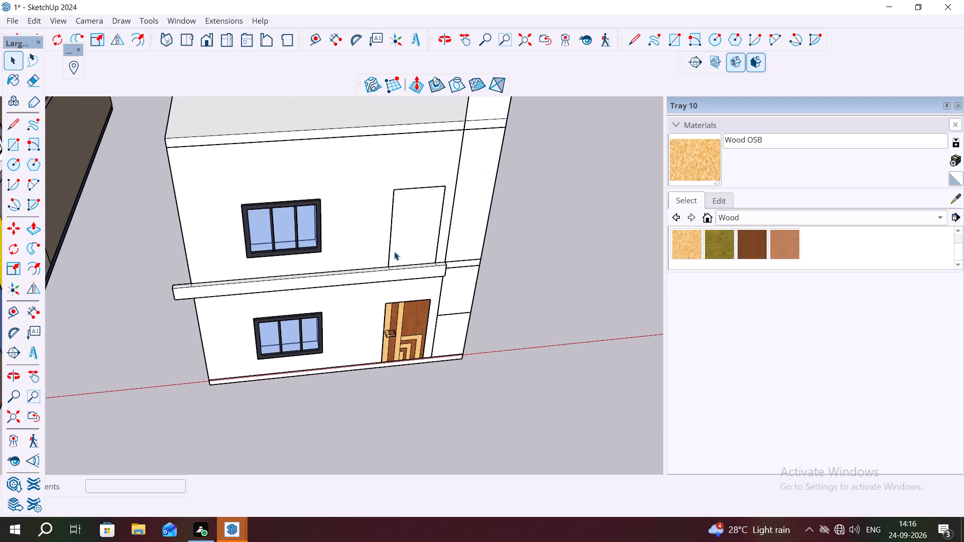
scroll(392, 256, "up", 11)
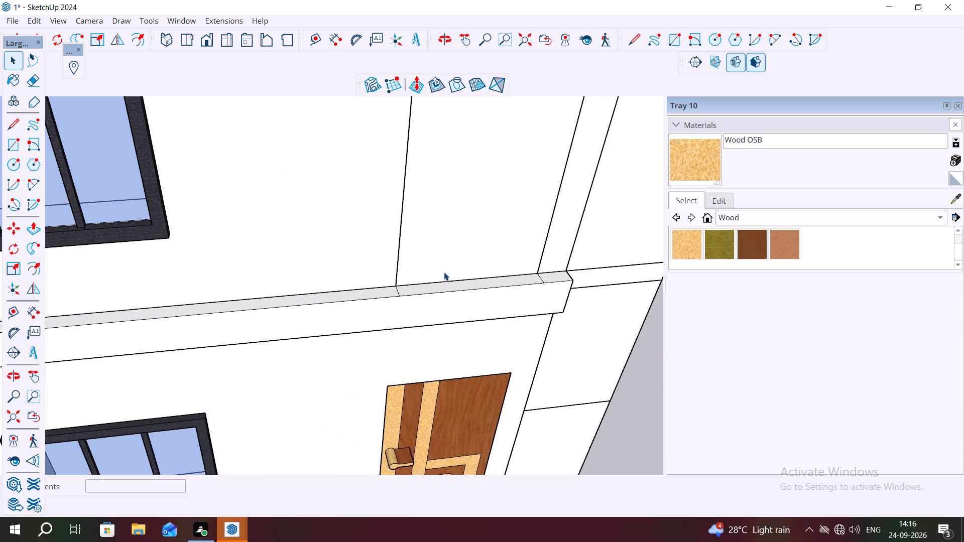
key("r")
scroll(404, 301, "up", 3)
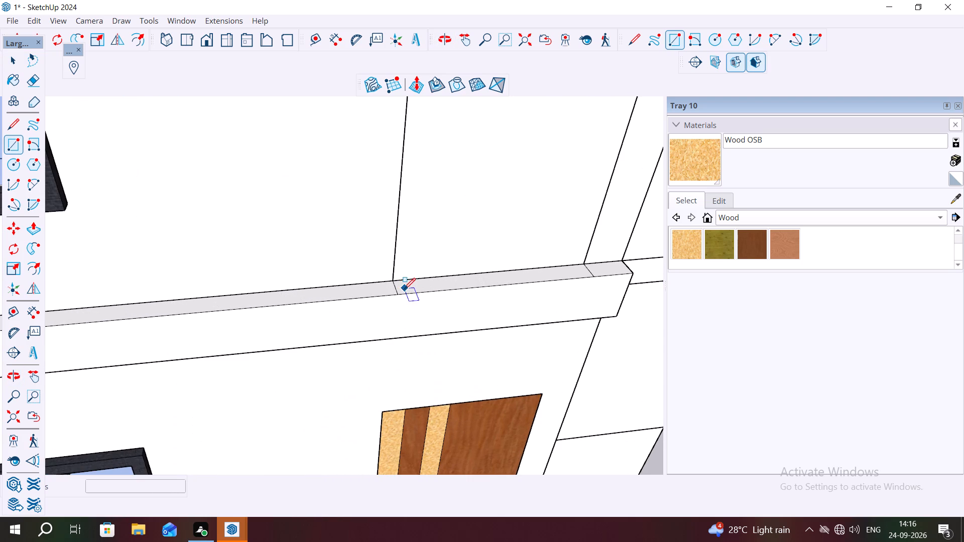
key("e")
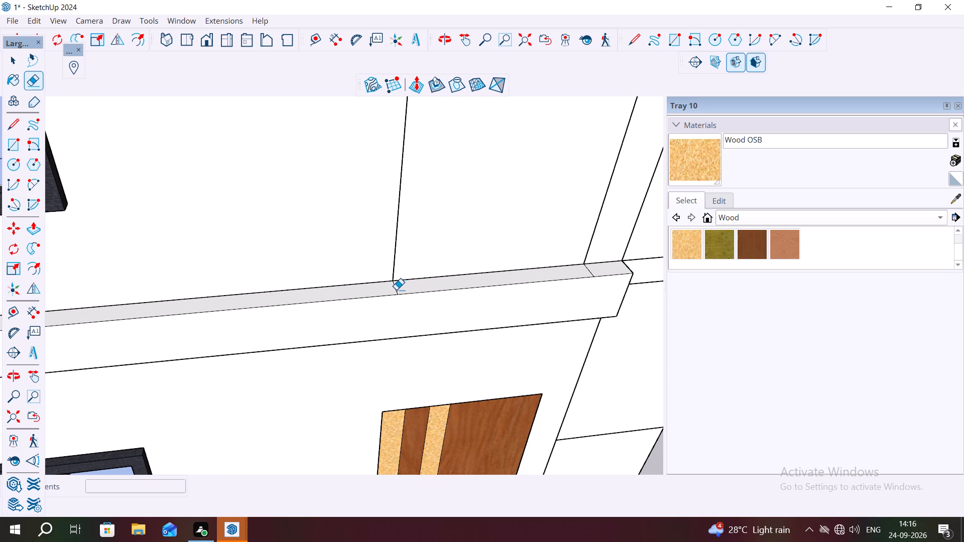
left_click(396, 290)
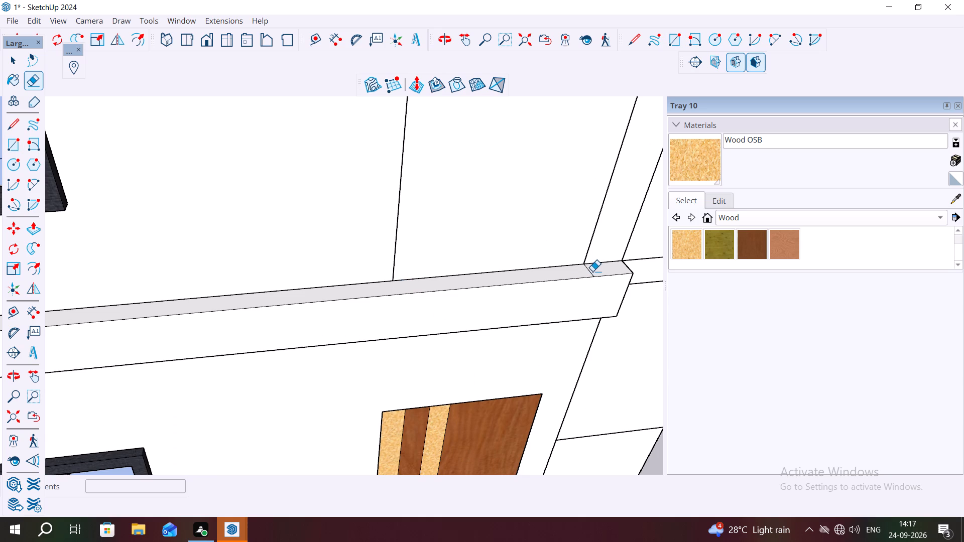
left_click(590, 272)
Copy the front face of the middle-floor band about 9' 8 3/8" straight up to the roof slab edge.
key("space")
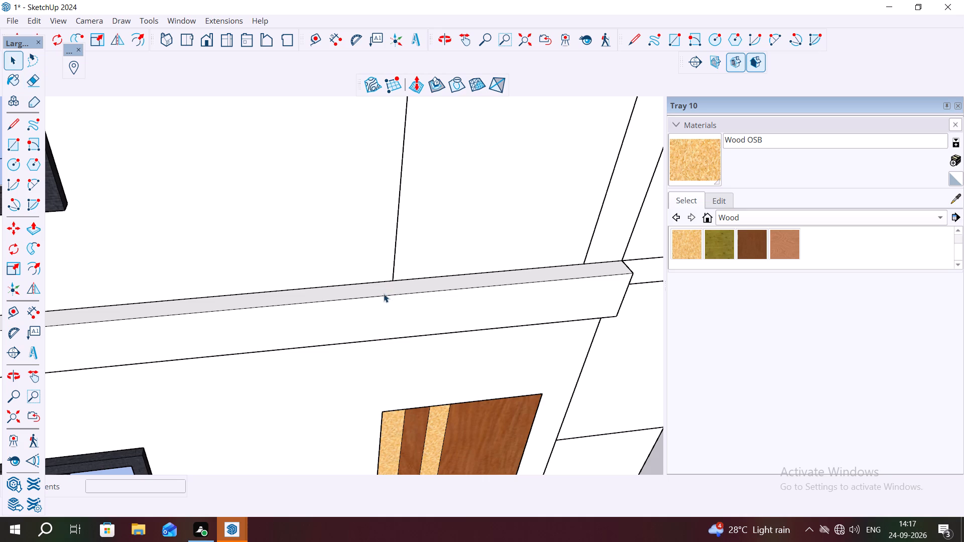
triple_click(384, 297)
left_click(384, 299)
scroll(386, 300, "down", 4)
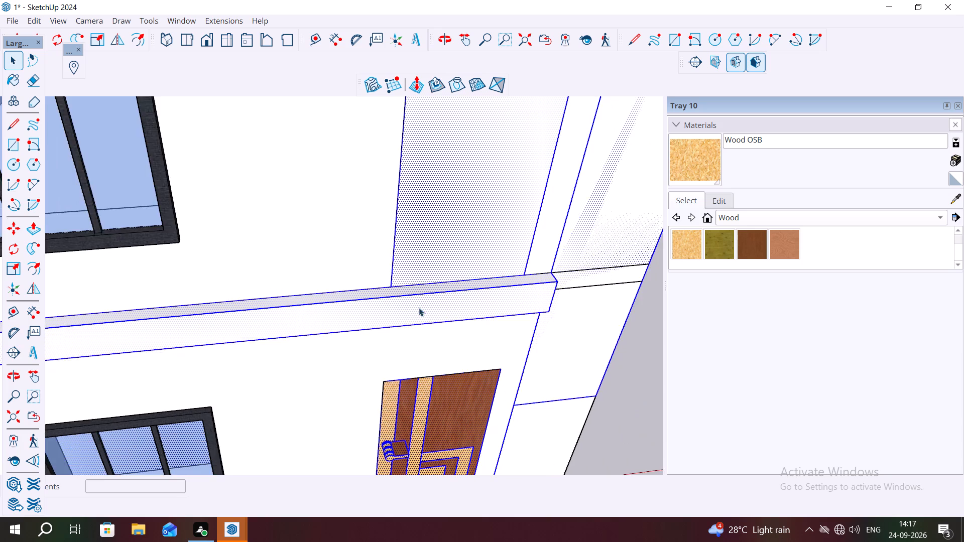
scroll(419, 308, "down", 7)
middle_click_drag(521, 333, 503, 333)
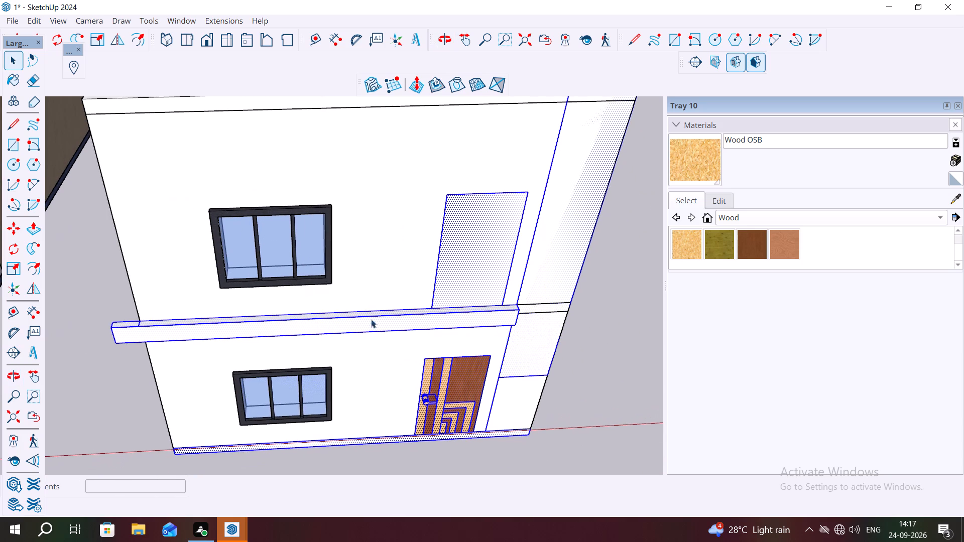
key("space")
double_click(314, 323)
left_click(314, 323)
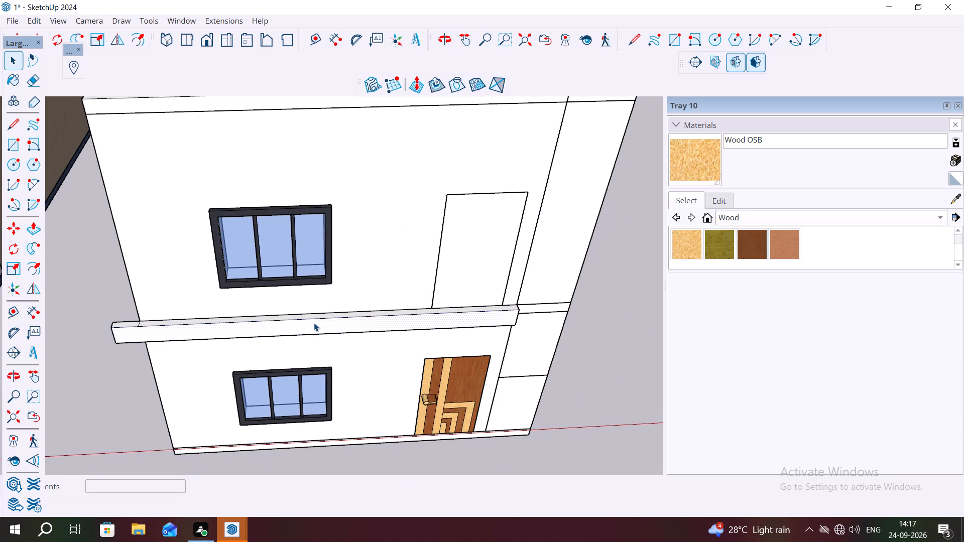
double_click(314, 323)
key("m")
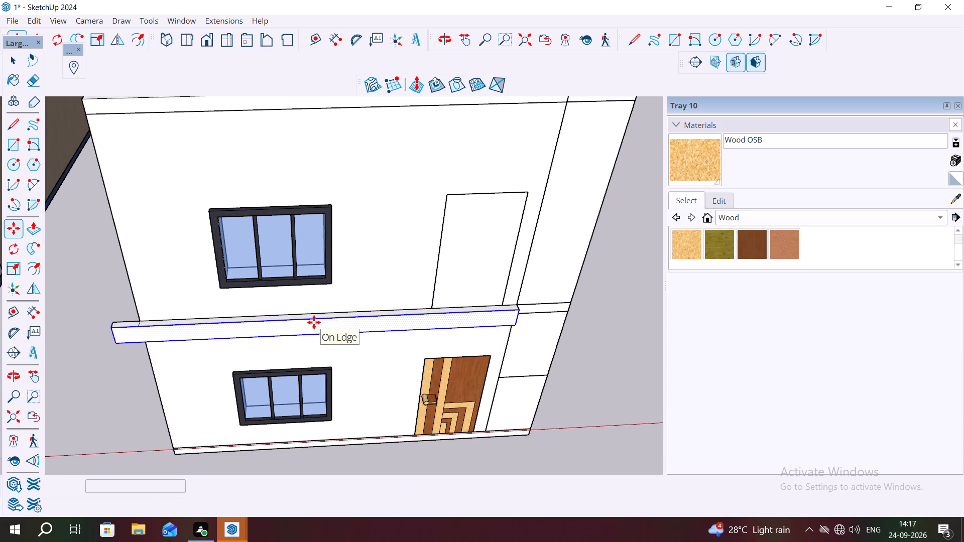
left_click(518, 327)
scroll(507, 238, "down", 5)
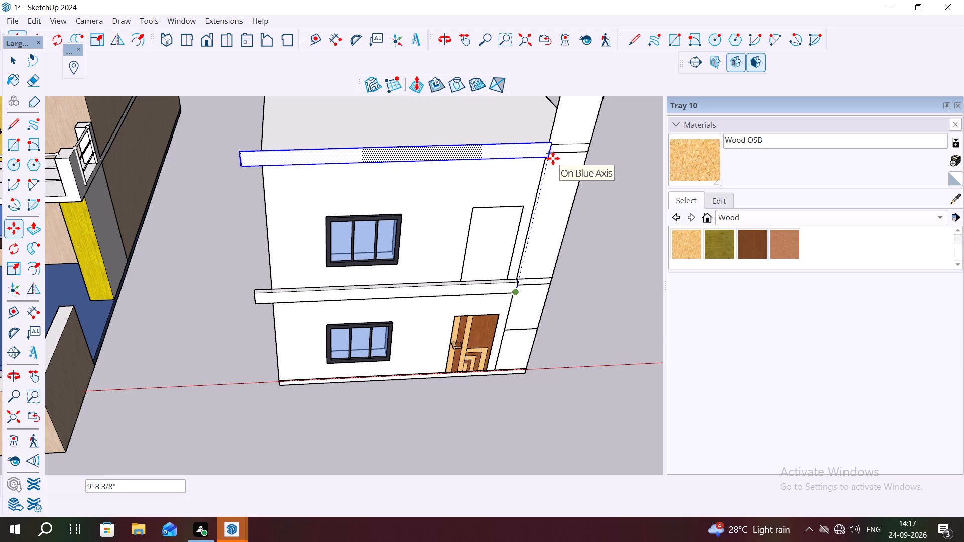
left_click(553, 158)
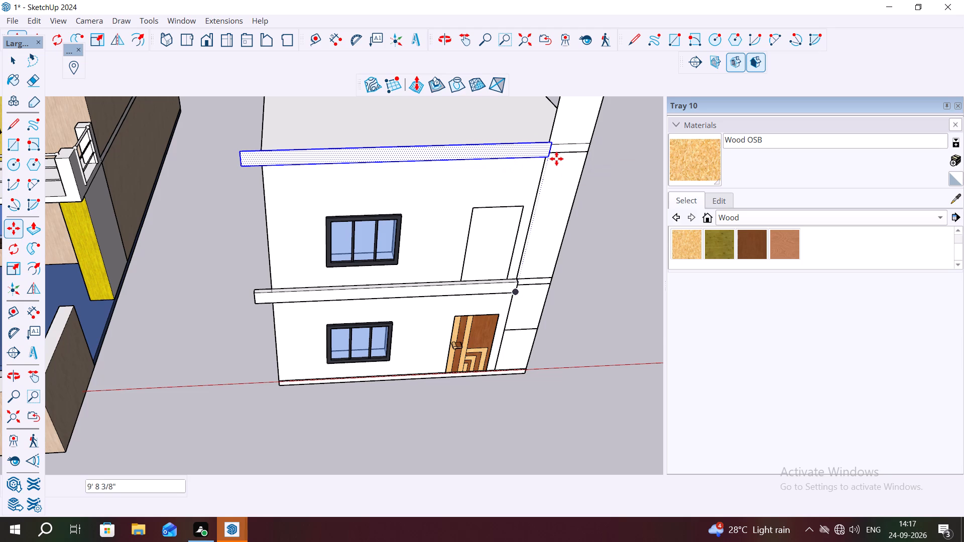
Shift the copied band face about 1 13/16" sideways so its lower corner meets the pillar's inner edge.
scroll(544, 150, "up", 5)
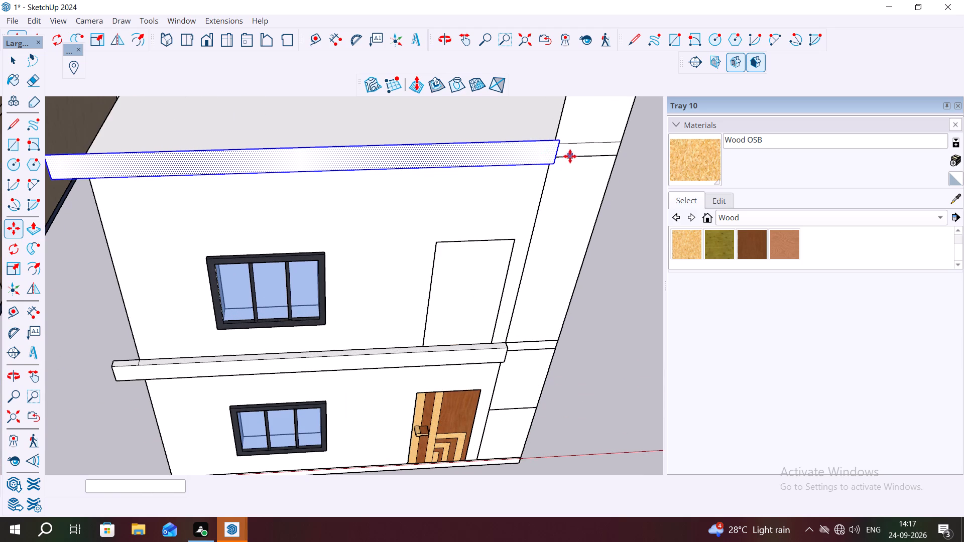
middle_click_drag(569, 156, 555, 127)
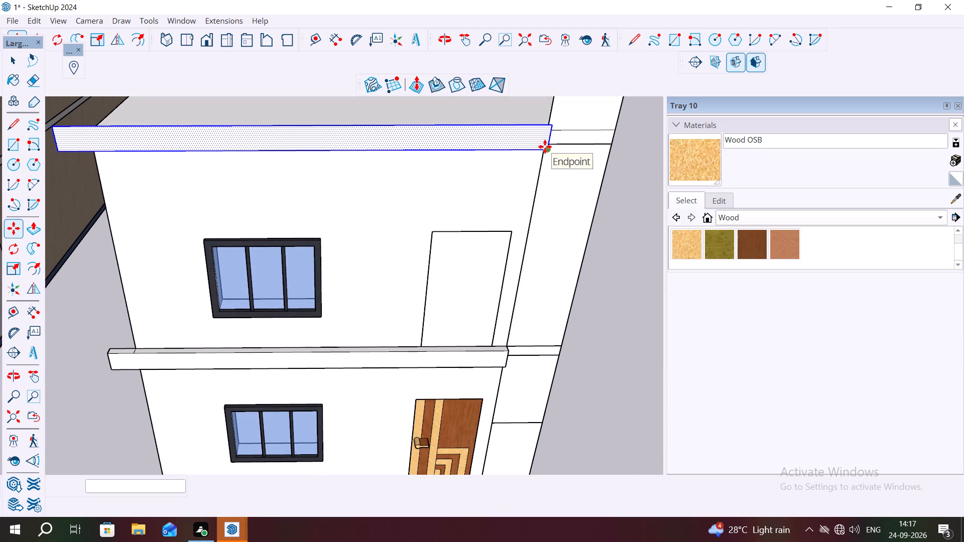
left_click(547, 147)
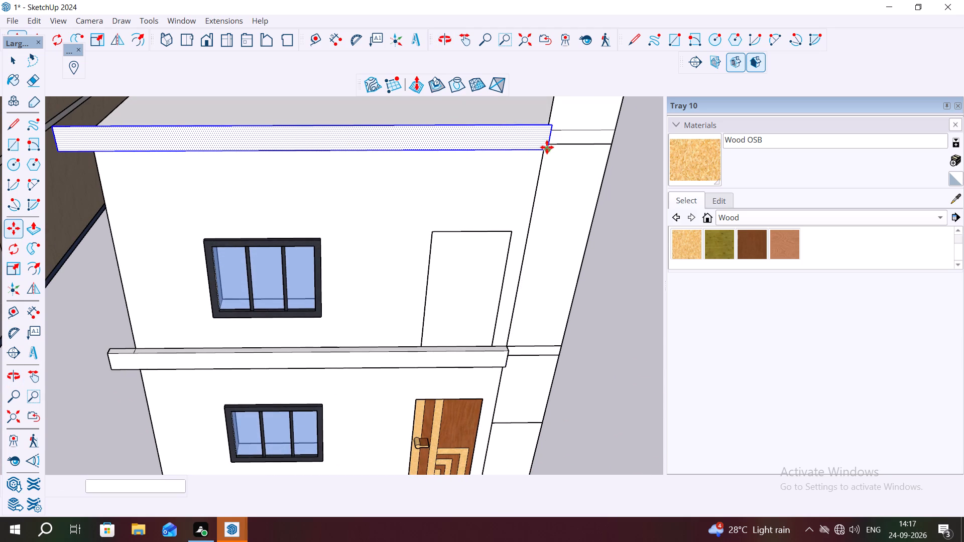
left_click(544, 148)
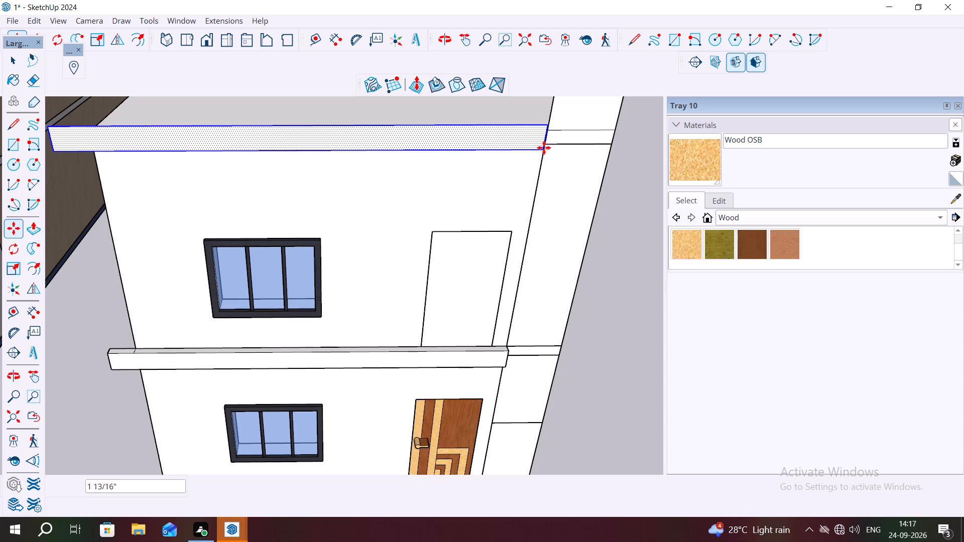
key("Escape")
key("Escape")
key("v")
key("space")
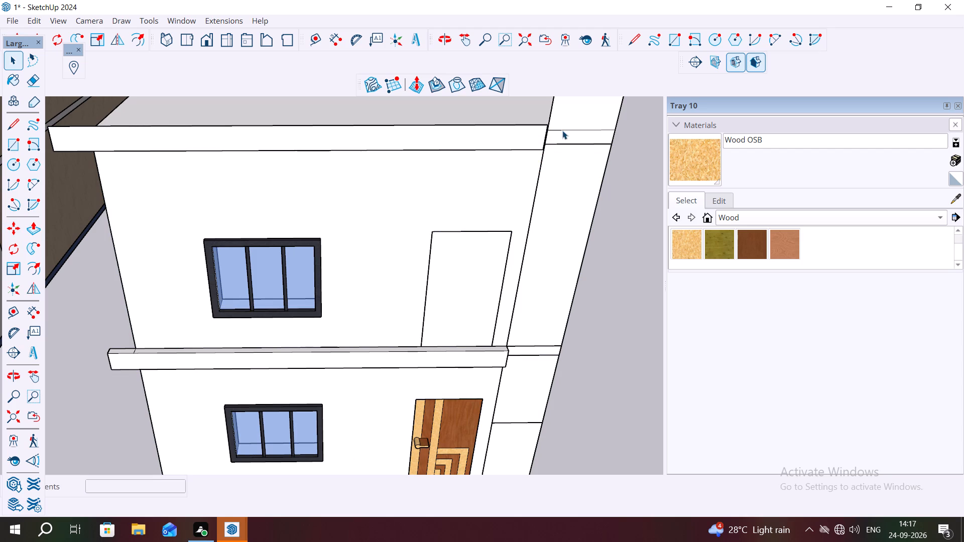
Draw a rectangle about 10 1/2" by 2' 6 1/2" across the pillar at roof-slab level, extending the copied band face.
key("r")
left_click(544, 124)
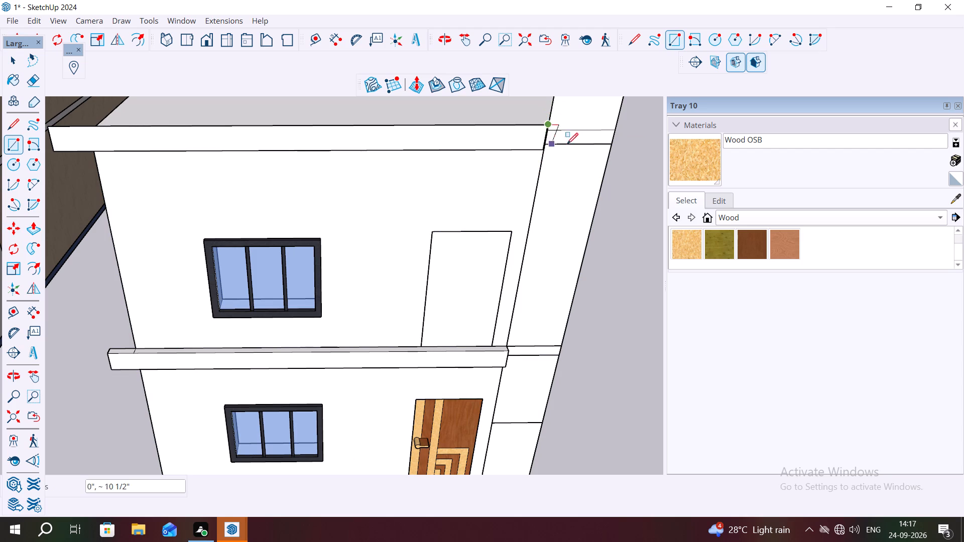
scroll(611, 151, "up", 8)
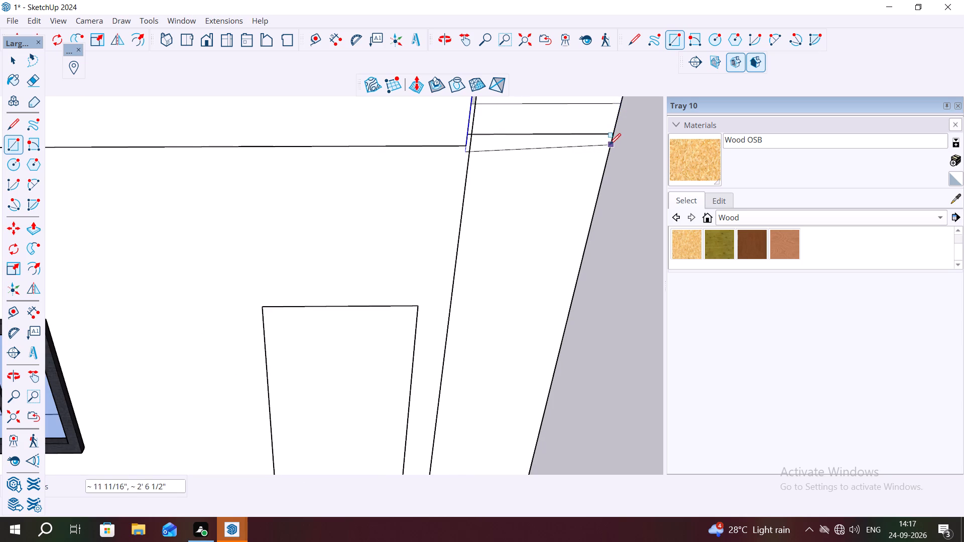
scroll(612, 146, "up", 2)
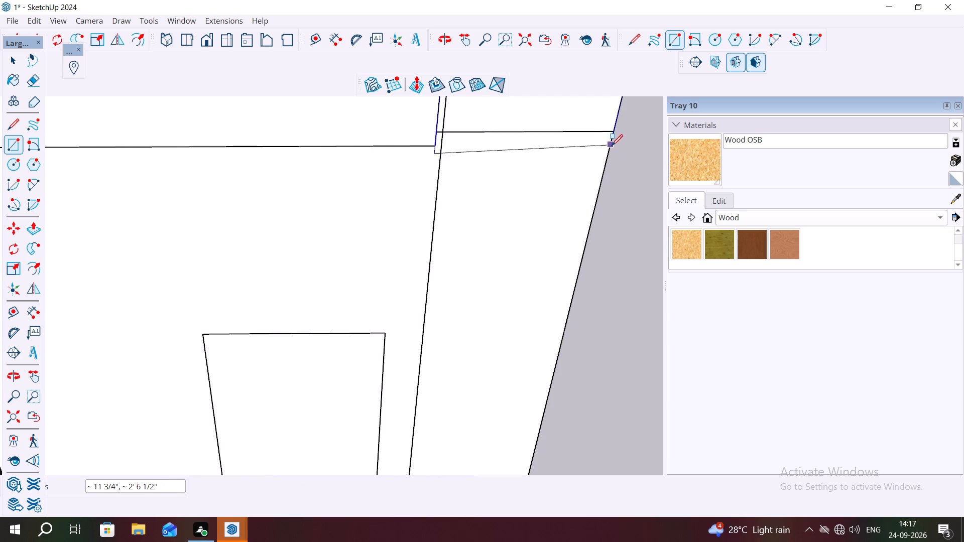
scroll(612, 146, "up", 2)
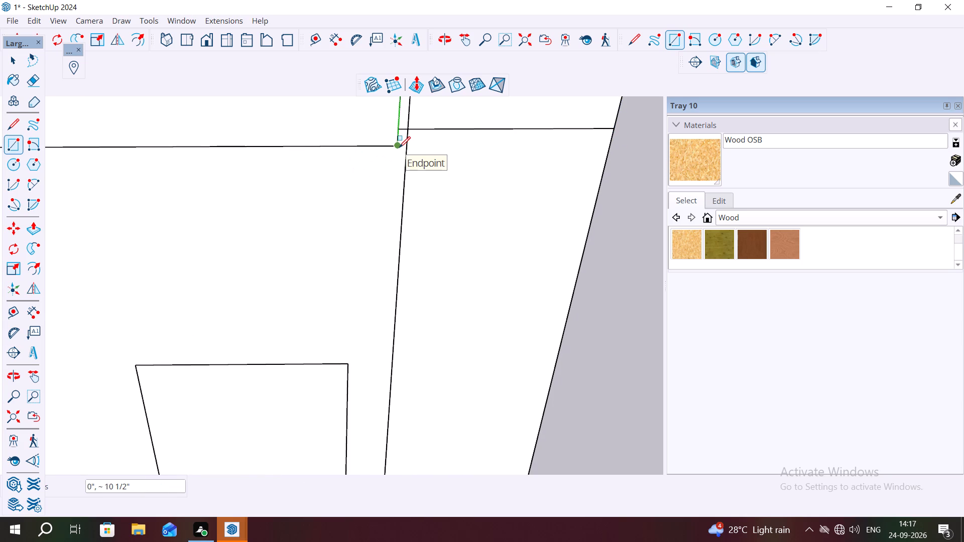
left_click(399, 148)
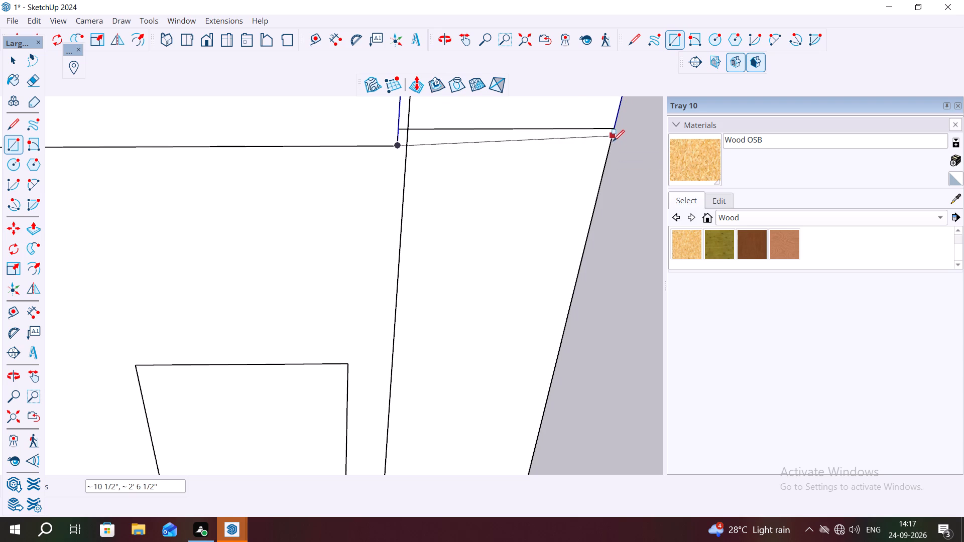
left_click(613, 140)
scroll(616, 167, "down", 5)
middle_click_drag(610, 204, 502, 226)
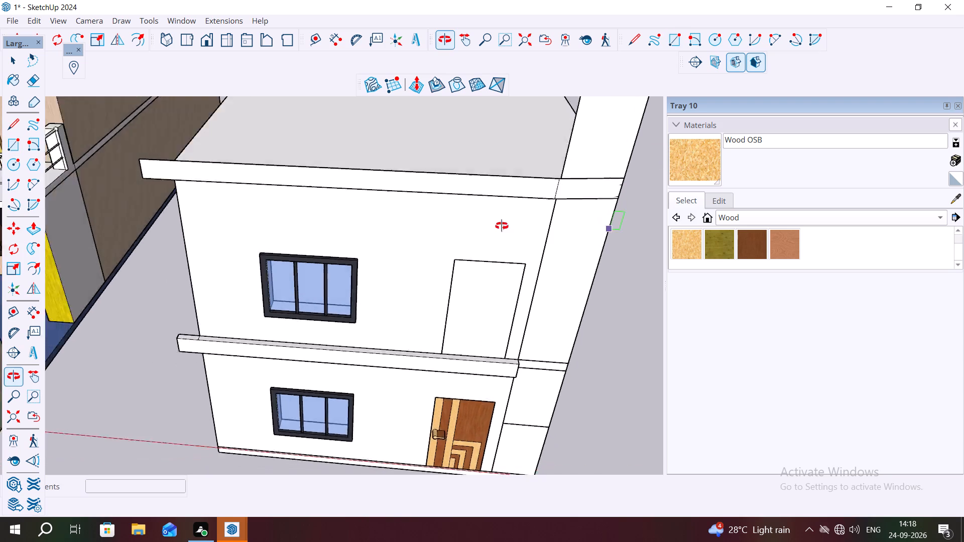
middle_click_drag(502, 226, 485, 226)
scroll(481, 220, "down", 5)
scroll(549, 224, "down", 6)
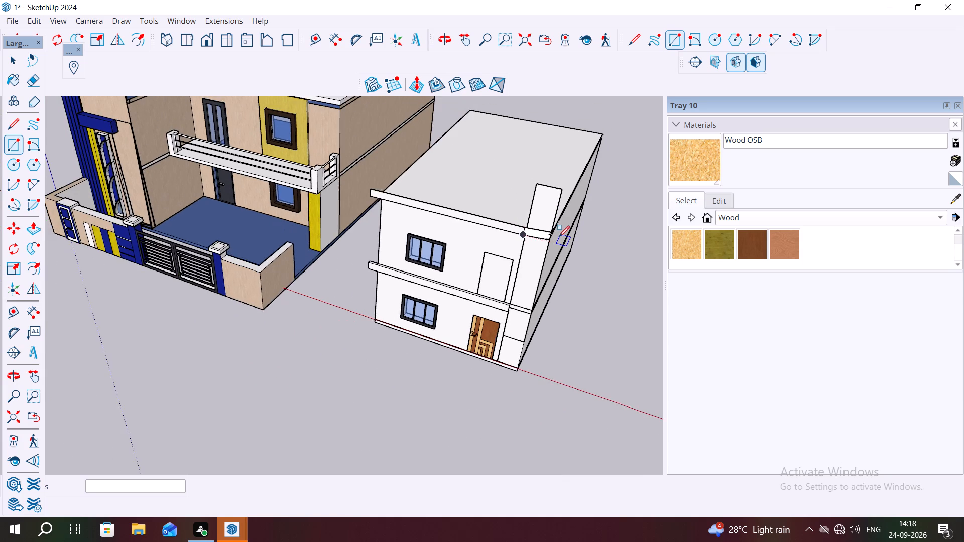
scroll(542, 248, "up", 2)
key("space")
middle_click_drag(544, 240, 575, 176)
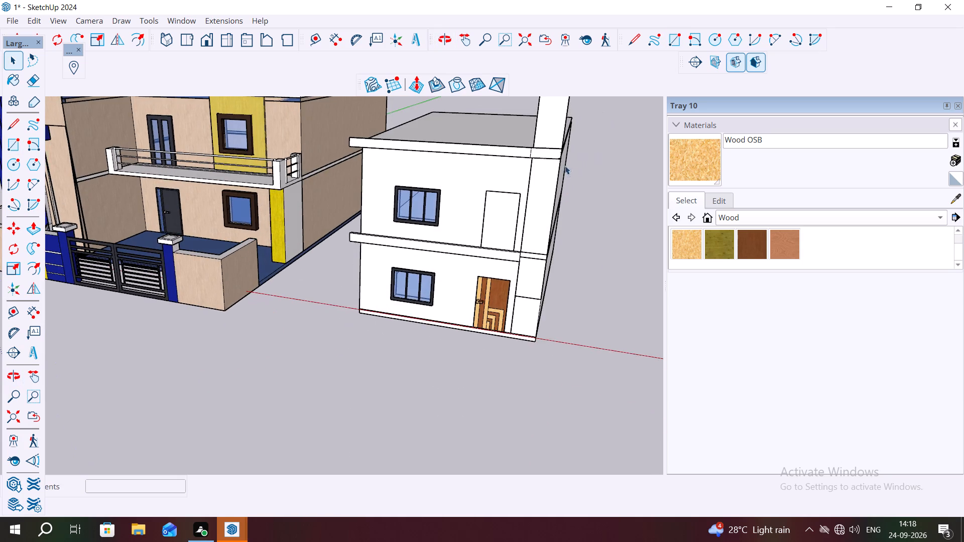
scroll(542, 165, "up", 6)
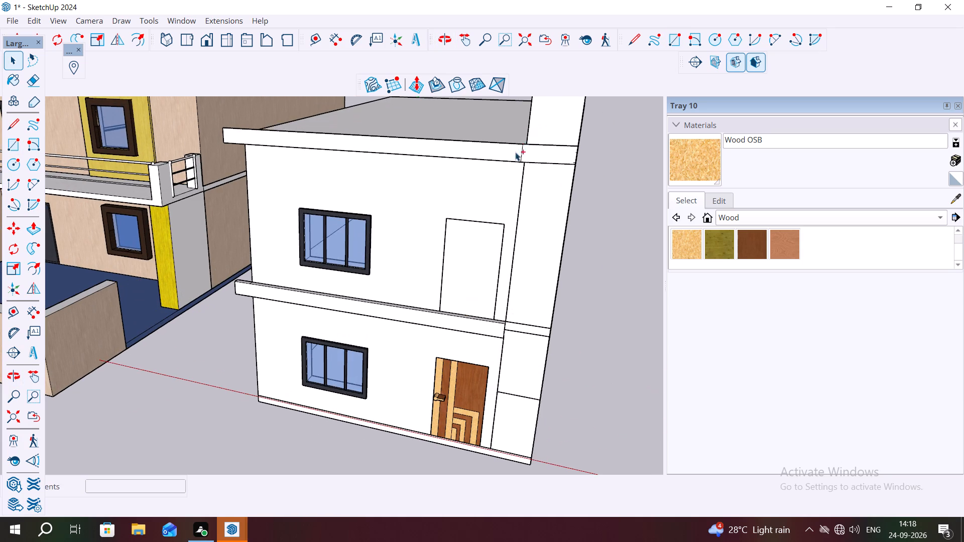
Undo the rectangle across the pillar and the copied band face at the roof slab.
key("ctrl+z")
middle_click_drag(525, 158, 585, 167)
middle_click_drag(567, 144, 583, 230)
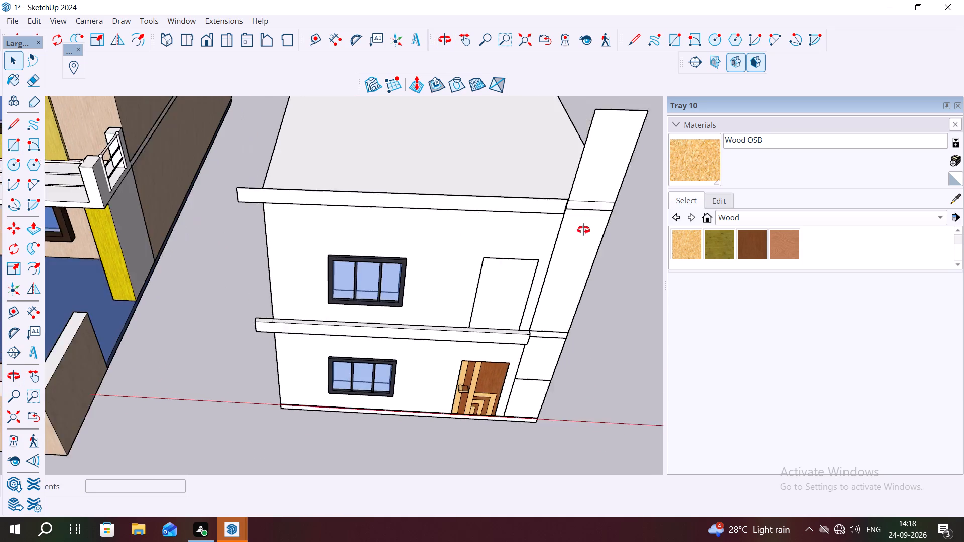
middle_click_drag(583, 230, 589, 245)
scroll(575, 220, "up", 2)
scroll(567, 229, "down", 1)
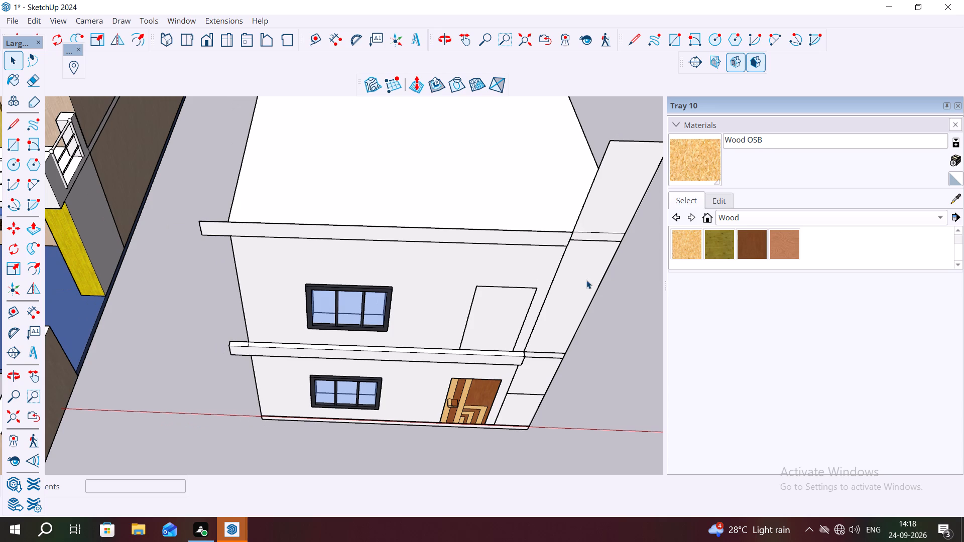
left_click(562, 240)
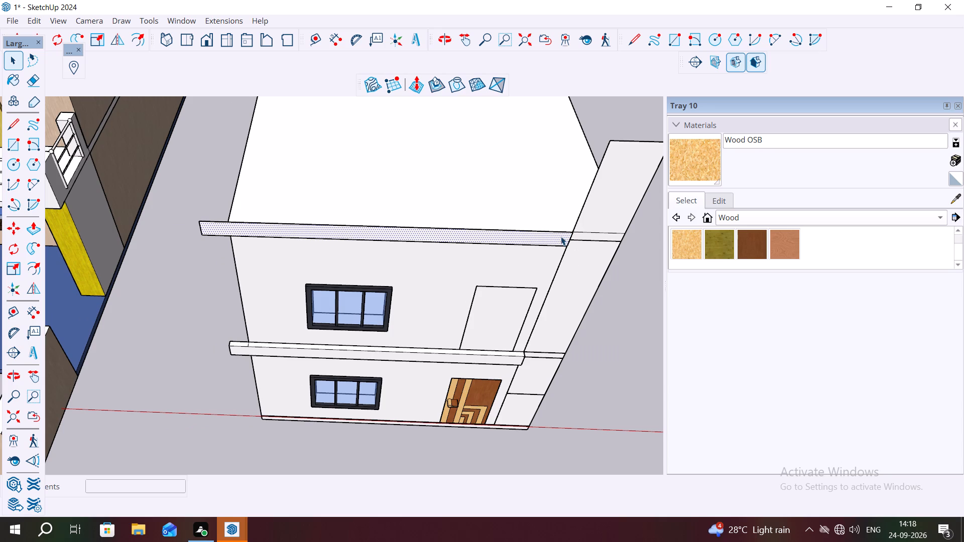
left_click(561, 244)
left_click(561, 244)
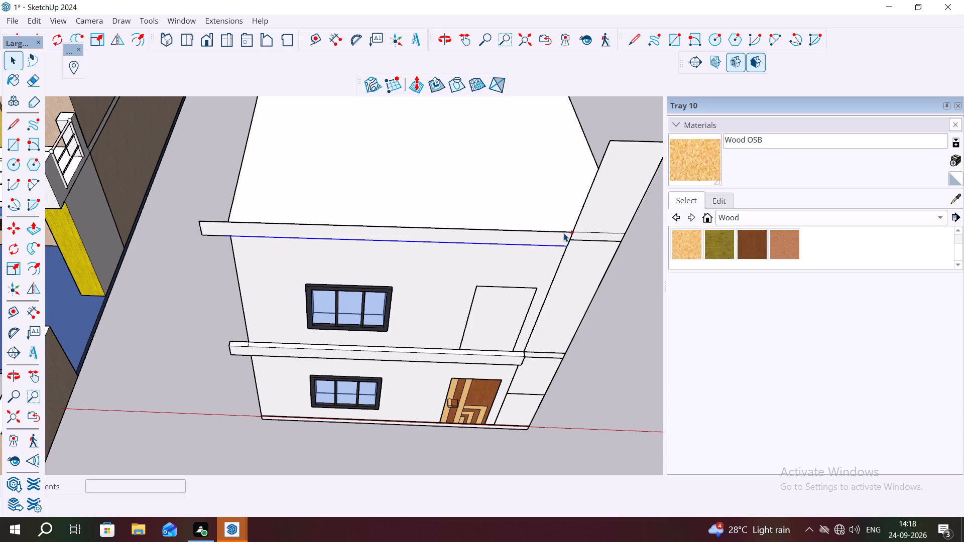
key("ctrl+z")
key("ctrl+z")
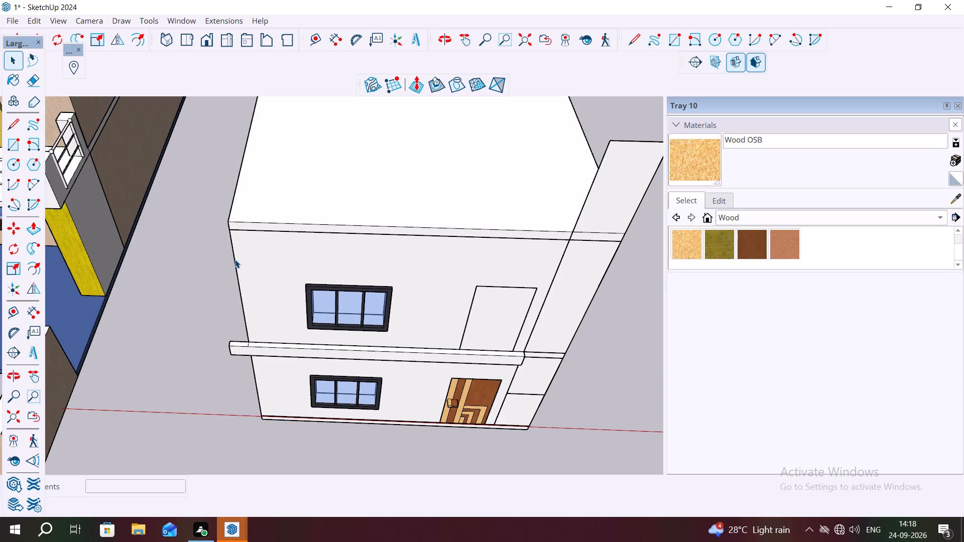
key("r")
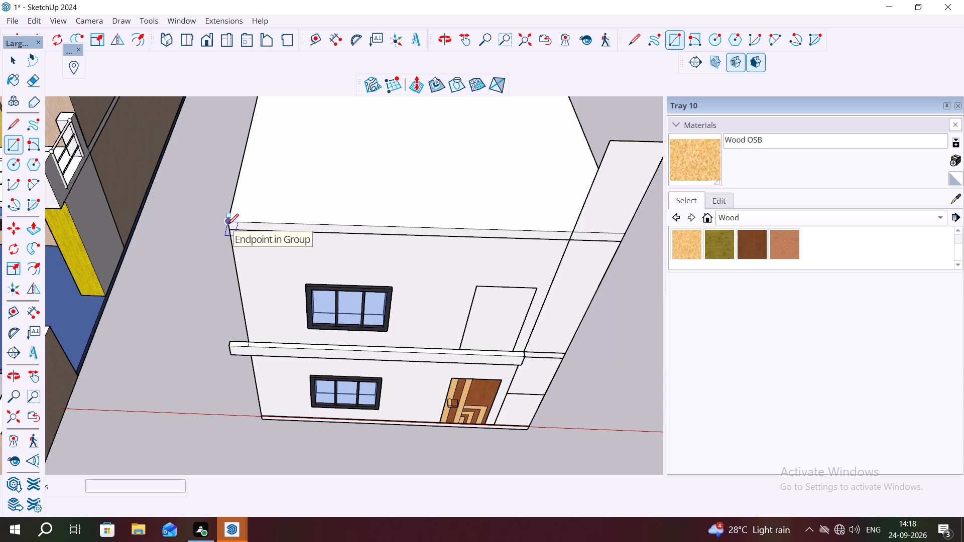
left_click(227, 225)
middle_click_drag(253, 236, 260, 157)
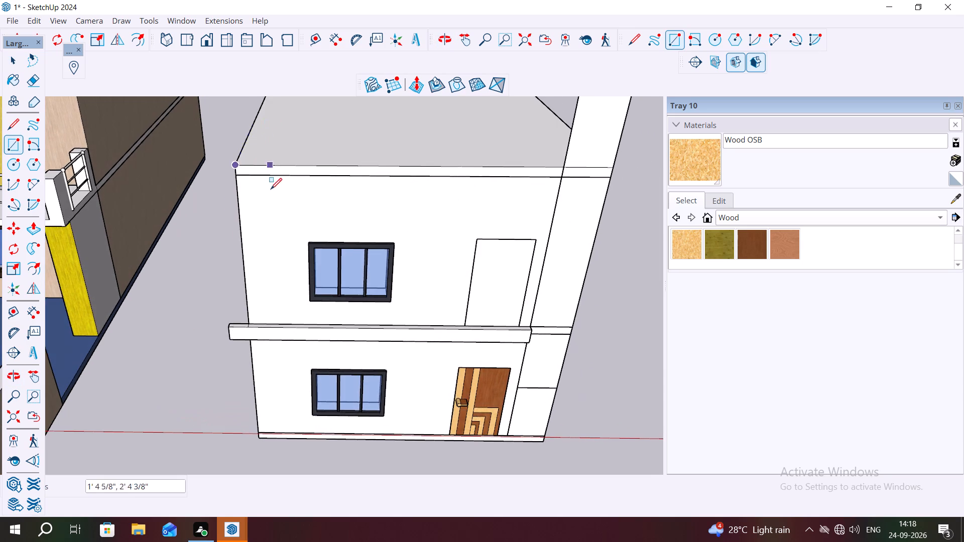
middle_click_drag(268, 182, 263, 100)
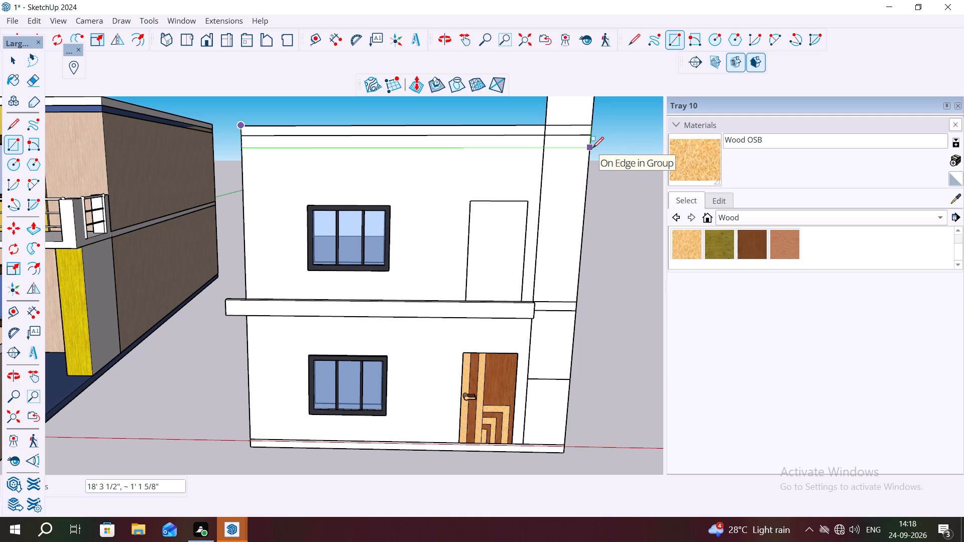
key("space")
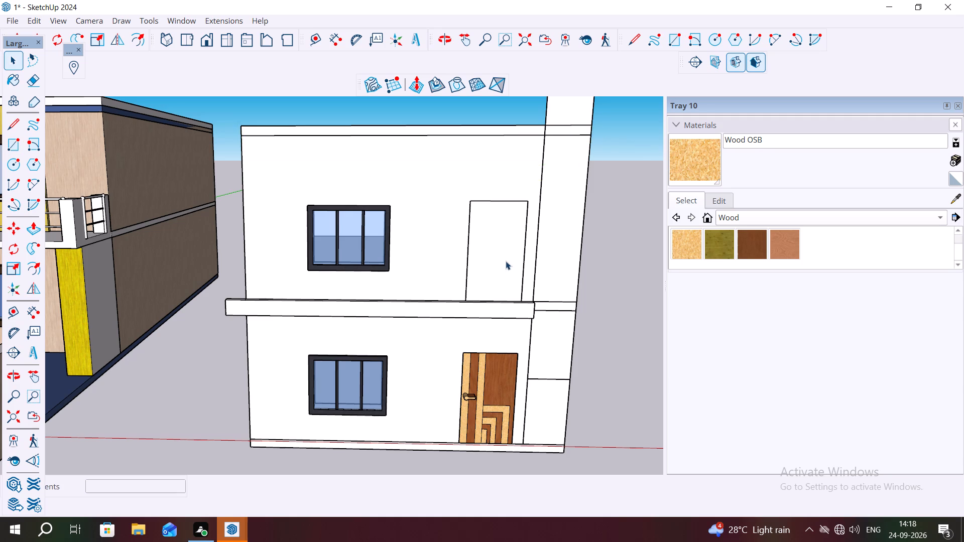
Copy the front face of the middle-floor band about 9' 6 5/16" up to the roof slab edge.
middle_click_drag(506, 269, 505, 369)
left_click(512, 342)
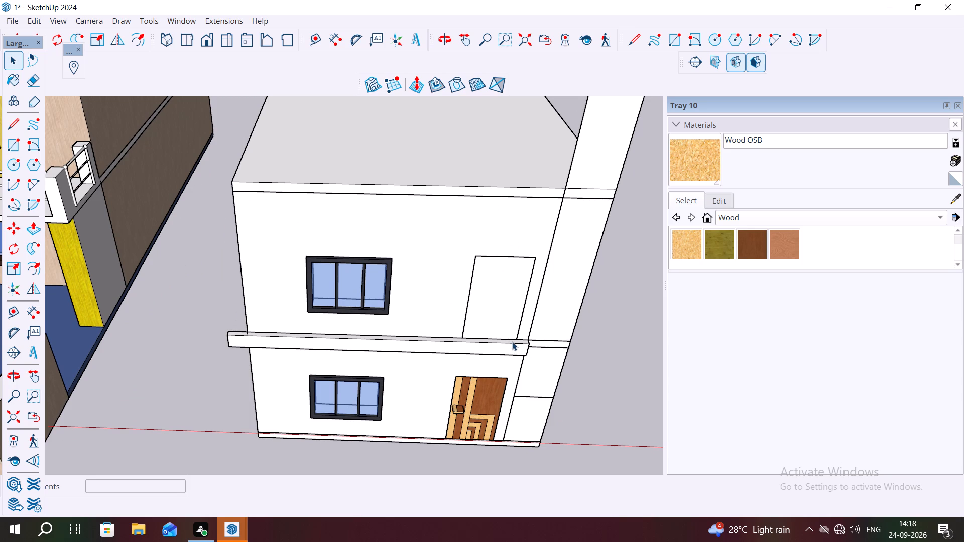
left_click(512, 342)
triple_click(512, 342)
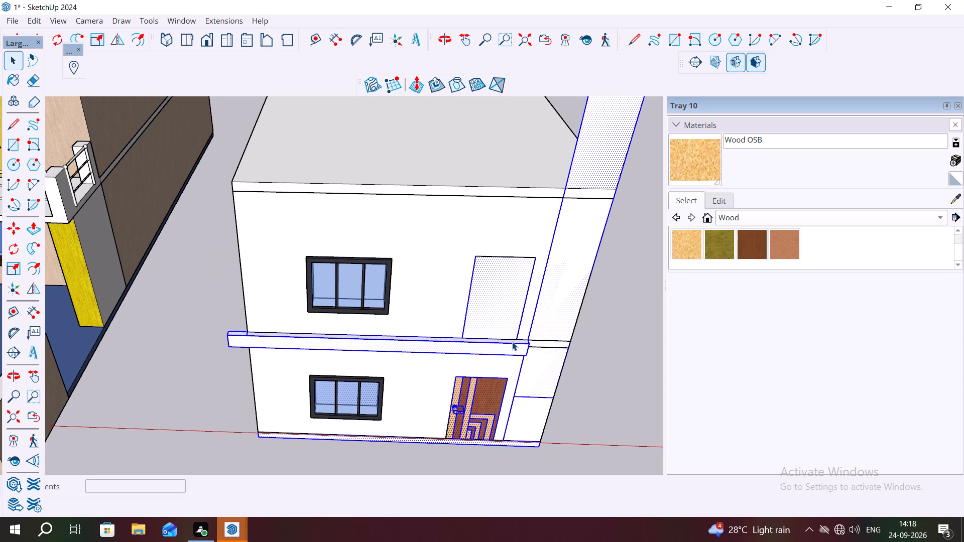
double_click(390, 342)
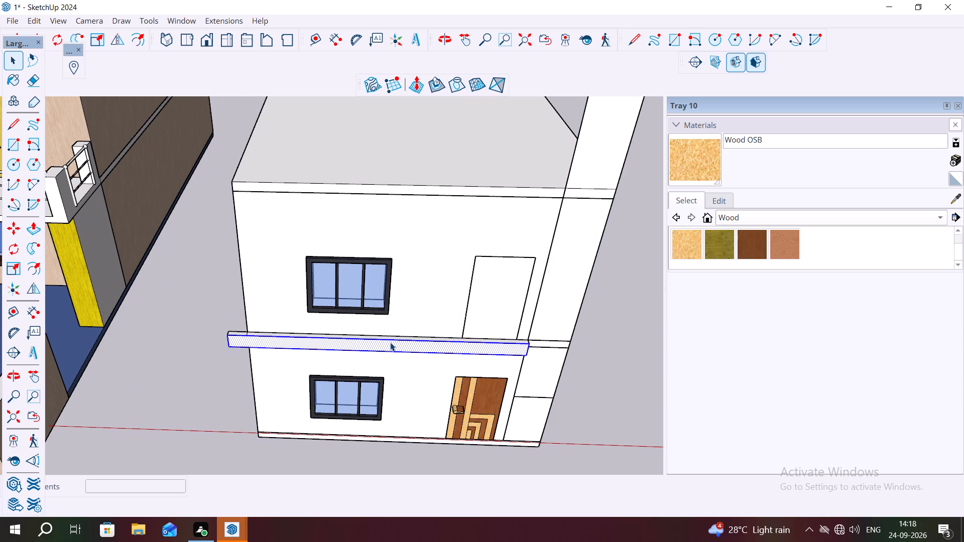
key("m")
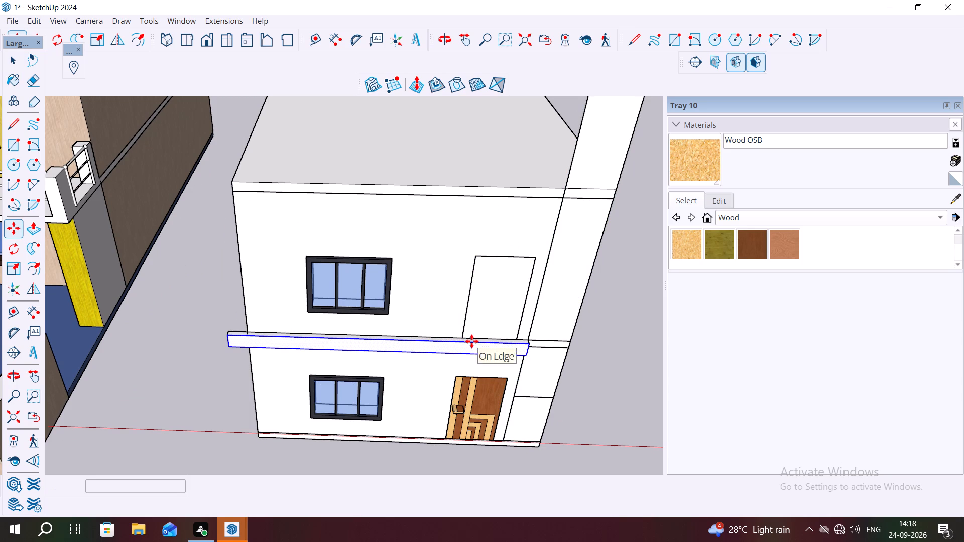
left_click(527, 355)
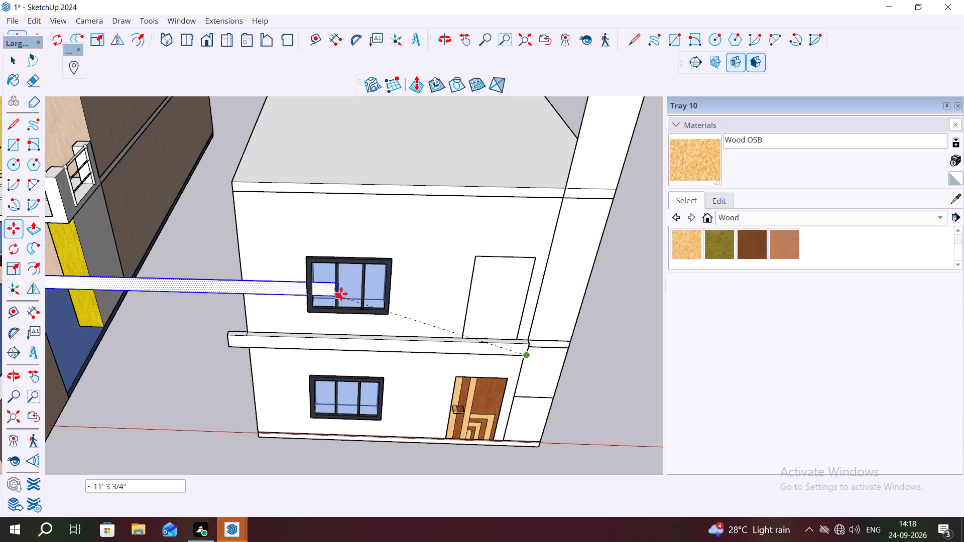
left_click(586, 204)
Shift the copied band face about 5/8" so its upper corner meets the roof slab's top edge.
scroll(566, 201, "up", 2)
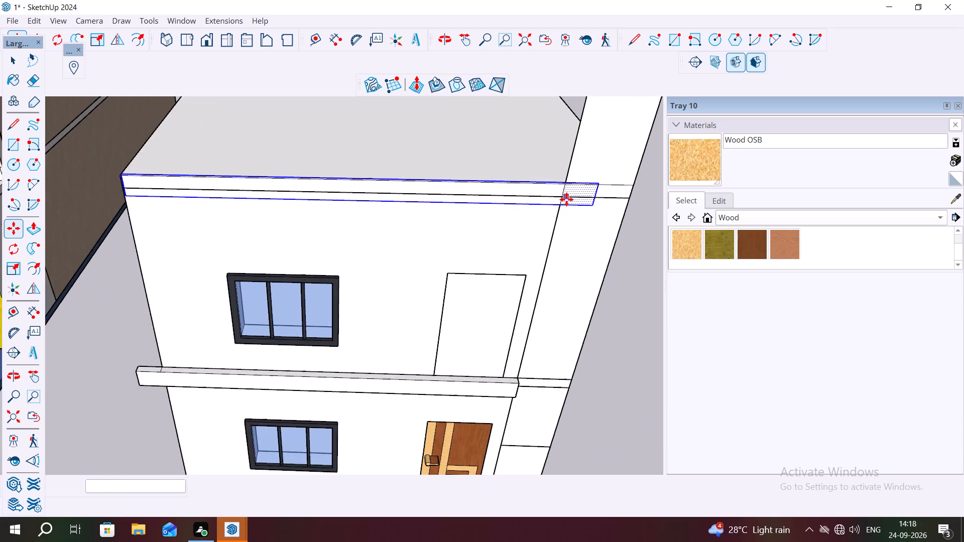
scroll(566, 199, "up", 7)
middle_click_drag(592, 188, 603, 244)
scroll(607, 201, "up", 2)
left_click(616, 212)
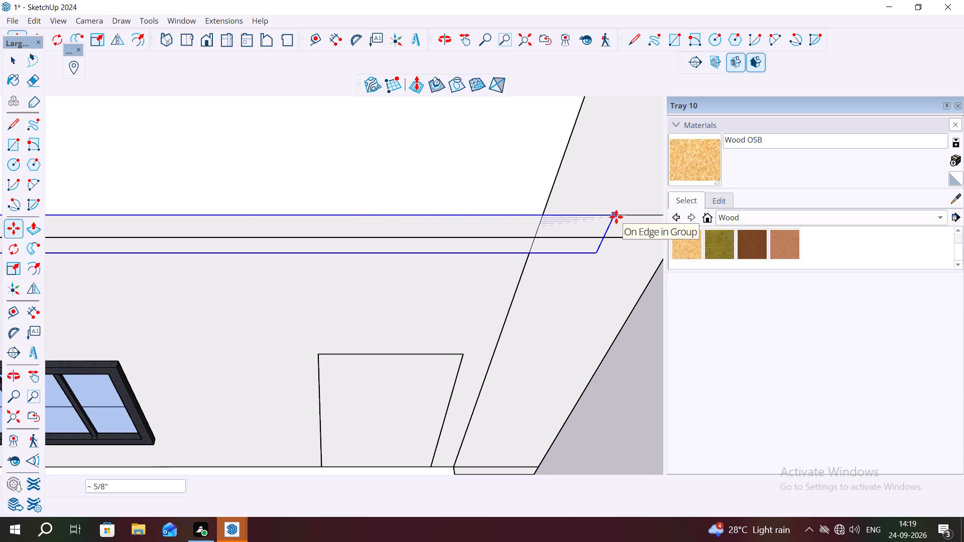
left_click(616, 217)
scroll(429, 224, "down", 2)
middle_click_drag(460, 231, 465, 285)
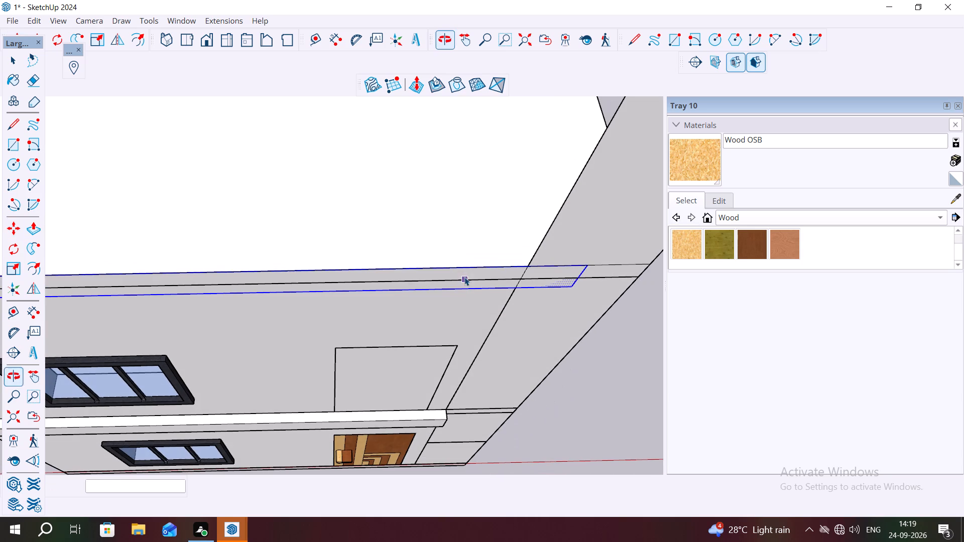
key("space")
Draw a rectangle about 10 1/2" by 1' across the pillar at roof-slab level, extending the copied band face to the pillar's outer edge.
scroll(591, 240, "down", 2)
middle_click_drag(594, 260, 583, 237)
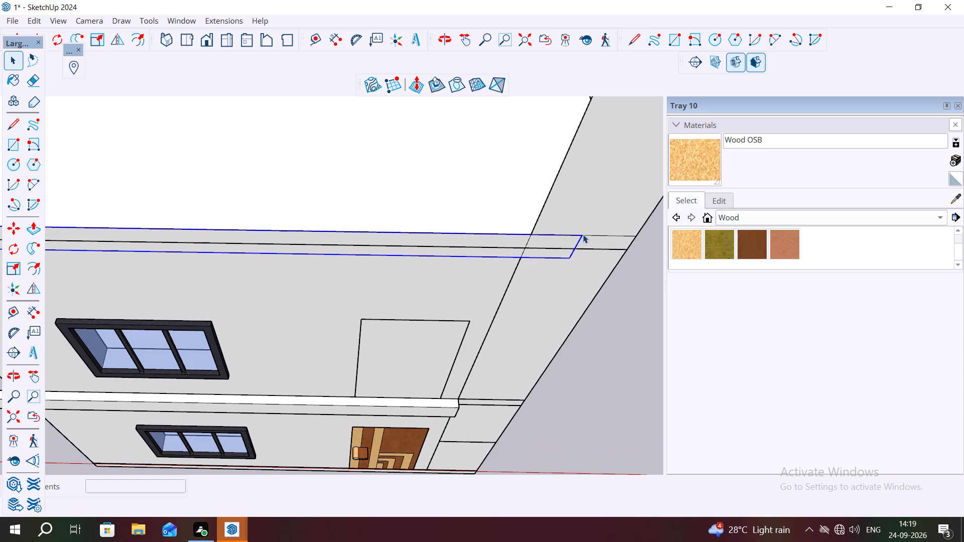
key("r")
left_click(583, 236)
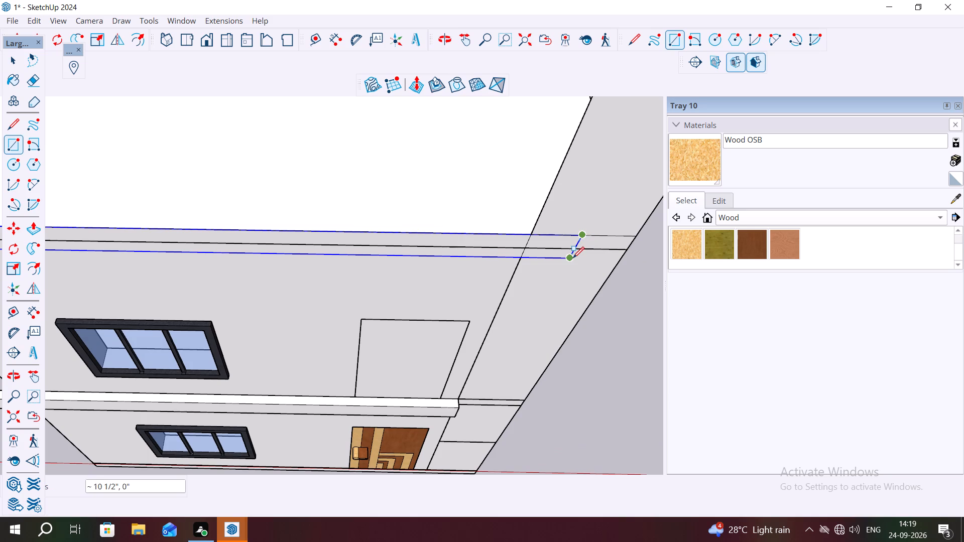
left_click(572, 258)
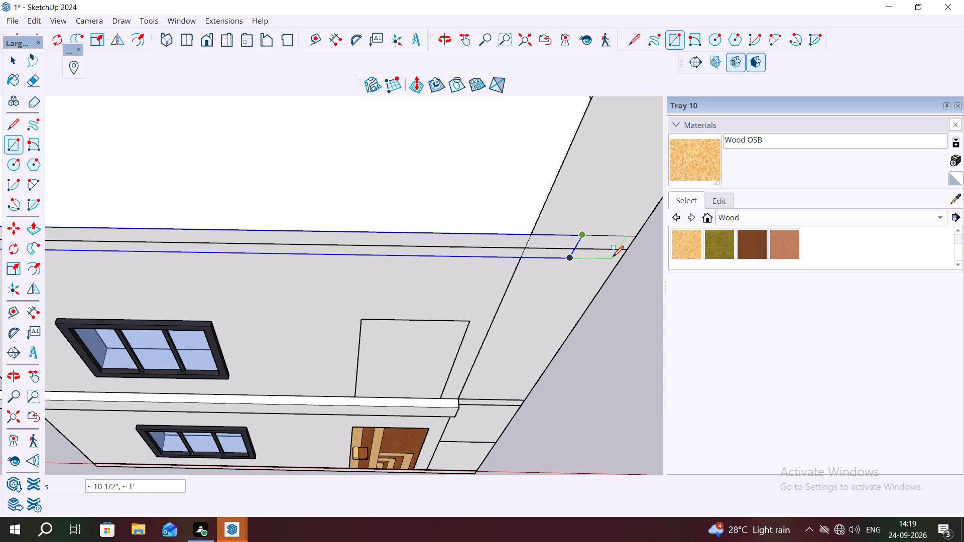
left_click(619, 260)
Draw a rectangle about 1' 1 1/4" by 9' 4 15/16" from the middle band's overhanging end up to the roof slab's corner.
scroll(604, 247, "down", 5)
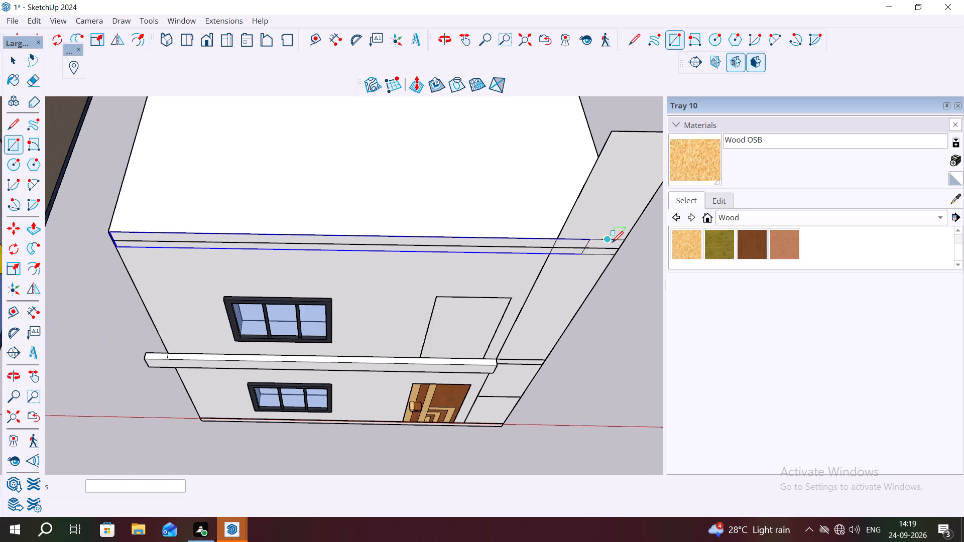
scroll(612, 242, "down", 2)
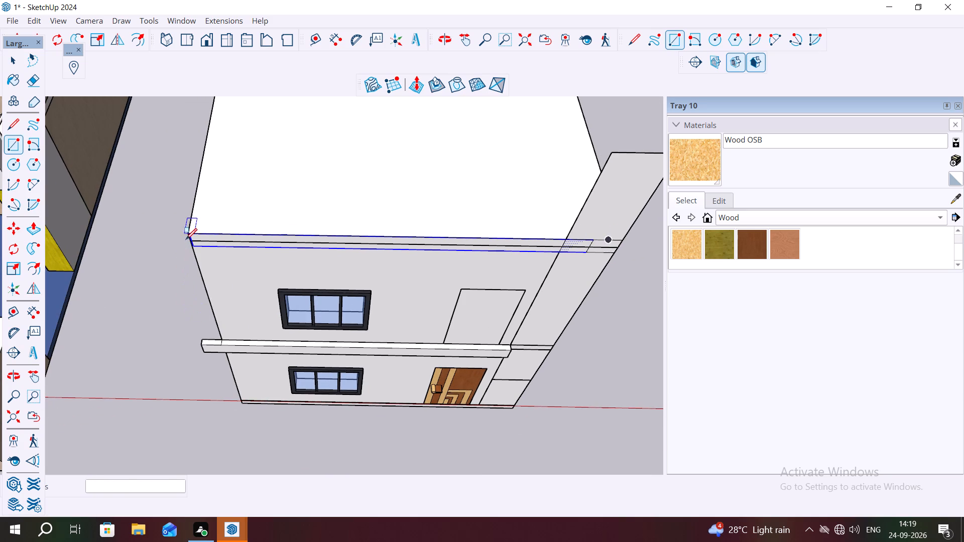
middle_click_drag(211, 312, 249, 194)
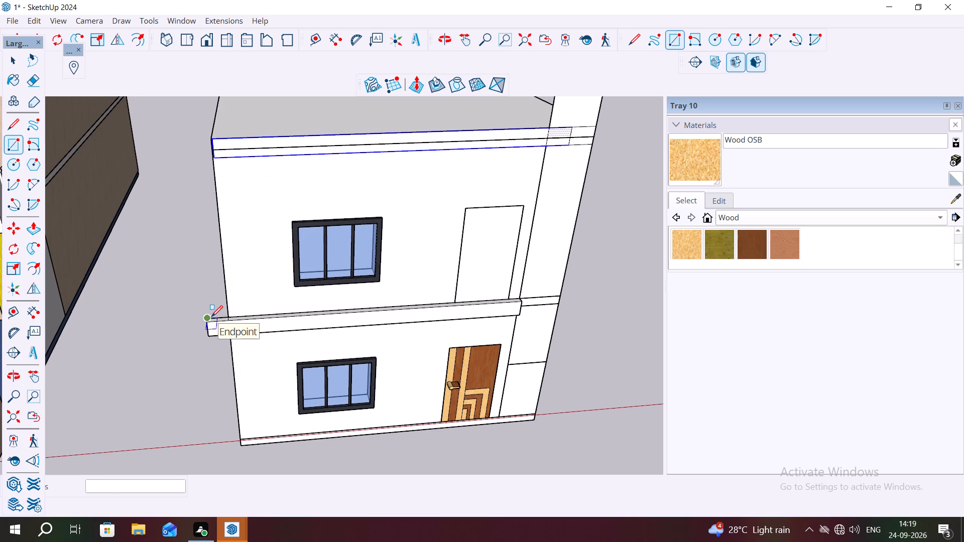
left_click(211, 317)
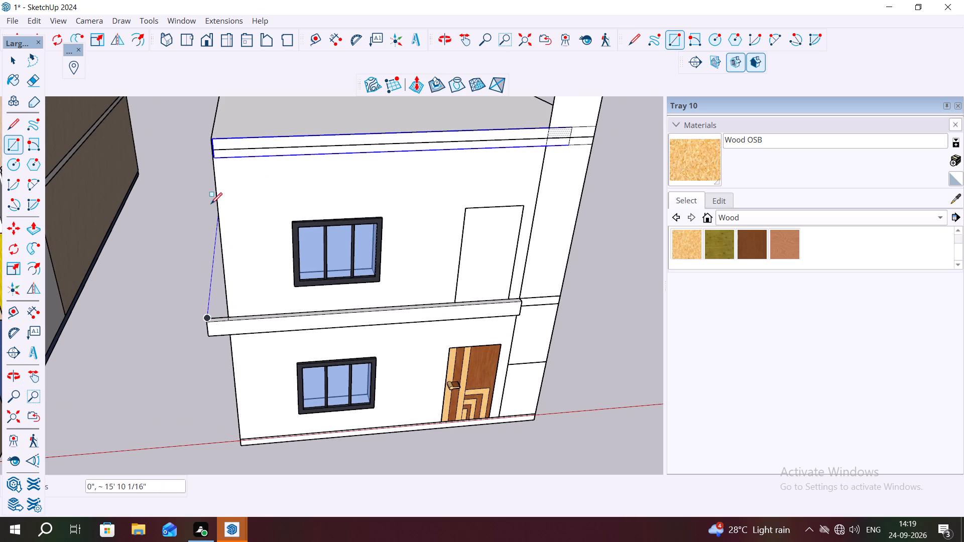
left_click(210, 140)
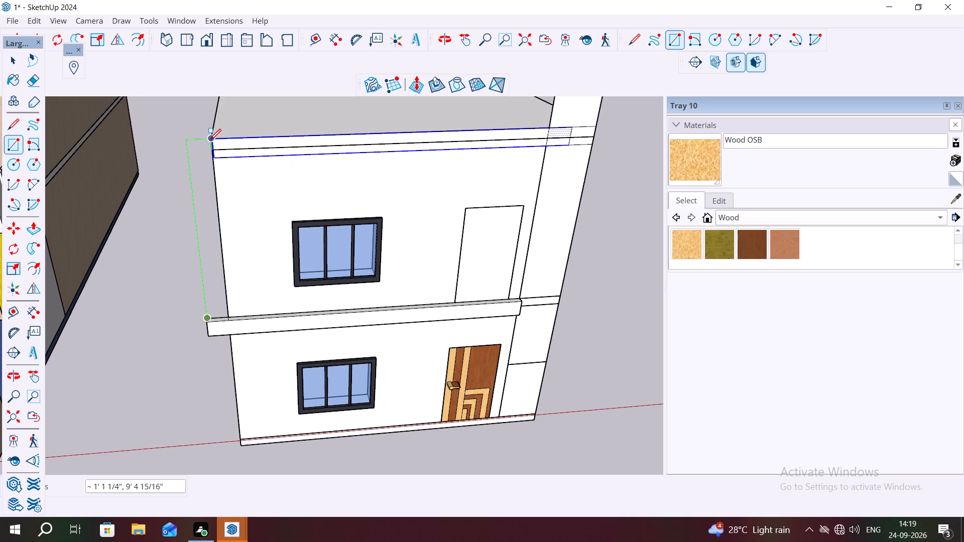
Split off the strip's top with a rectangle about 10 1/2" by 1' 1 1/4" and delete the strip portion below it.
left_click(210, 161)
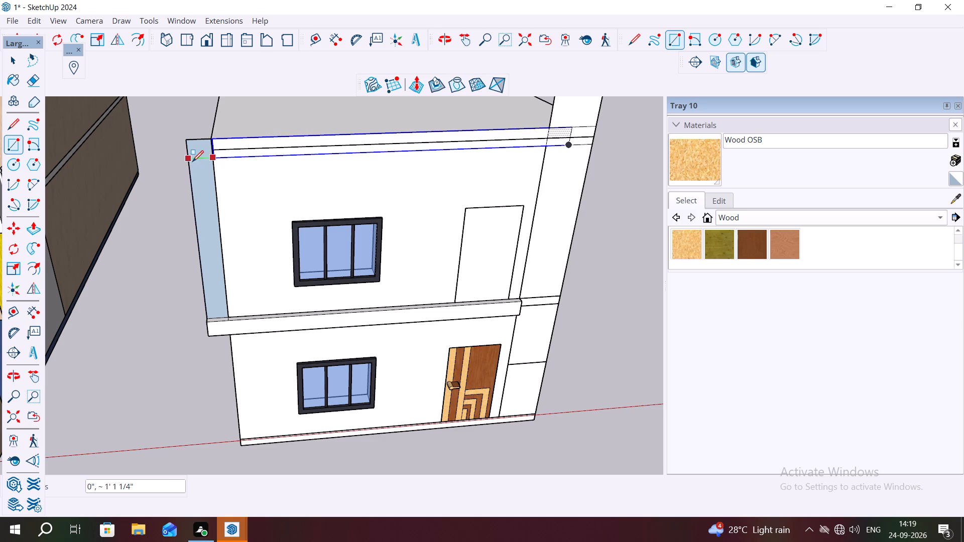
left_click(181, 145)
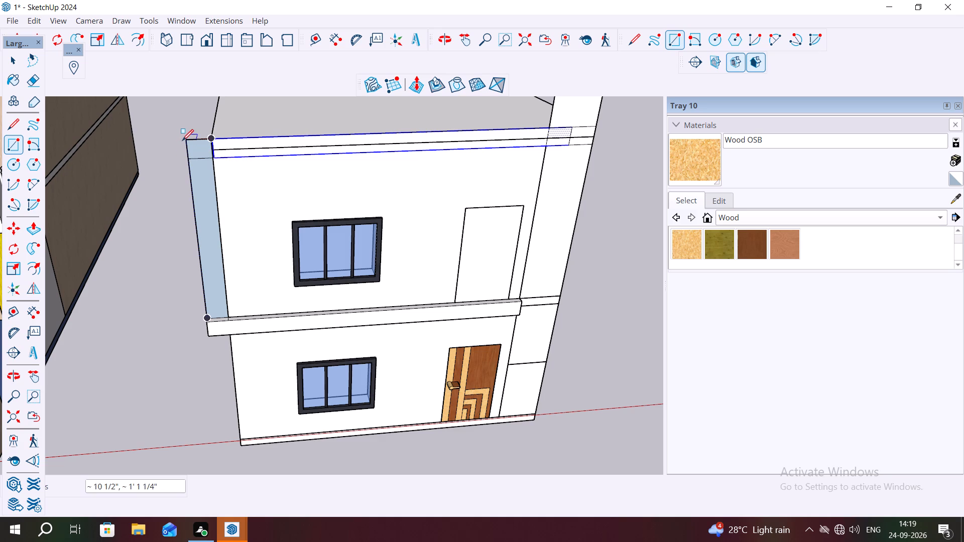
key("Escape")
key("space")
left_click(192, 198)
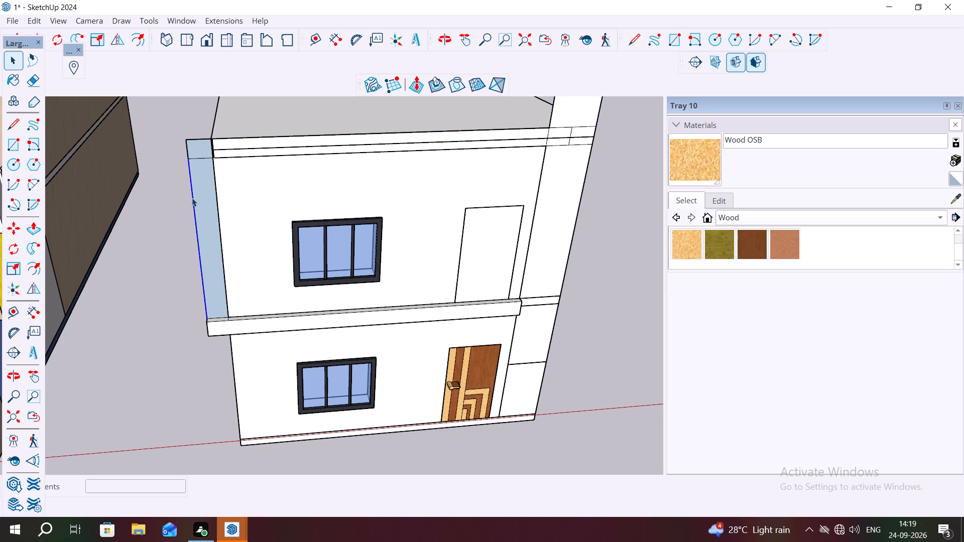
key("Delete")
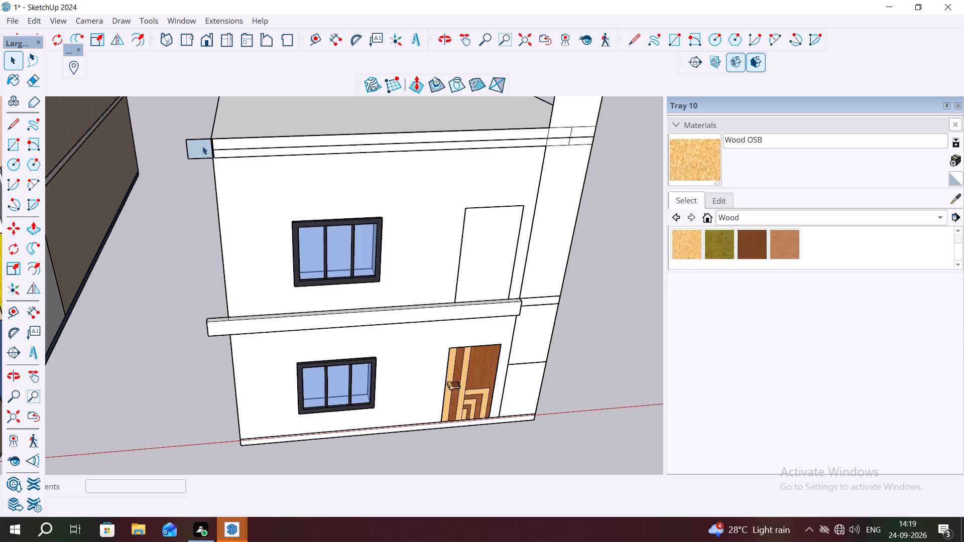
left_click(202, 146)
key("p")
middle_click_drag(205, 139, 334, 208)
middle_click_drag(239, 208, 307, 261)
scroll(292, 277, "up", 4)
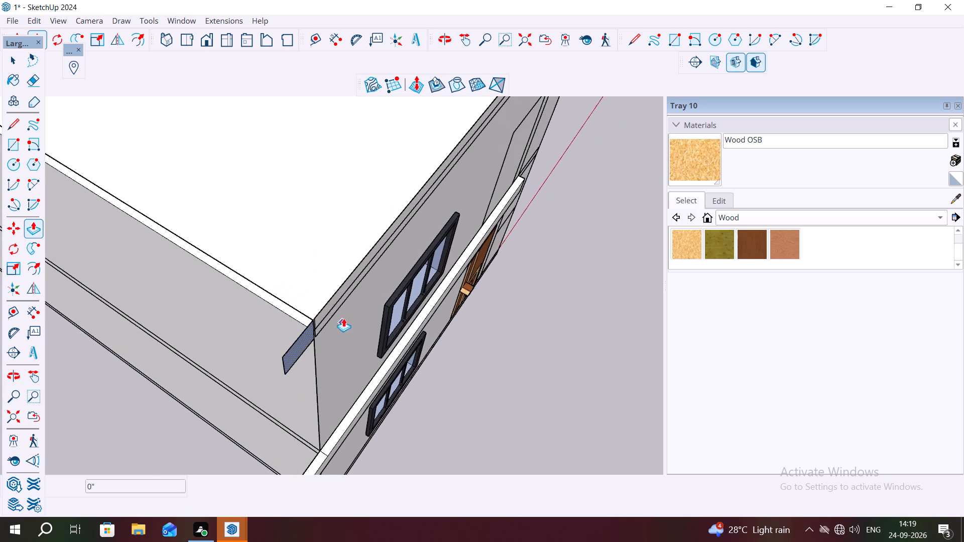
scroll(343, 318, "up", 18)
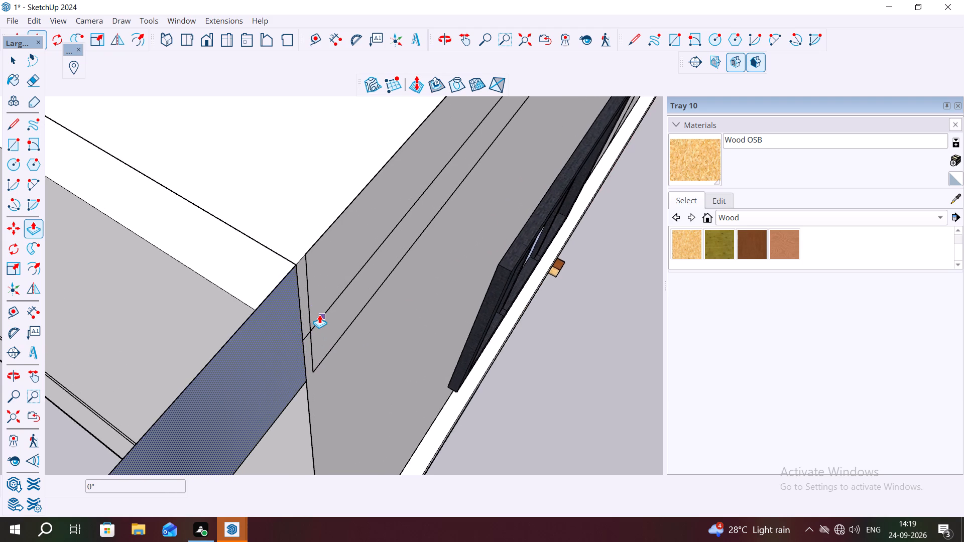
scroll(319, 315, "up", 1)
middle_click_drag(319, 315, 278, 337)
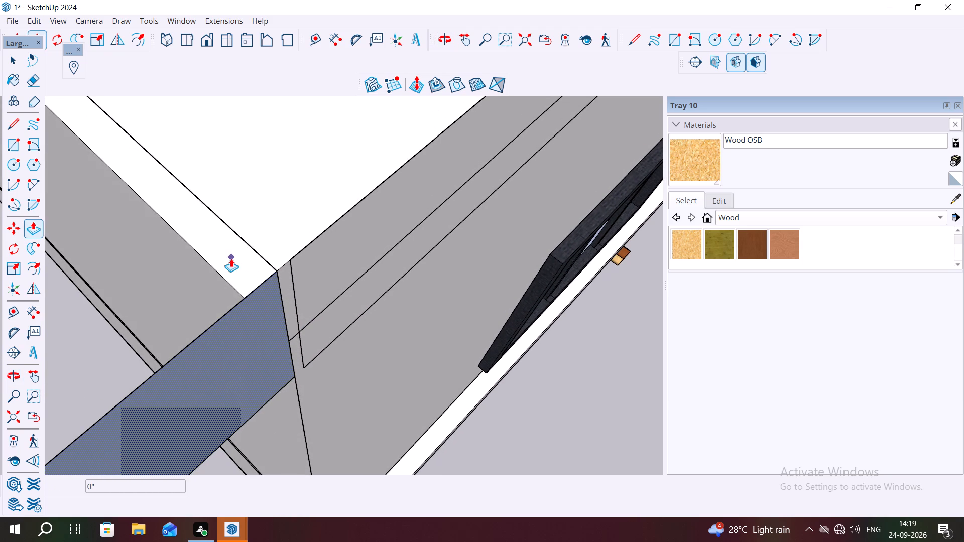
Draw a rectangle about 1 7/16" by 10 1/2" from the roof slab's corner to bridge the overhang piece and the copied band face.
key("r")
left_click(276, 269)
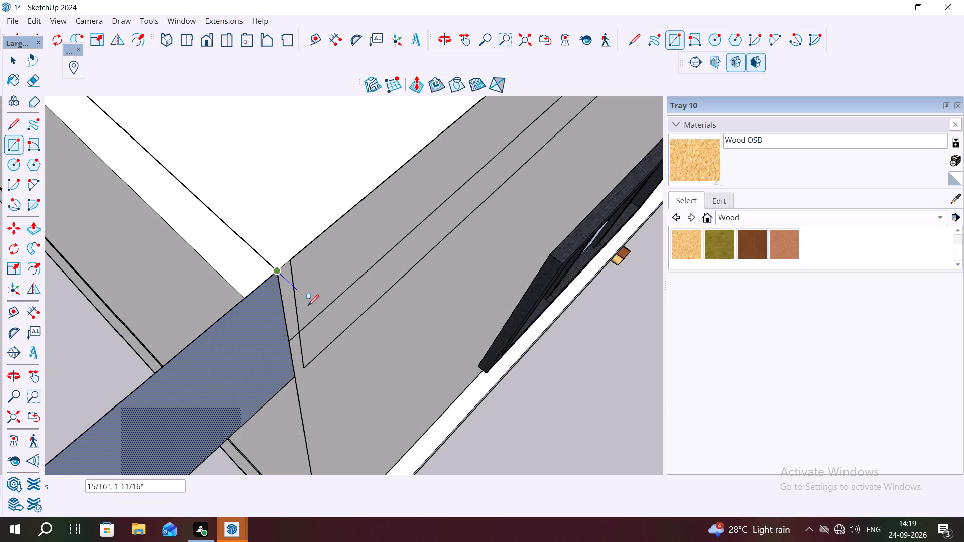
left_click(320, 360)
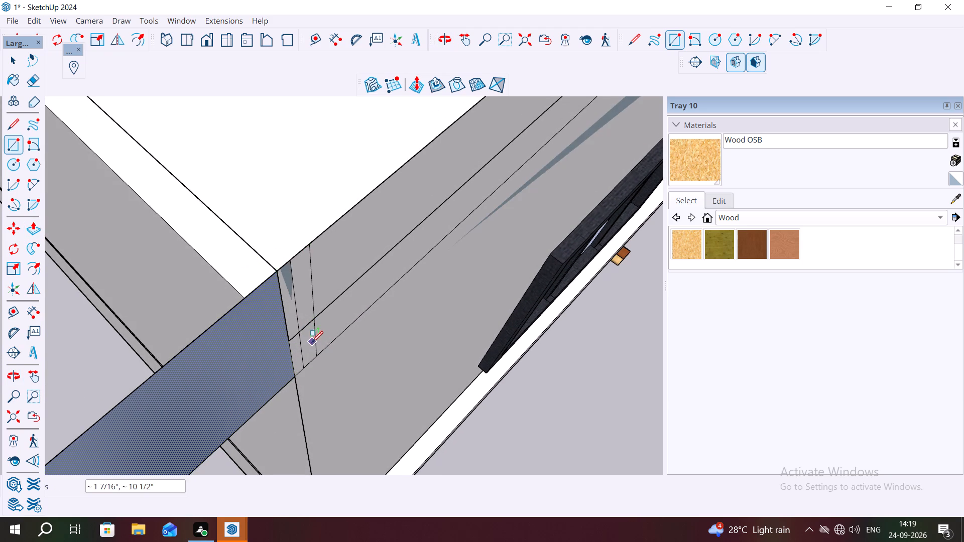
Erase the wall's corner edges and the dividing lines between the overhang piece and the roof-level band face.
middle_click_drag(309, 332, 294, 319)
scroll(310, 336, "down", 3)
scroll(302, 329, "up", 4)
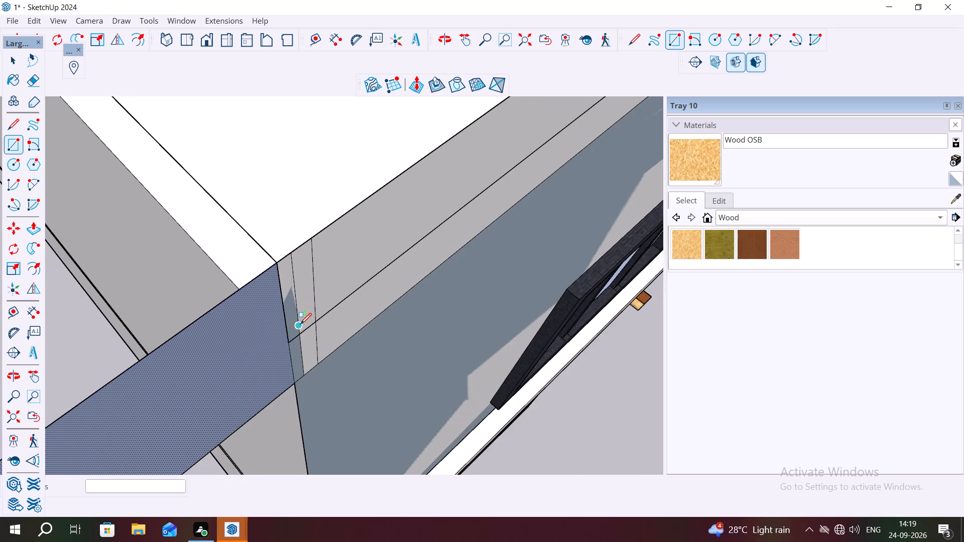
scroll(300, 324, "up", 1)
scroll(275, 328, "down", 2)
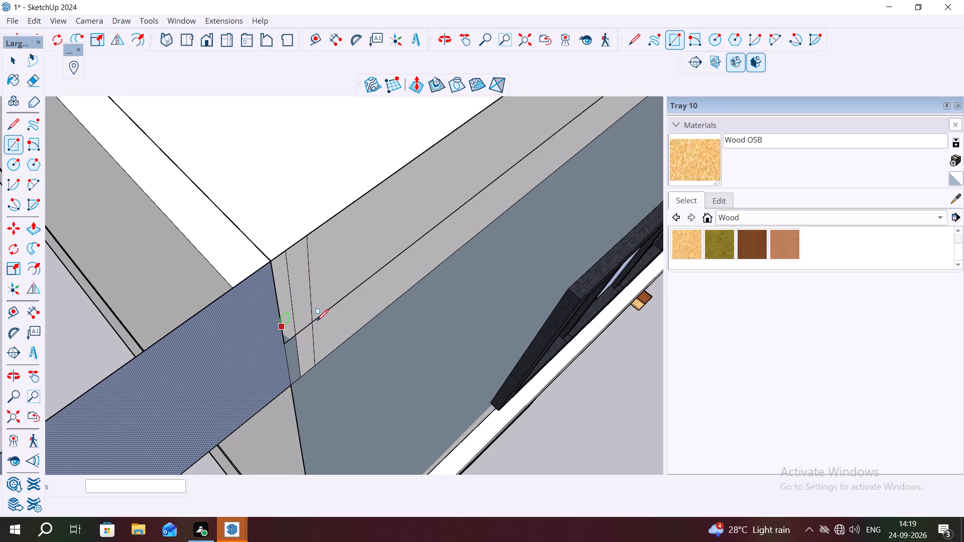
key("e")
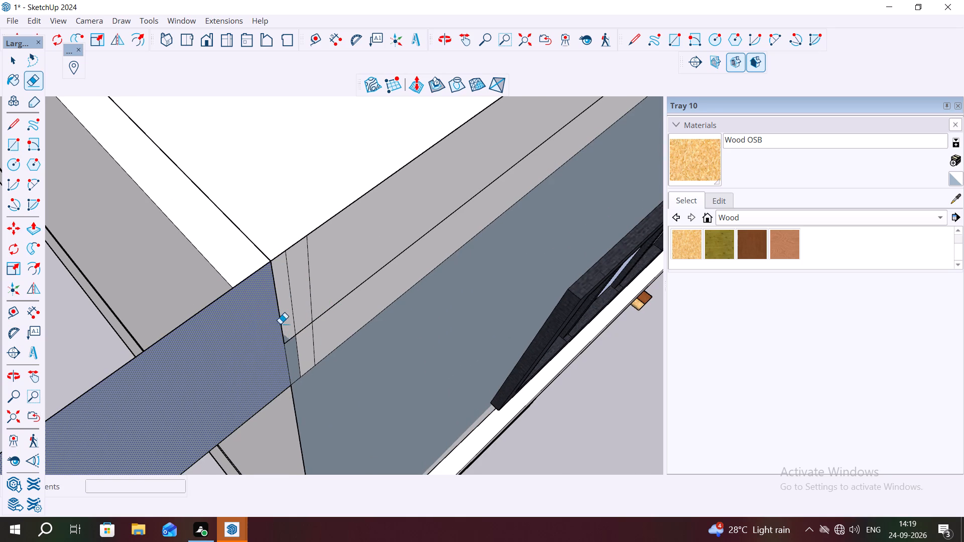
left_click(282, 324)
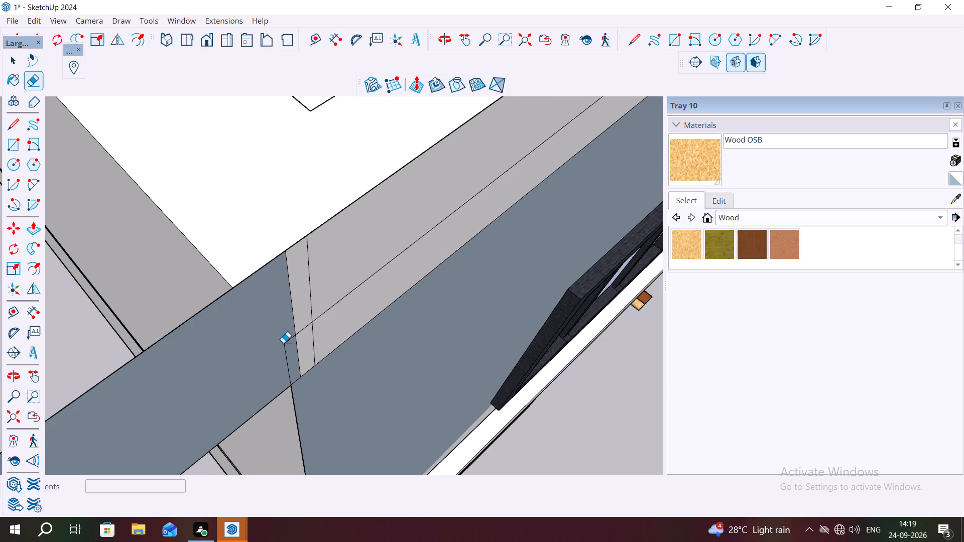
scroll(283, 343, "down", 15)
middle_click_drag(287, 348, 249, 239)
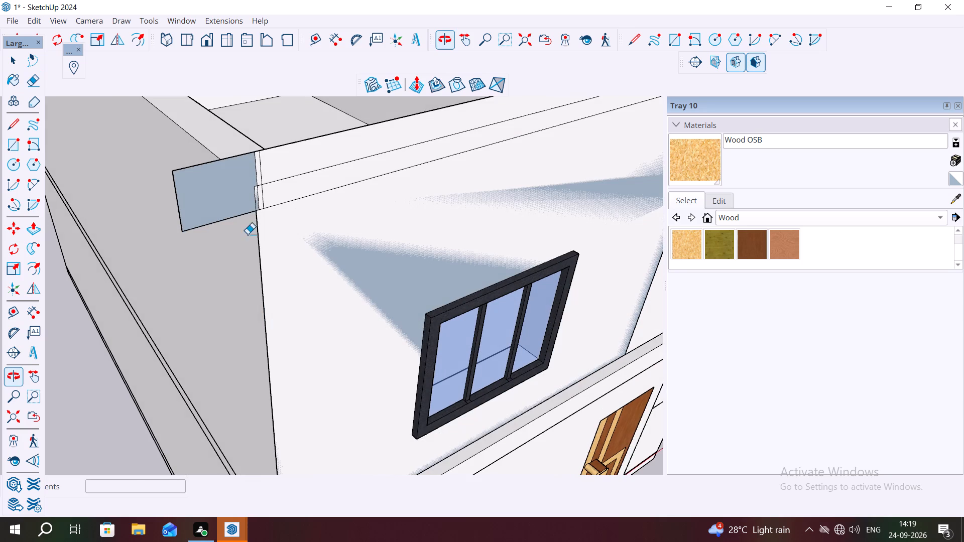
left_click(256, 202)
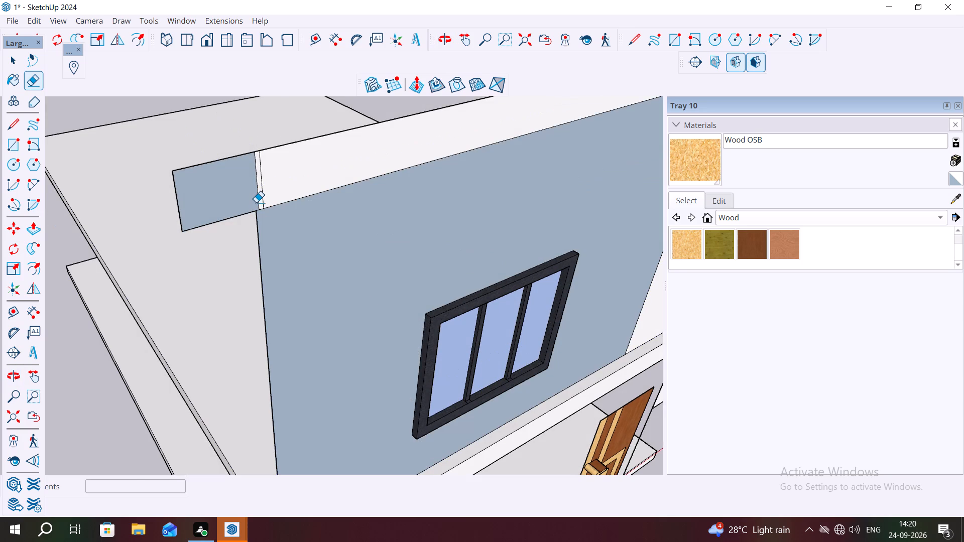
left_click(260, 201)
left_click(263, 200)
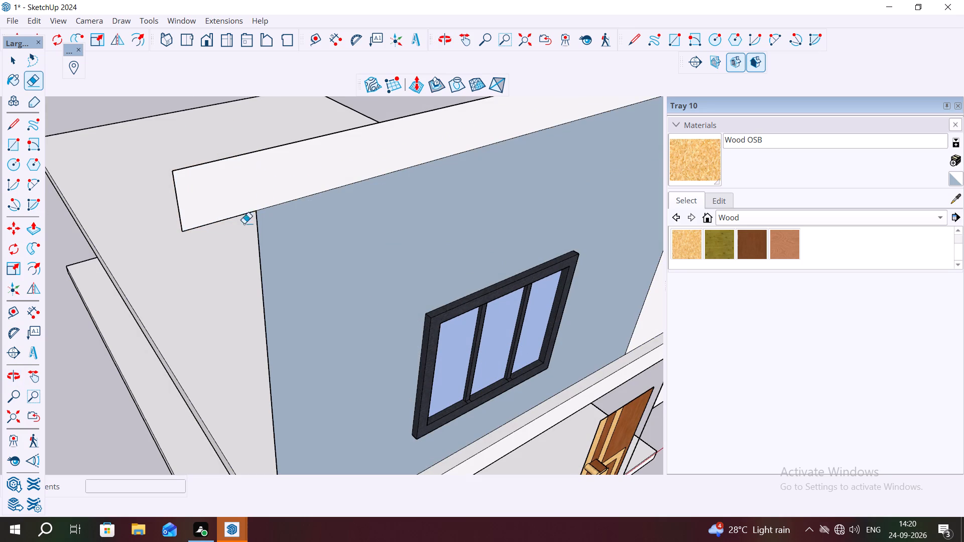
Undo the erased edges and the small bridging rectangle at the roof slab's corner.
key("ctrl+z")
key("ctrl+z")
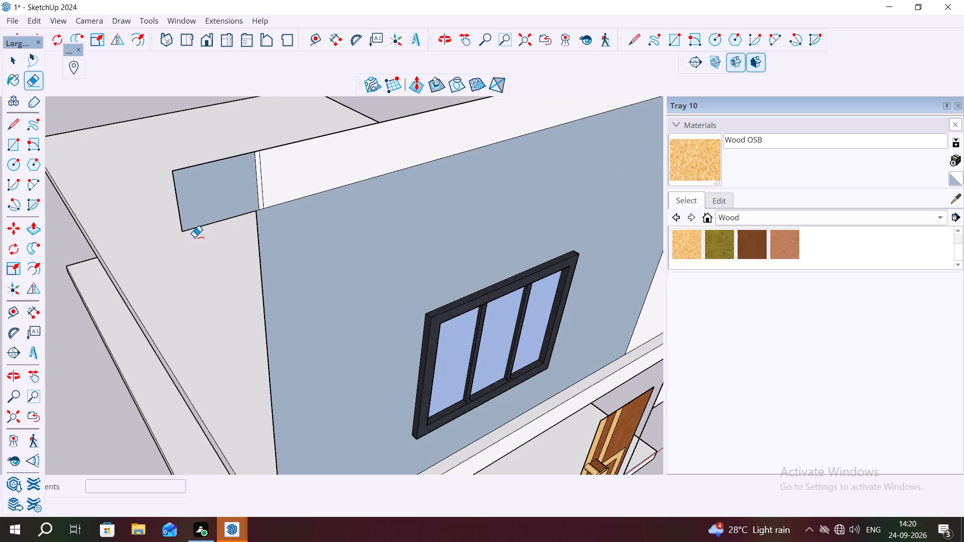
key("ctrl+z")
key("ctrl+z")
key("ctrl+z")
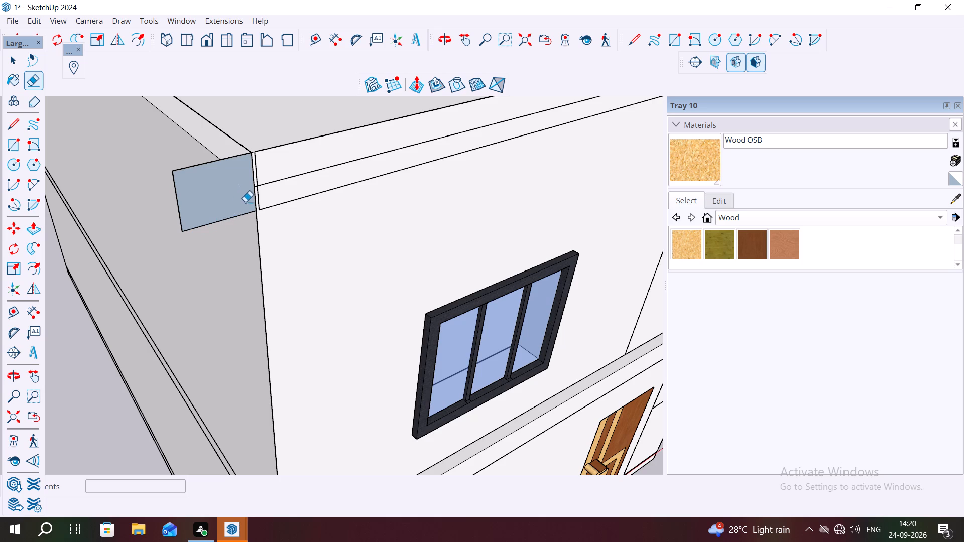
Draw a rectangle about 9/16" by 10 1/2" from the roof slab's corner, bridging the gap between the overhang piece and the band face.
key("r")
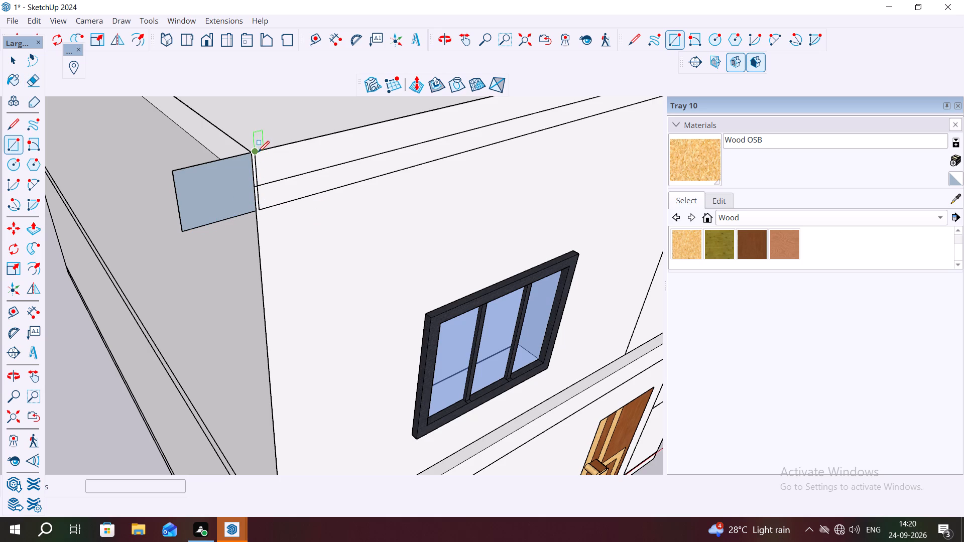
left_click(248, 153)
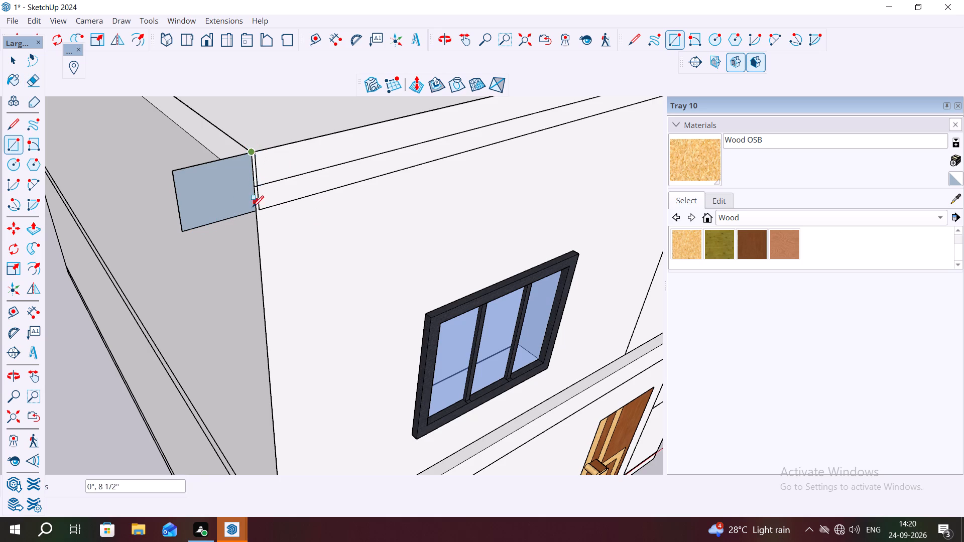
scroll(253, 210, "up", 9)
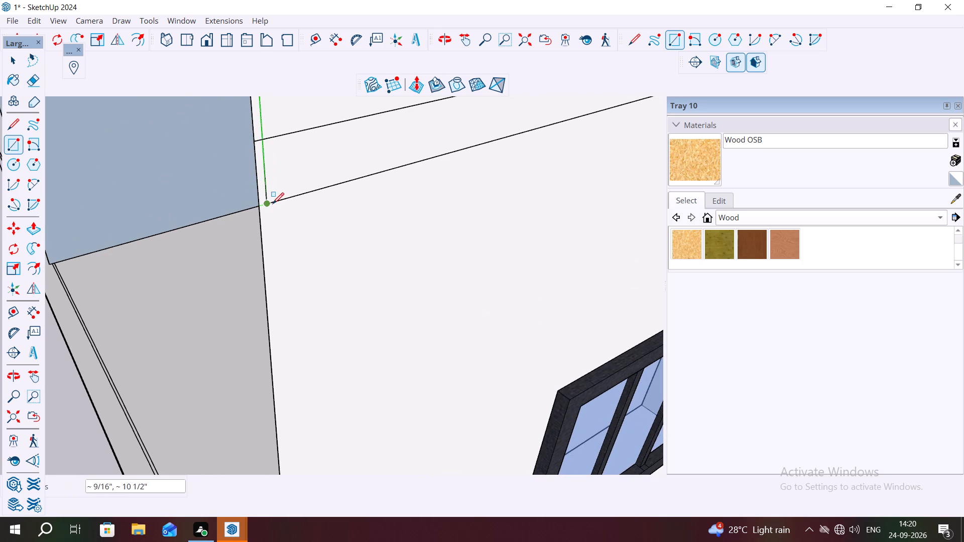
left_click(272, 202)
scroll(338, 241, "down", 8)
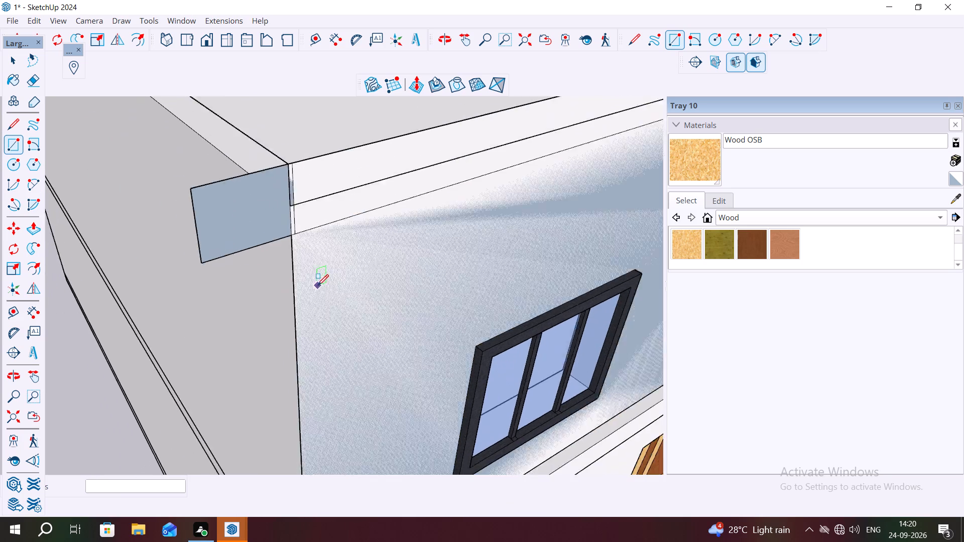
scroll(317, 286, "down", 5)
key("Escape")
key("space")
Delete the two dividing edges of the bridging rectangle to merge the overhang piece with the roof-level band face.
scroll(304, 223, "up", 5)
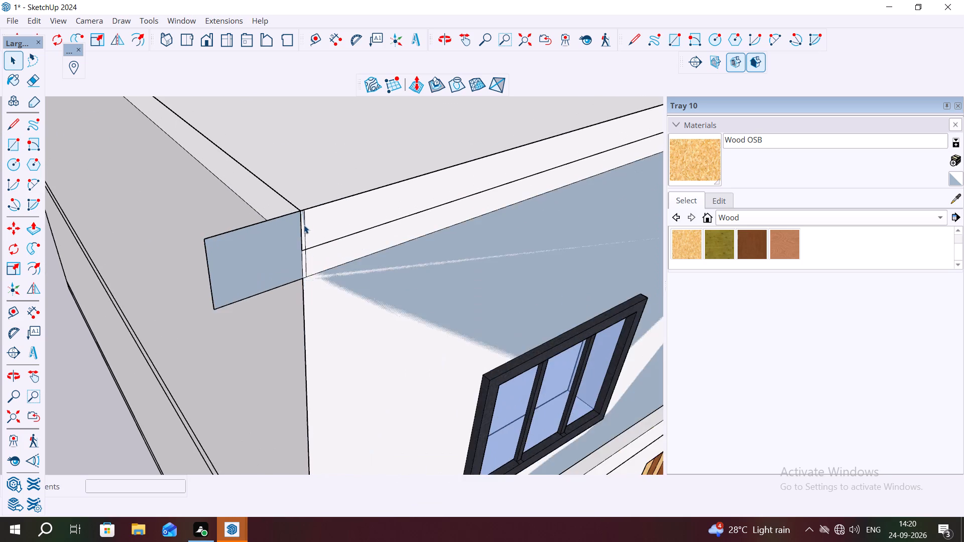
scroll(304, 225, "up", 3)
middle_click_drag(305, 234, 285, 227)
left_click(285, 222)
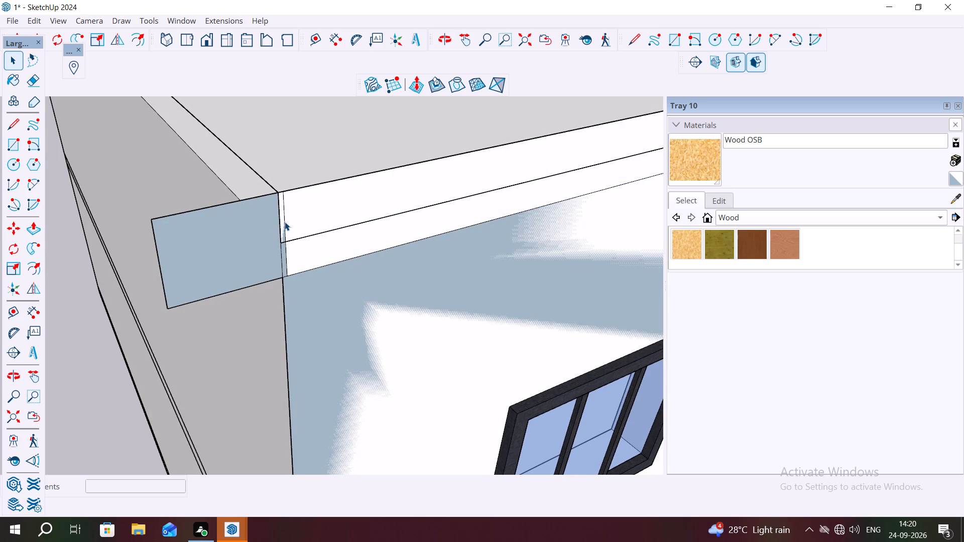
key("Delete")
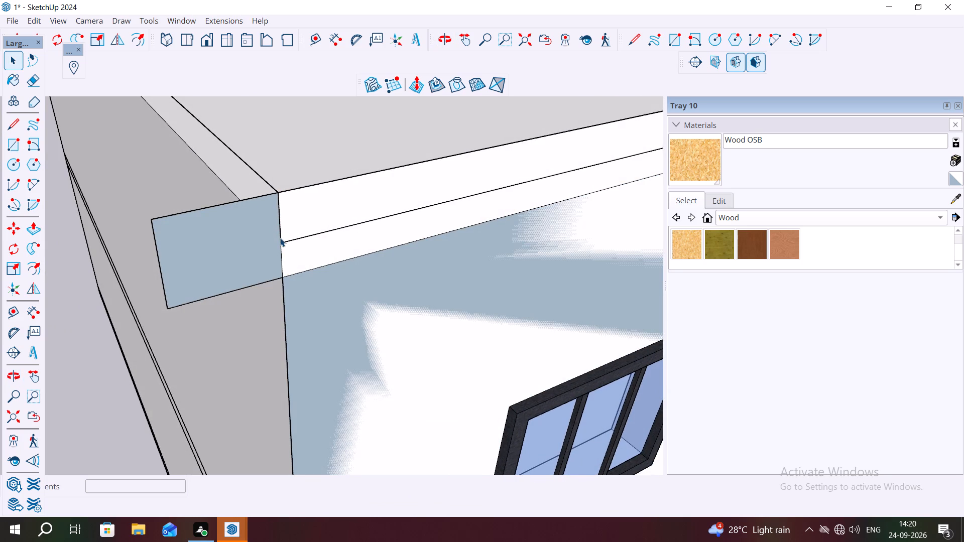
left_click(280, 238)
key("Delete")
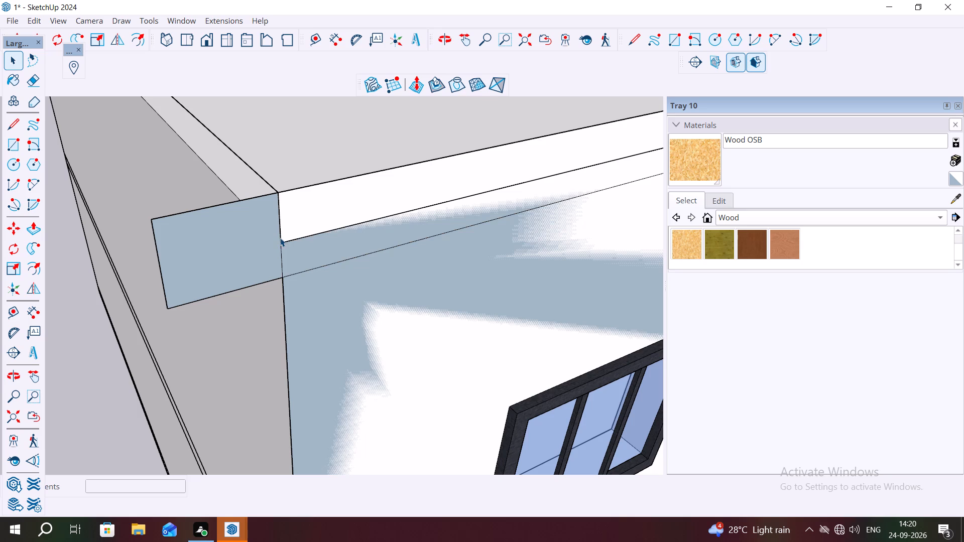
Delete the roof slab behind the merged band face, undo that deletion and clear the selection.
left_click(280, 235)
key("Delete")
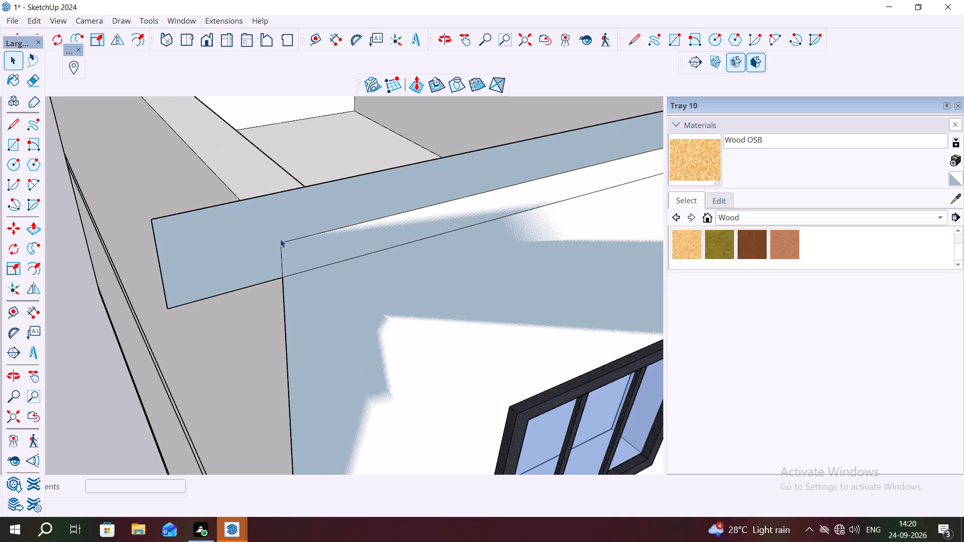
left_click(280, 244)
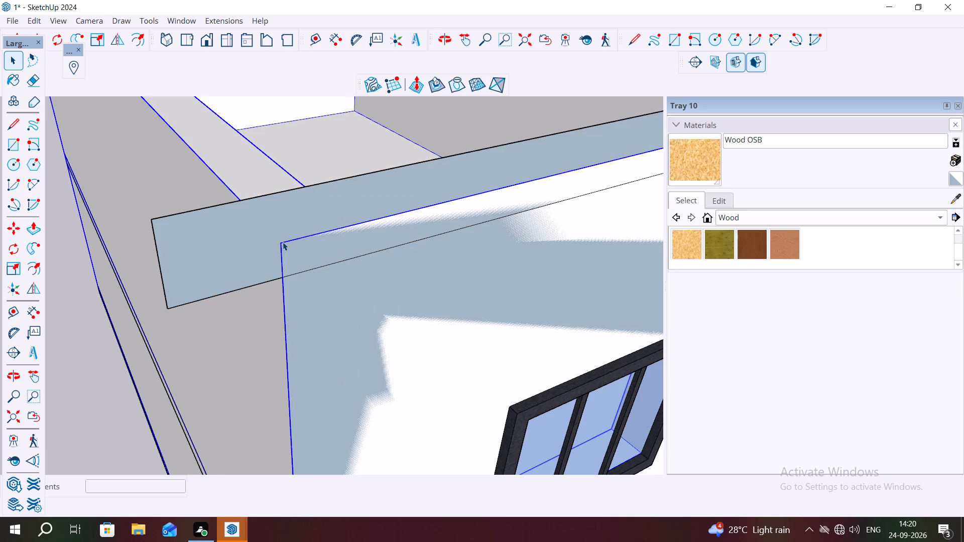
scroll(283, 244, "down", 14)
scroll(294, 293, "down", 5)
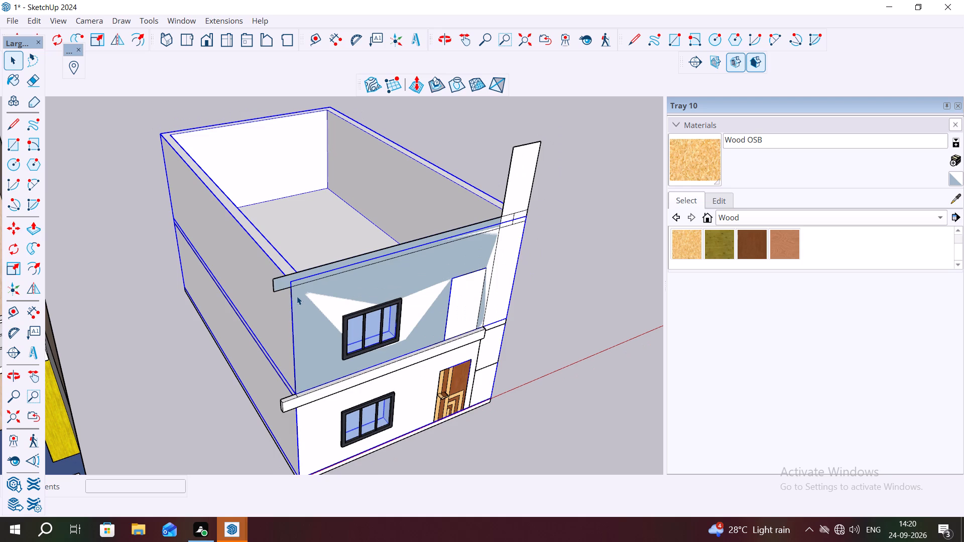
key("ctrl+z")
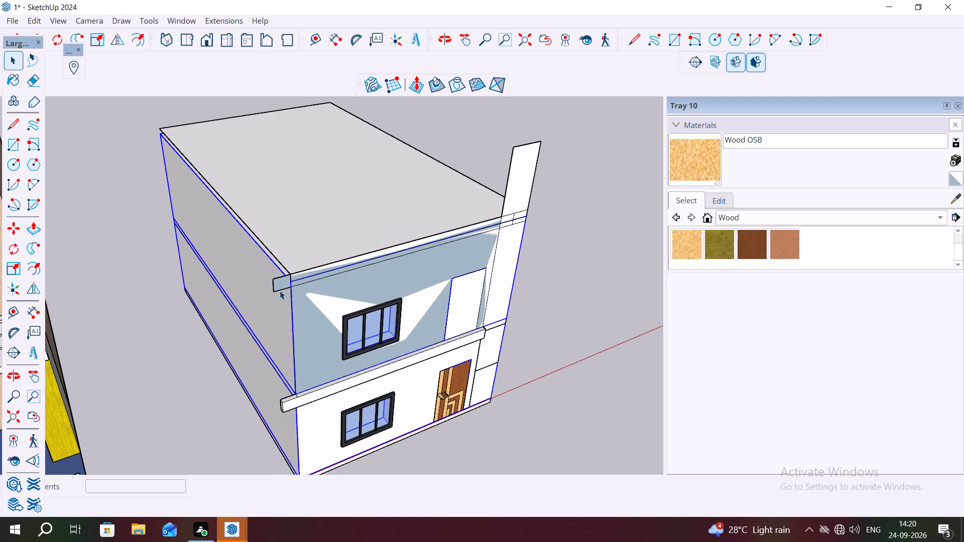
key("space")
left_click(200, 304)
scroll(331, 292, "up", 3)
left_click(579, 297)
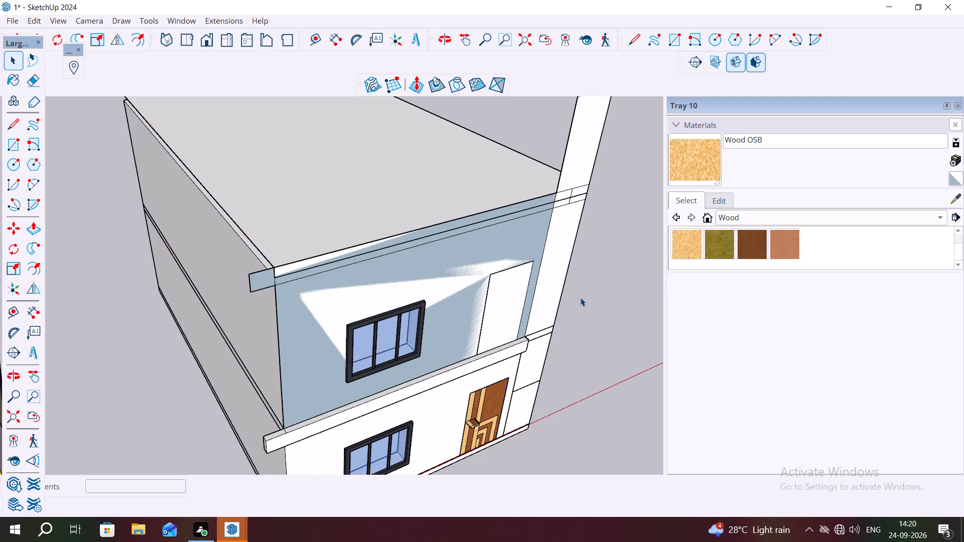
Push/Pull the merged roof-level band face outward by 4".
scroll(205, 292, "up", 4)
left_click(310, 268)
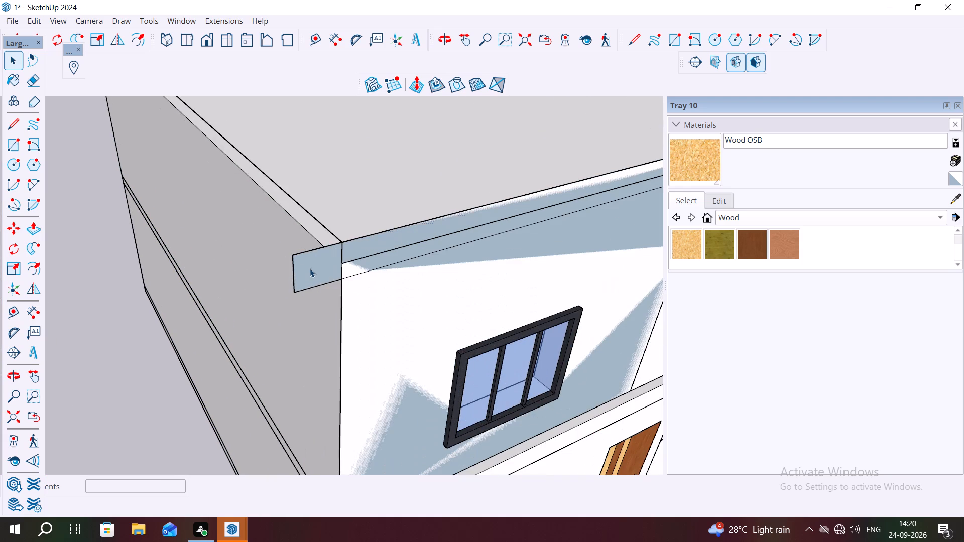
key("p")
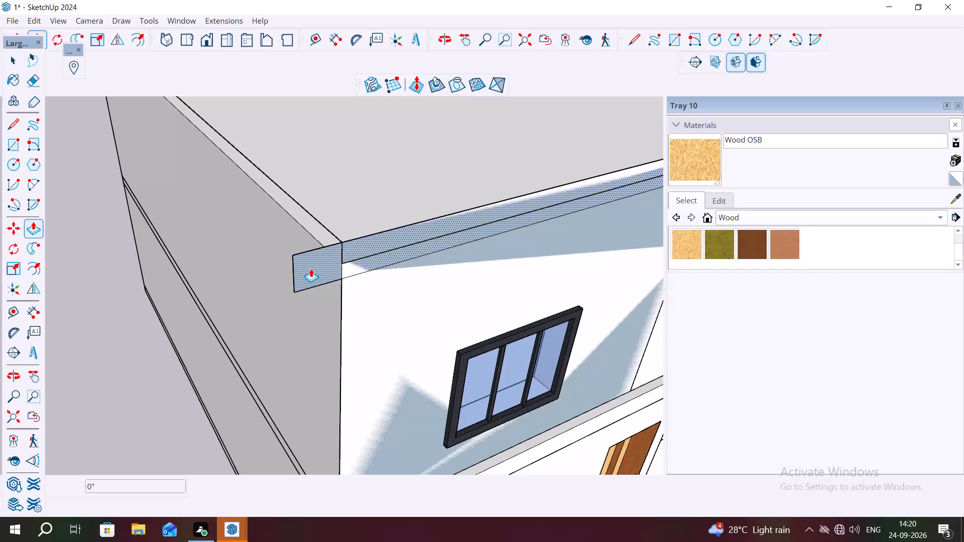
left_click(311, 268)
scroll(325, 269, "down", 7)
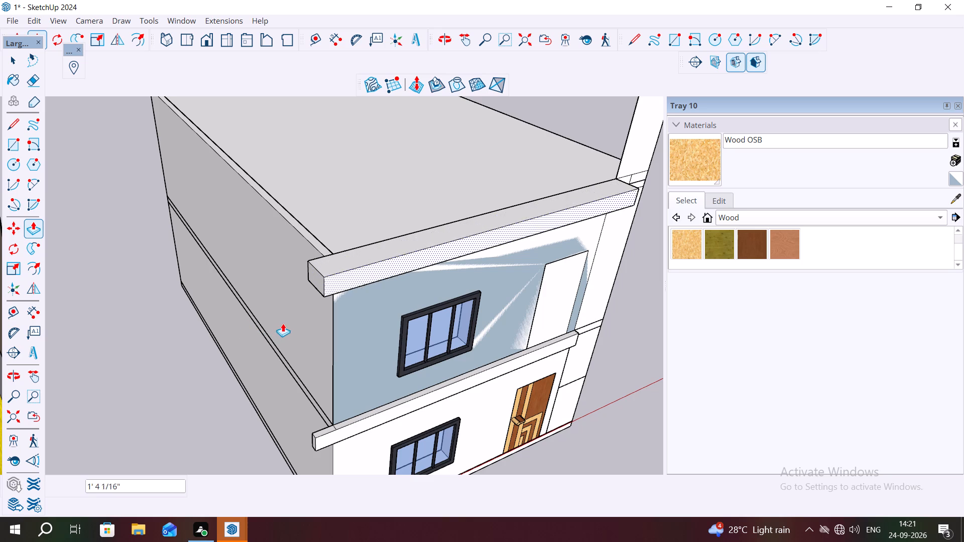
middle_click_drag(283, 323, 376, 211)
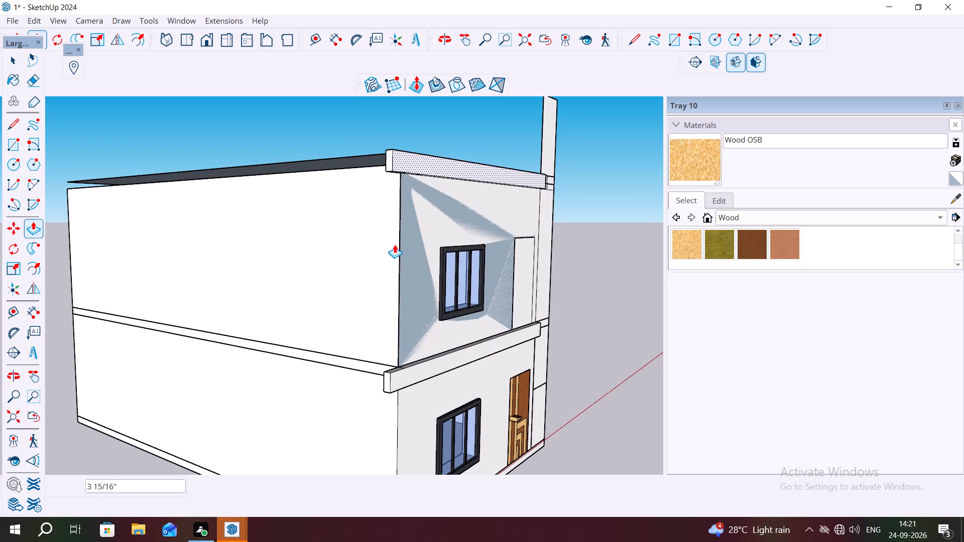
type("4\"")
key("Return")
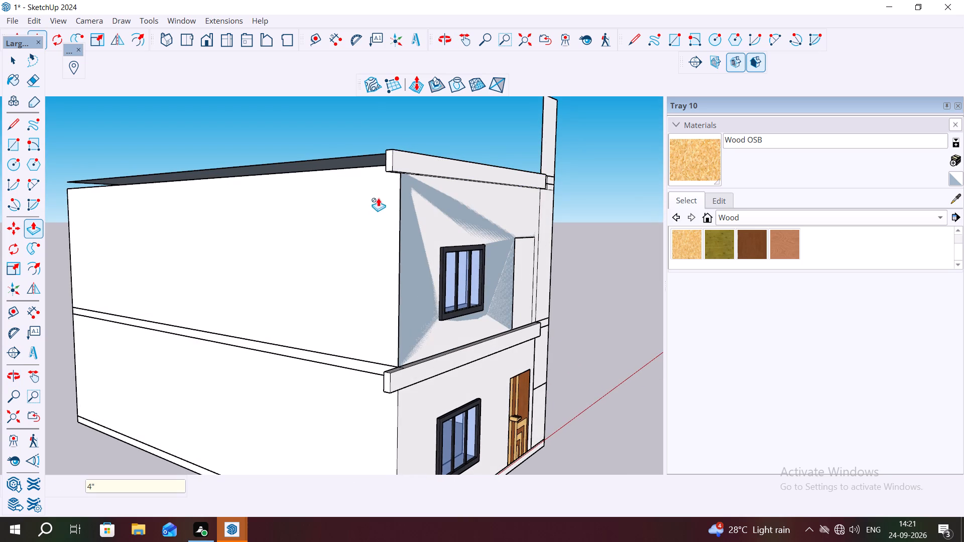
Push/Pull the two small band faces crossing the tall column outward, flush with the front of the roof-level band.
middle_click_drag(380, 196, 185, 250)
scroll(458, 204, "down", 1)
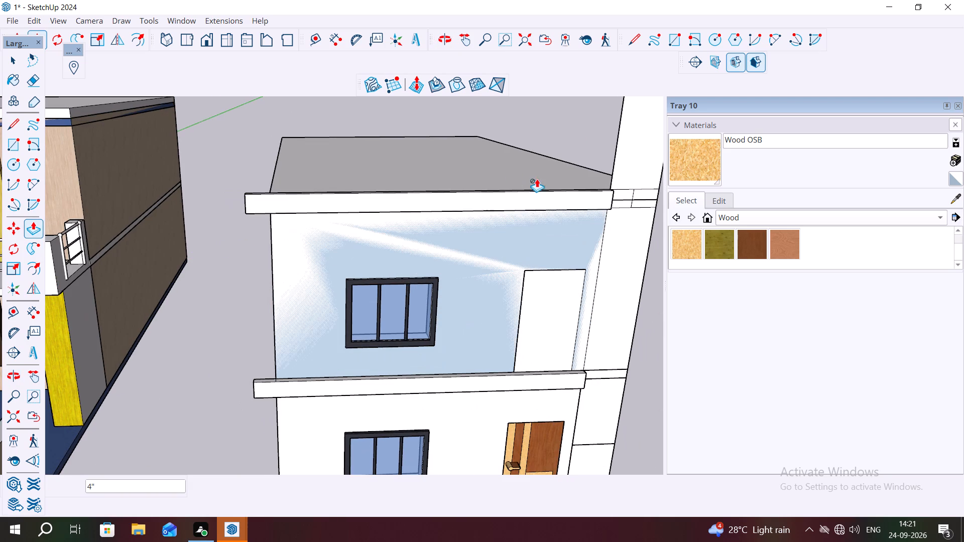
double_click(629, 195)
left_click(627, 193)
scroll(629, 198, "up", 5)
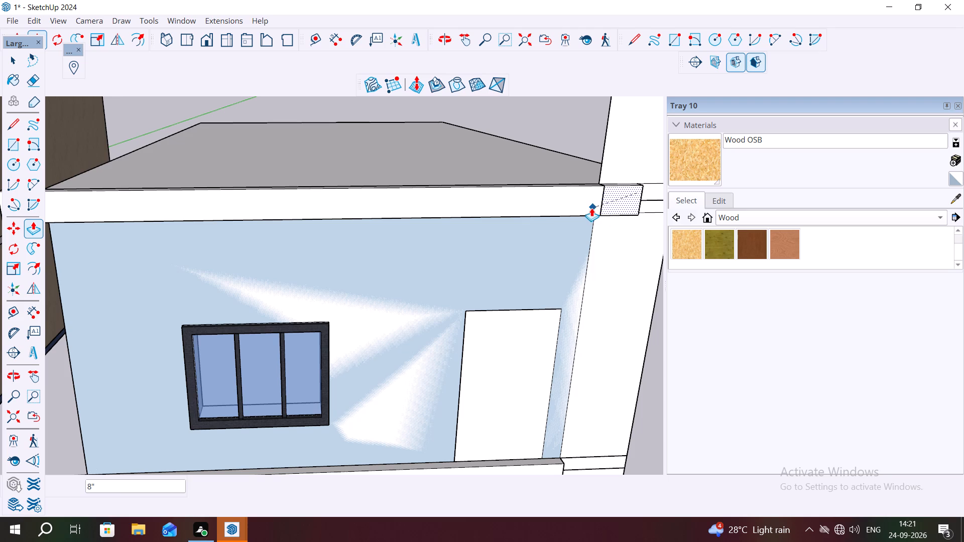
left_click(457, 189)
scroll(593, 185, "down", 5)
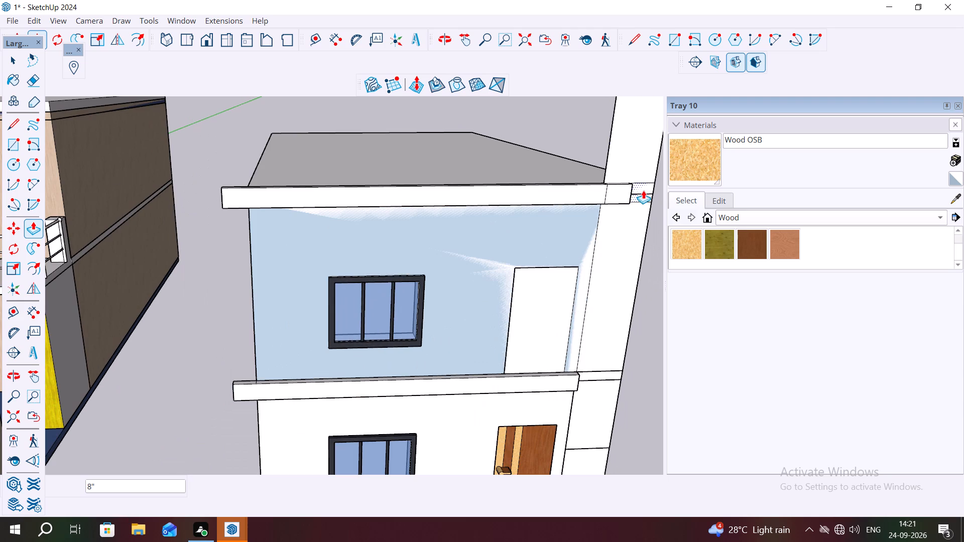
double_click(643, 190)
key("space")
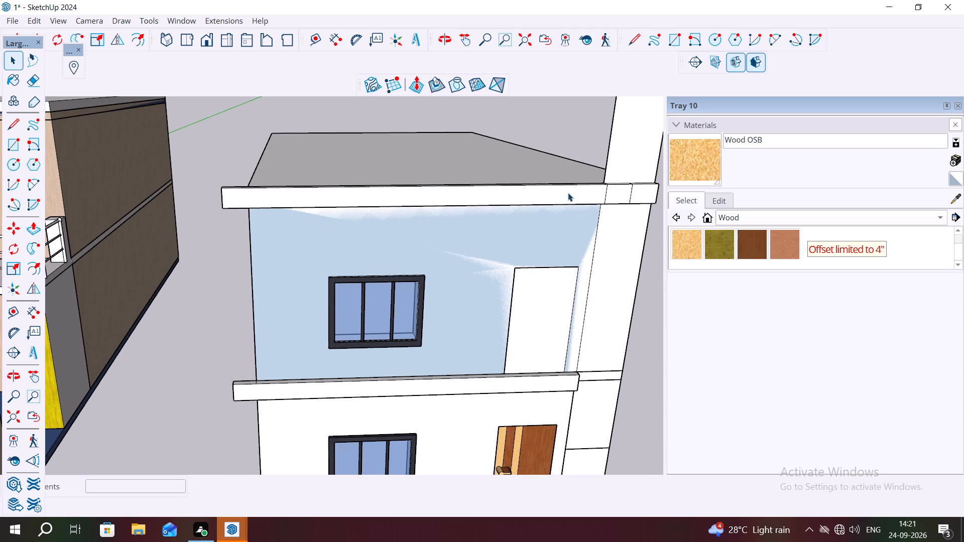
Delete the dividing lines across the front and top of the roof-level band near the tall column.
left_click(604, 195)
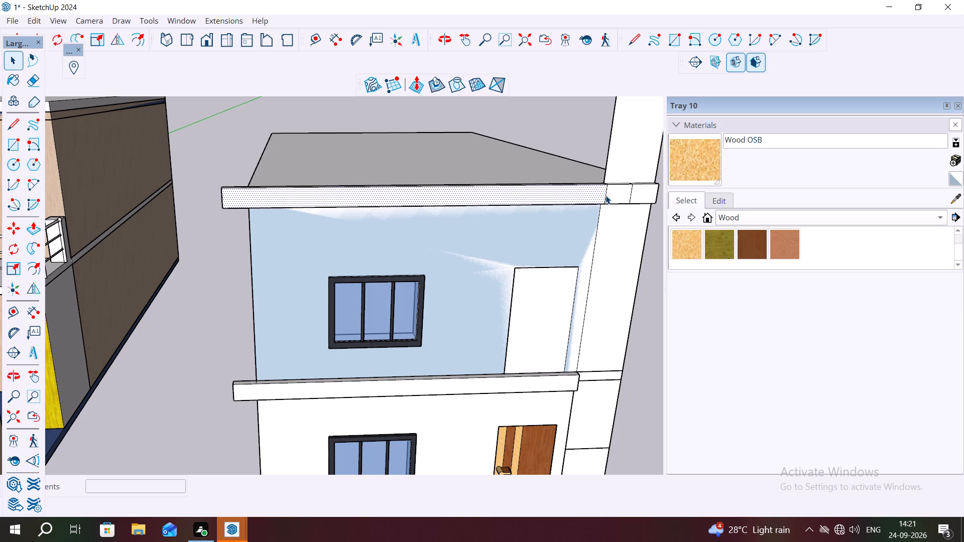
left_click(606, 195)
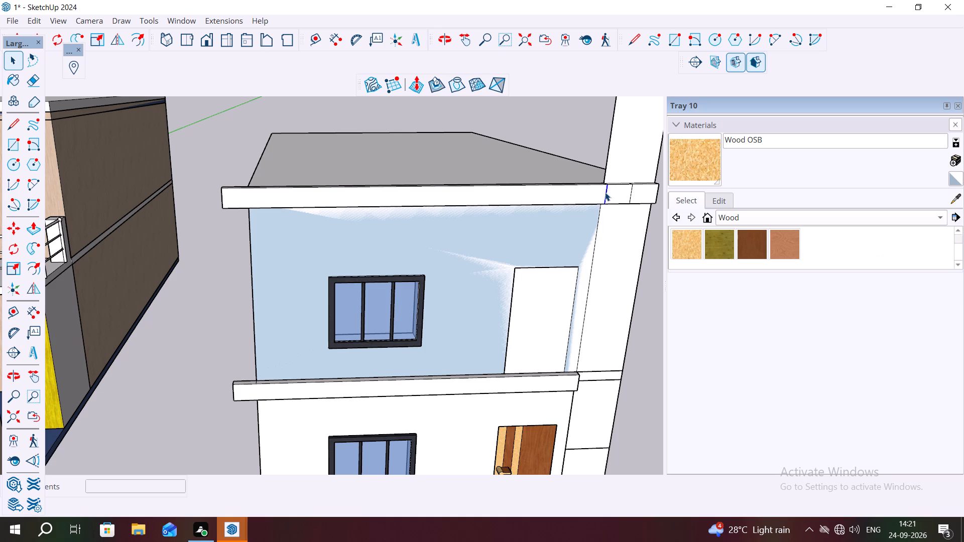
key("Delete")
left_click(630, 194)
key("Delete")
middle_click_drag(623, 181, 650, 290)
scroll(628, 247, "up", 6)
middle_click_drag(613, 208, 548, 257)
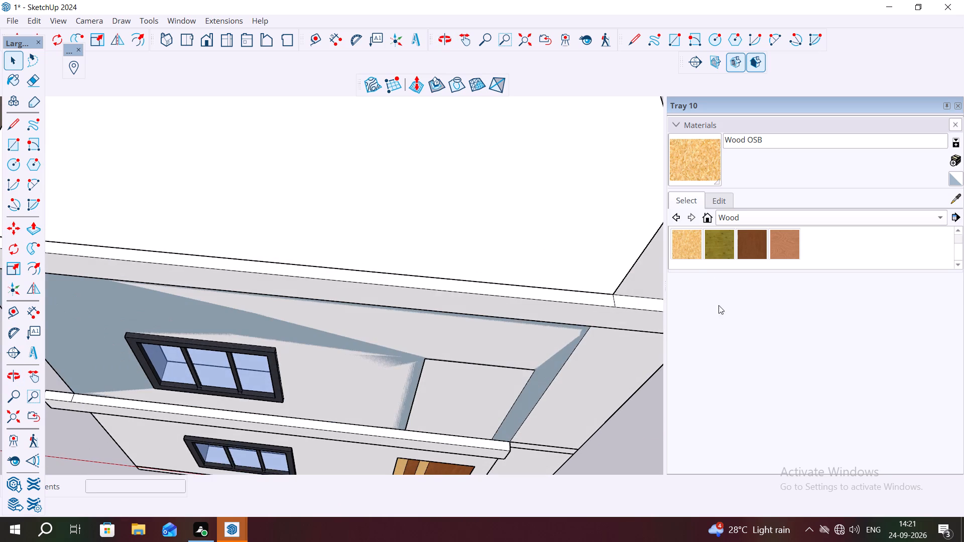
scroll(427, 261, "down", 5)
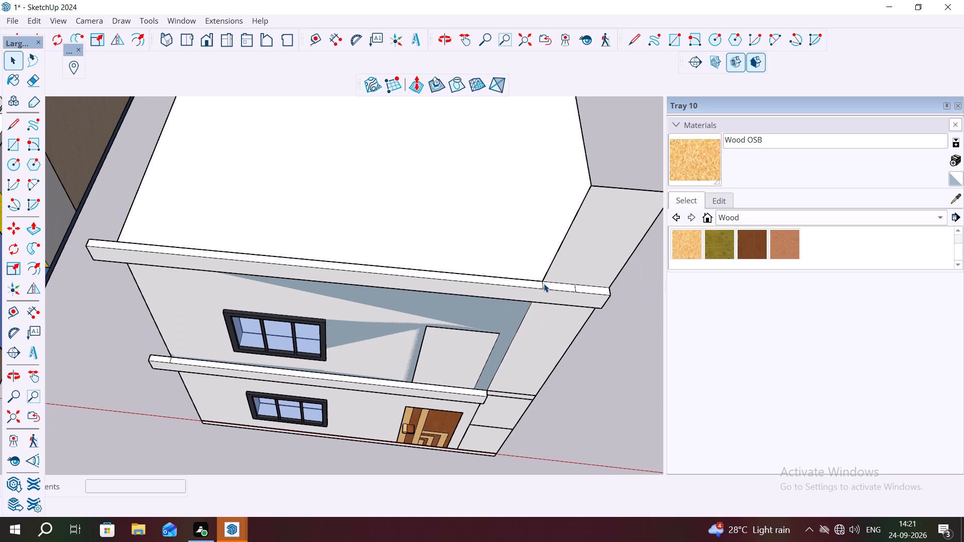
left_click(543, 284)
key("Delete")
left_click(574, 286)
key("Delete")
Draw a vertical rectangle about 1' 1 1/4" by 9' 4 15/16" between the overhanging ends of the roof-level and first-floor bands.
scroll(550, 307, "down", 1)
middle_click_drag(553, 316, 557, 224)
scroll(430, 314, "down", 1)
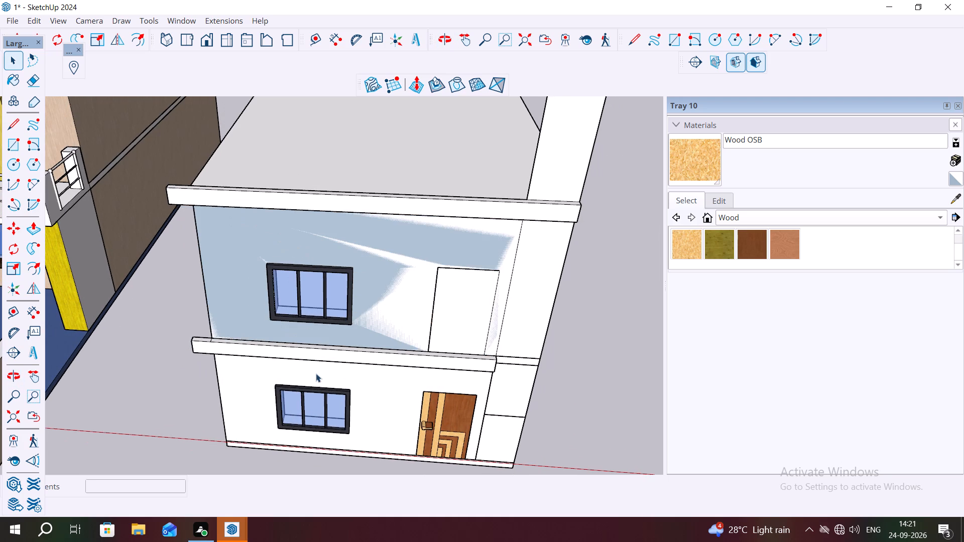
middle_click_drag(123, 256, 179, 211)
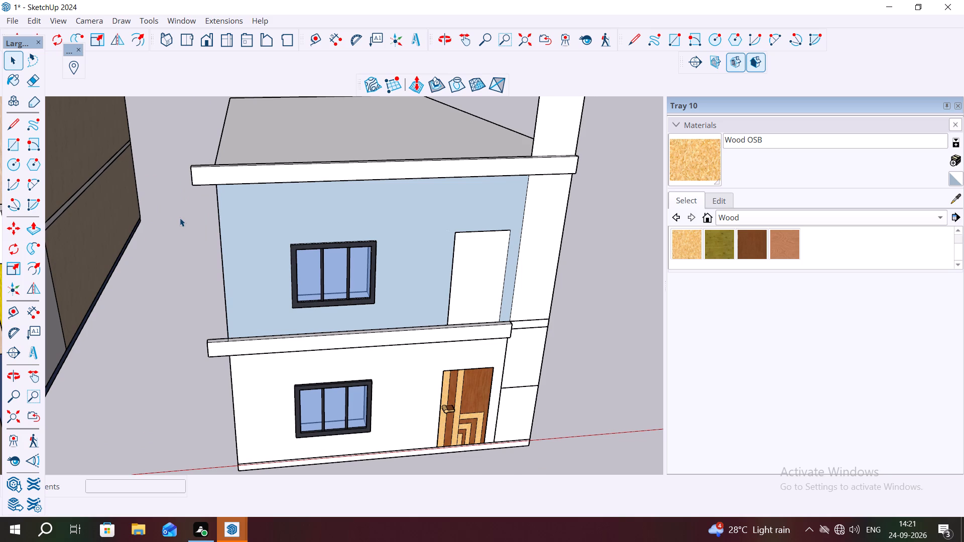
key("r")
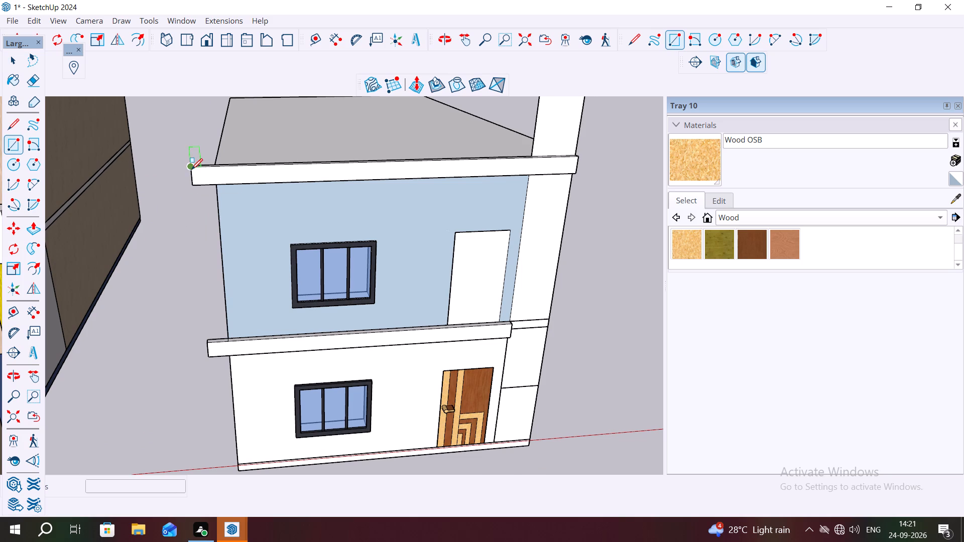
left_click(191, 169)
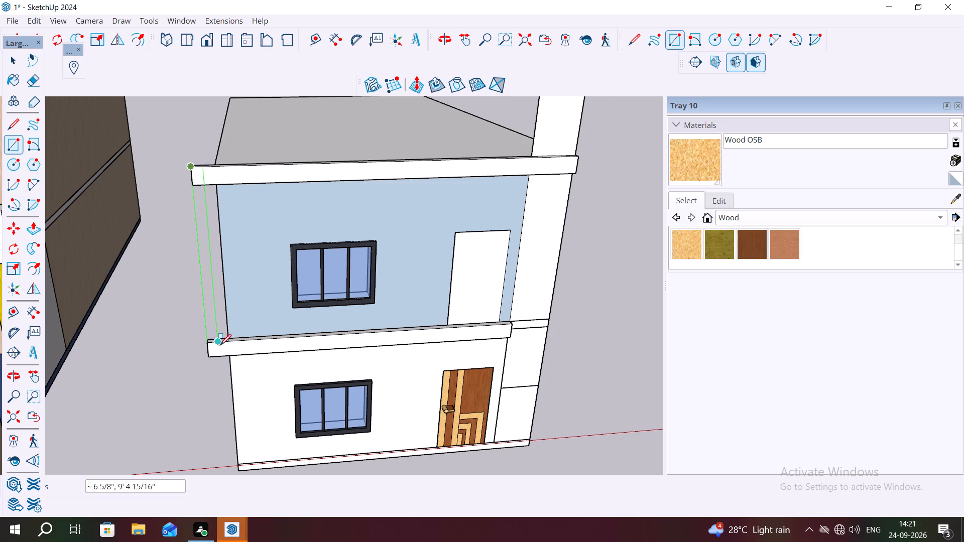
left_click(227, 343)
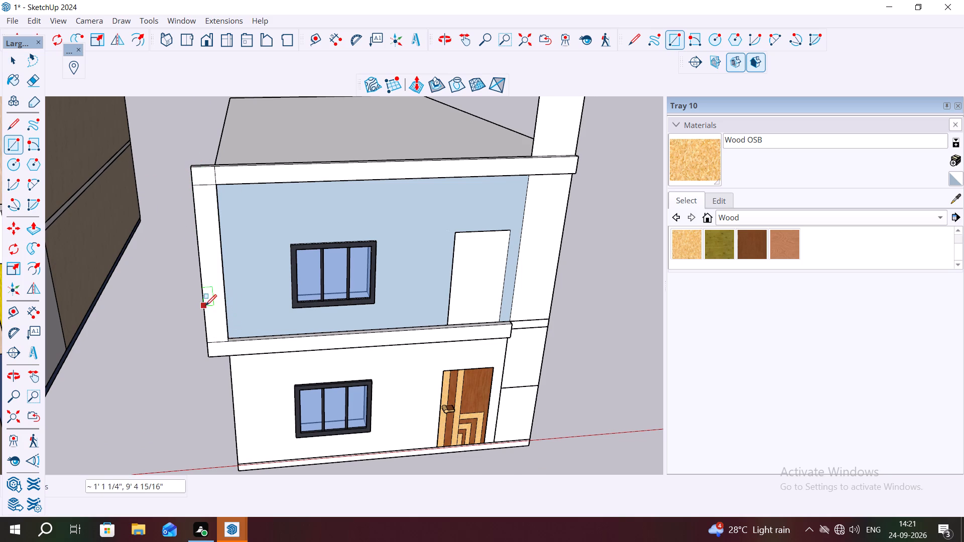
Push/Pull the vertical strip between the overhanging band ends inward by 4".
middle_click_drag(201, 300, 571, 283)
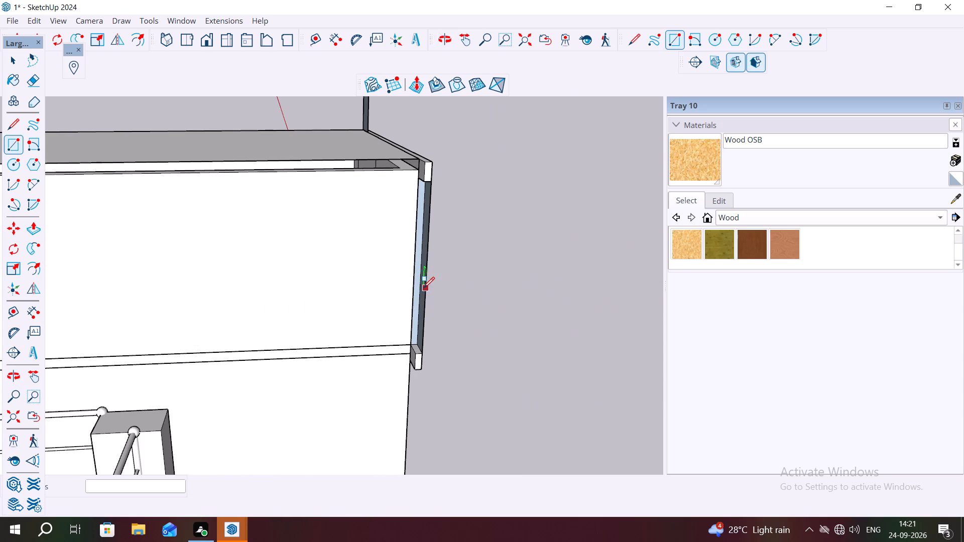
middle_click_drag(423, 288, 365, 289)
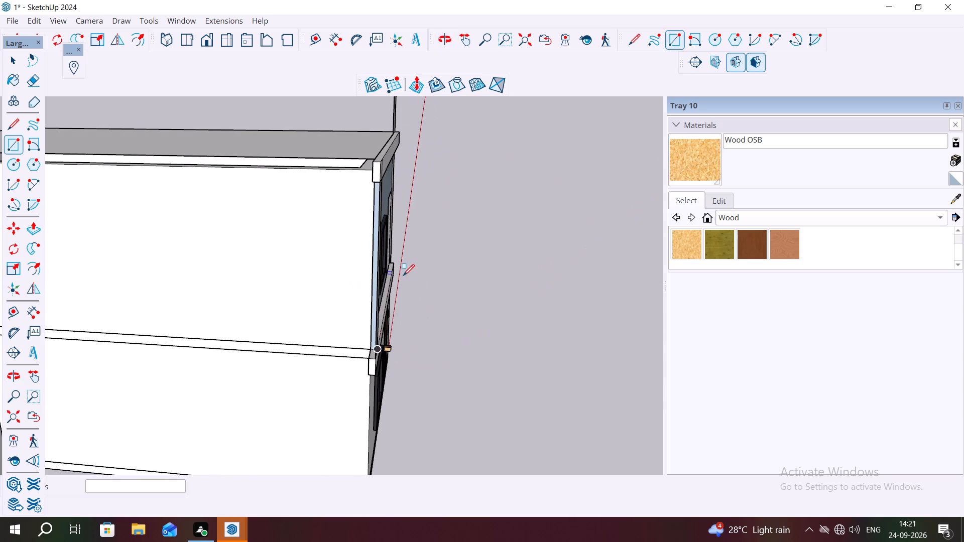
middle_click_drag(402, 276, 342, 292)
key("space")
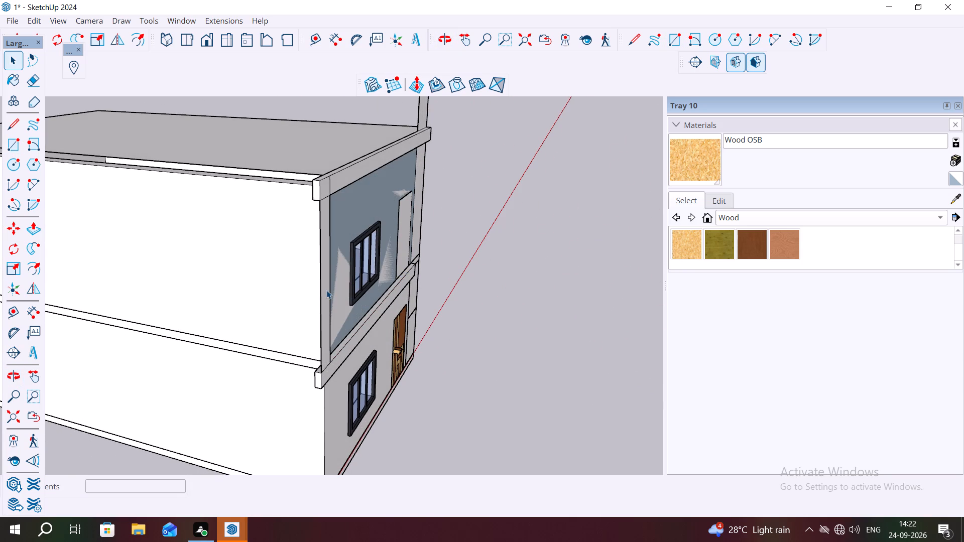
left_click(325, 289)
key("p")
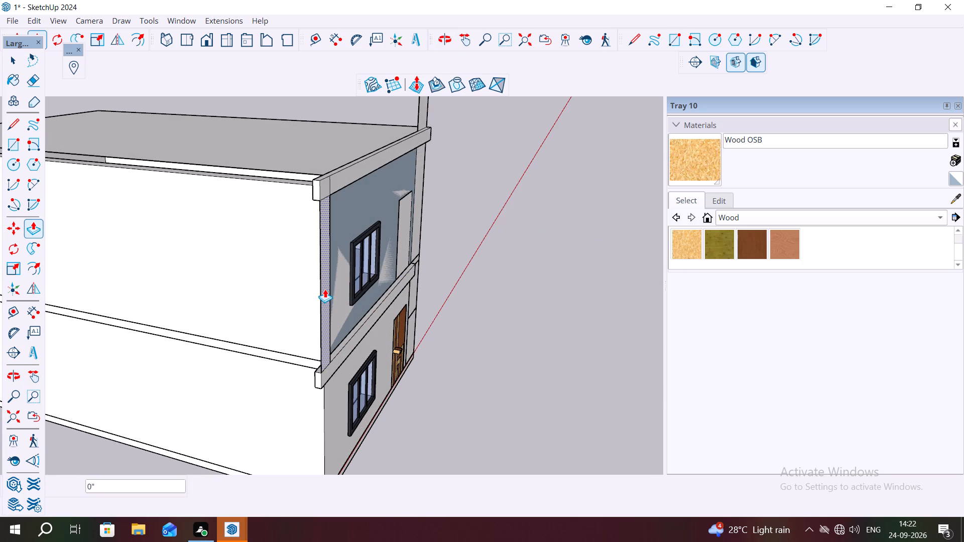
left_click(325, 289)
middle_click_drag(317, 285, 294, 281)
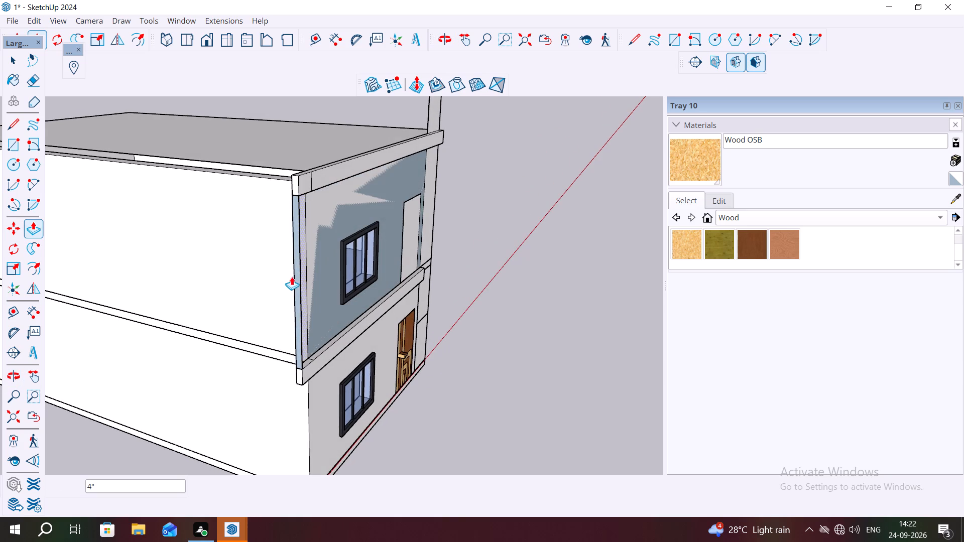
middle_click_drag(280, 271, 167, 203)
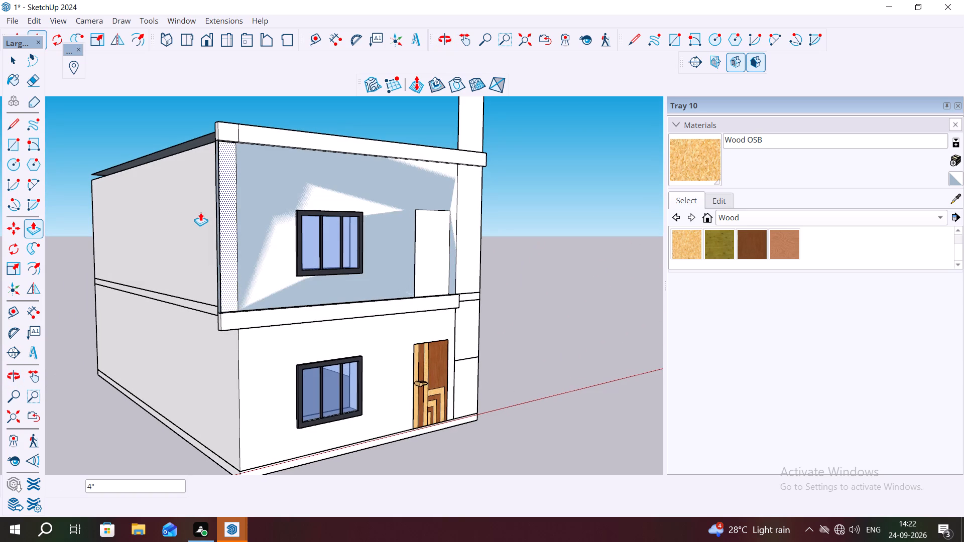
left_click(200, 212)
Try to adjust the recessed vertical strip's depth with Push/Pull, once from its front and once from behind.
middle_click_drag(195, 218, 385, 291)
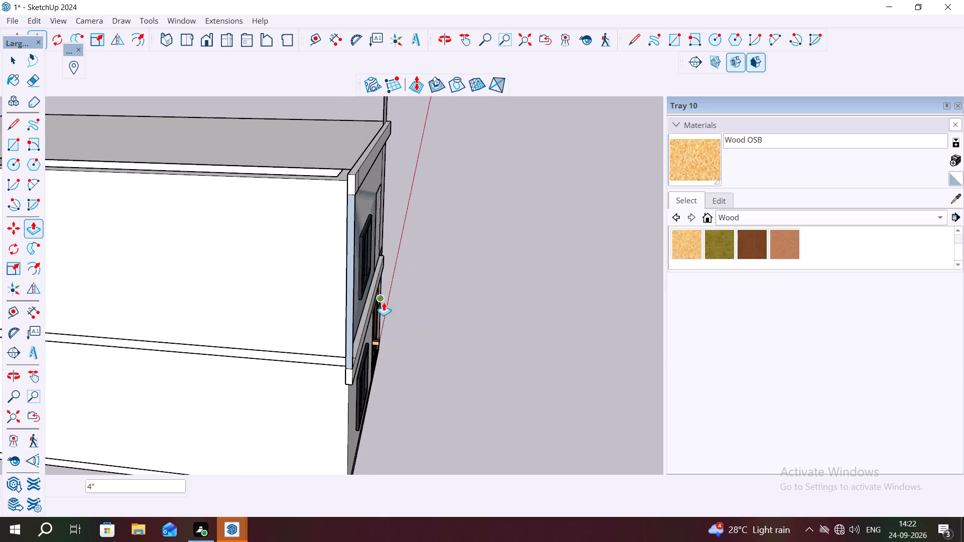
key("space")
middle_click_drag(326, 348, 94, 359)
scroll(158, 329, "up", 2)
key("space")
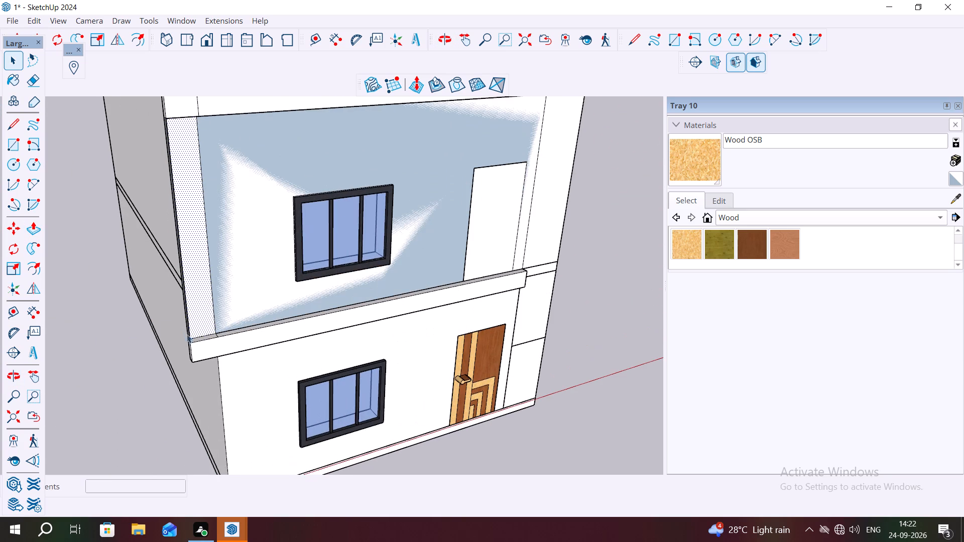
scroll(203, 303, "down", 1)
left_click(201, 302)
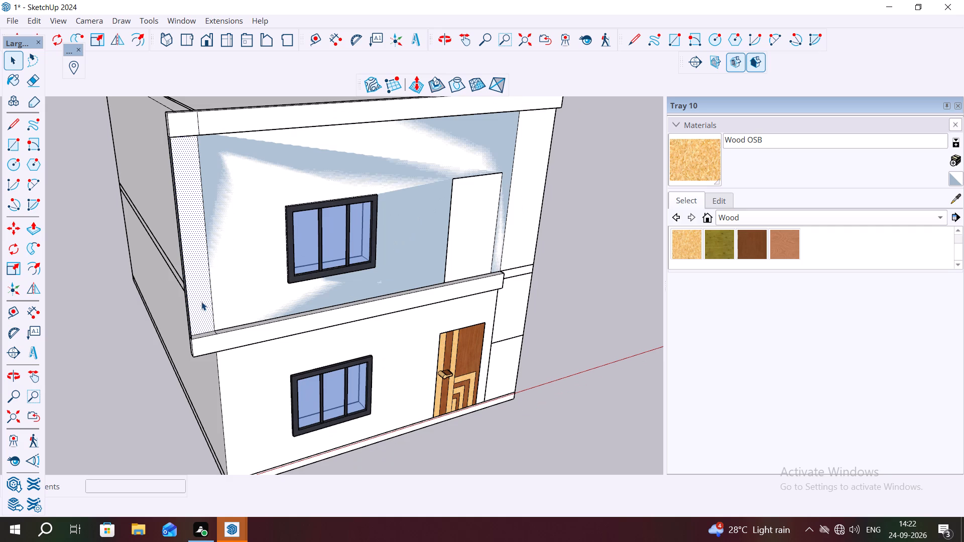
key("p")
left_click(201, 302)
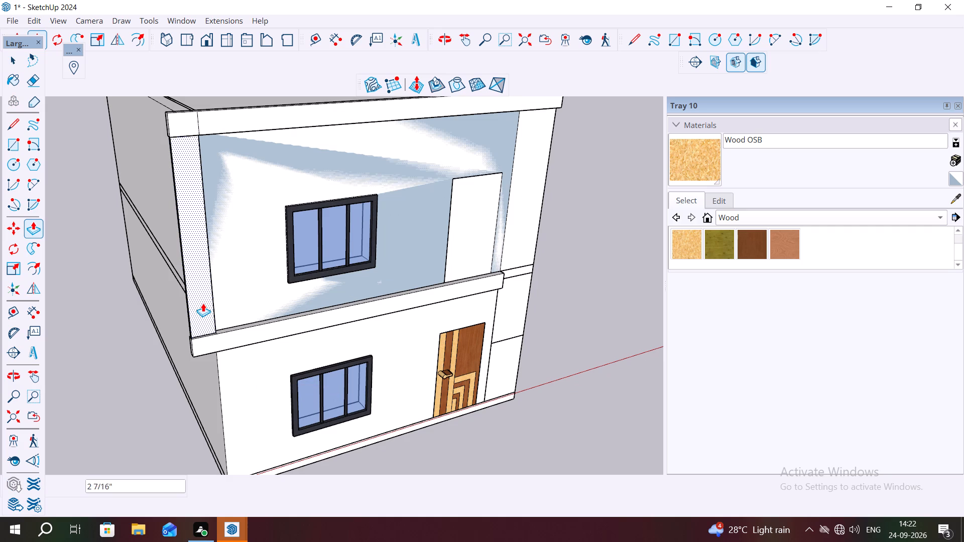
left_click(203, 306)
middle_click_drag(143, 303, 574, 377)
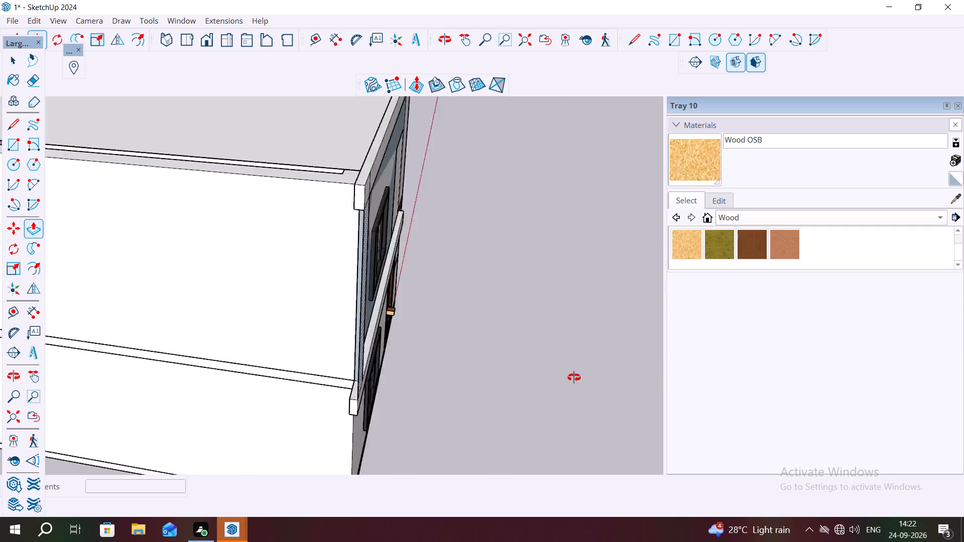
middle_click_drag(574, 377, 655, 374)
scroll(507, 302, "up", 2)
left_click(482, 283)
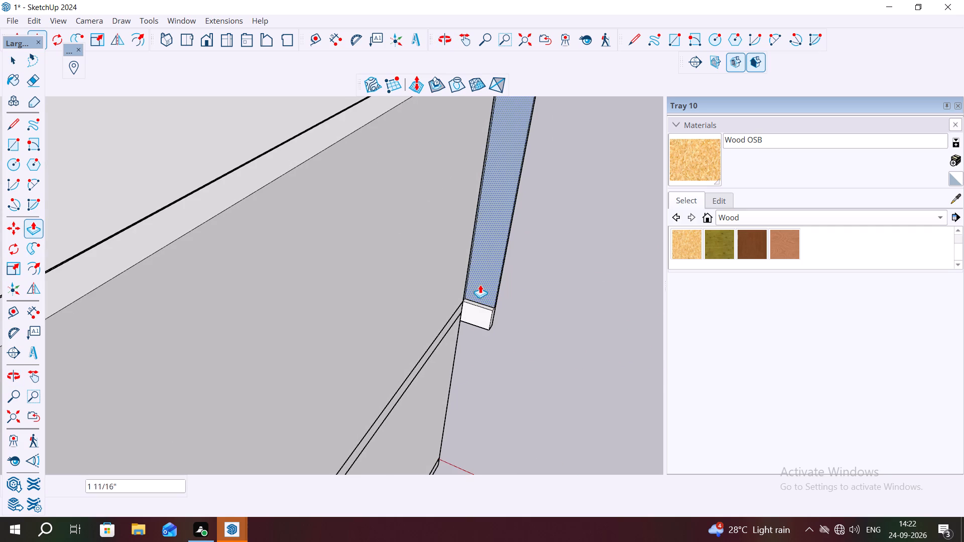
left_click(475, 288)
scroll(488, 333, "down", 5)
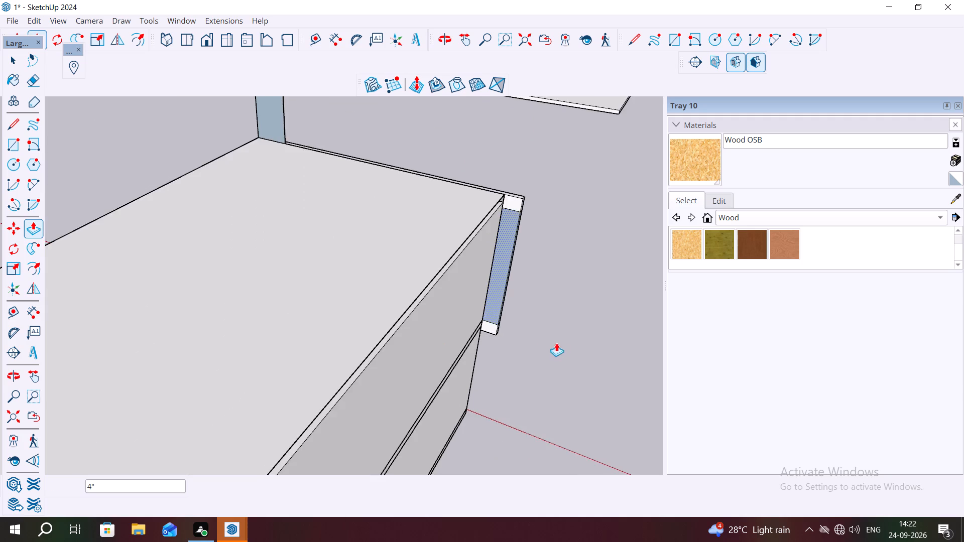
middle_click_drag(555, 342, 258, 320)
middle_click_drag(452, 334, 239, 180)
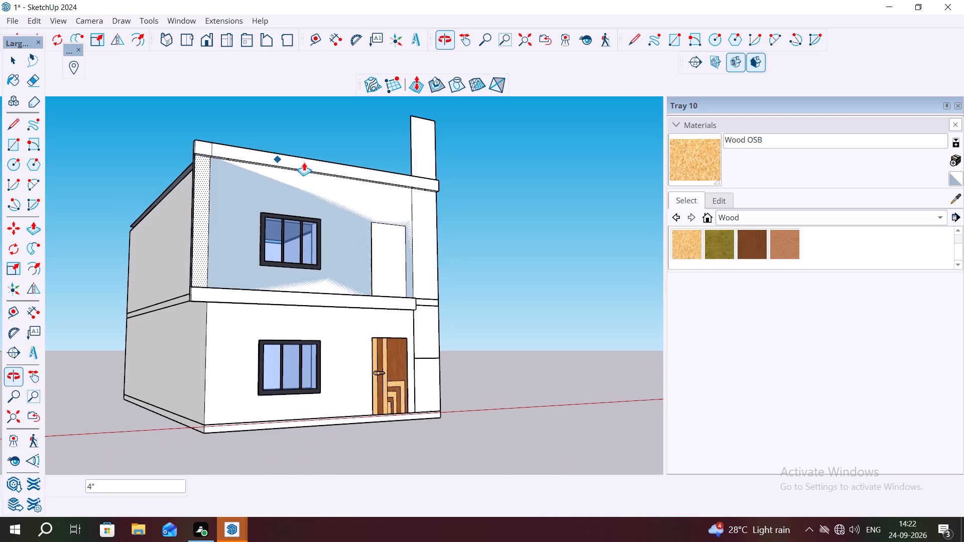
Push/Pull the recessed vertical strip outward by 4", flush with the front of the roof-level and first-floor bands.
key("space")
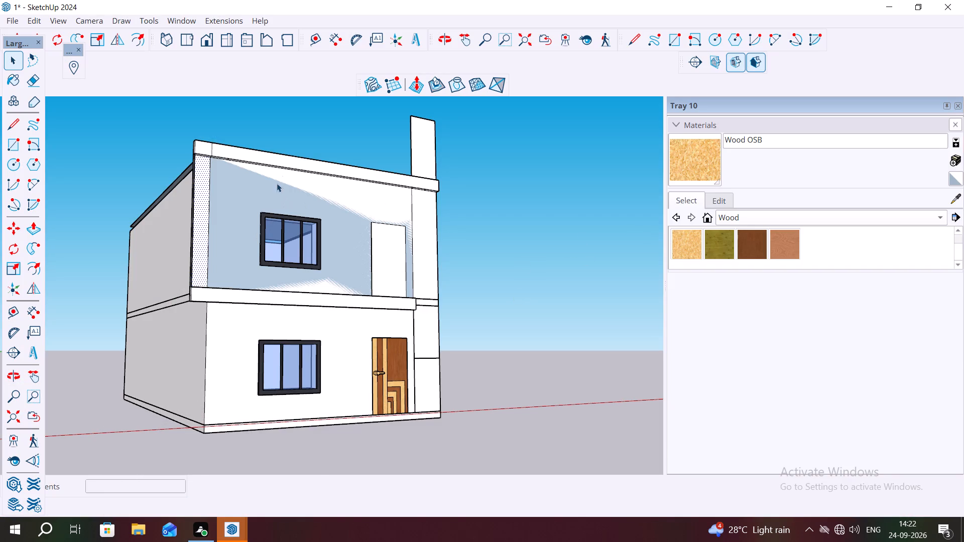
scroll(298, 187, "up", 1)
middle_click_drag(298, 187, 152, 256)
scroll(188, 213, "up", 11)
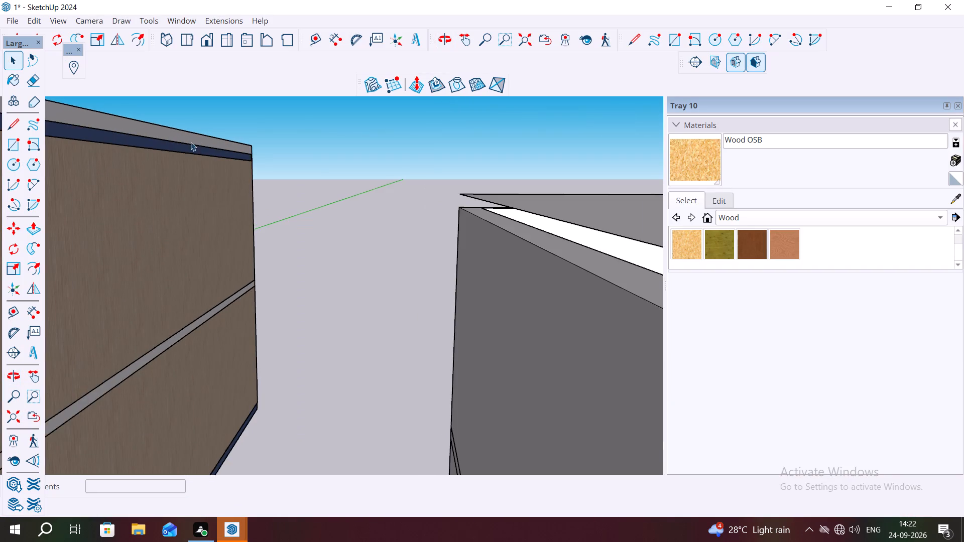
scroll(202, 177, "down", 5)
scroll(221, 211, "up", 2)
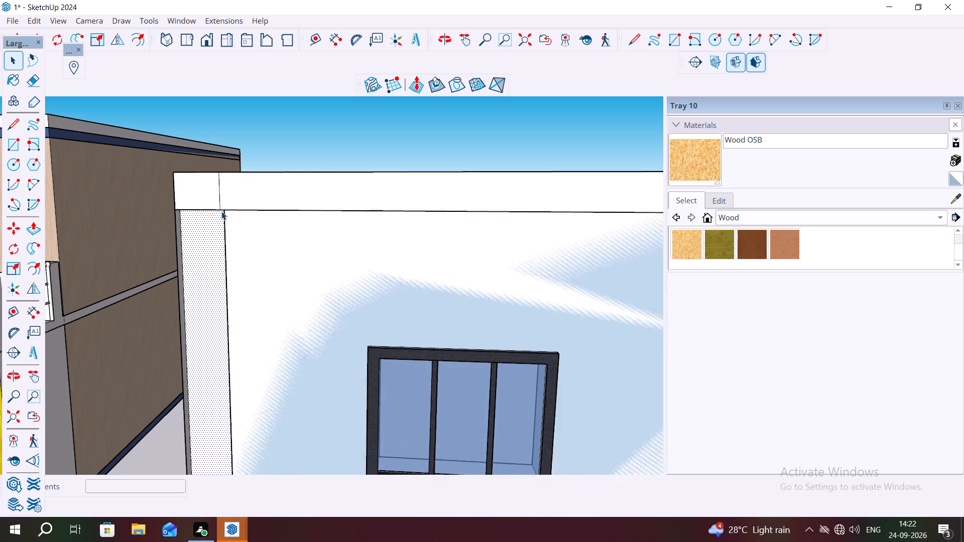
middle_click_drag(184, 217, 75, 203)
scroll(275, 217, "down", 2)
key("space")
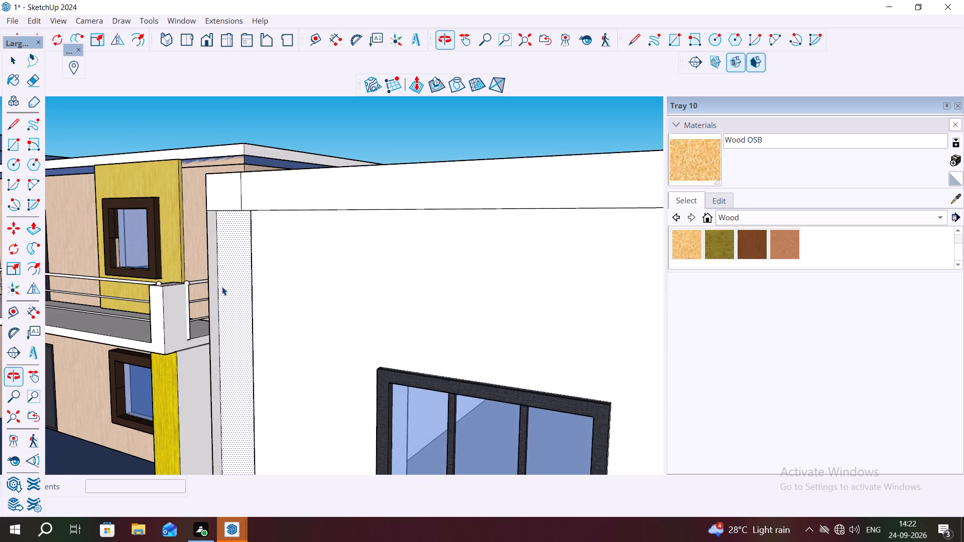
left_click(234, 291)
key("p")
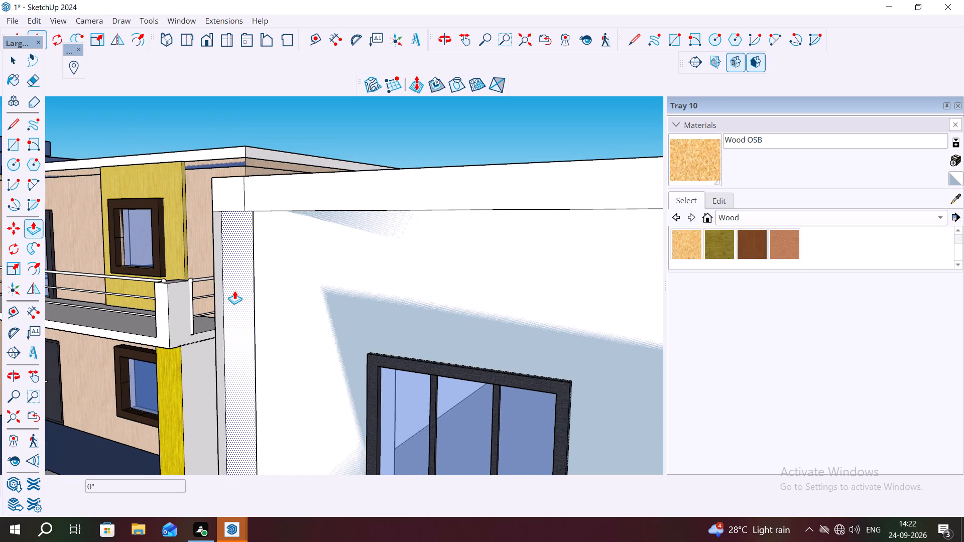
left_click(234, 291)
left_click(224, 296)
Draw a rectangle about 8' 6 7/16" by 4" closing the vertical strip's open outer side between the two bands.
middle_click_drag(199, 300, 207, 300)
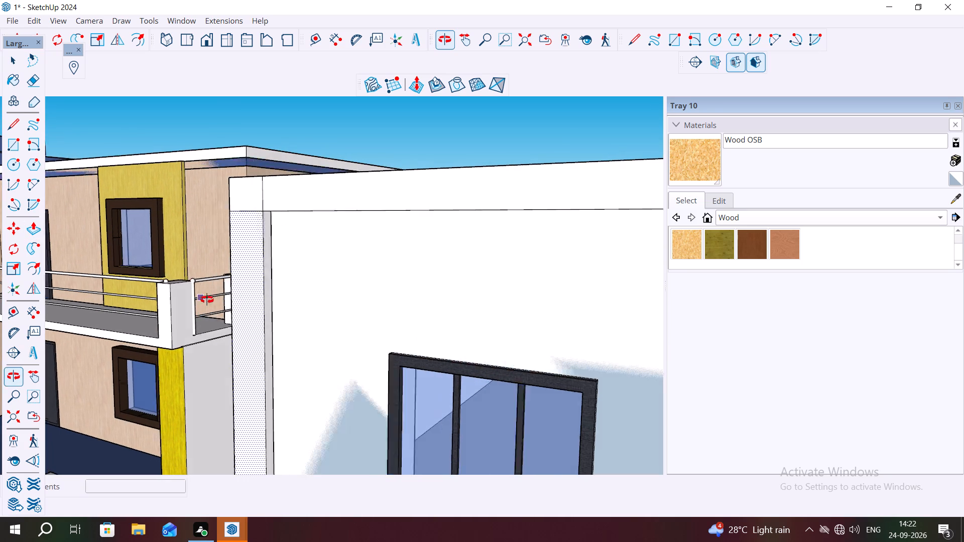
middle_click_drag(207, 300, 570, 291)
scroll(526, 294, "down", 6)
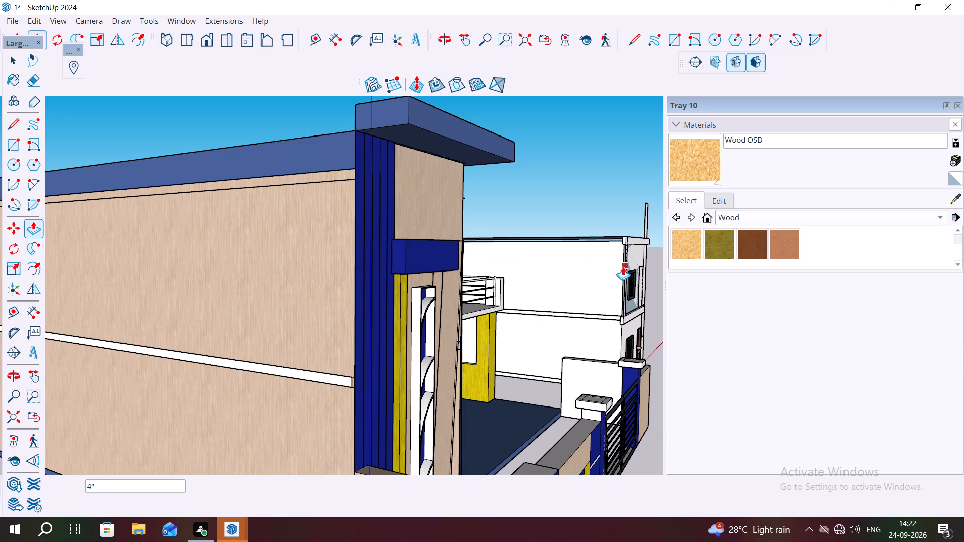
scroll(623, 267, "up", 14)
middle_click_drag(617, 288, 672, 314)
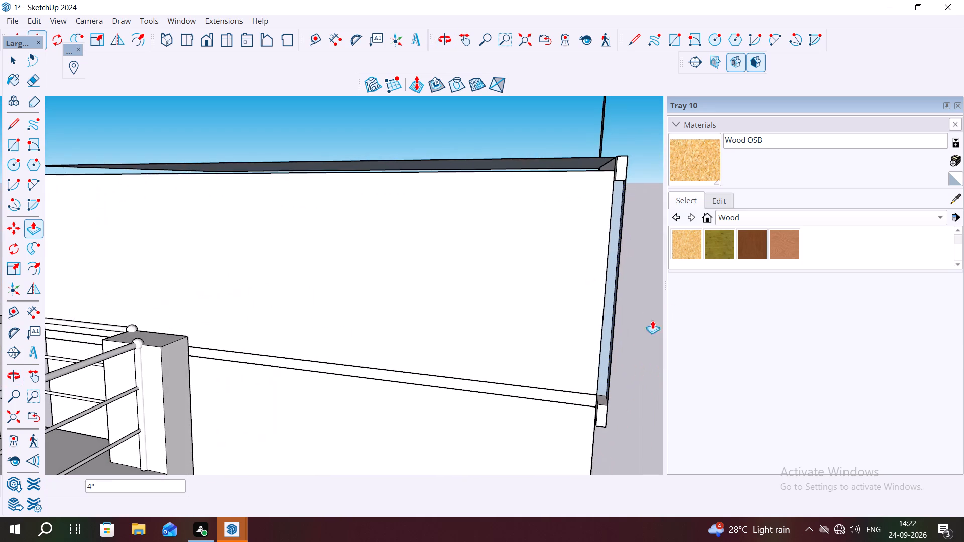
scroll(619, 347, "up", 3)
scroll(541, 372, "up", 1)
scroll(560, 358, "down", 6)
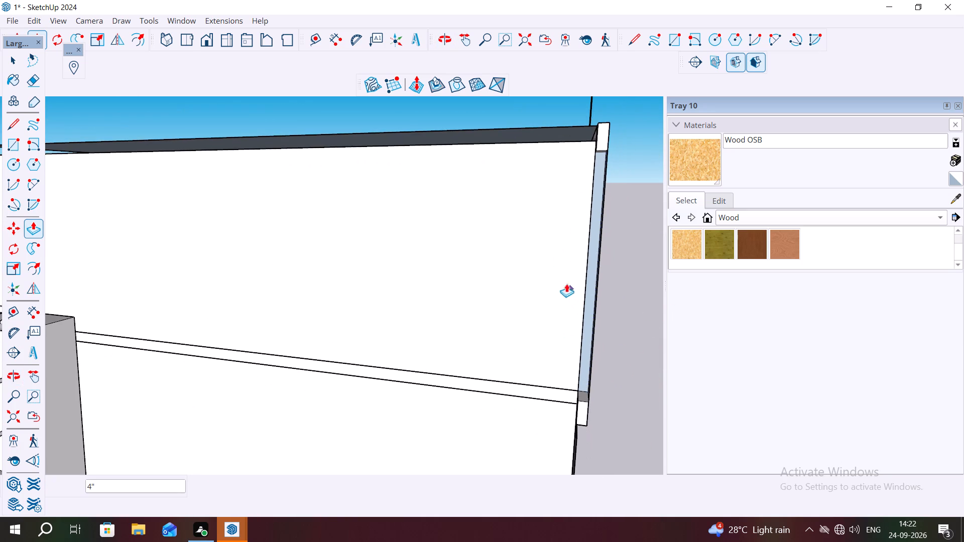
key("Escape")
key("r")
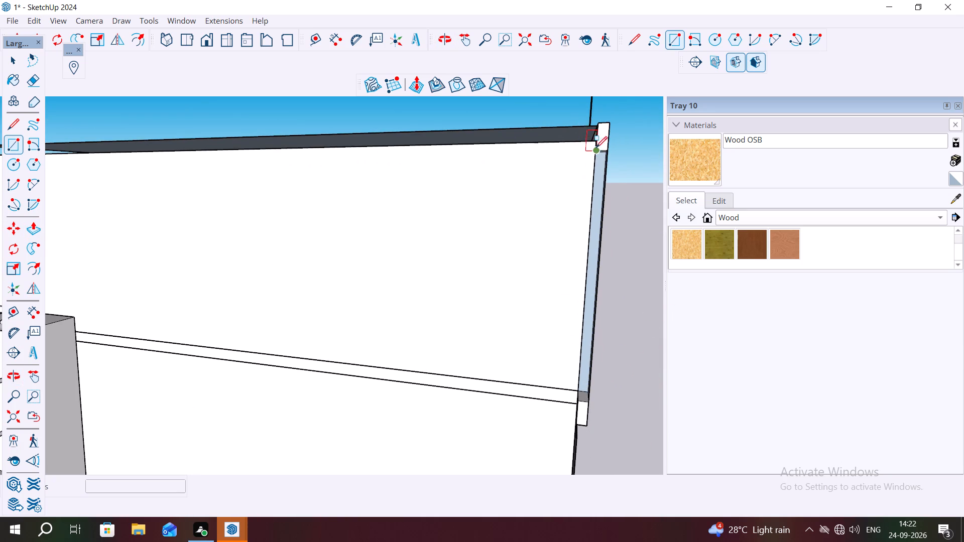
left_click(596, 154)
left_click(590, 404)
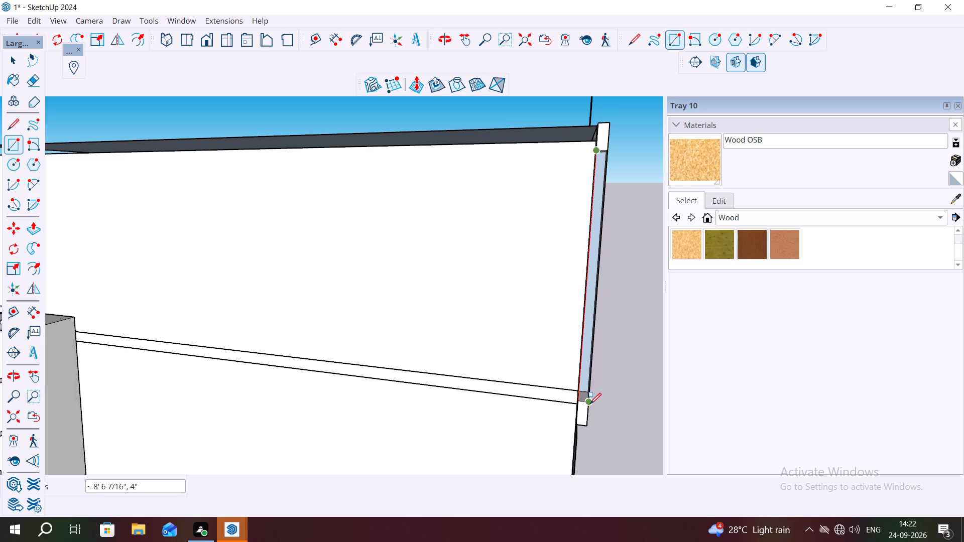
scroll(537, 336, "down", 6)
key("Escape")
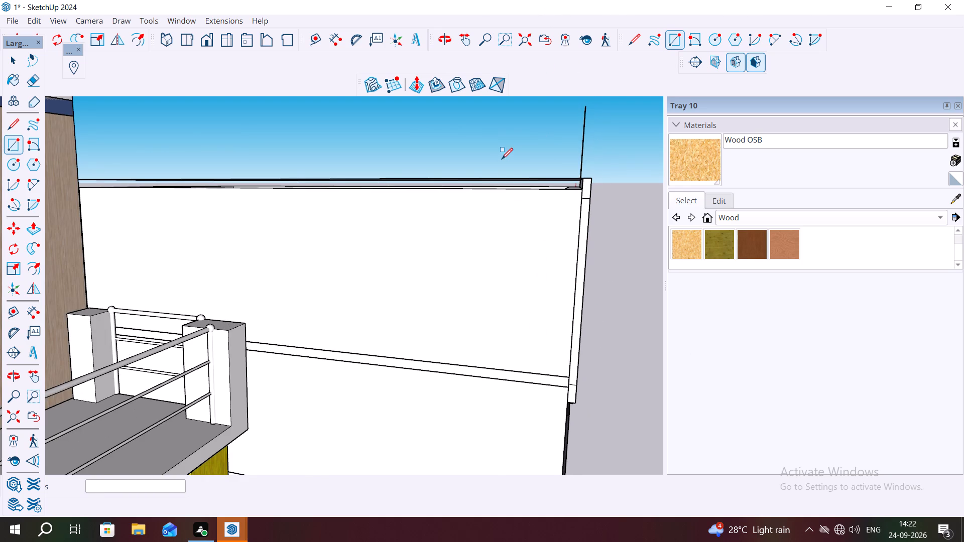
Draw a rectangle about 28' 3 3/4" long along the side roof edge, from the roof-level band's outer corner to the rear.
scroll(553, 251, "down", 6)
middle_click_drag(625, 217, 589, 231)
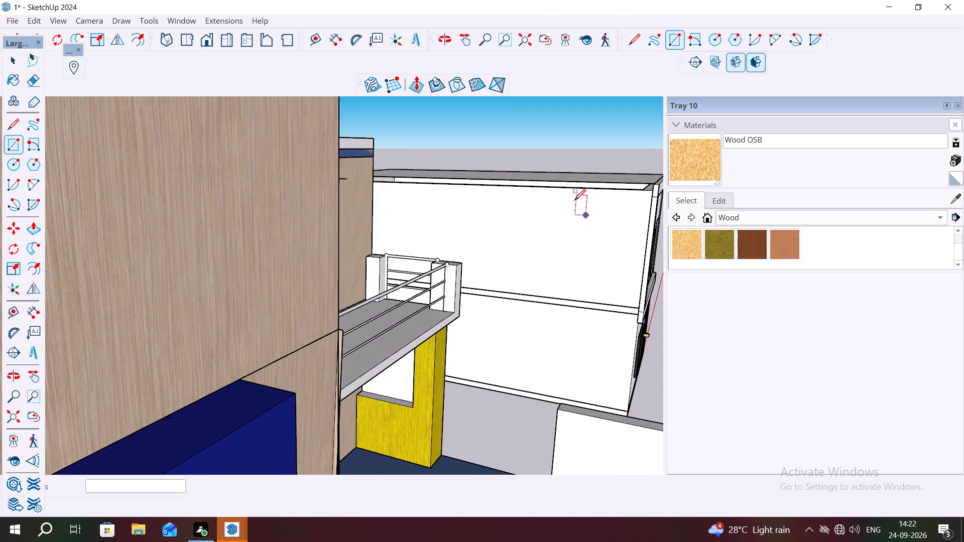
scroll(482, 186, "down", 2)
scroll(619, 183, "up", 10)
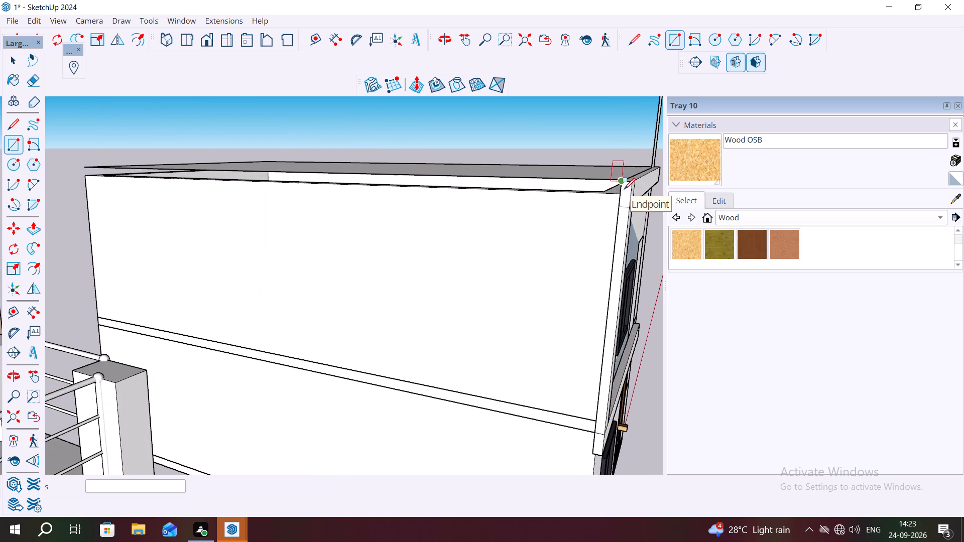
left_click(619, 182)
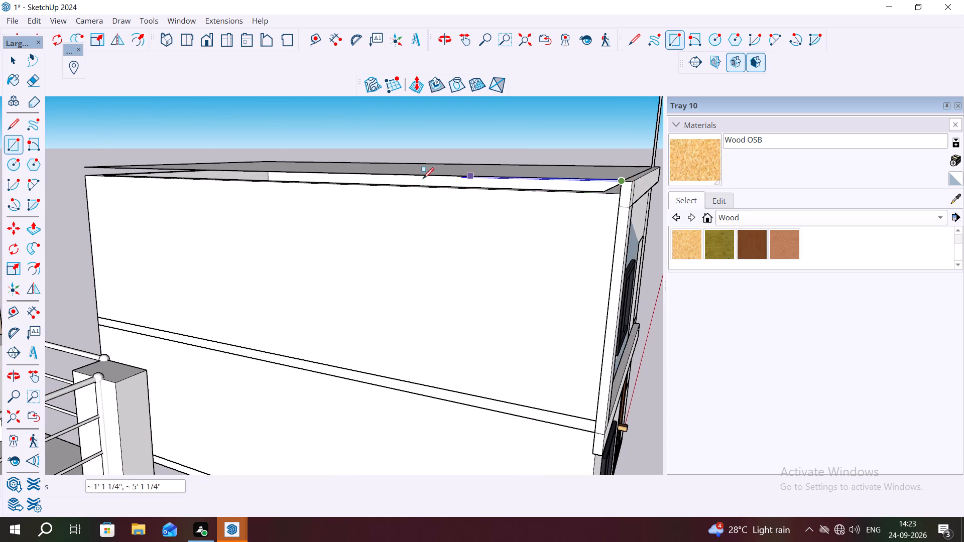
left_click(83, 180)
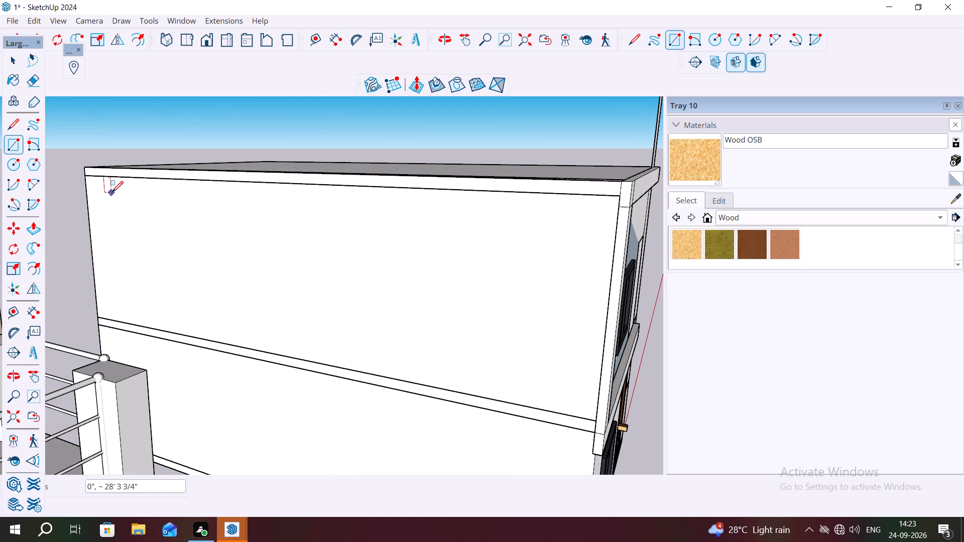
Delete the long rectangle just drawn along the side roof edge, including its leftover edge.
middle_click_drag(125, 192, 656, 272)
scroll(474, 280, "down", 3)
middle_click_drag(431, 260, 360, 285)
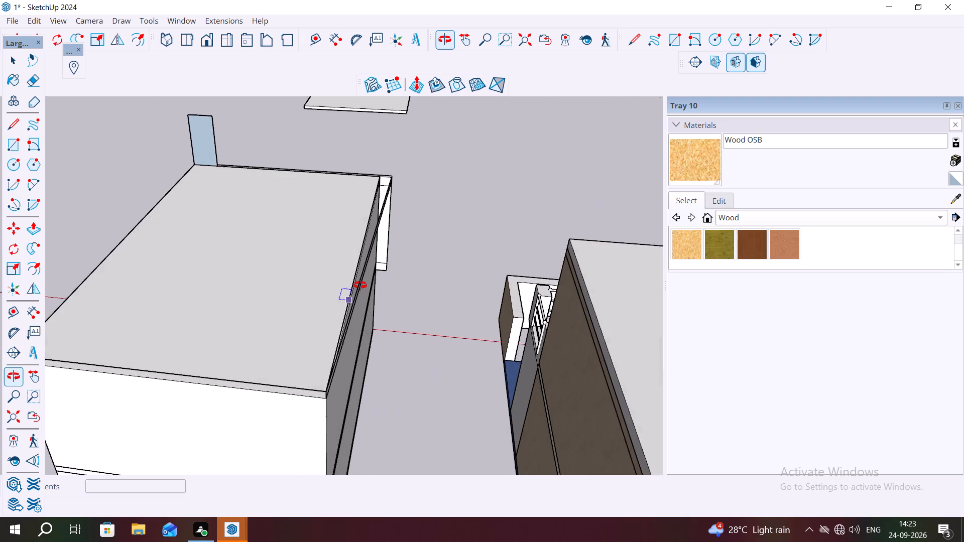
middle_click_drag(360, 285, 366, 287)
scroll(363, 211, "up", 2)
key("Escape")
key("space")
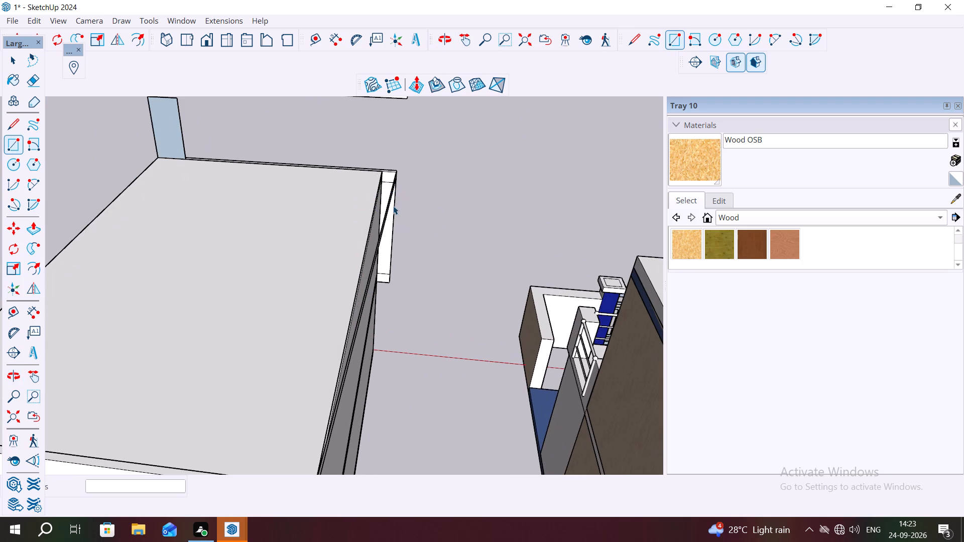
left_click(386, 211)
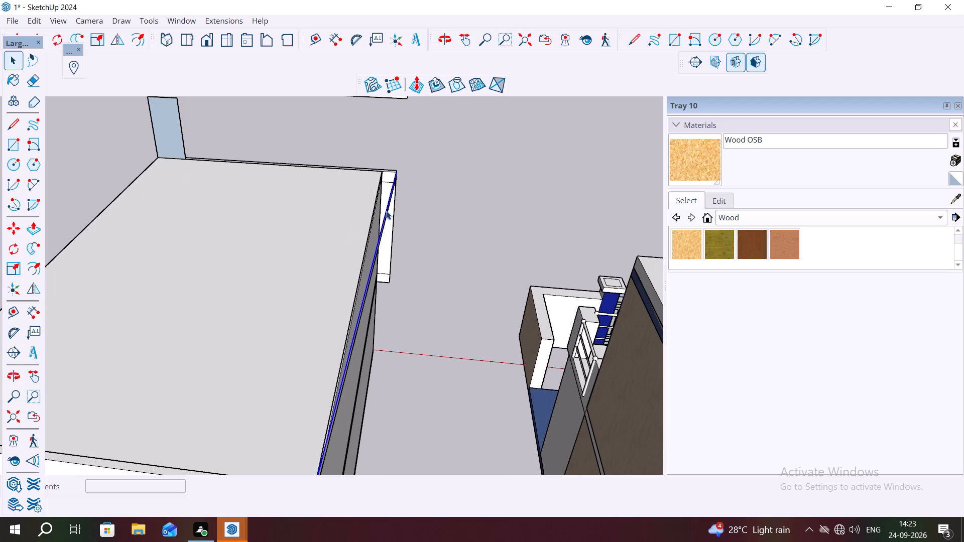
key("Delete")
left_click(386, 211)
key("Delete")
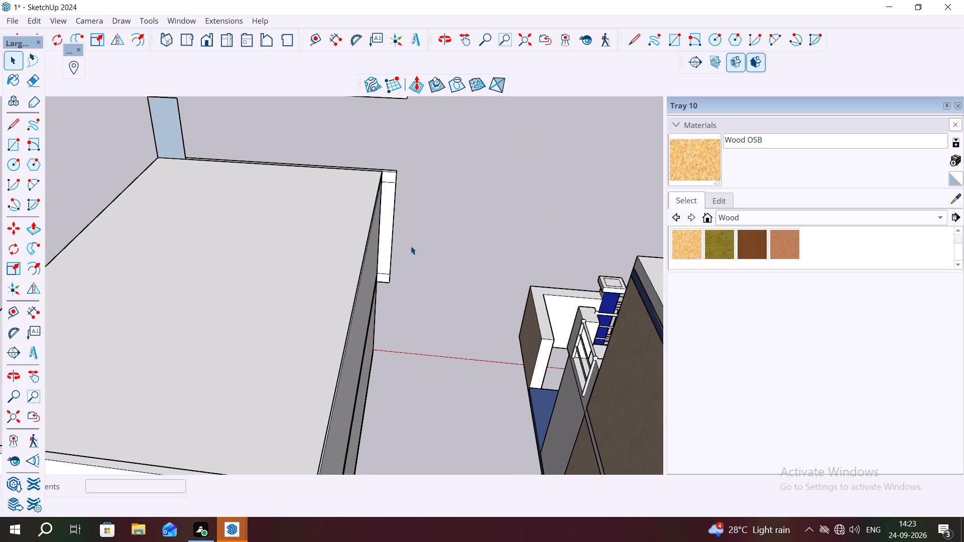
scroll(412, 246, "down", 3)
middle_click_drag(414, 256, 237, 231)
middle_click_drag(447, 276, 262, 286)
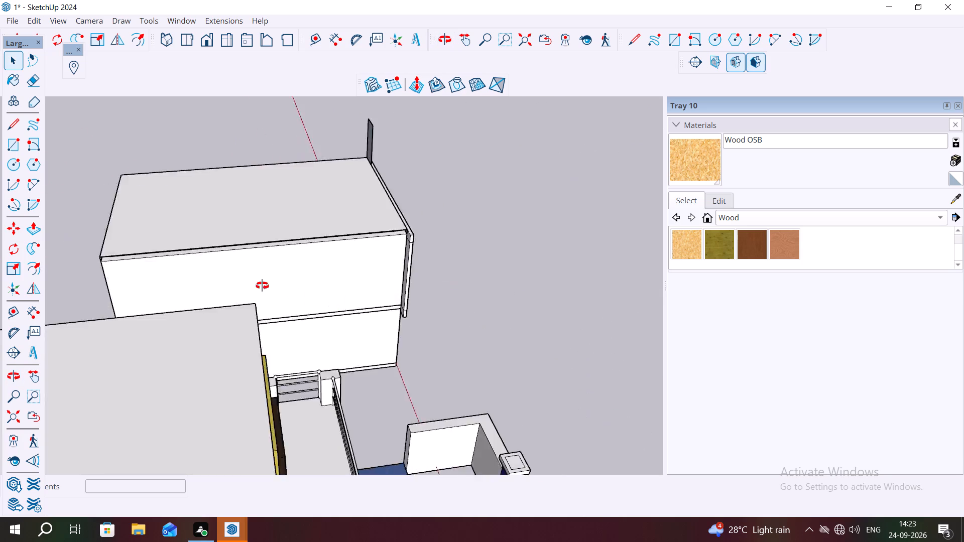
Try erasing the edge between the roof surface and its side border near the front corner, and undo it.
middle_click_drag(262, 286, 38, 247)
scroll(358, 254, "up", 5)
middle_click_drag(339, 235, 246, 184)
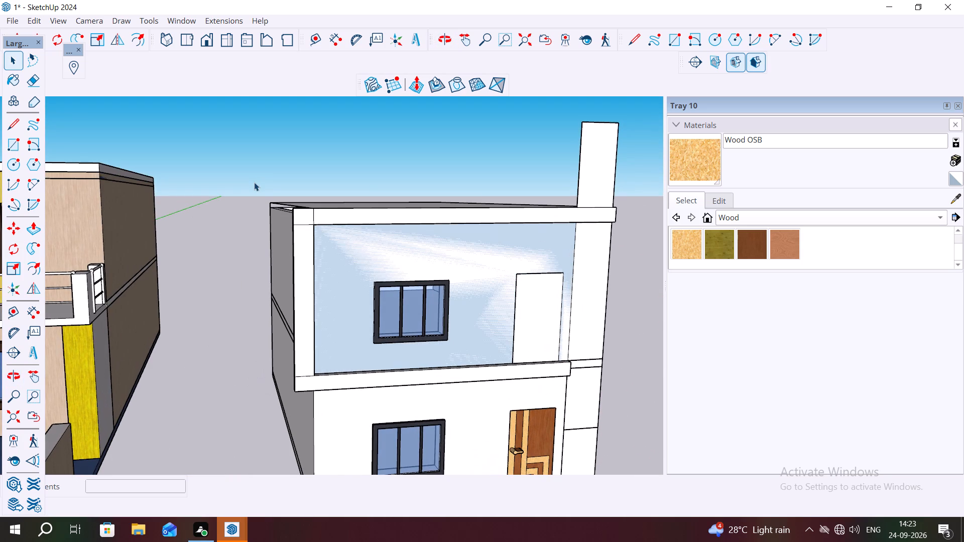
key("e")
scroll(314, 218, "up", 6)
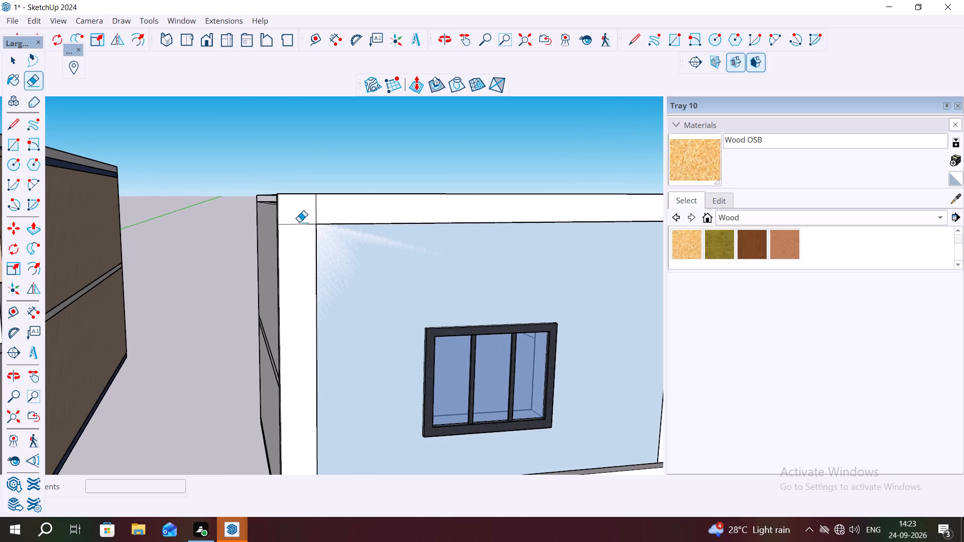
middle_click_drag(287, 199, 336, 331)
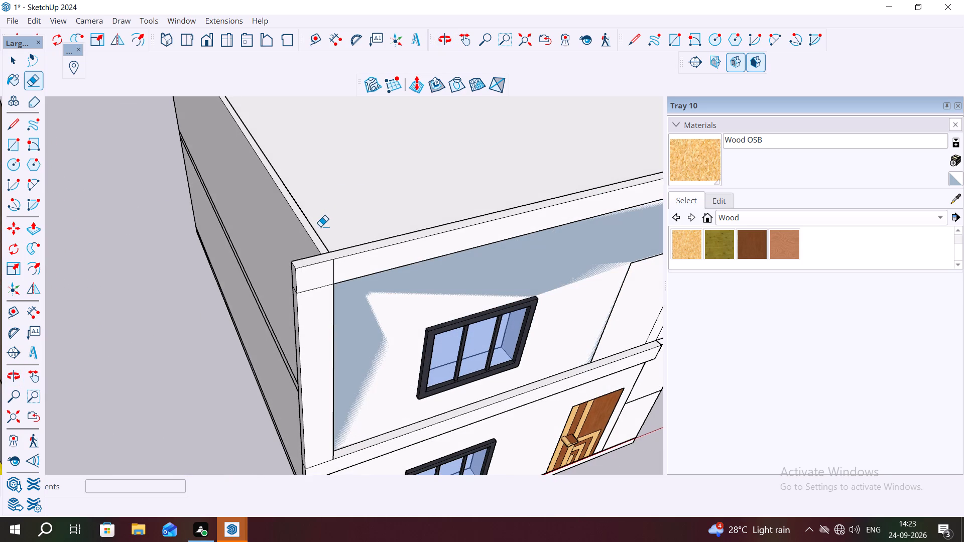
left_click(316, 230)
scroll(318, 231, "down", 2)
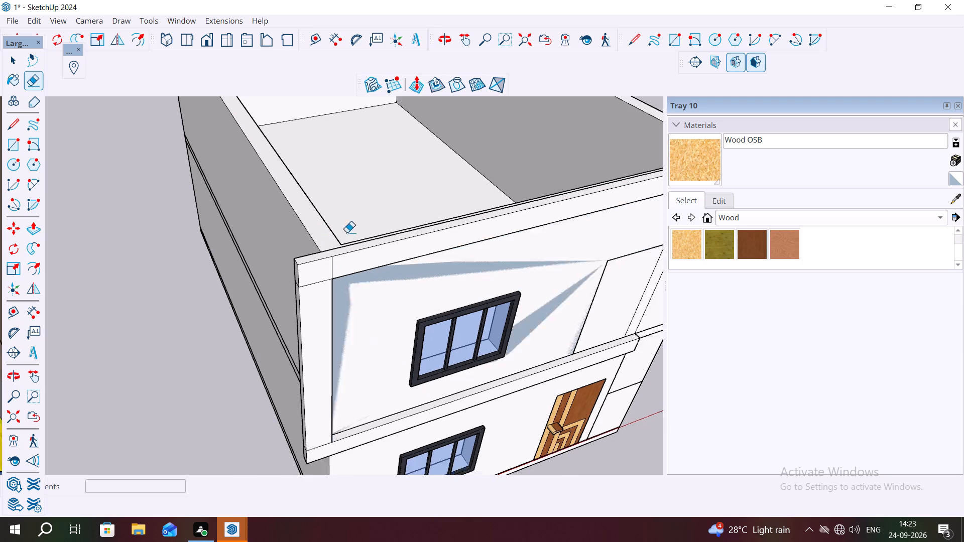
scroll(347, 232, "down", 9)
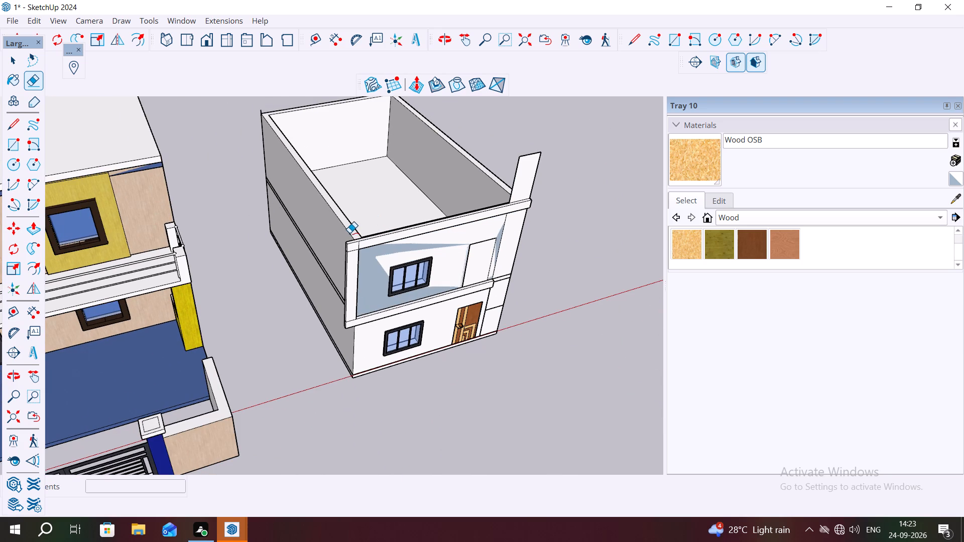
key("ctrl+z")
Erase the seam lines on the front and outer side where the vertical strip meets the roof-level band.
middle_click_drag(348, 245, 326, 190)
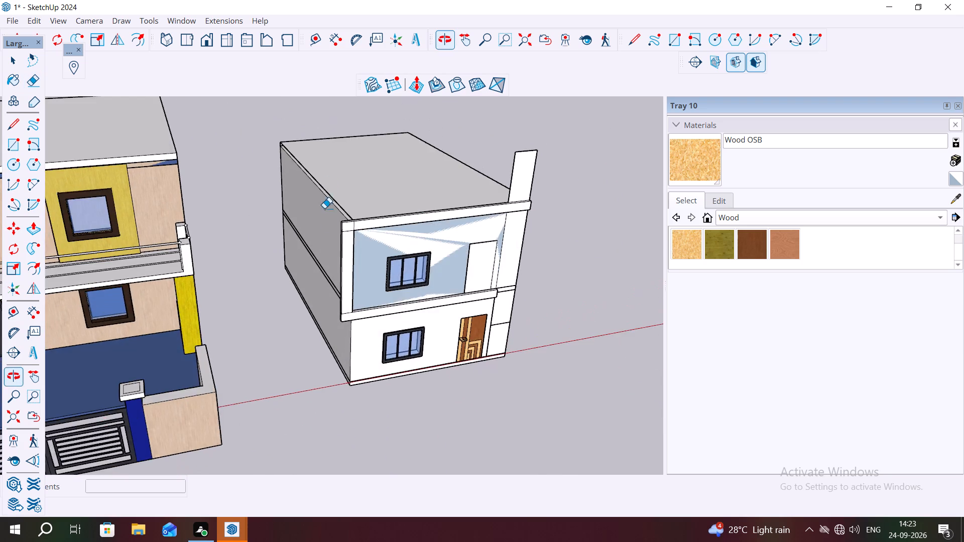
scroll(348, 219, "up", 12)
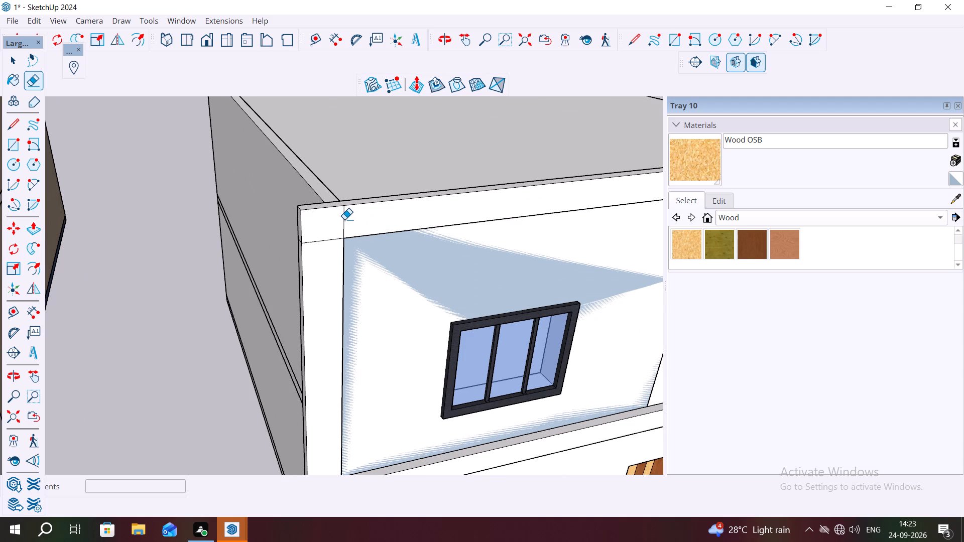
left_click(344, 219)
left_click(329, 239)
middle_click_drag(299, 244, 459, 249)
scroll(369, 232, "up", 1)
scroll(378, 228, "down", 1)
scroll(382, 227, "up", 5)
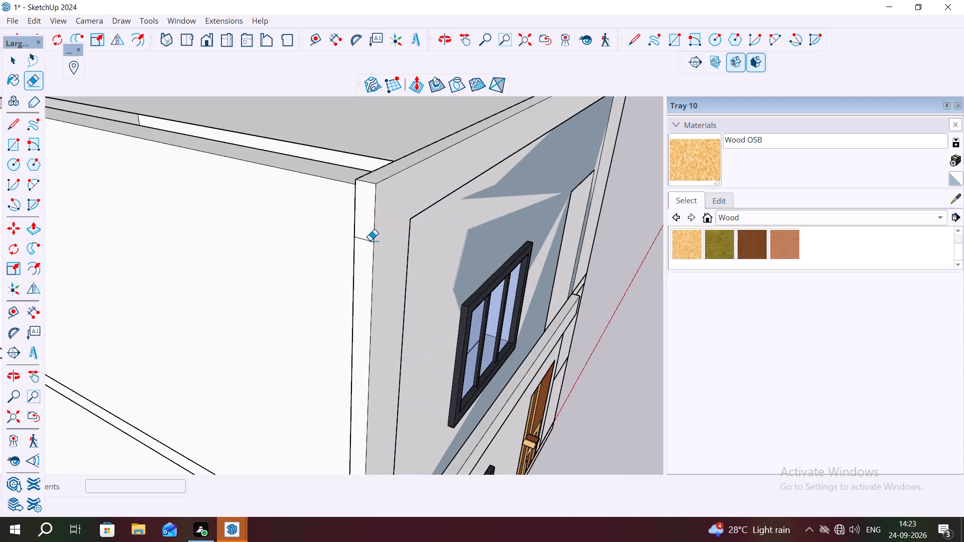
left_click(365, 239)
scroll(319, 212, "down", 4)
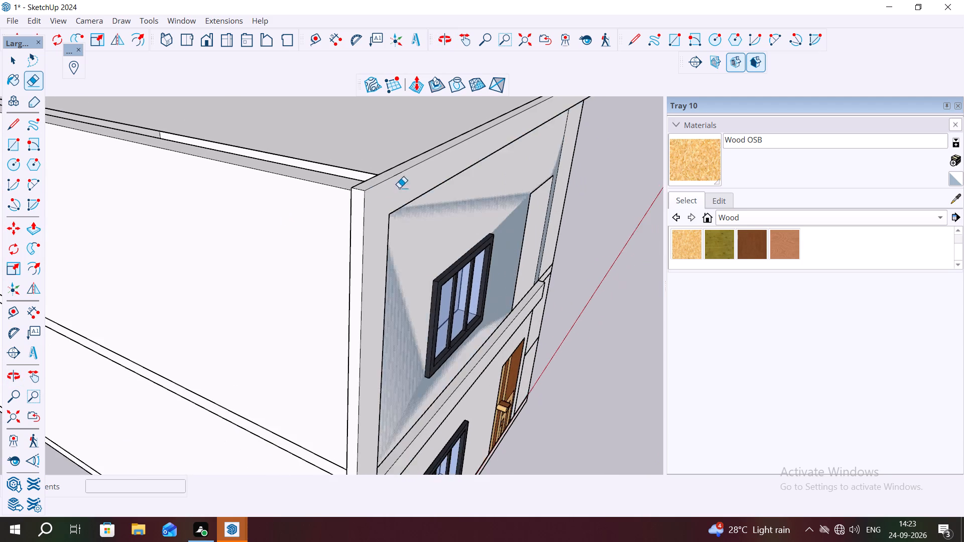
scroll(399, 188, "down", 3)
scroll(401, 191, "up", 1)
scroll(405, 196, "down", 3)
Erase the seam lines on the front and outer side where the vertical strip meets the first-floor band.
middle_click_drag(454, 413, 360, 296)
scroll(339, 327, "up", 2)
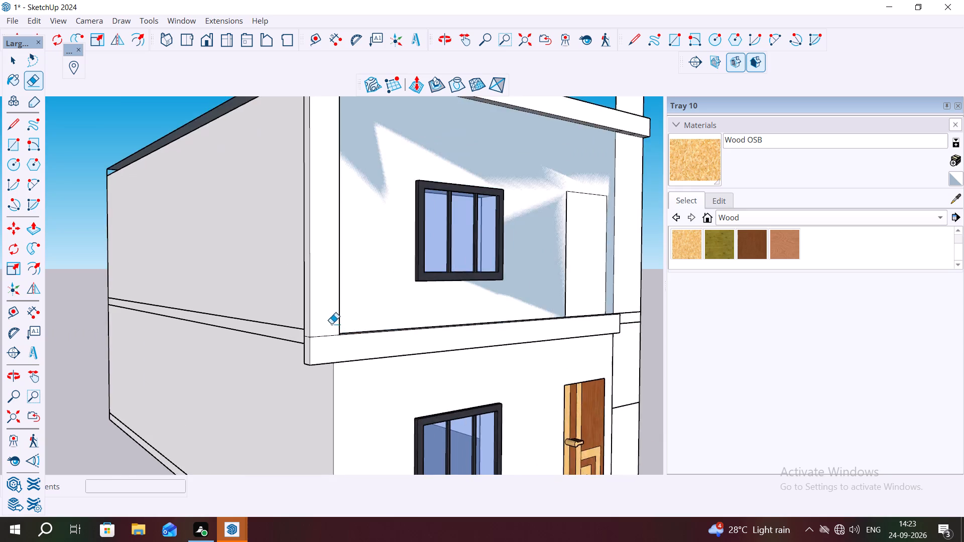
scroll(331, 324, "up", 4)
left_click(332, 329)
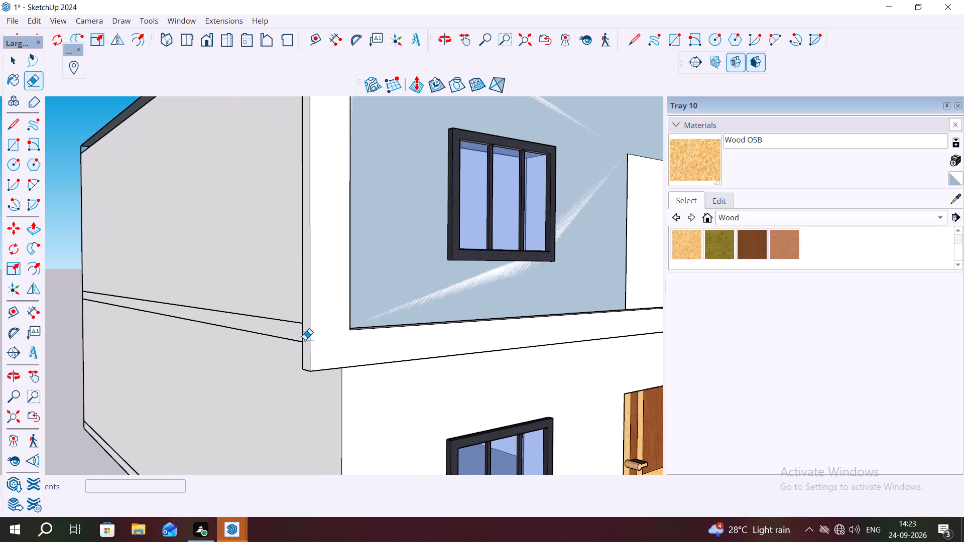
middle_click_drag(305, 331, 355, 329)
left_click(351, 329)
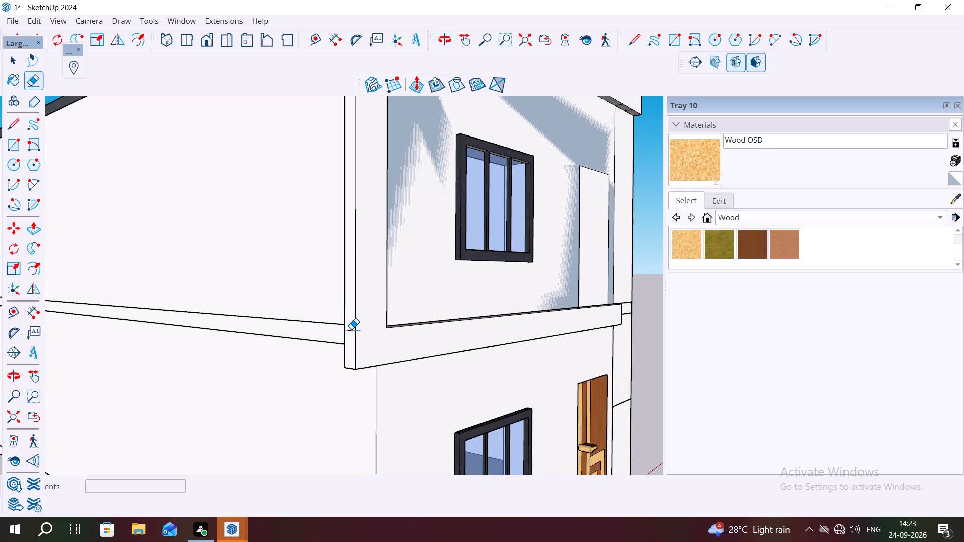
left_click(349, 330)
key("Escape")
Draw an upright rectangle about 15' 11 1/16" by 2' 5 3/4" along the front roof edge, from the side corner to the tall pillar.
scroll(446, 290, "down", 5)
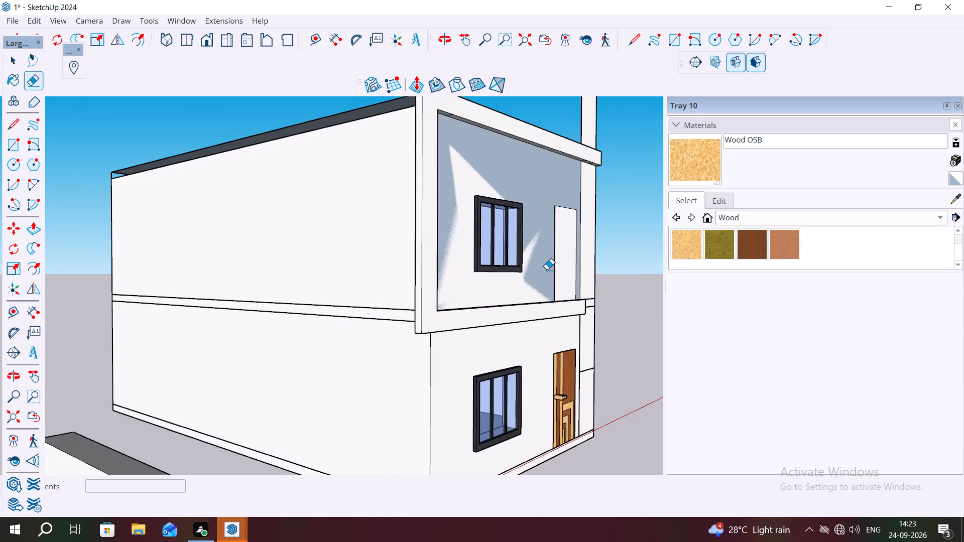
middle_click_drag(276, 339, 244, 349)
scroll(339, 287, "down", 6)
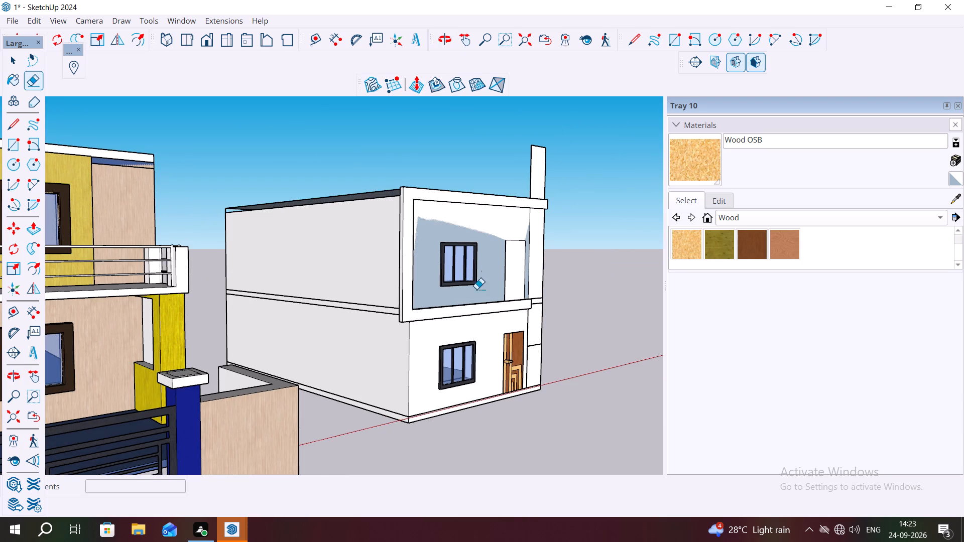
middle_click_drag(494, 251, 364, 277)
scroll(427, 213, "up", 1)
middle_click_drag(427, 213, 437, 308)
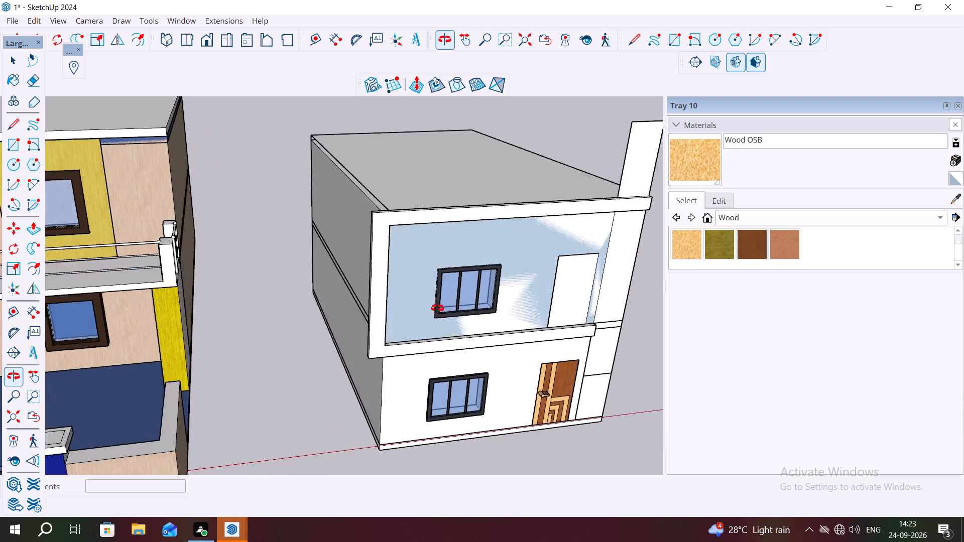
middle_click_drag(437, 308, 435, 338)
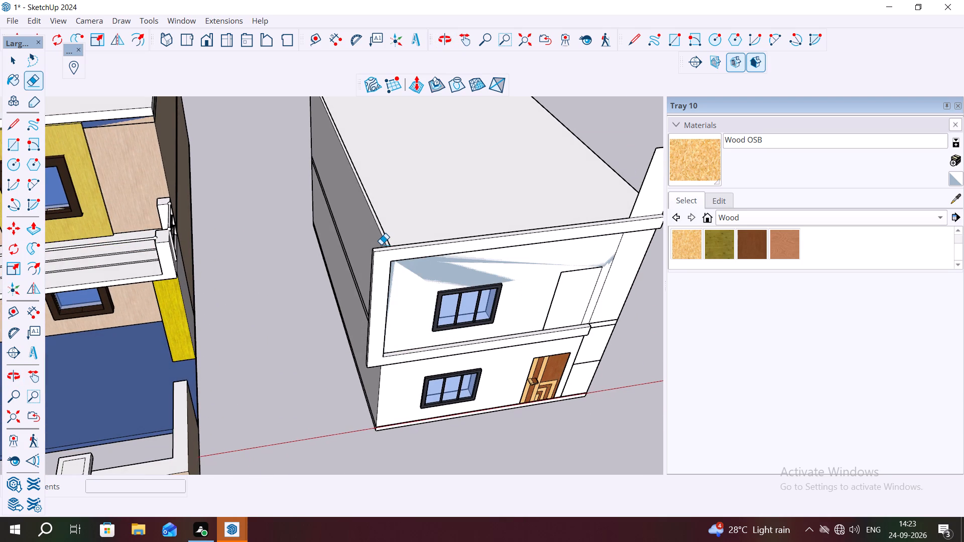
key("r")
left_click(389, 245)
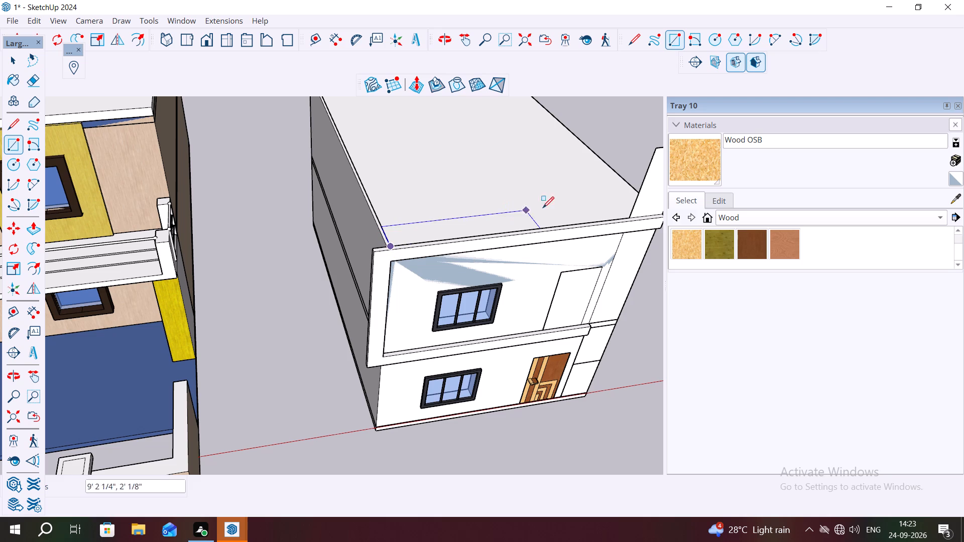
key("Left")
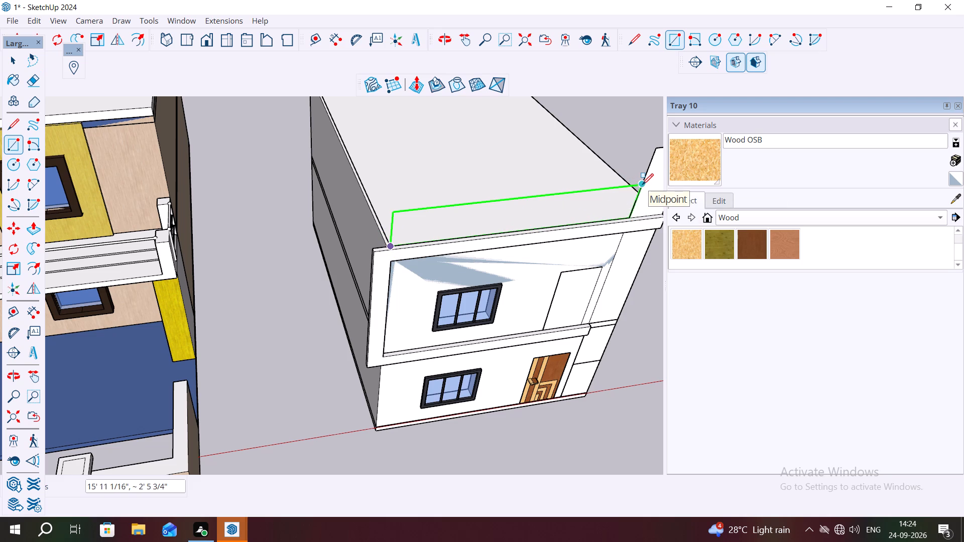
left_click(642, 185)
Draw an upright rectangle about 4' 2 7/16" by 9 1/4" from the tall pillar's outer top corner, extending over the roof.
scroll(552, 202, "down", 6)
scroll(638, 163, "up", 3)
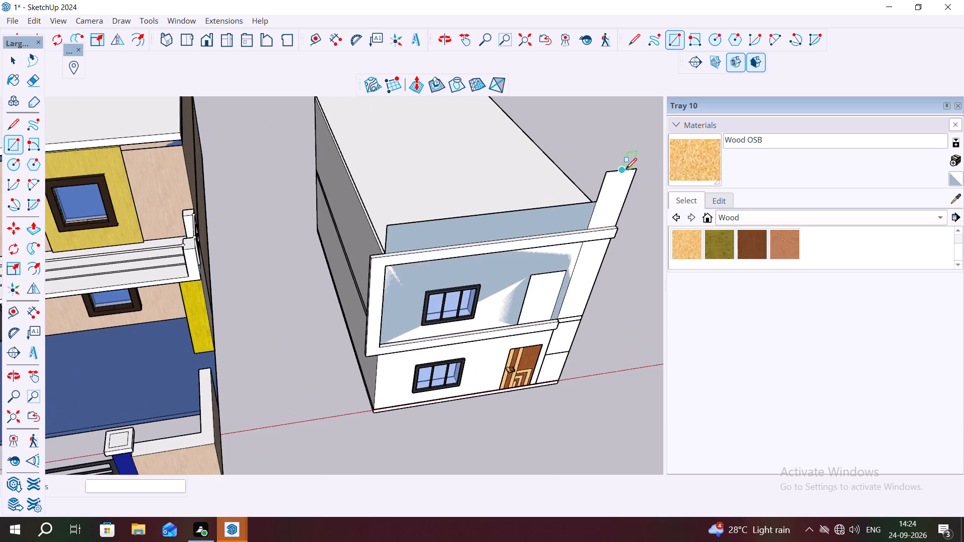
scroll(626, 169, "up", 3)
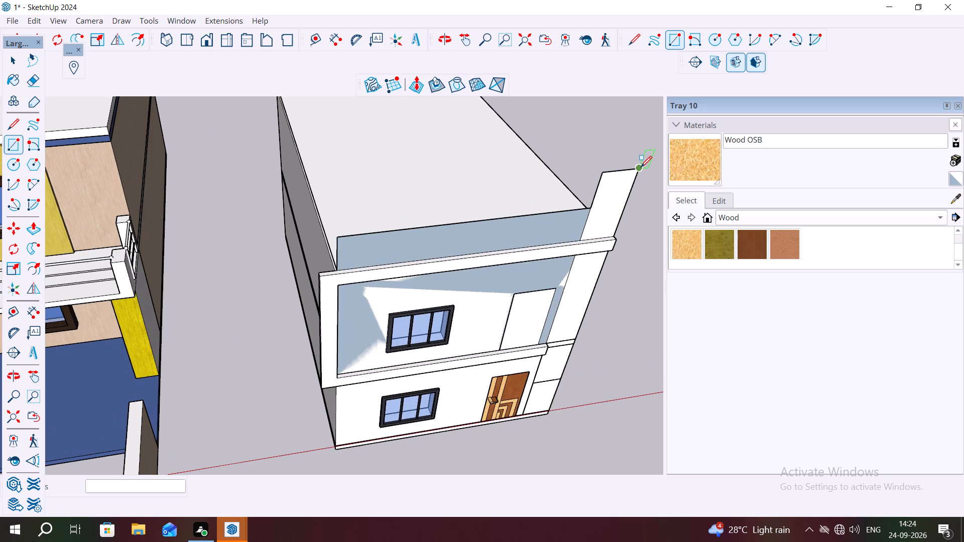
left_click(641, 167)
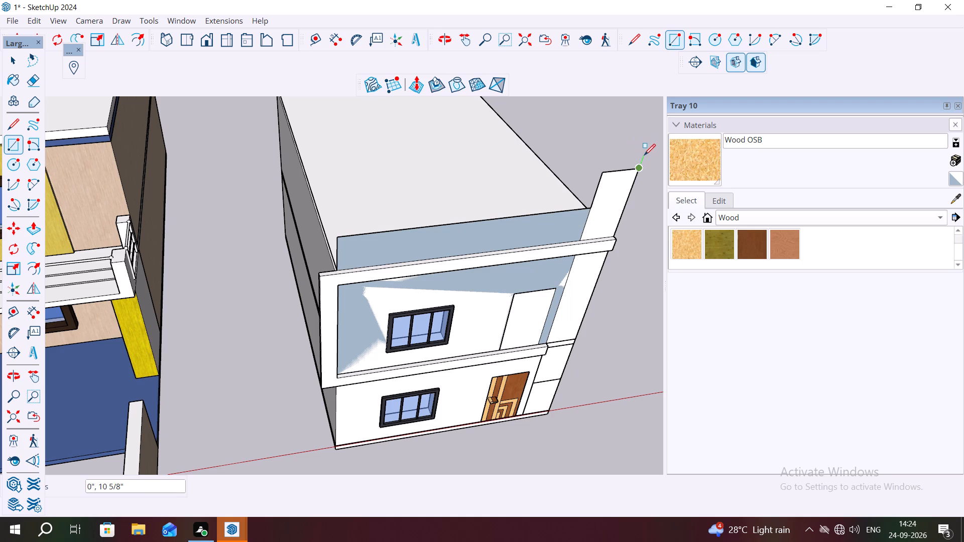
left_click(644, 155)
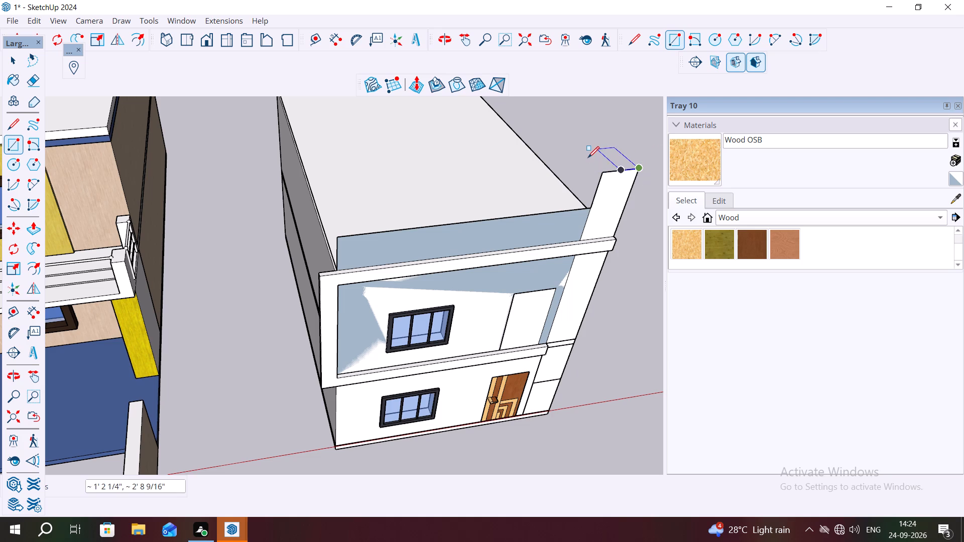
key("Left")
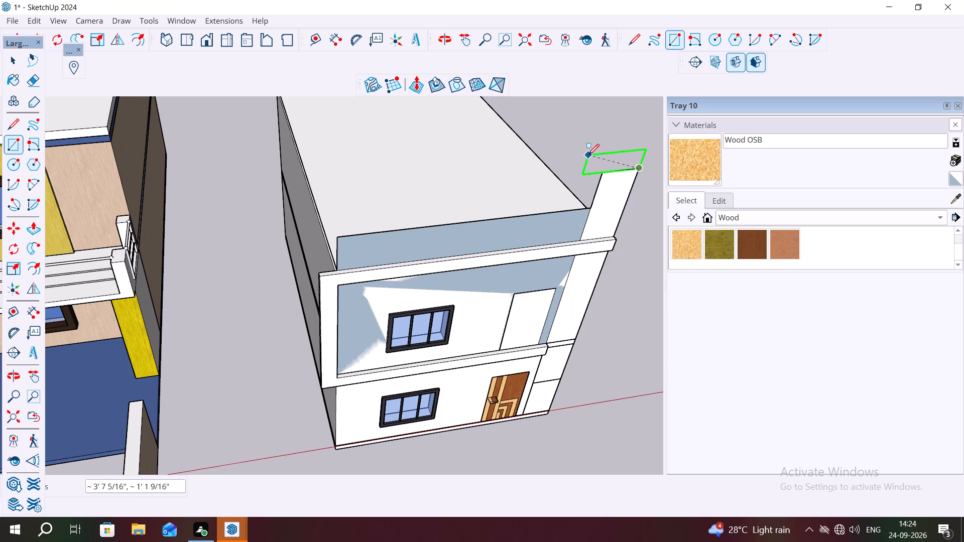
scroll(583, 162, "up", 3)
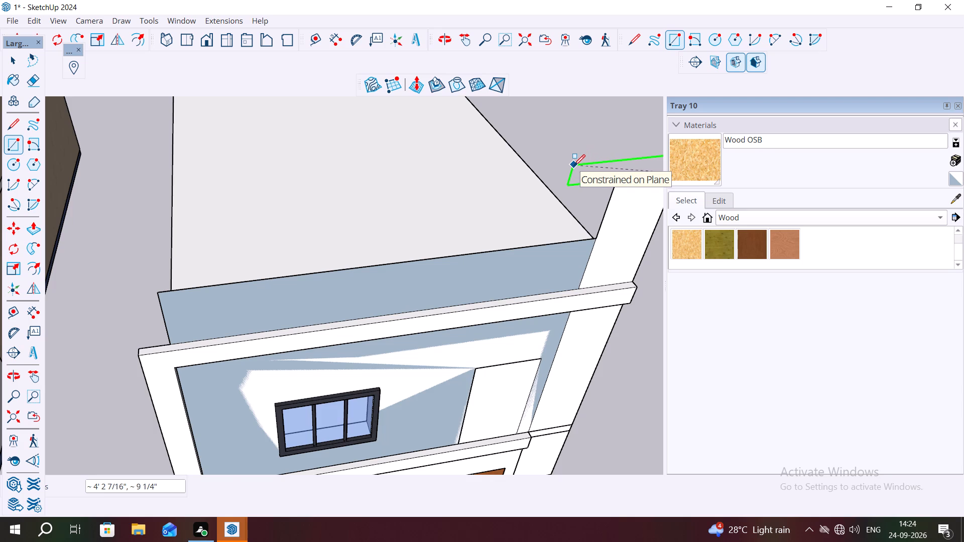
left_click(574, 166)
key("Escape")
key("space")
scroll(384, 179, "down", 4)
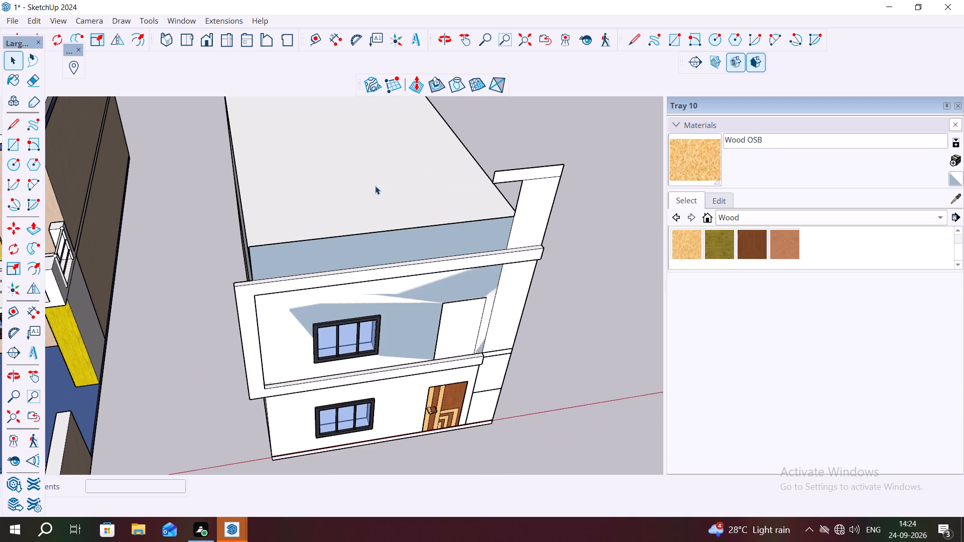
middle_click_drag(547, 189, 530, 145)
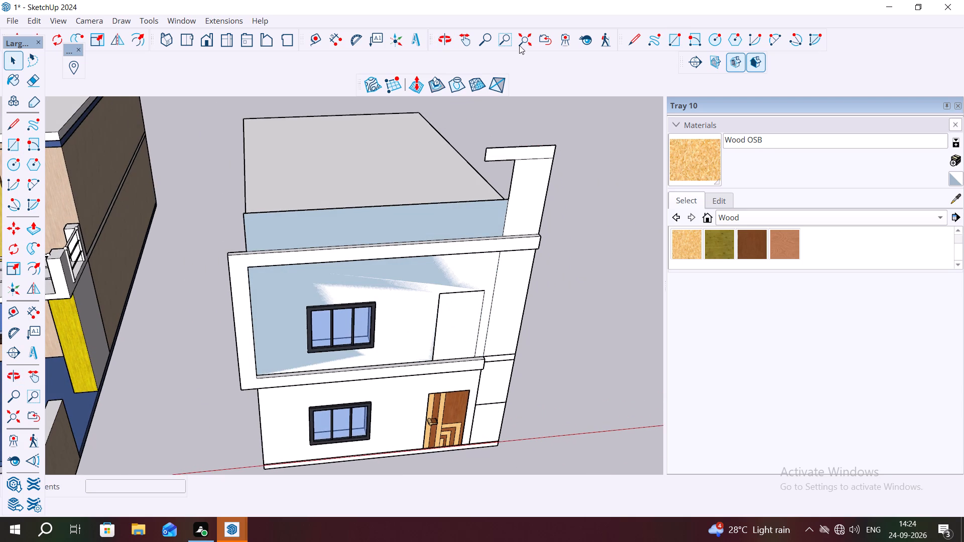
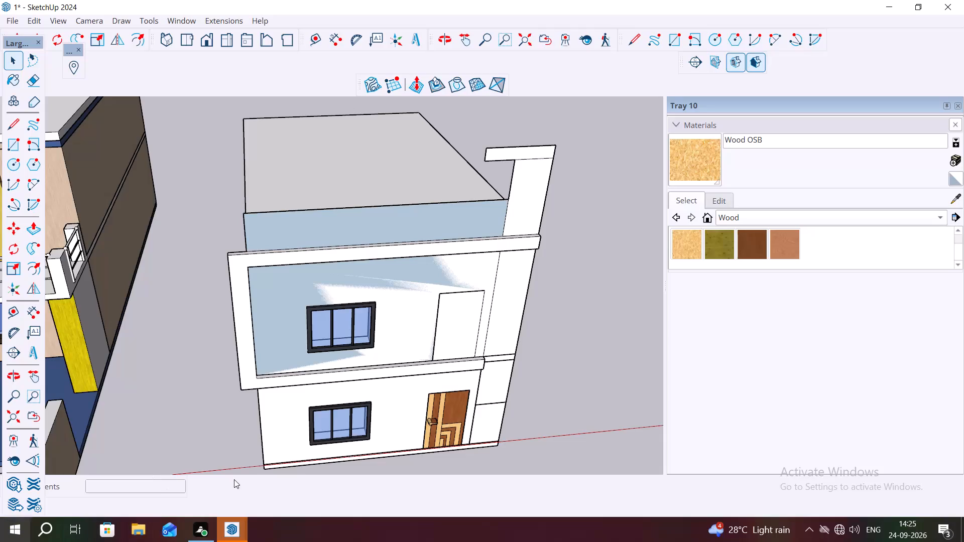
Draw a vertical line about 13' 7/16" along the pillar front, from the roof-level band's underside down to the horizontal edge beside the entrance door.
middle_click_drag(193, 415, 169, 309)
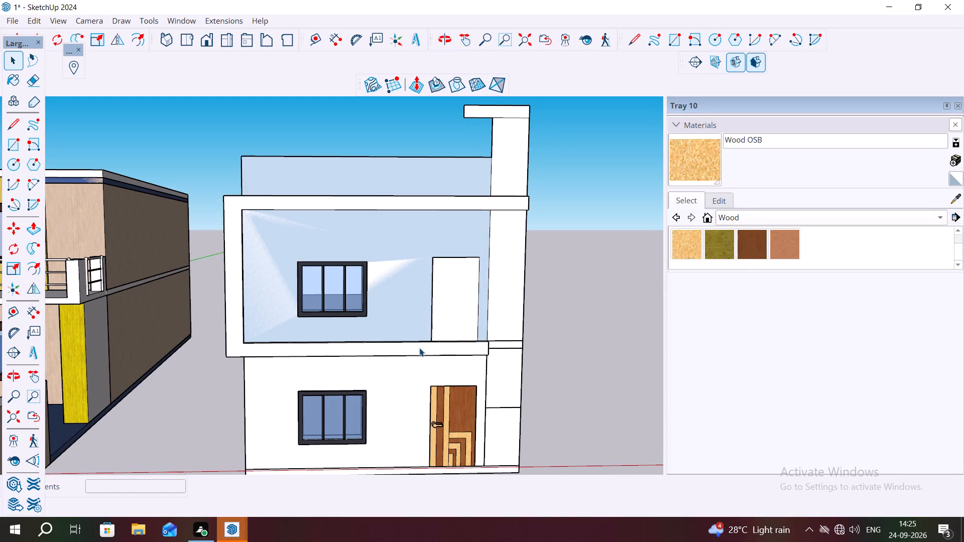
key("Escape")
middle_click_drag(504, 208, 477, 108)
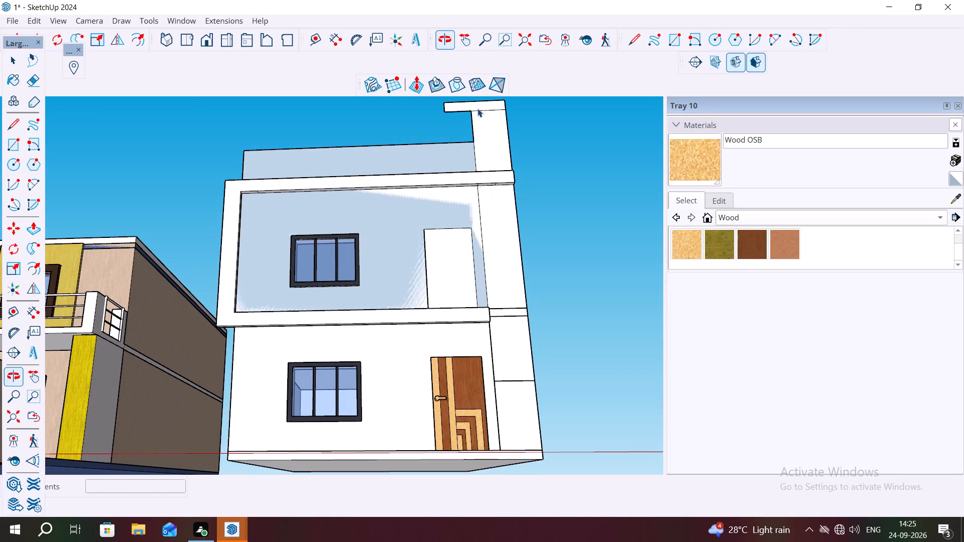
key("l")
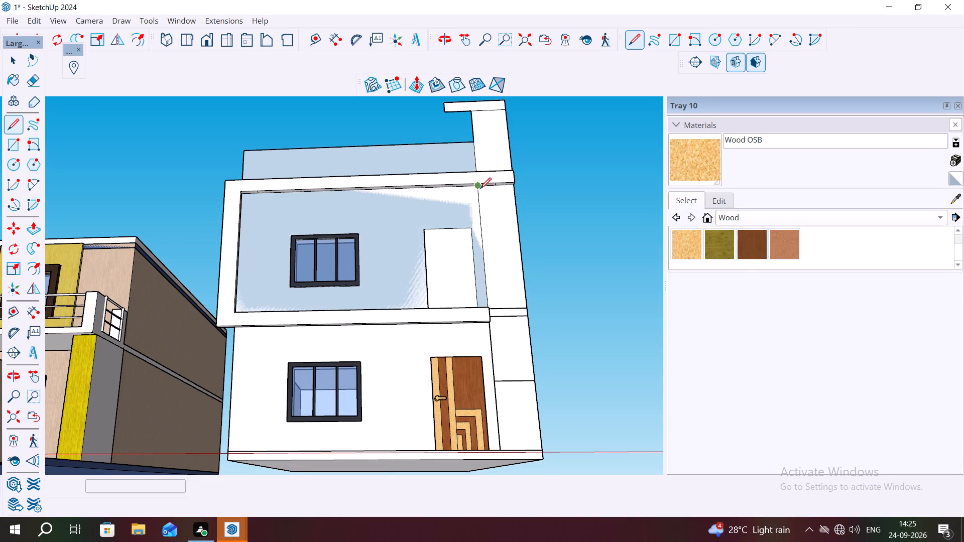
scroll(480, 189, "up", 2)
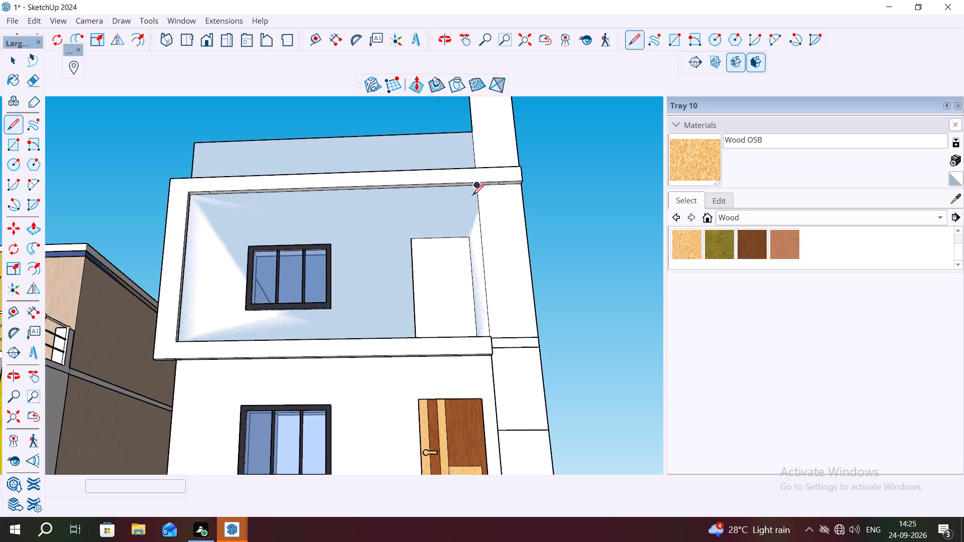
scroll(466, 198, "up", 12)
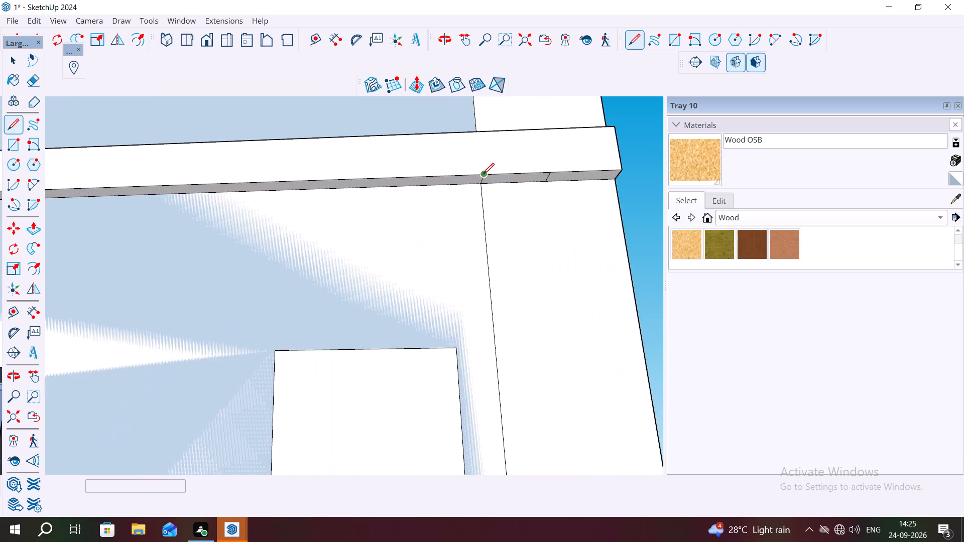
scroll(483, 174, "up", 5)
left_click(490, 188)
scroll(495, 199, "down", 4)
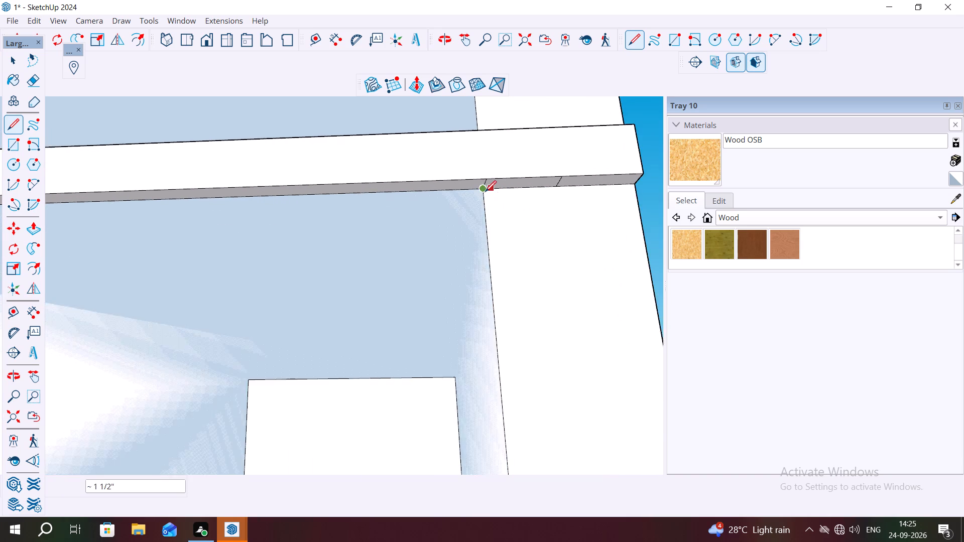
scroll(485, 192, "down", 14)
scroll(508, 282, "down", 2)
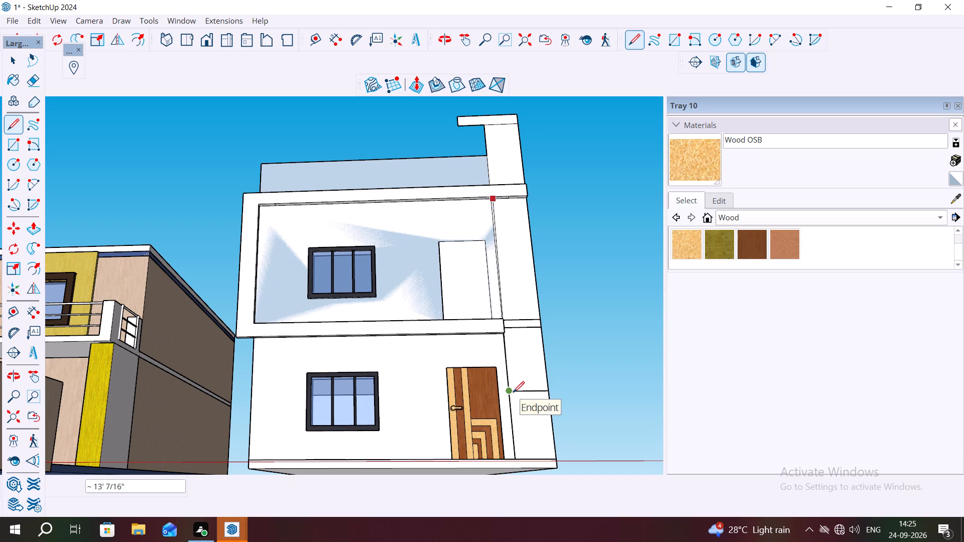
scroll(513, 392, "up", 5)
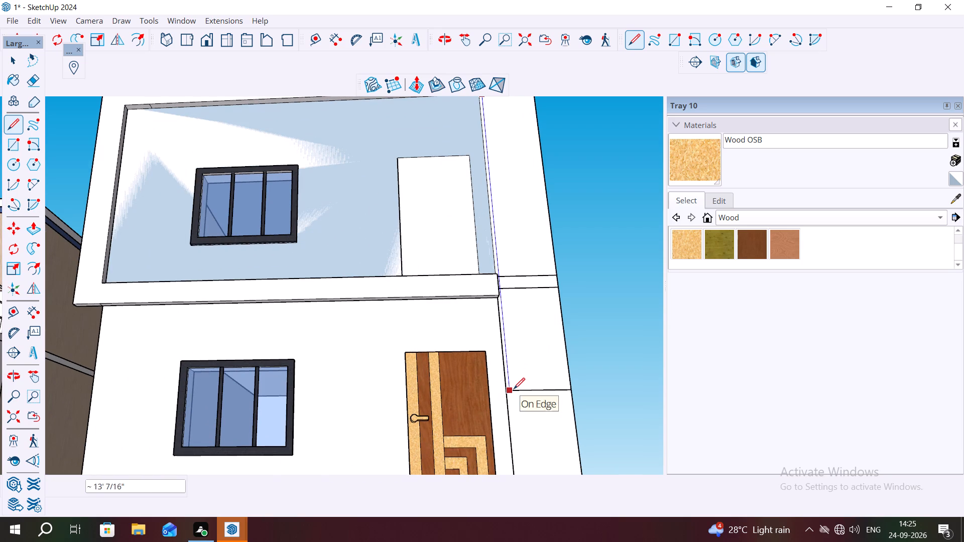
left_click(516, 391)
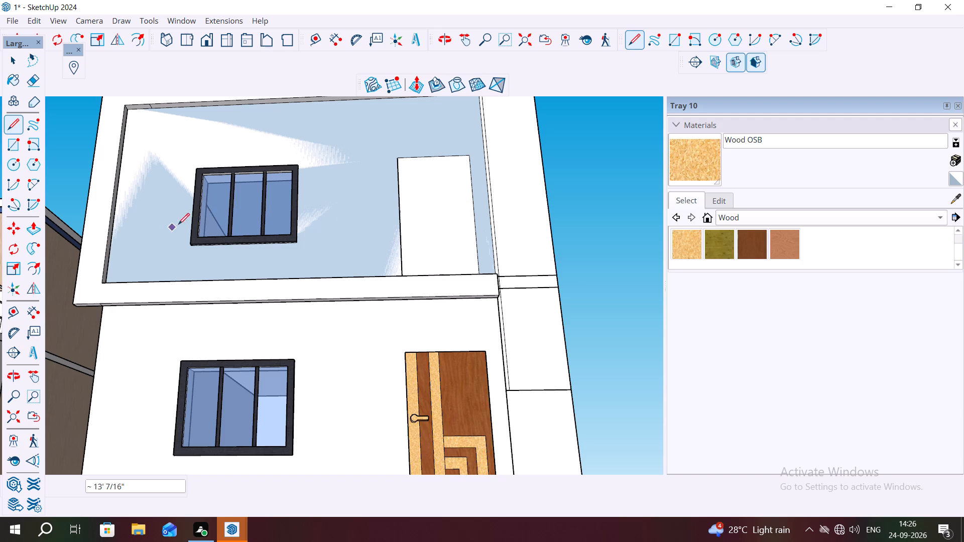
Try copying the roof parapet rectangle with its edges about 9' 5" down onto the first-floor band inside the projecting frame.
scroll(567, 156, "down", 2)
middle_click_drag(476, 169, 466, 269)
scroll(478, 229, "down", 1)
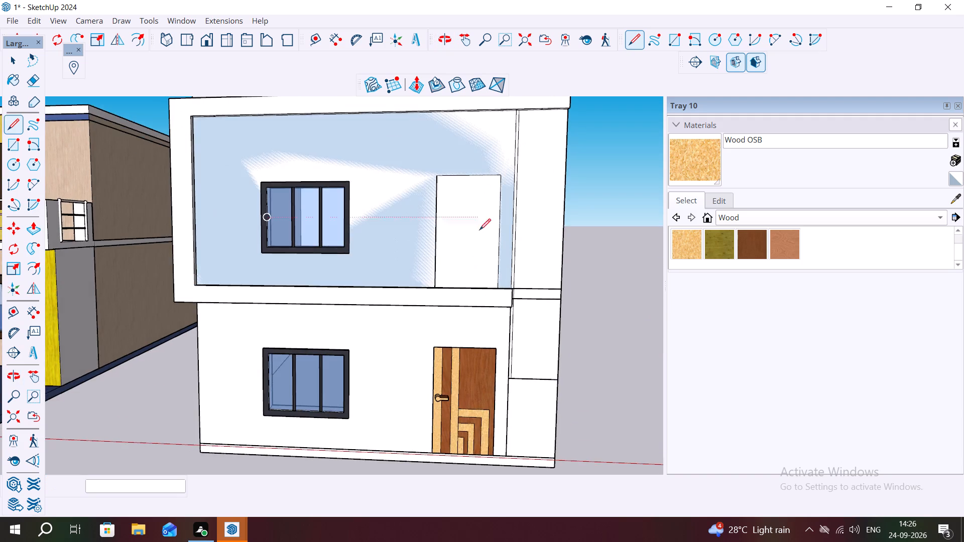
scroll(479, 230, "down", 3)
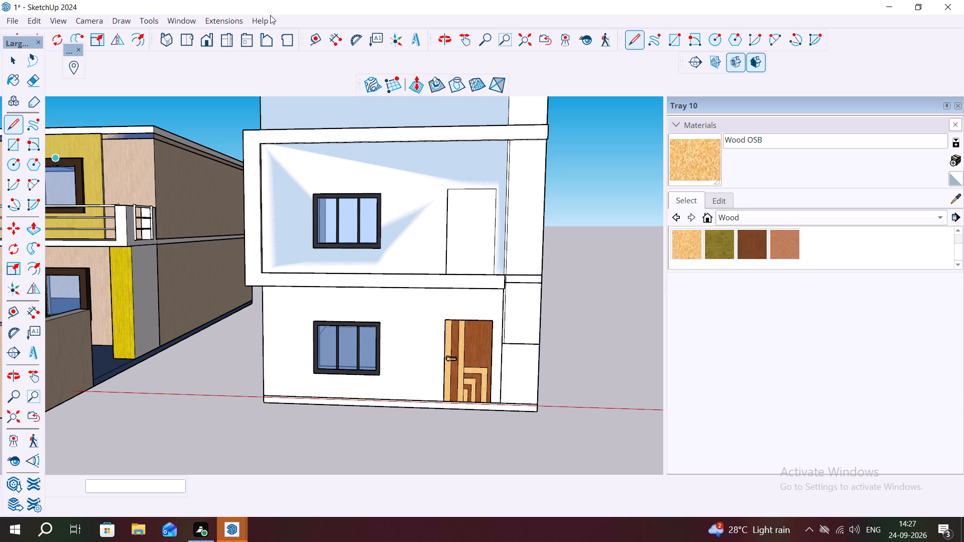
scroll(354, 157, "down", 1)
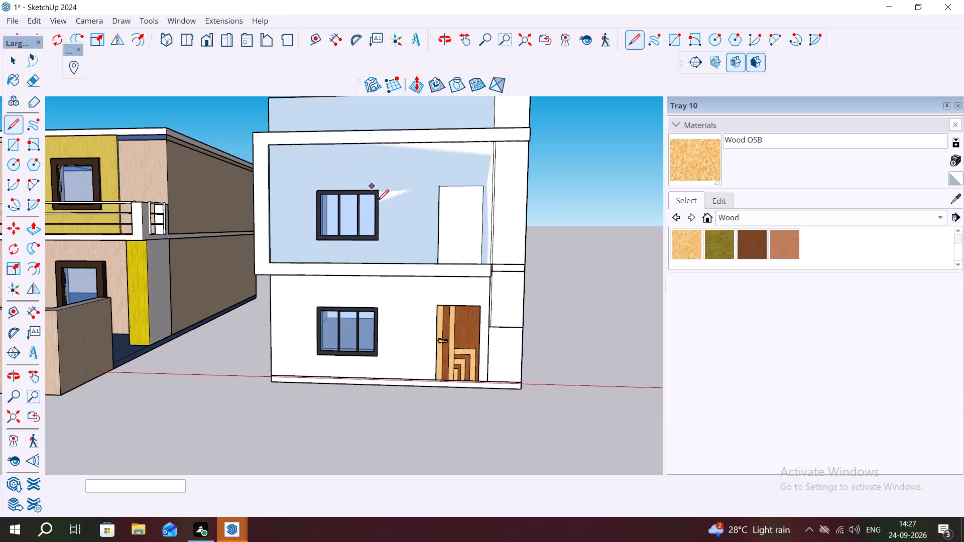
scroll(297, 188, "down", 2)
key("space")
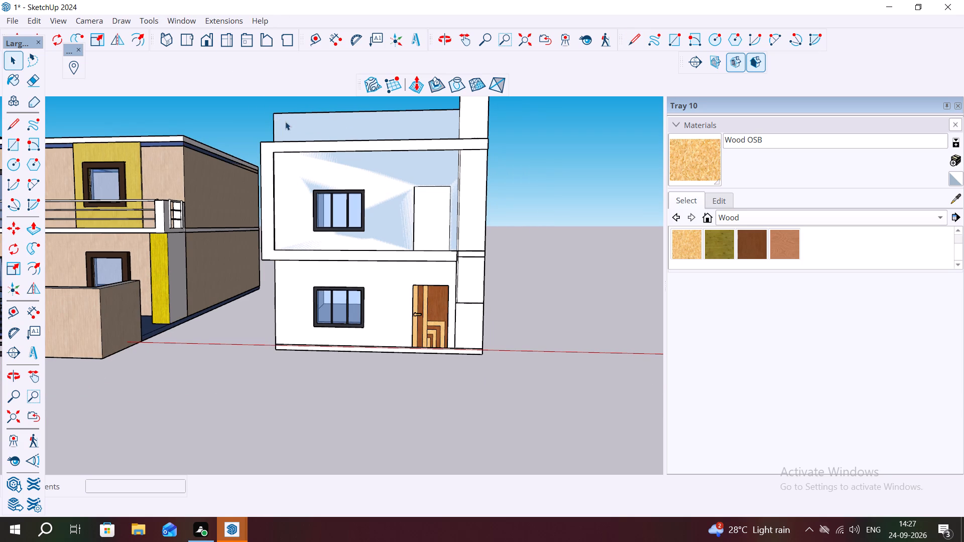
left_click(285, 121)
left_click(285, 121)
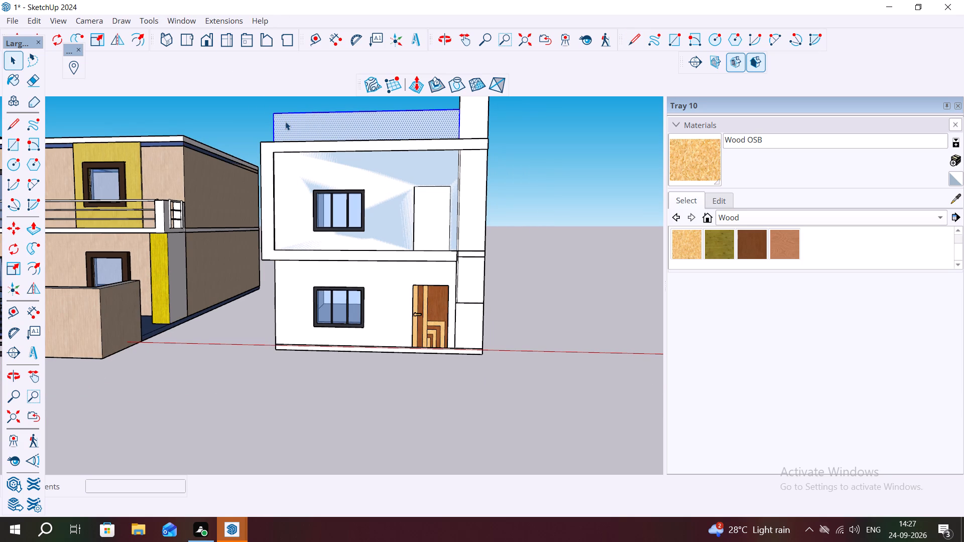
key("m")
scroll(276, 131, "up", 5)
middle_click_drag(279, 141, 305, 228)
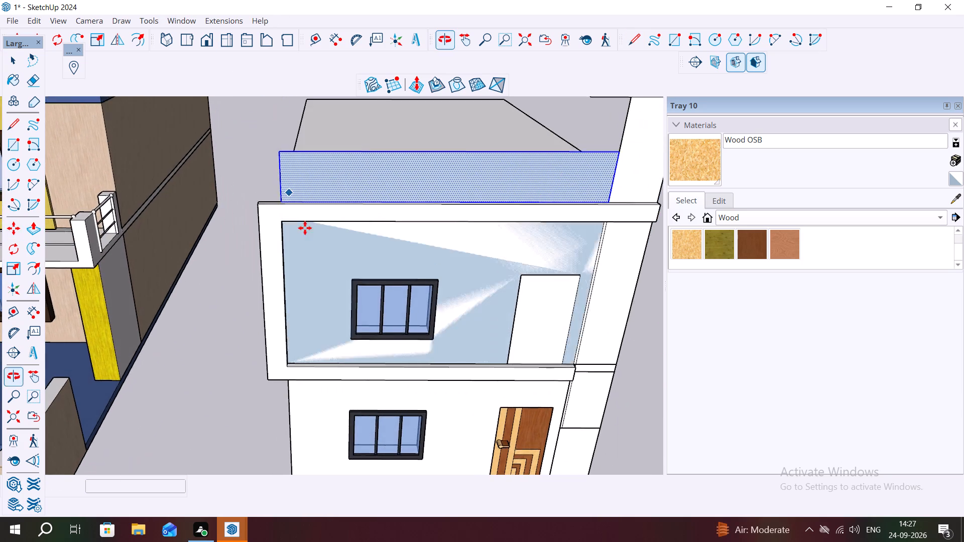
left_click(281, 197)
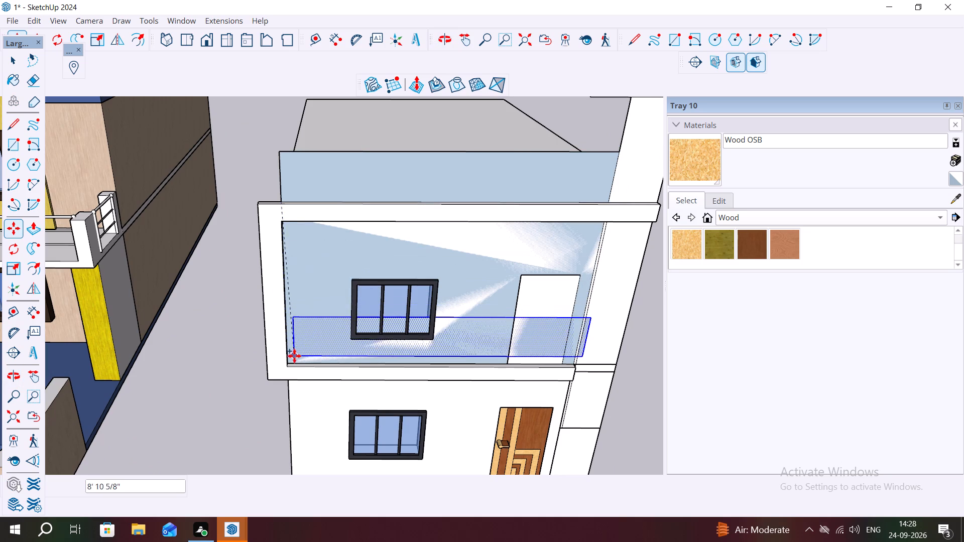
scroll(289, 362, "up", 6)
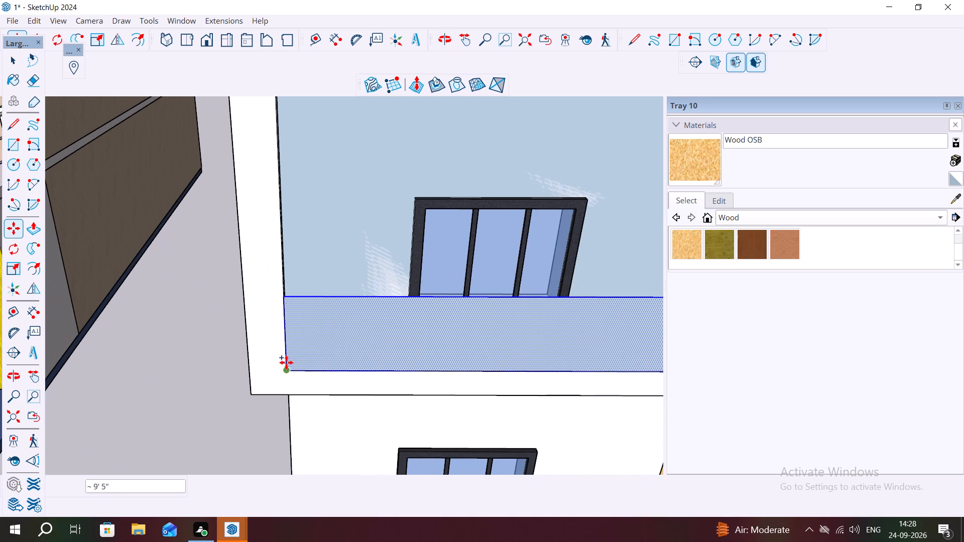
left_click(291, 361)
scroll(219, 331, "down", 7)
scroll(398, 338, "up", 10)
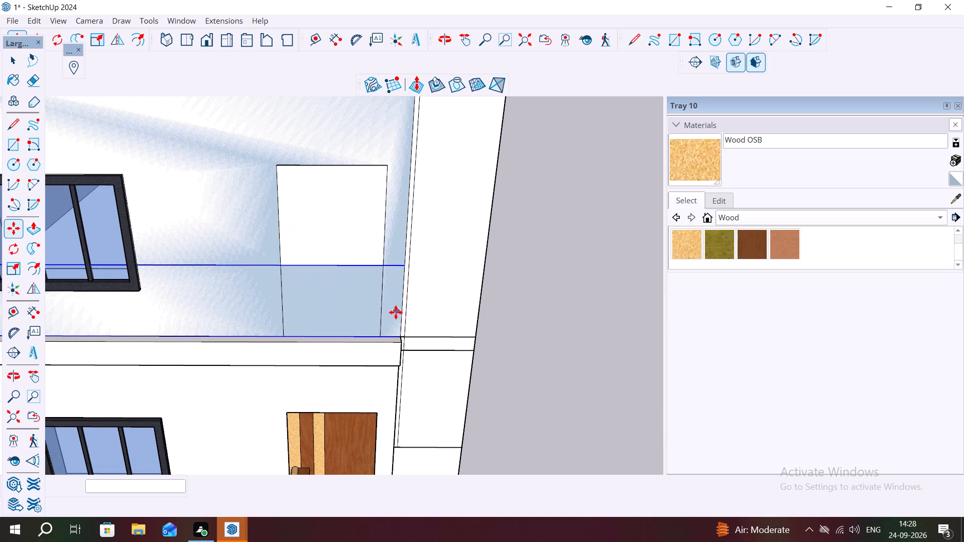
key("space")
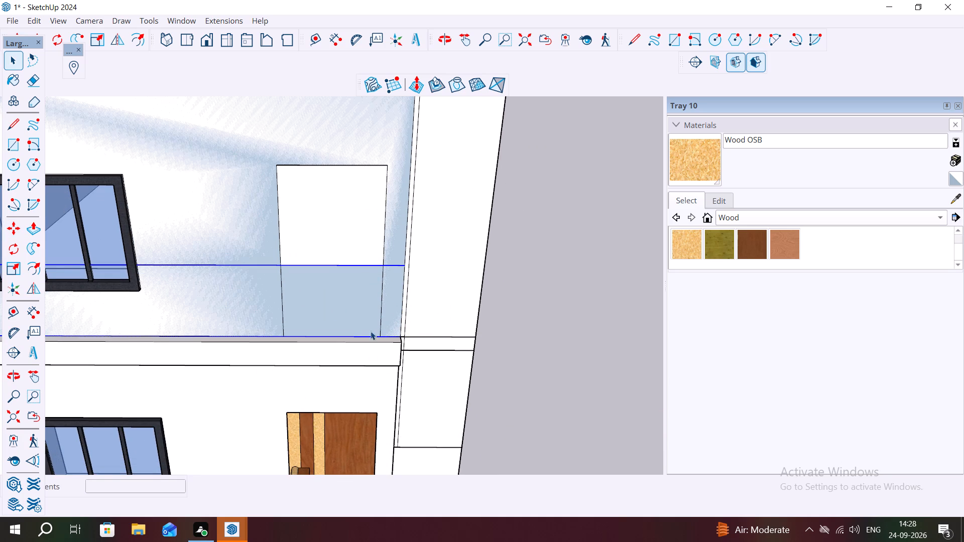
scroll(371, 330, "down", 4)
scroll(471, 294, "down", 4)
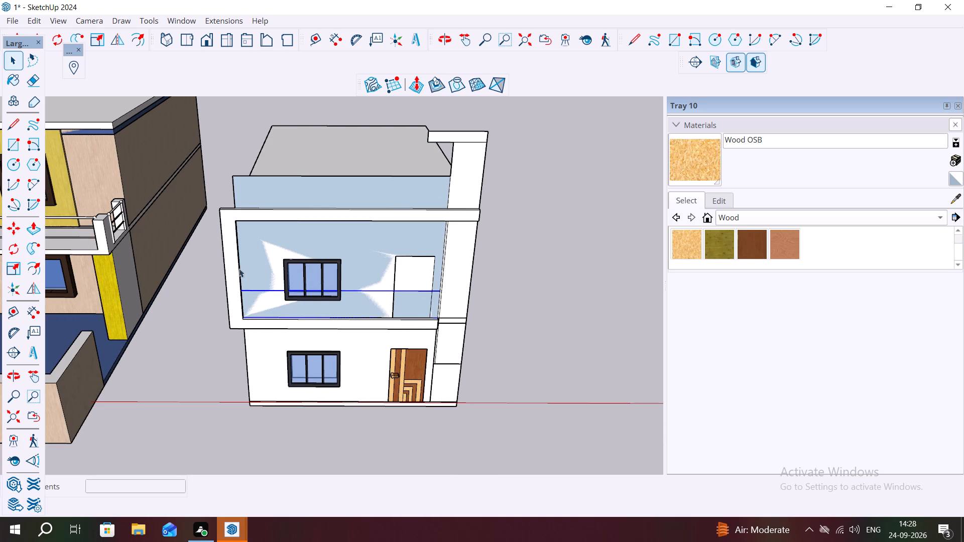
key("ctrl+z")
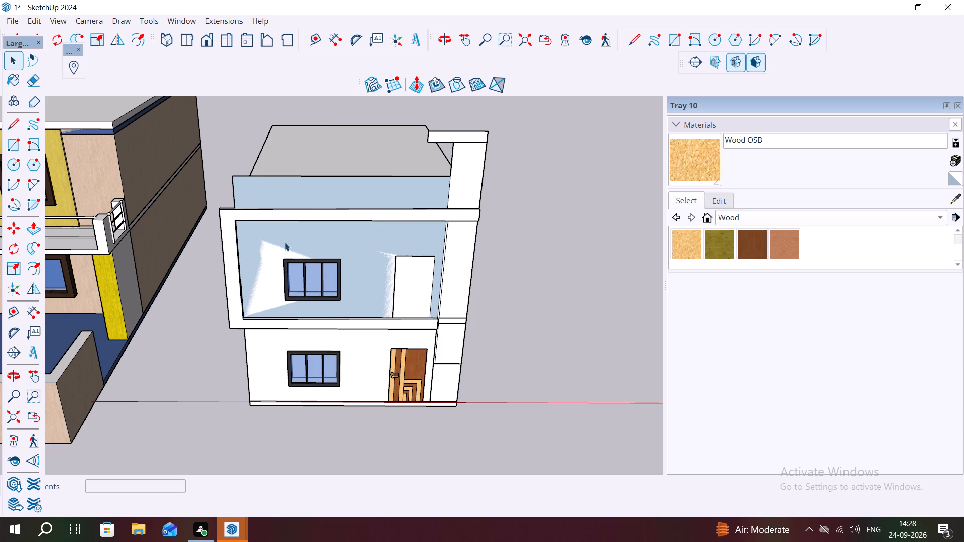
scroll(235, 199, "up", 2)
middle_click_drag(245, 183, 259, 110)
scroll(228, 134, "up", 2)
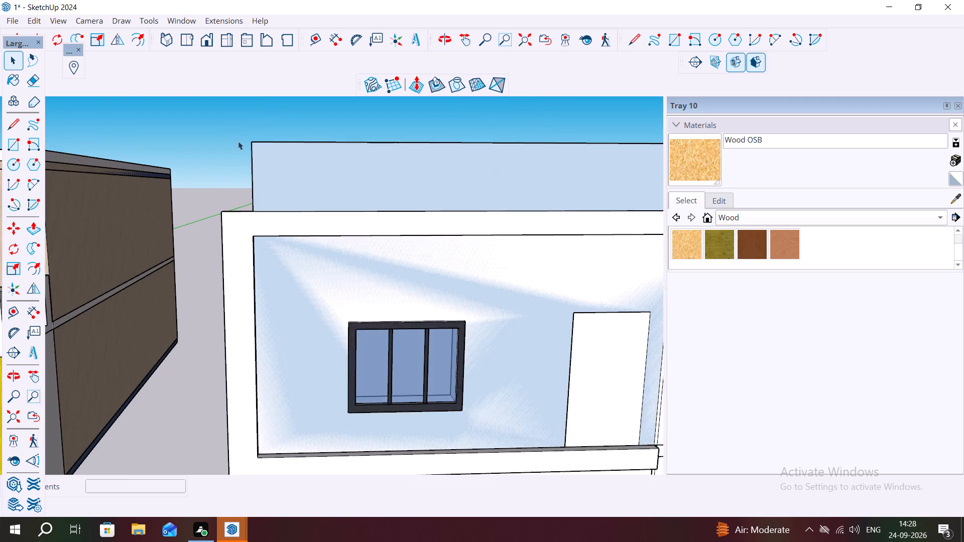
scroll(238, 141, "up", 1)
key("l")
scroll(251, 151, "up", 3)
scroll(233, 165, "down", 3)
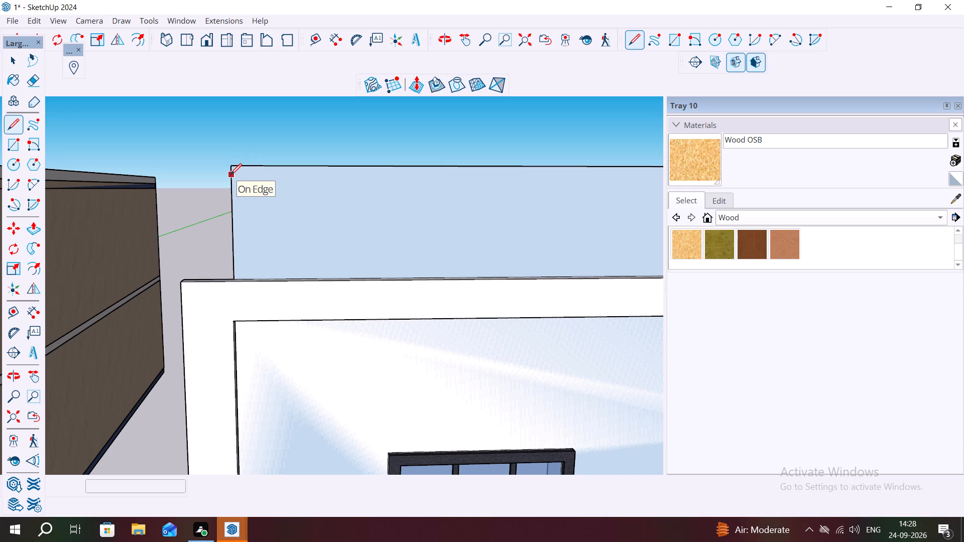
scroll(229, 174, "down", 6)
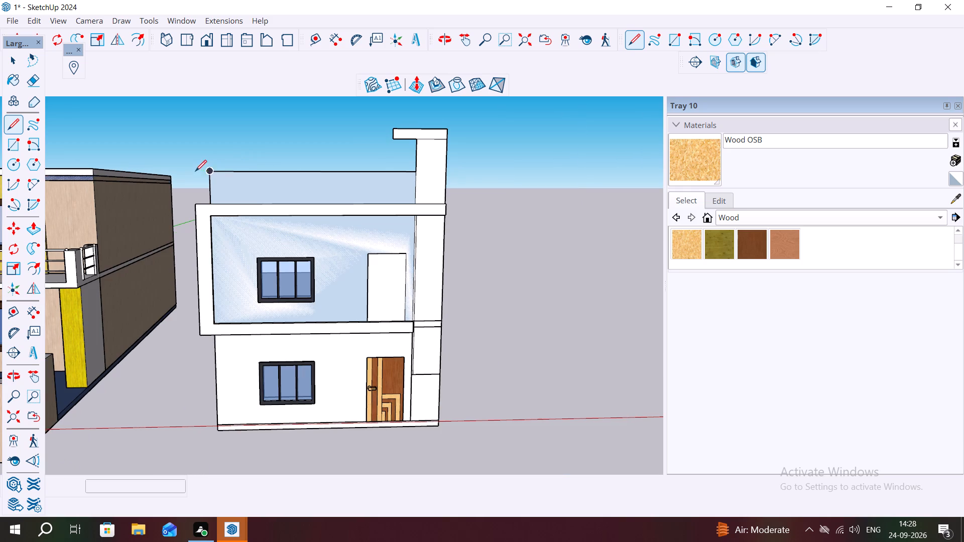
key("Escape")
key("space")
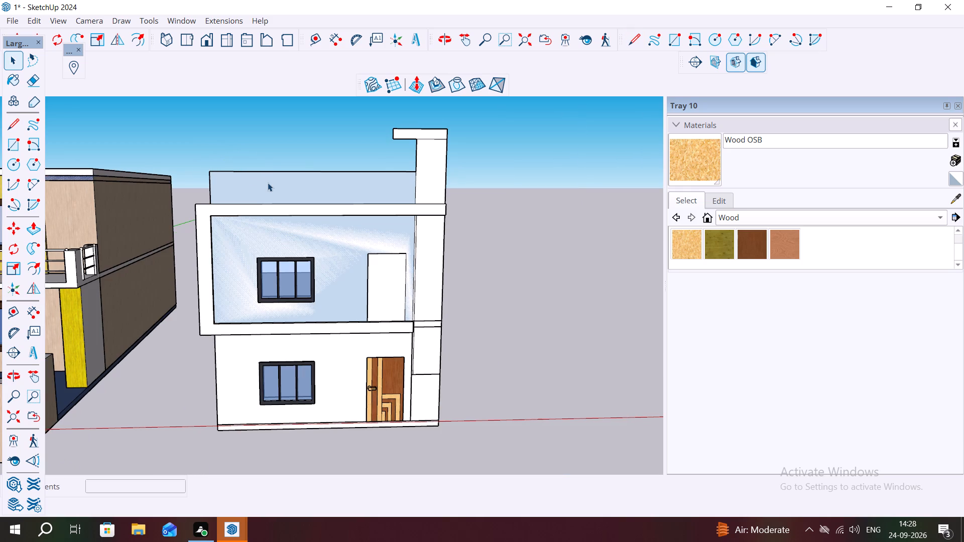
Offset the outline of the roof parapet's front face inward by 1".
left_click(270, 183)
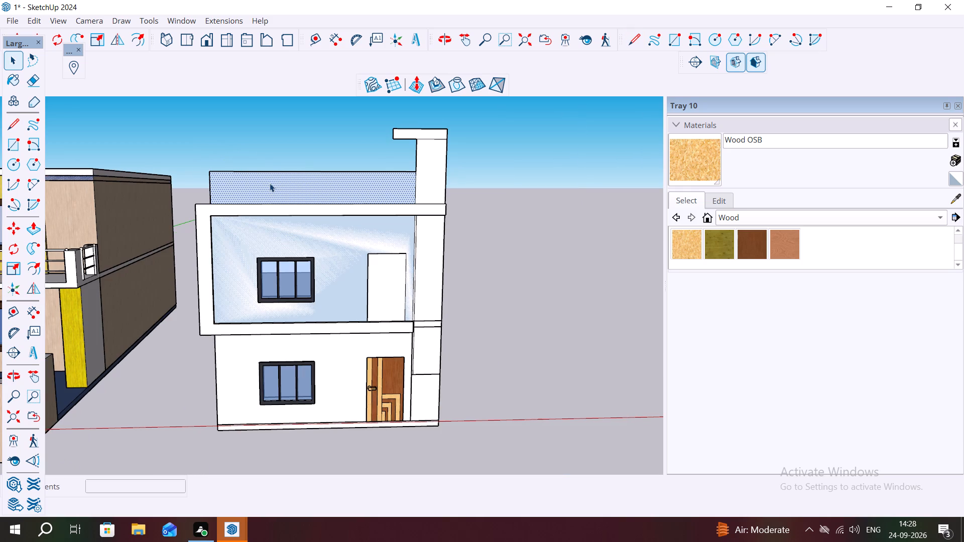
key("Escape")
key("r")
key("Escape")
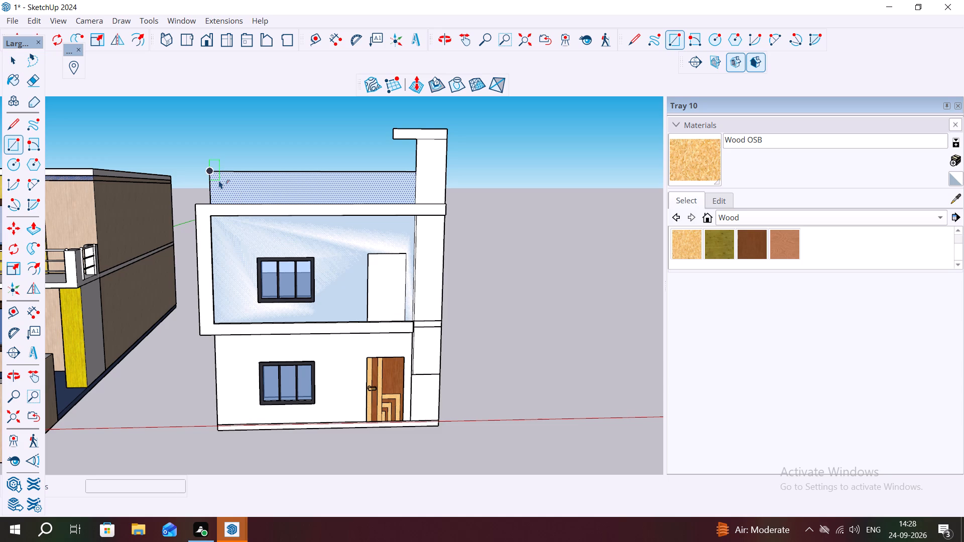
key("f")
left_click(223, 175)
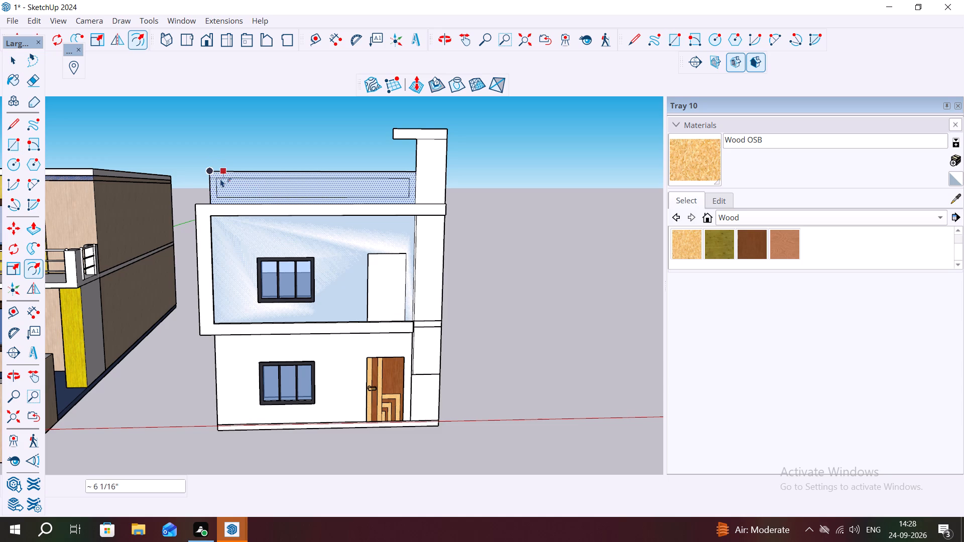
scroll(218, 177, "up", 1)
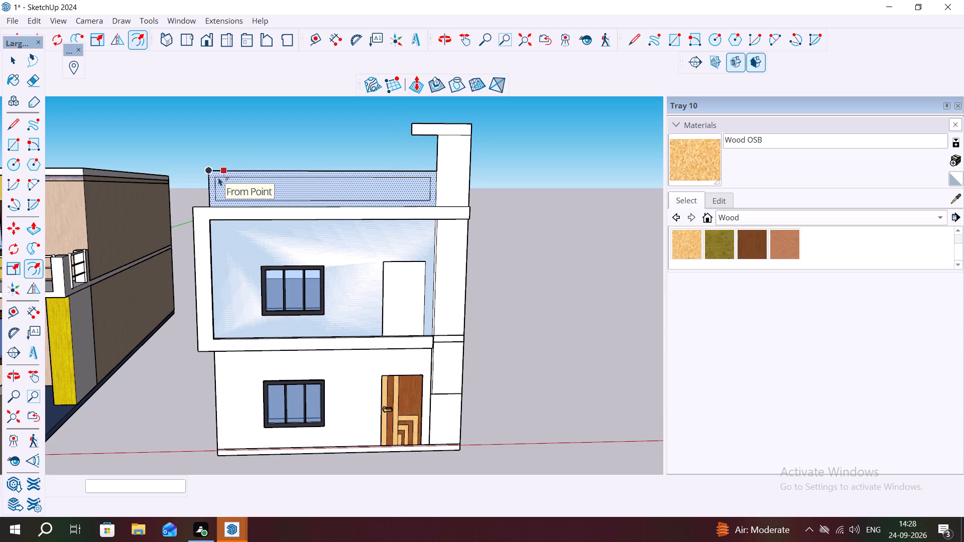
key("2")
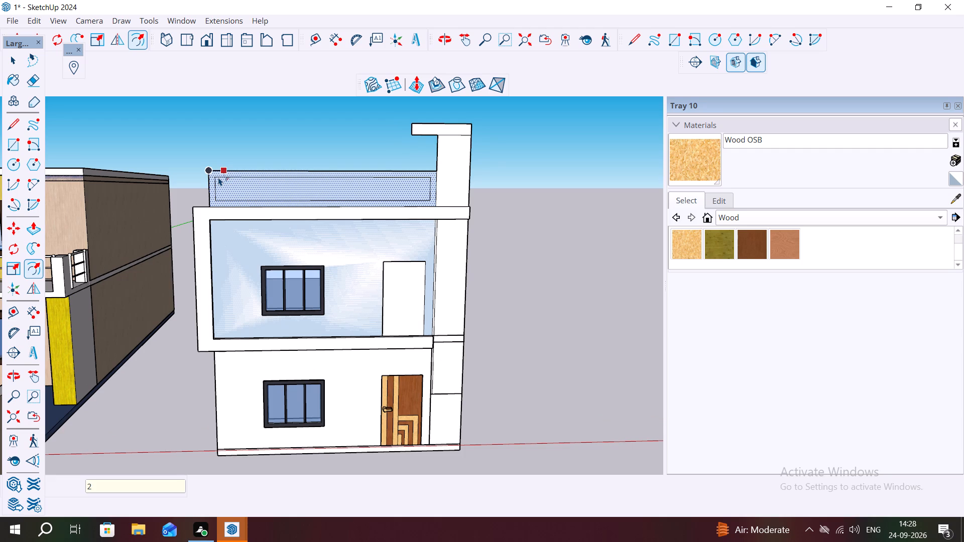
key("BackSpace")
key("1")
key("shift+quotedbl")
key("Return")
scroll(218, 177, "up", 9)
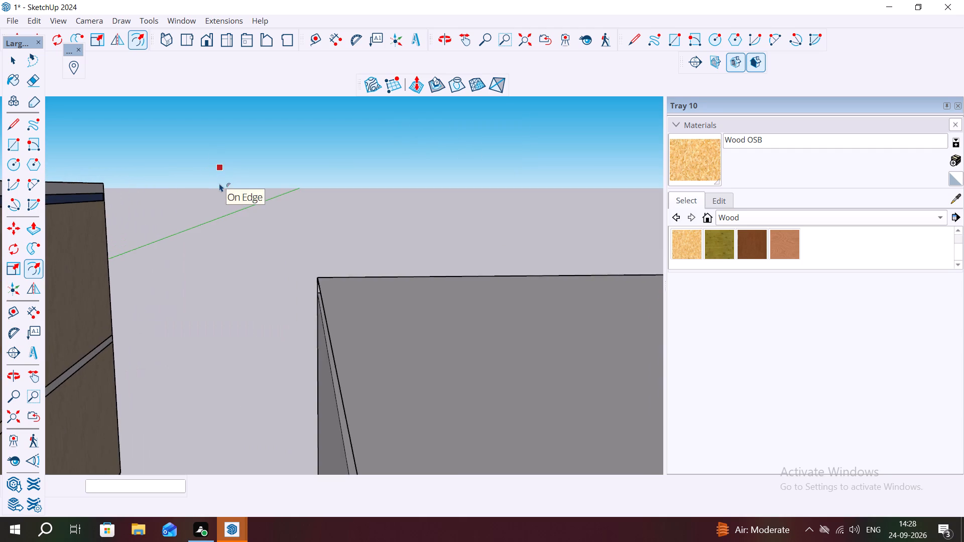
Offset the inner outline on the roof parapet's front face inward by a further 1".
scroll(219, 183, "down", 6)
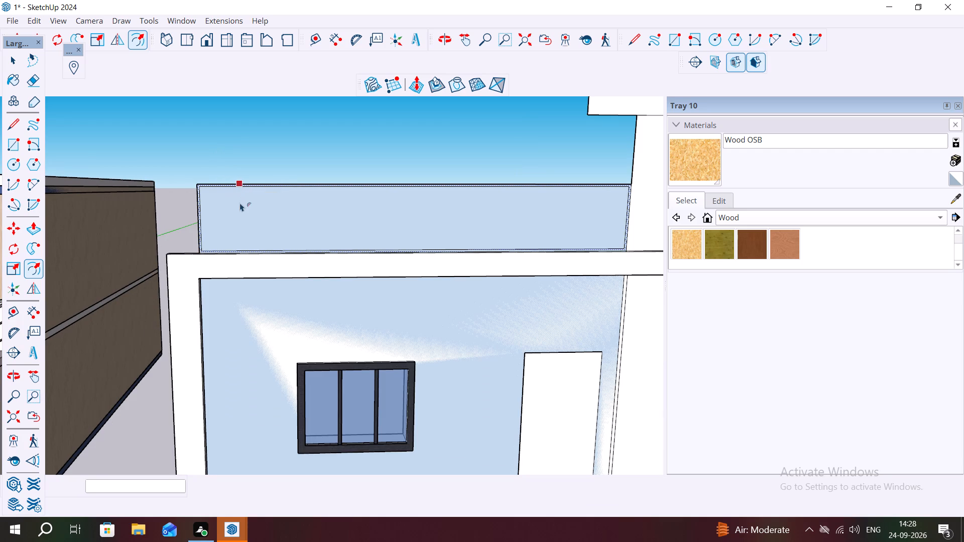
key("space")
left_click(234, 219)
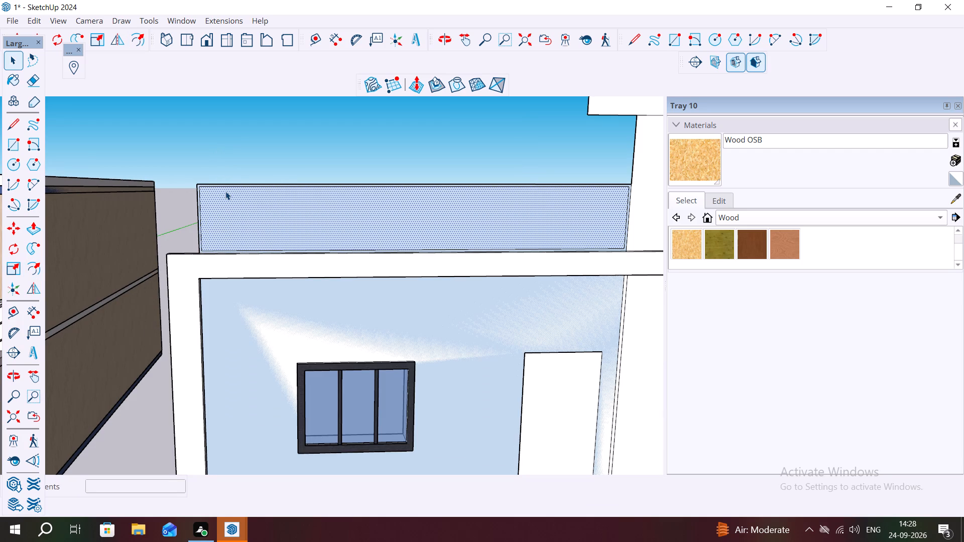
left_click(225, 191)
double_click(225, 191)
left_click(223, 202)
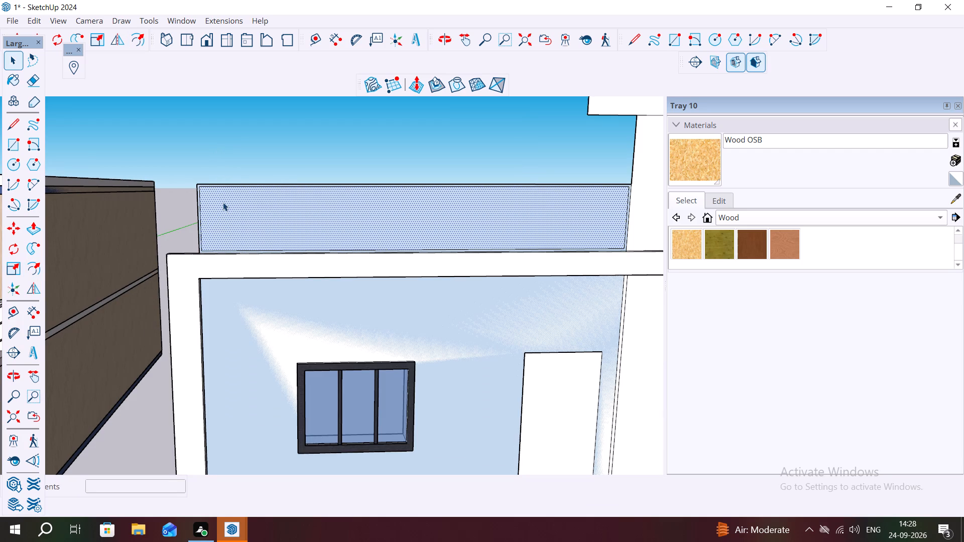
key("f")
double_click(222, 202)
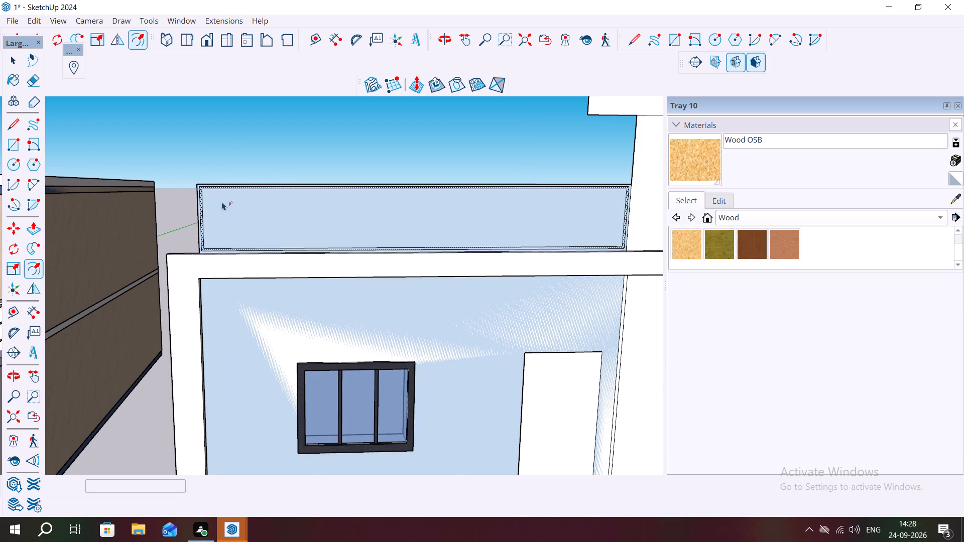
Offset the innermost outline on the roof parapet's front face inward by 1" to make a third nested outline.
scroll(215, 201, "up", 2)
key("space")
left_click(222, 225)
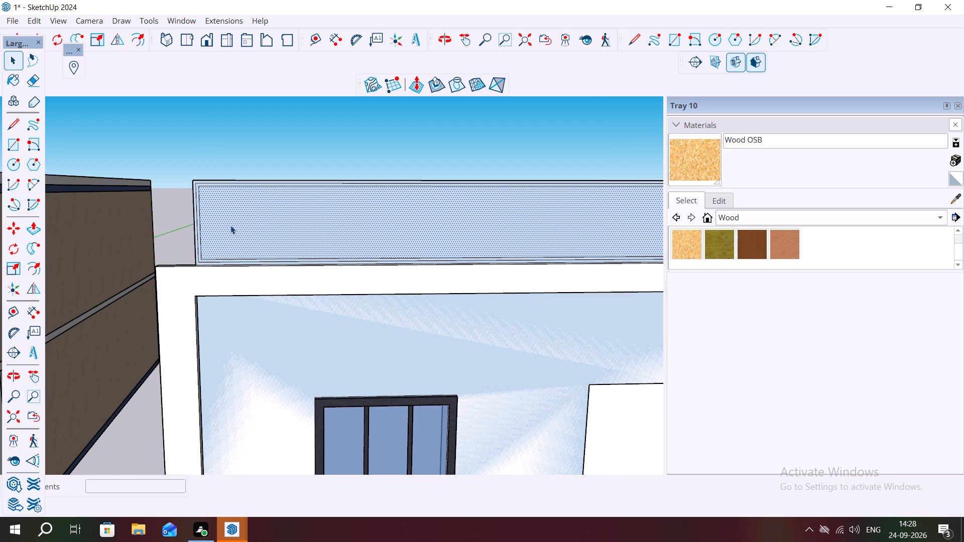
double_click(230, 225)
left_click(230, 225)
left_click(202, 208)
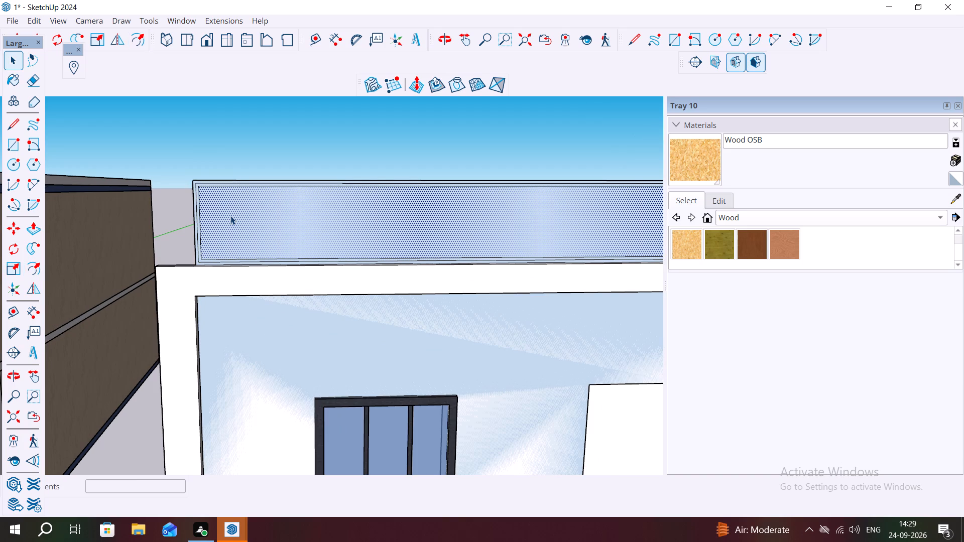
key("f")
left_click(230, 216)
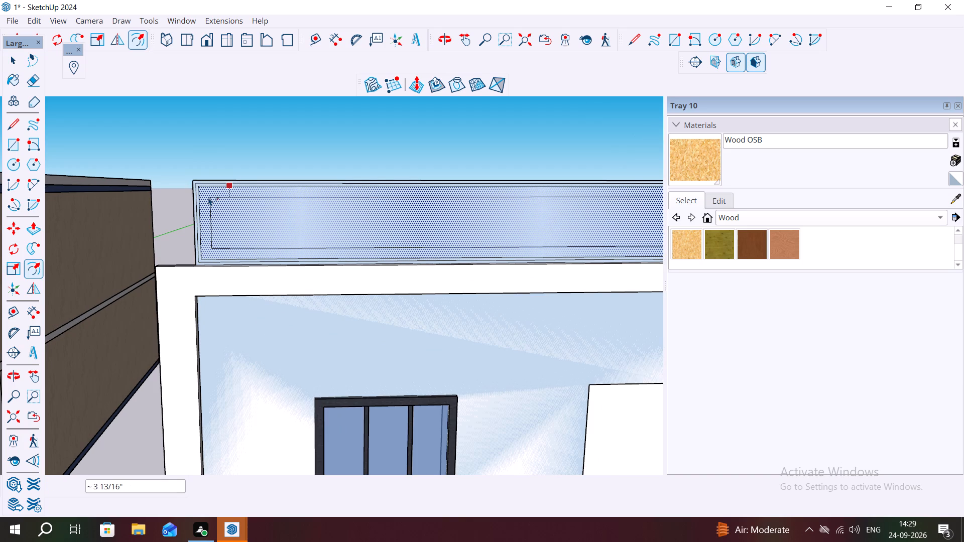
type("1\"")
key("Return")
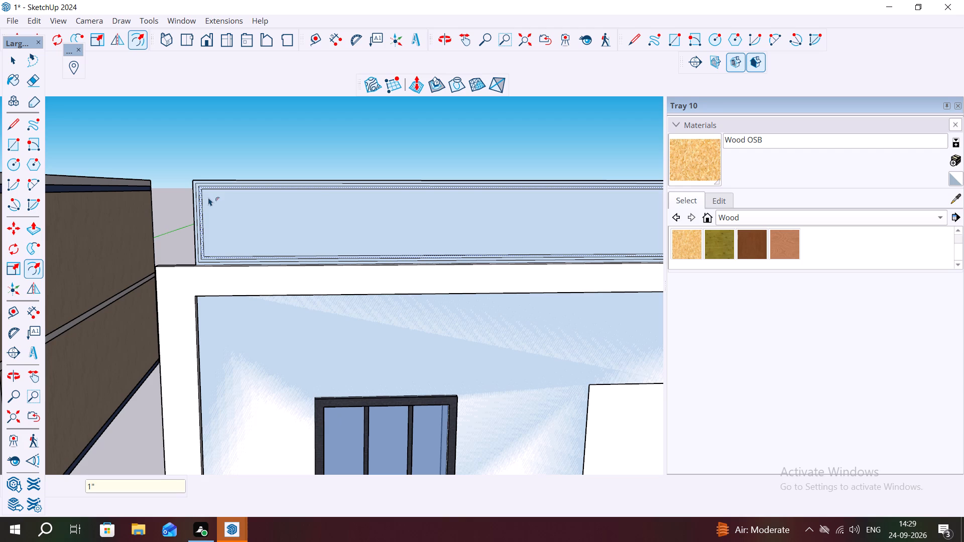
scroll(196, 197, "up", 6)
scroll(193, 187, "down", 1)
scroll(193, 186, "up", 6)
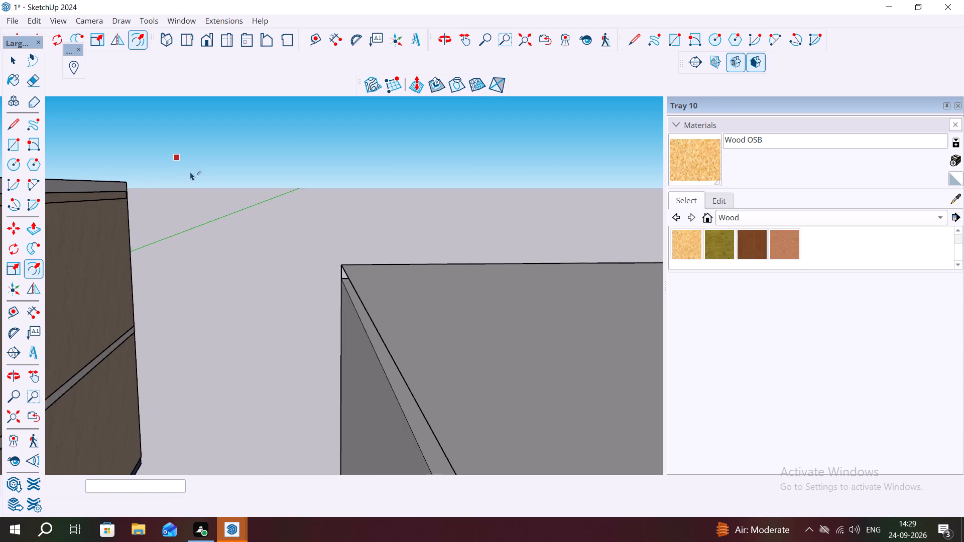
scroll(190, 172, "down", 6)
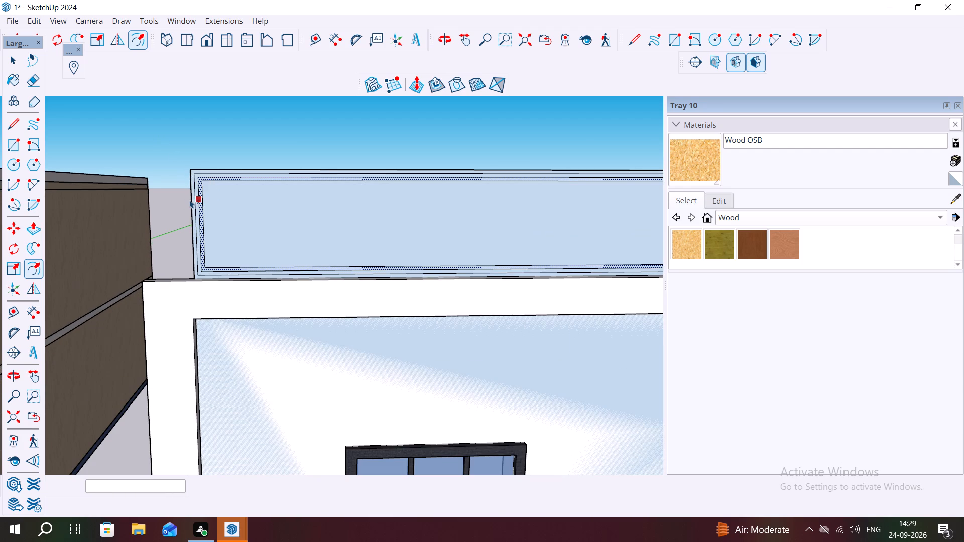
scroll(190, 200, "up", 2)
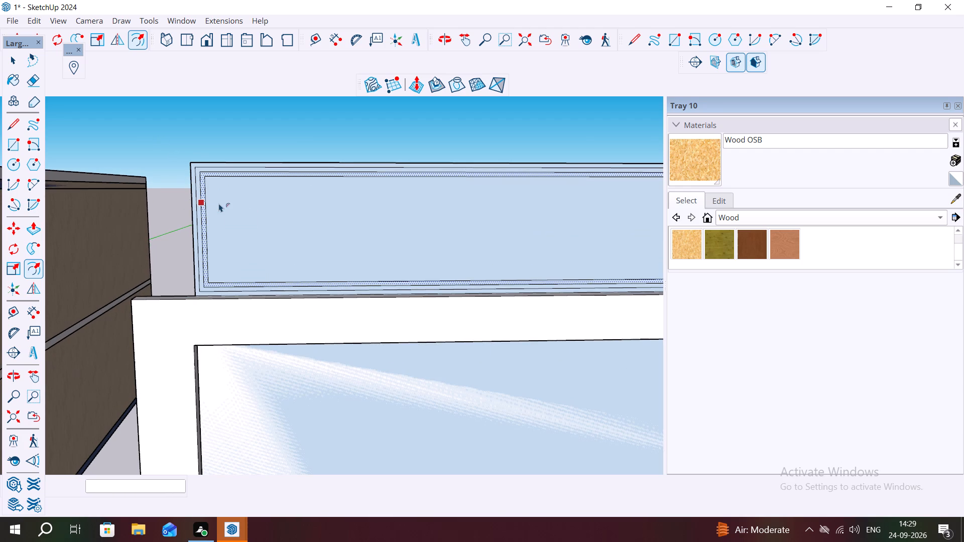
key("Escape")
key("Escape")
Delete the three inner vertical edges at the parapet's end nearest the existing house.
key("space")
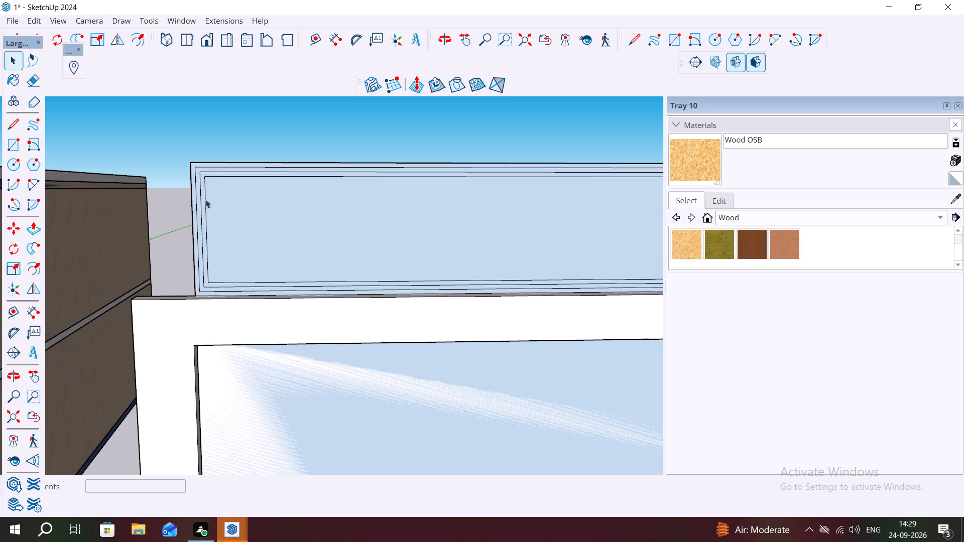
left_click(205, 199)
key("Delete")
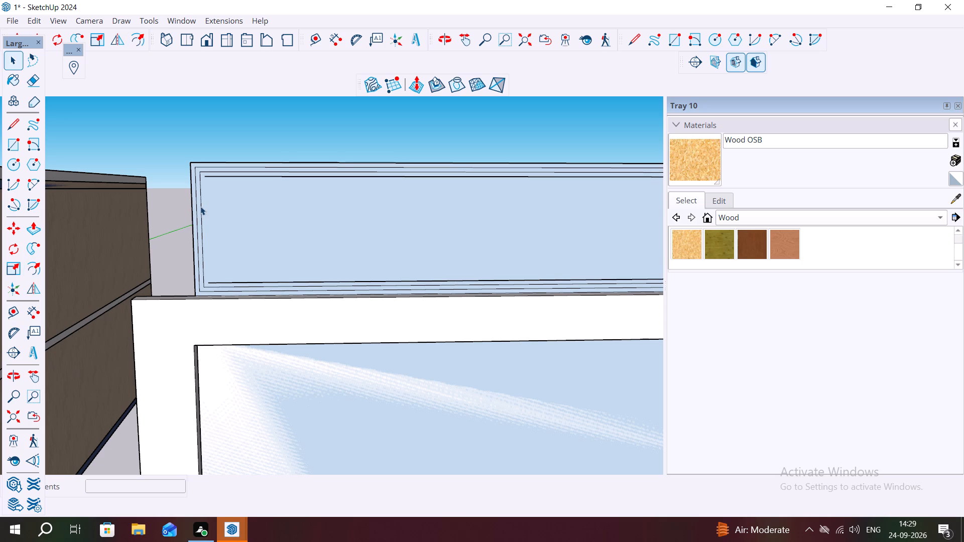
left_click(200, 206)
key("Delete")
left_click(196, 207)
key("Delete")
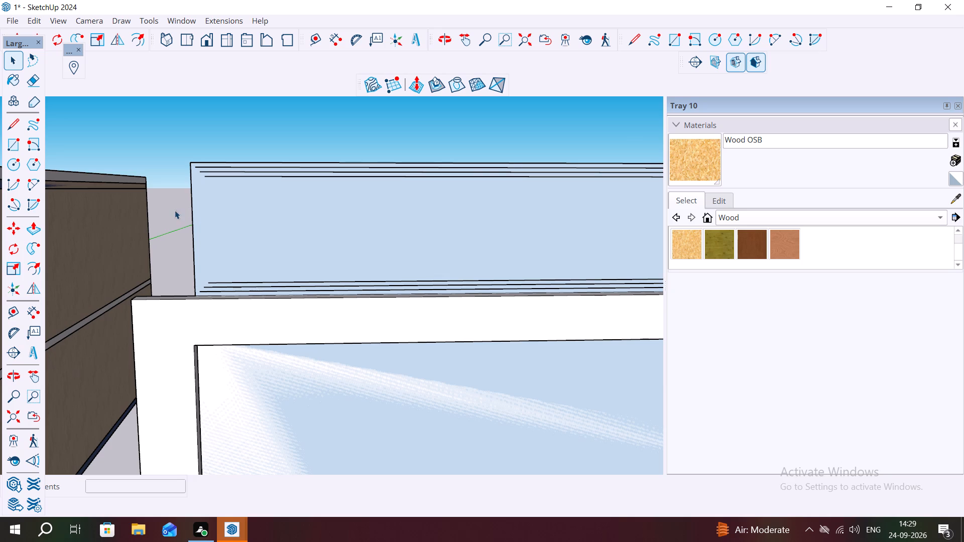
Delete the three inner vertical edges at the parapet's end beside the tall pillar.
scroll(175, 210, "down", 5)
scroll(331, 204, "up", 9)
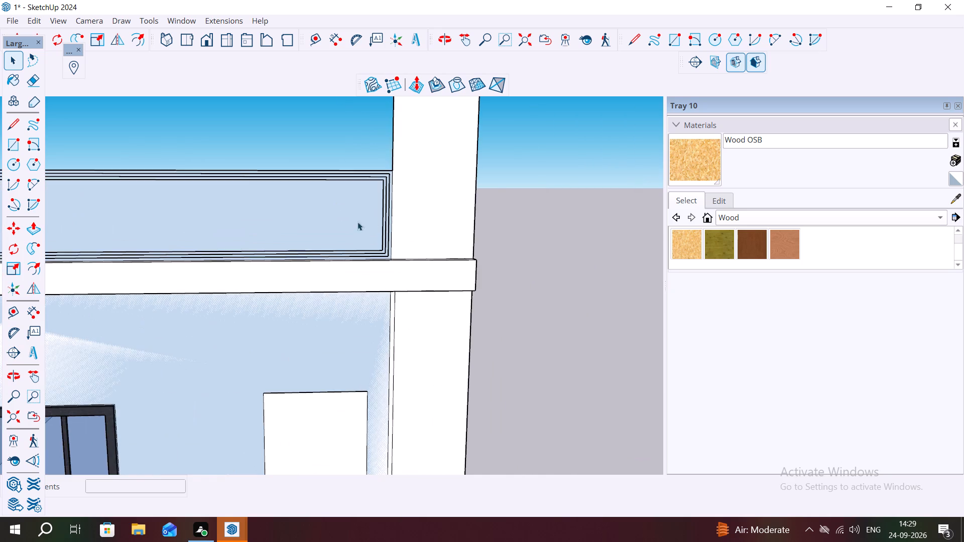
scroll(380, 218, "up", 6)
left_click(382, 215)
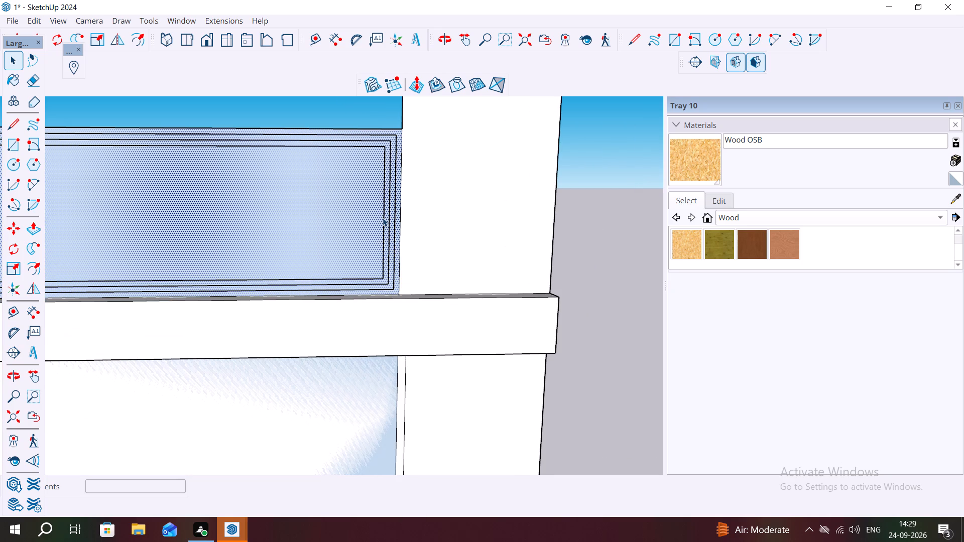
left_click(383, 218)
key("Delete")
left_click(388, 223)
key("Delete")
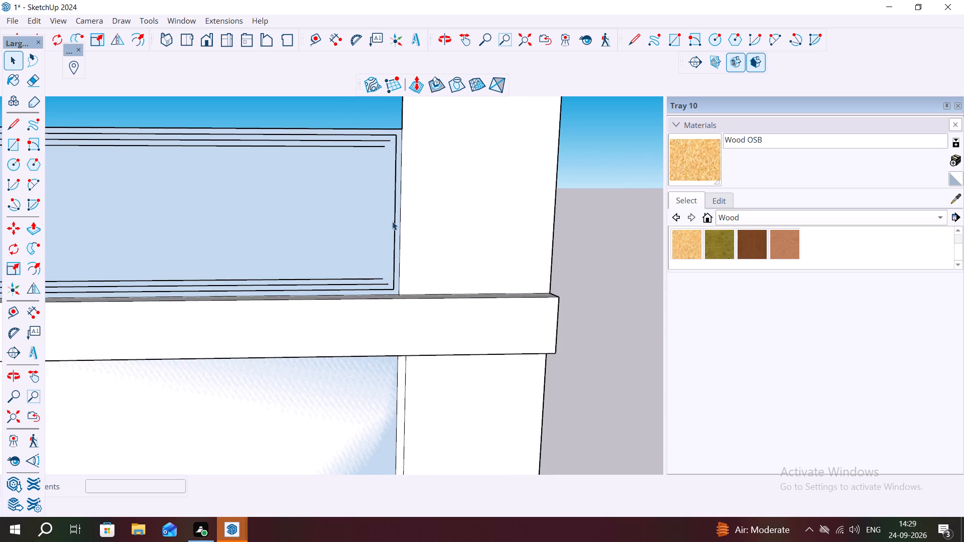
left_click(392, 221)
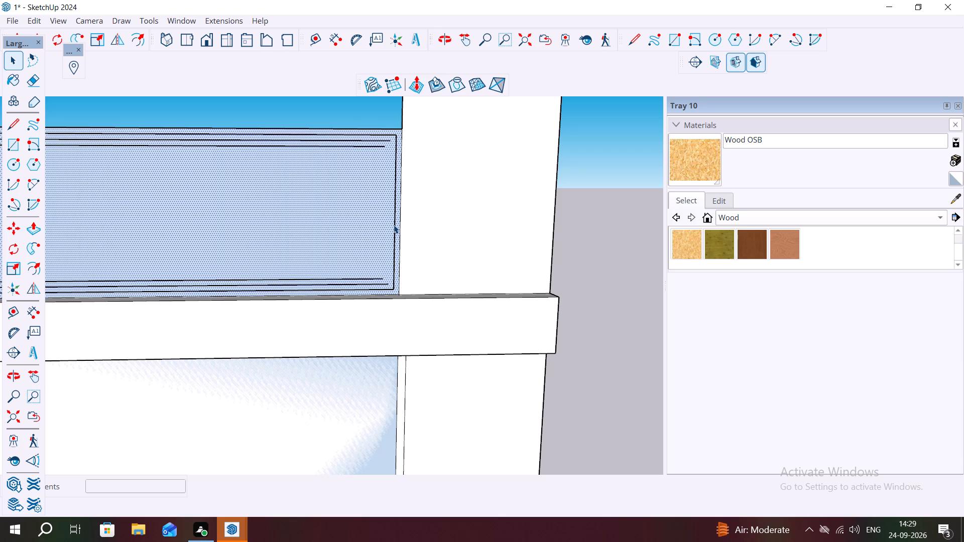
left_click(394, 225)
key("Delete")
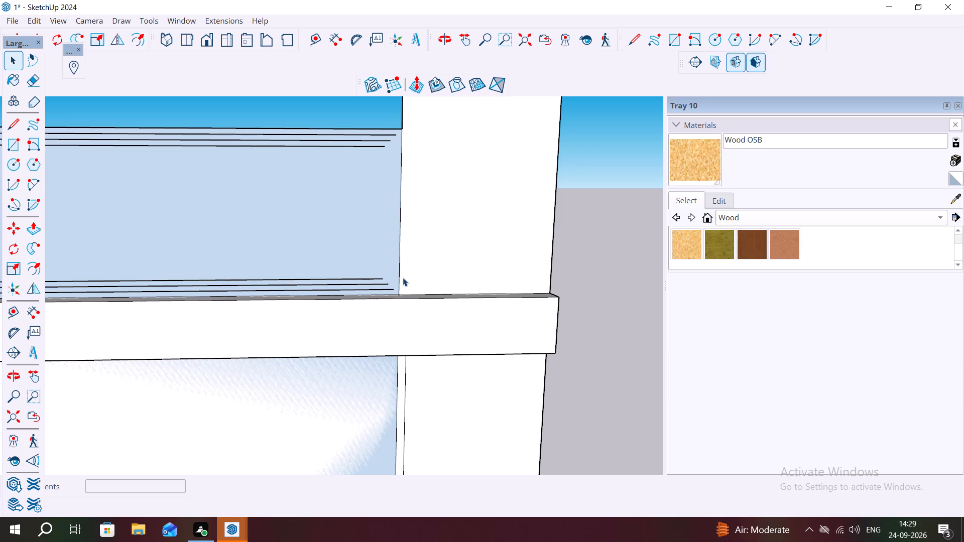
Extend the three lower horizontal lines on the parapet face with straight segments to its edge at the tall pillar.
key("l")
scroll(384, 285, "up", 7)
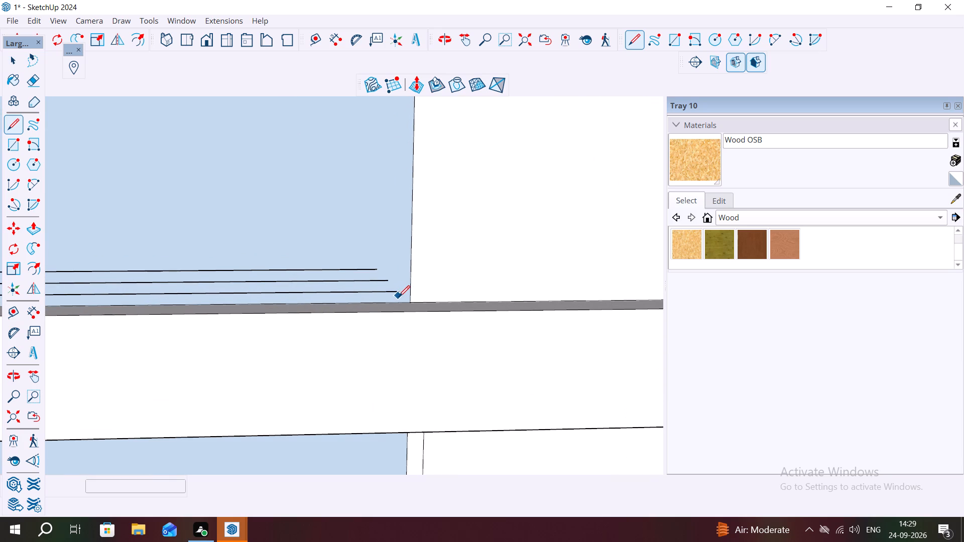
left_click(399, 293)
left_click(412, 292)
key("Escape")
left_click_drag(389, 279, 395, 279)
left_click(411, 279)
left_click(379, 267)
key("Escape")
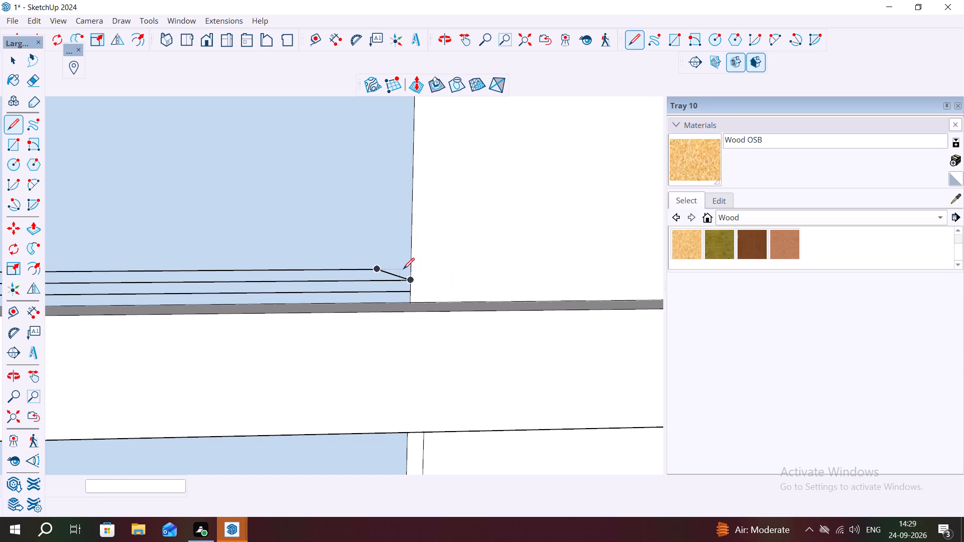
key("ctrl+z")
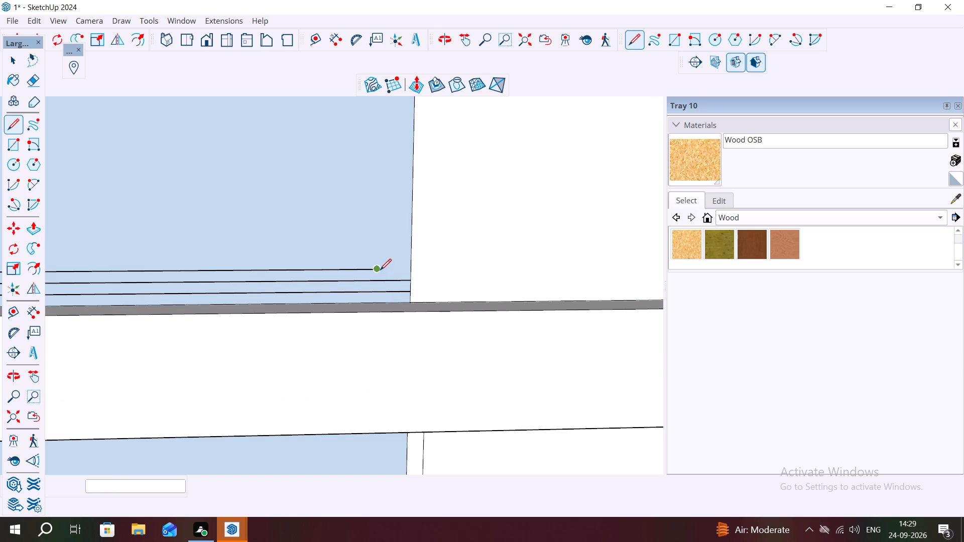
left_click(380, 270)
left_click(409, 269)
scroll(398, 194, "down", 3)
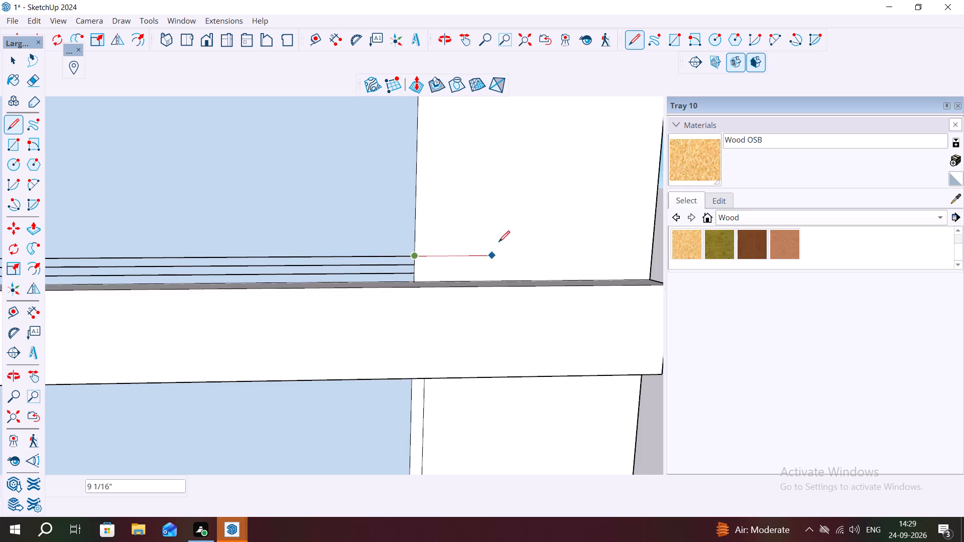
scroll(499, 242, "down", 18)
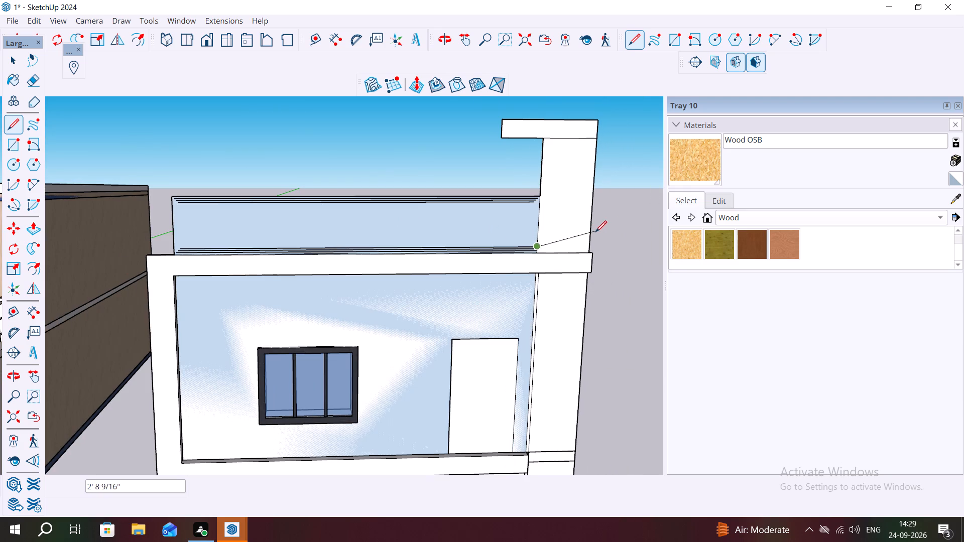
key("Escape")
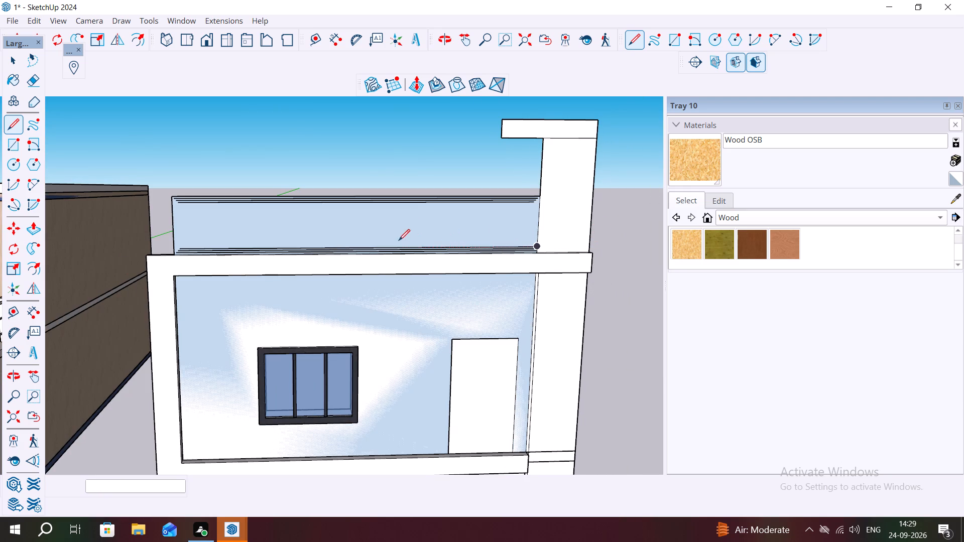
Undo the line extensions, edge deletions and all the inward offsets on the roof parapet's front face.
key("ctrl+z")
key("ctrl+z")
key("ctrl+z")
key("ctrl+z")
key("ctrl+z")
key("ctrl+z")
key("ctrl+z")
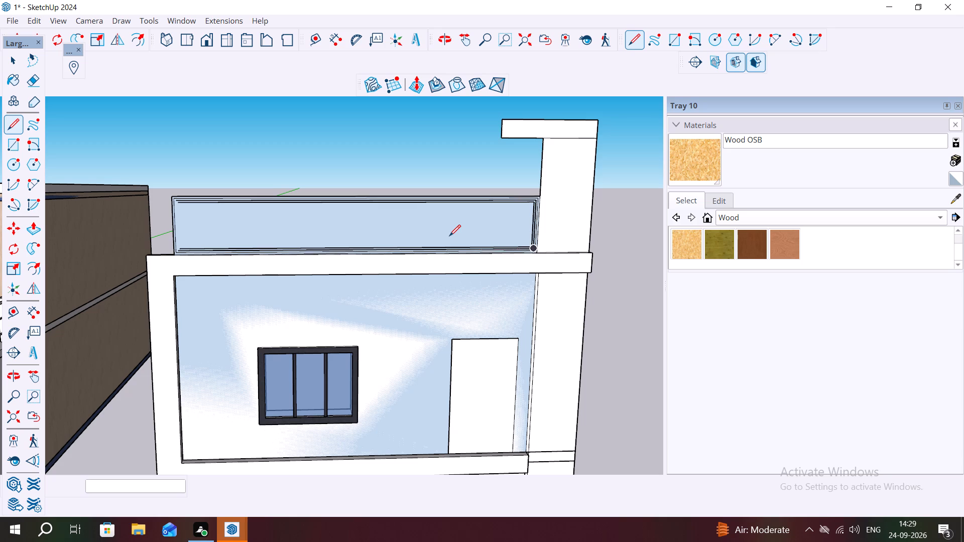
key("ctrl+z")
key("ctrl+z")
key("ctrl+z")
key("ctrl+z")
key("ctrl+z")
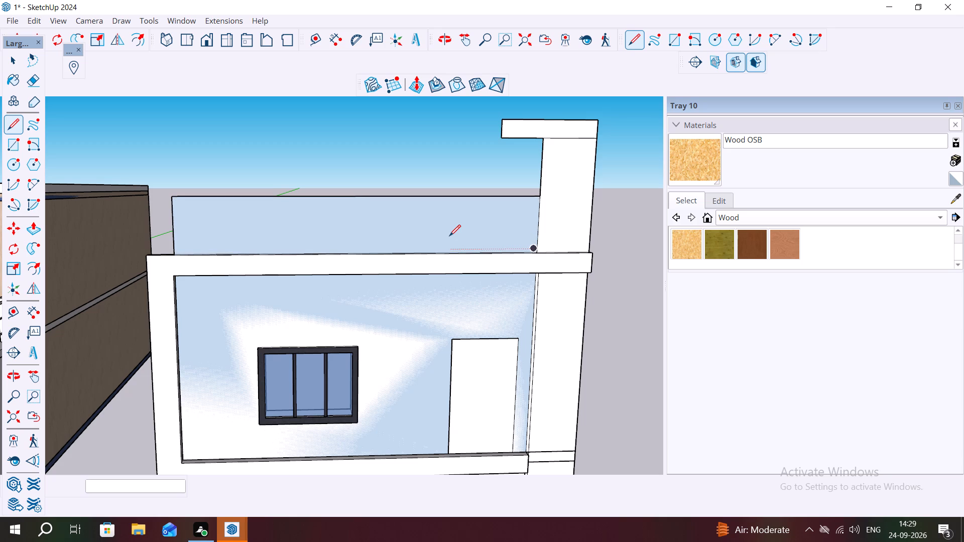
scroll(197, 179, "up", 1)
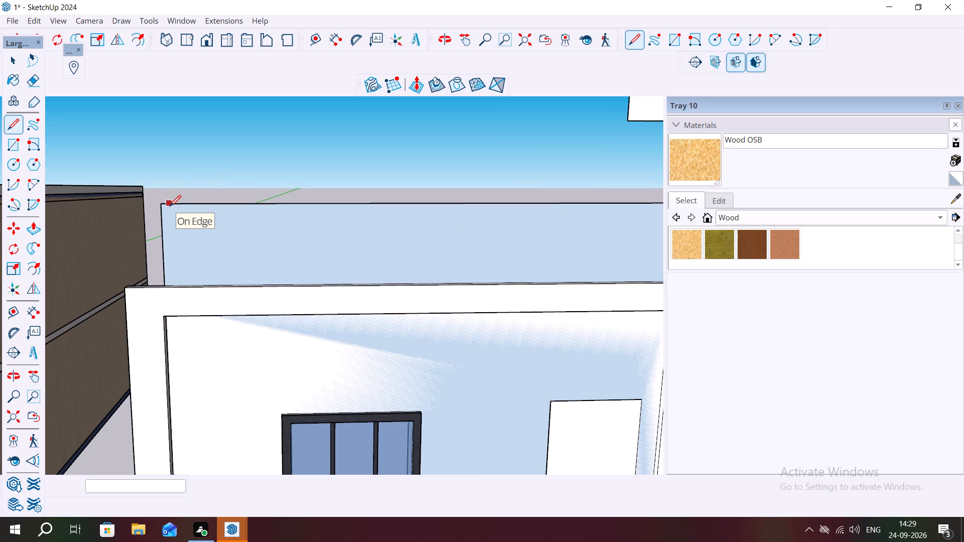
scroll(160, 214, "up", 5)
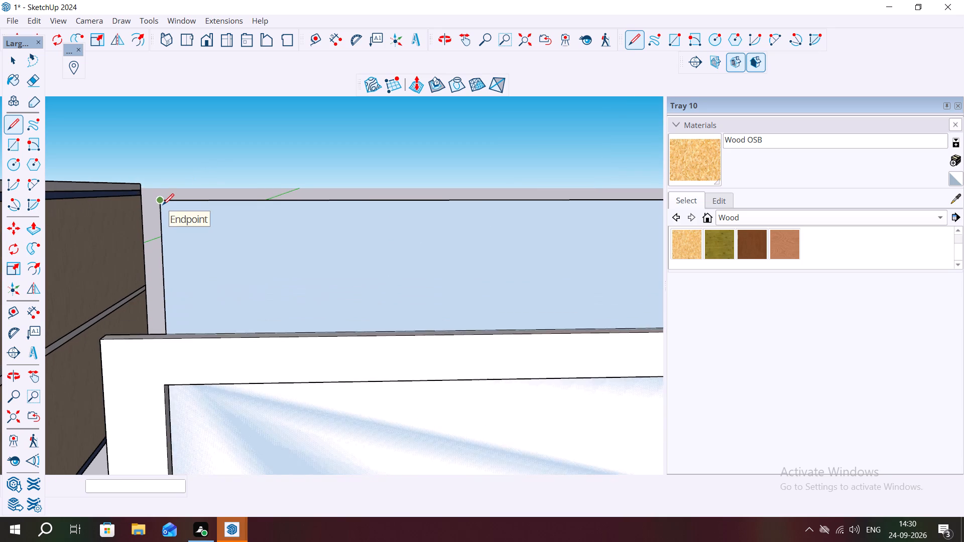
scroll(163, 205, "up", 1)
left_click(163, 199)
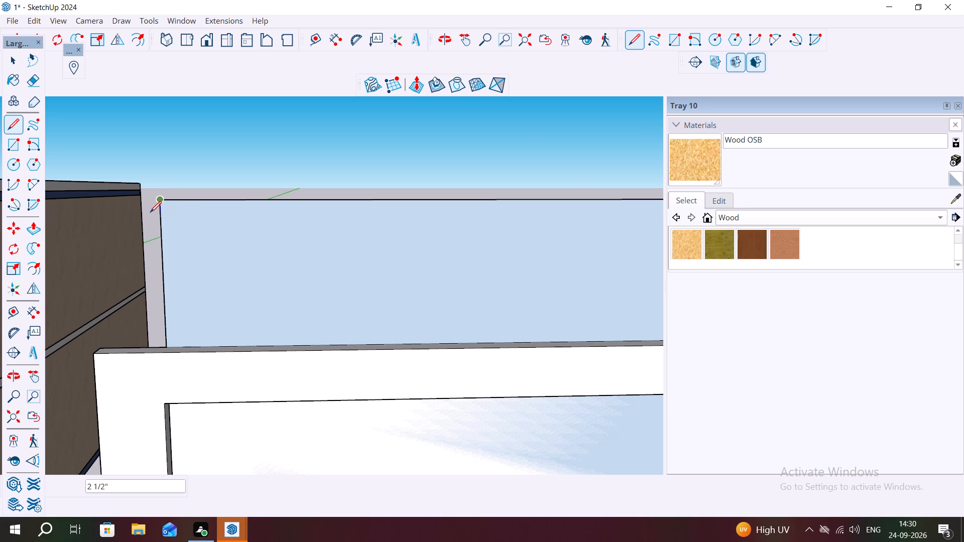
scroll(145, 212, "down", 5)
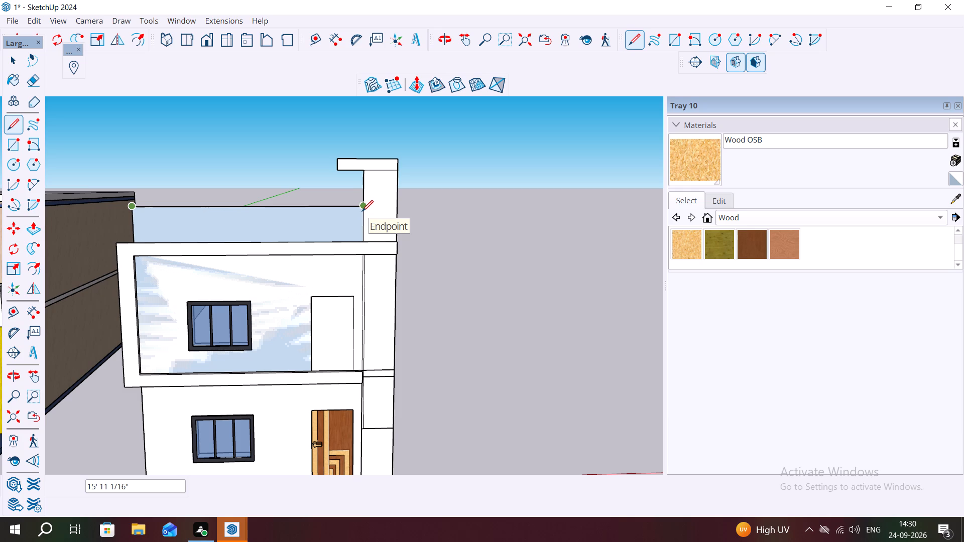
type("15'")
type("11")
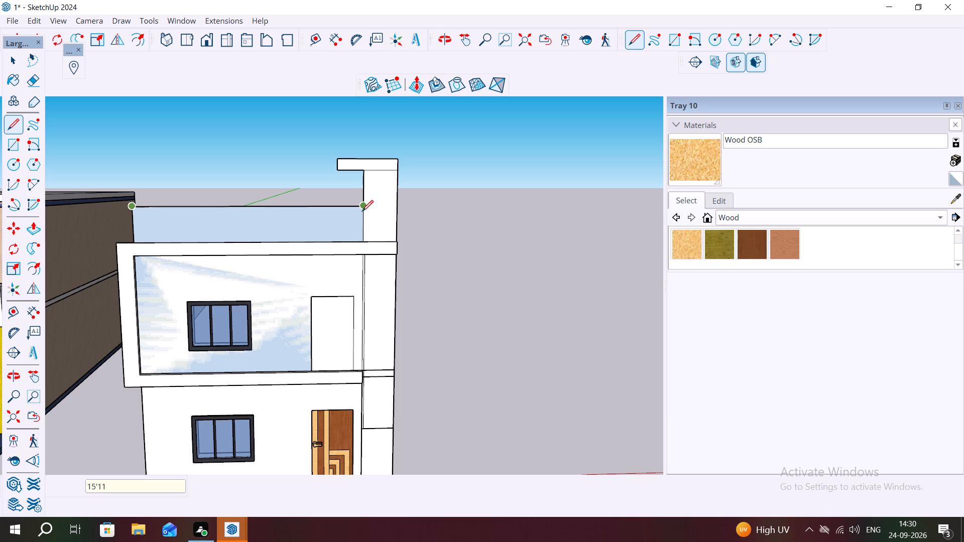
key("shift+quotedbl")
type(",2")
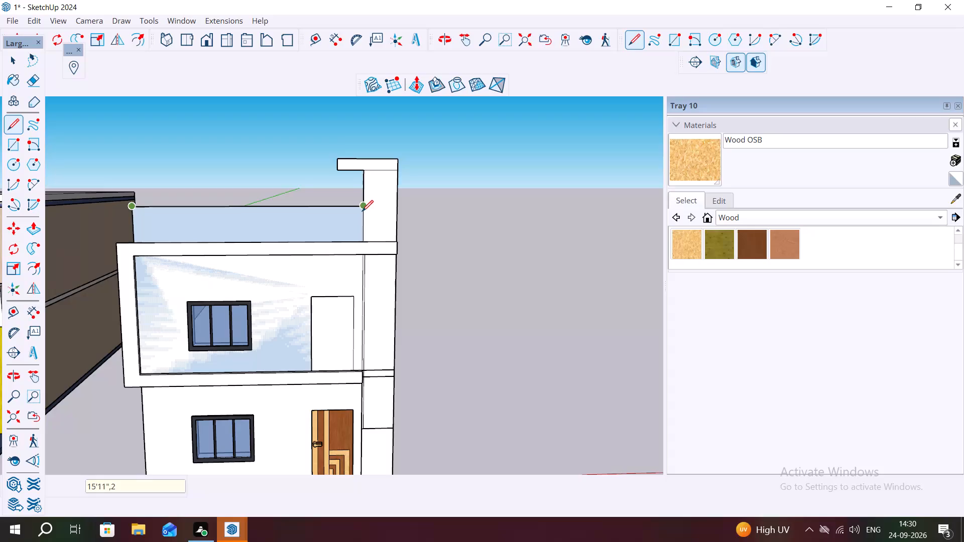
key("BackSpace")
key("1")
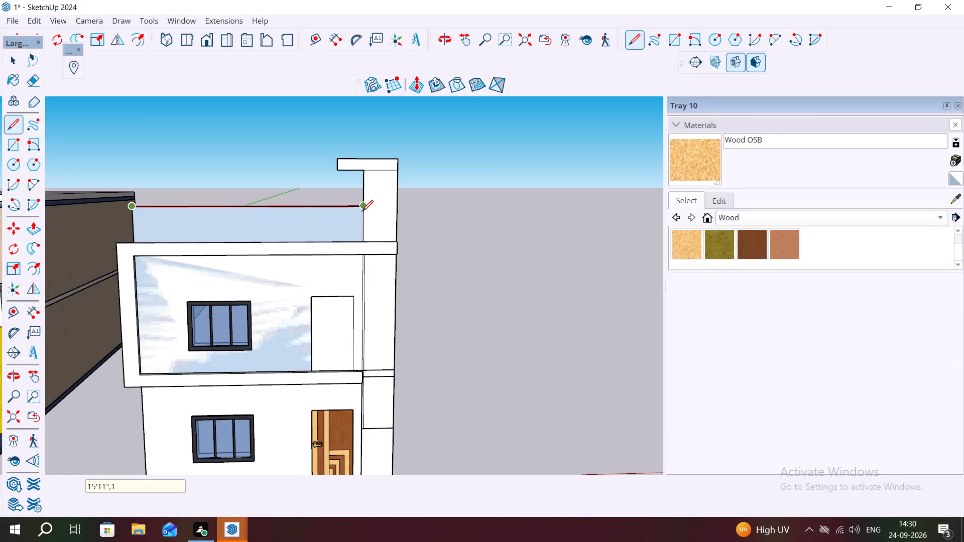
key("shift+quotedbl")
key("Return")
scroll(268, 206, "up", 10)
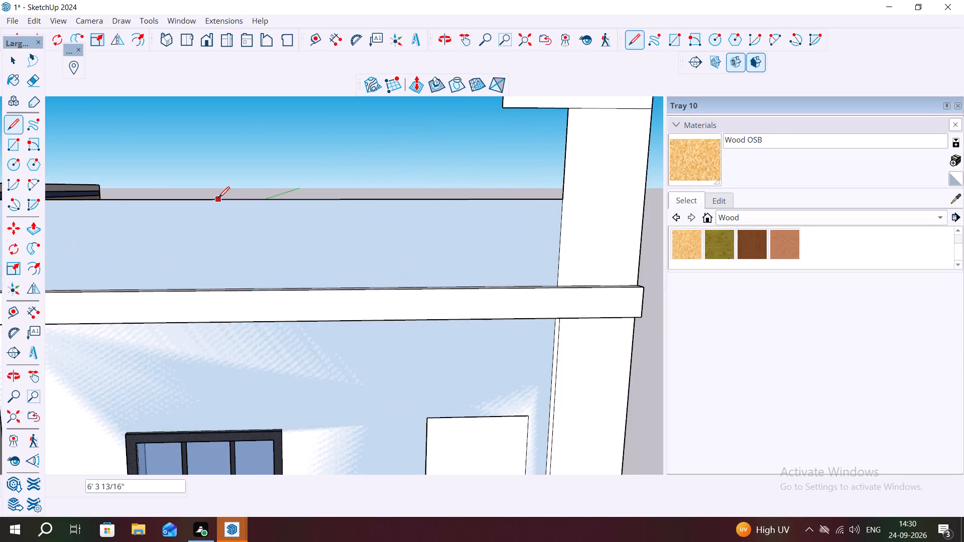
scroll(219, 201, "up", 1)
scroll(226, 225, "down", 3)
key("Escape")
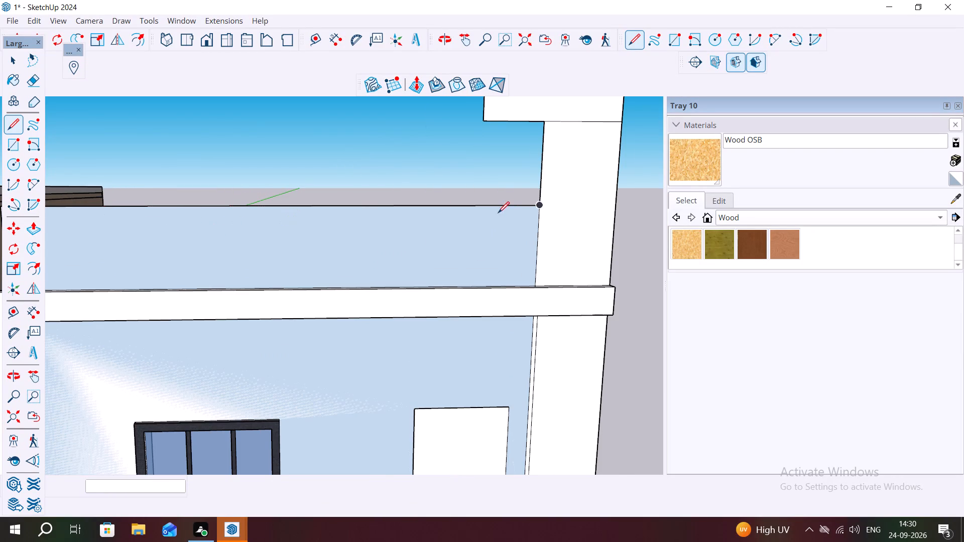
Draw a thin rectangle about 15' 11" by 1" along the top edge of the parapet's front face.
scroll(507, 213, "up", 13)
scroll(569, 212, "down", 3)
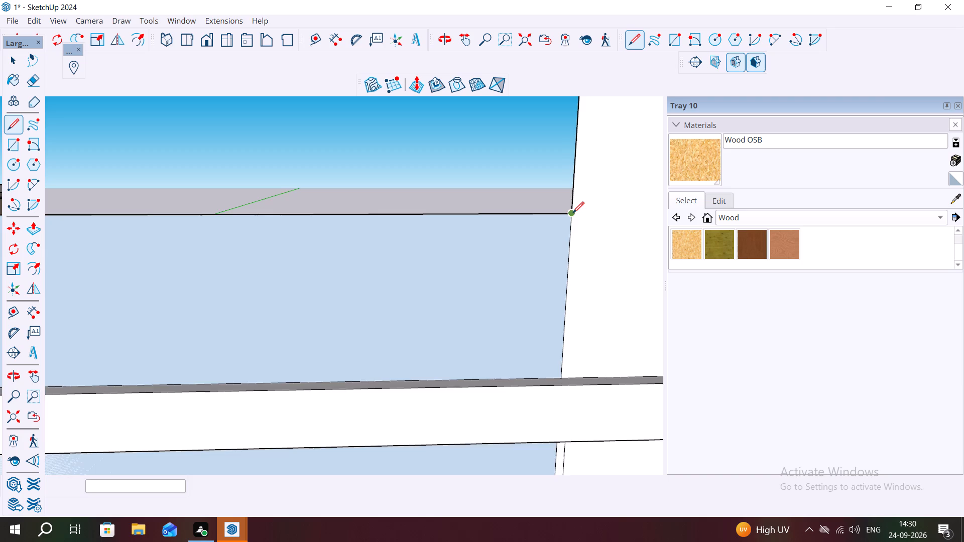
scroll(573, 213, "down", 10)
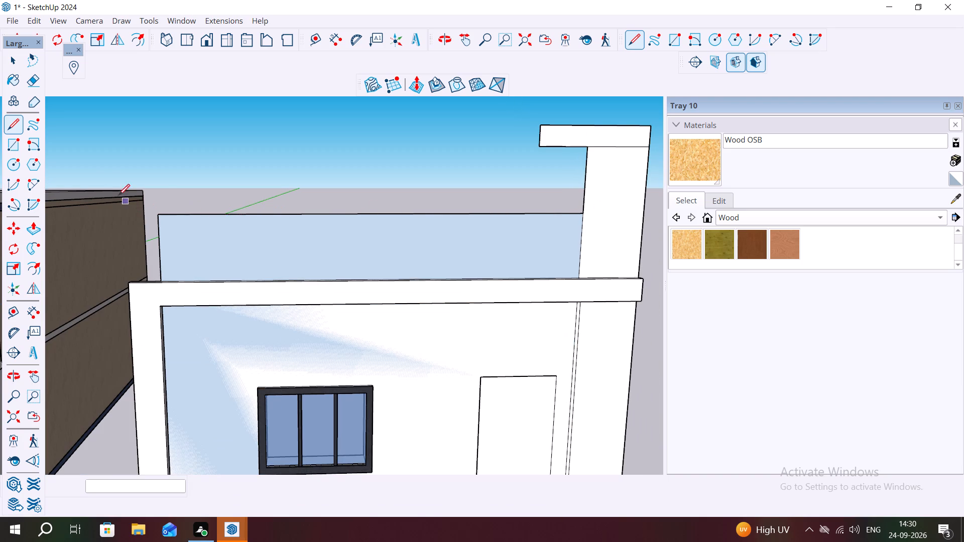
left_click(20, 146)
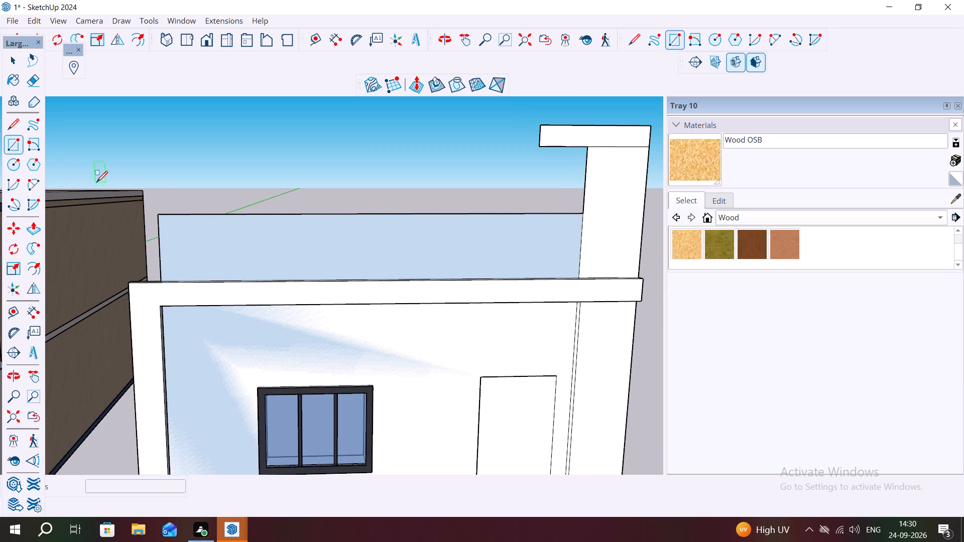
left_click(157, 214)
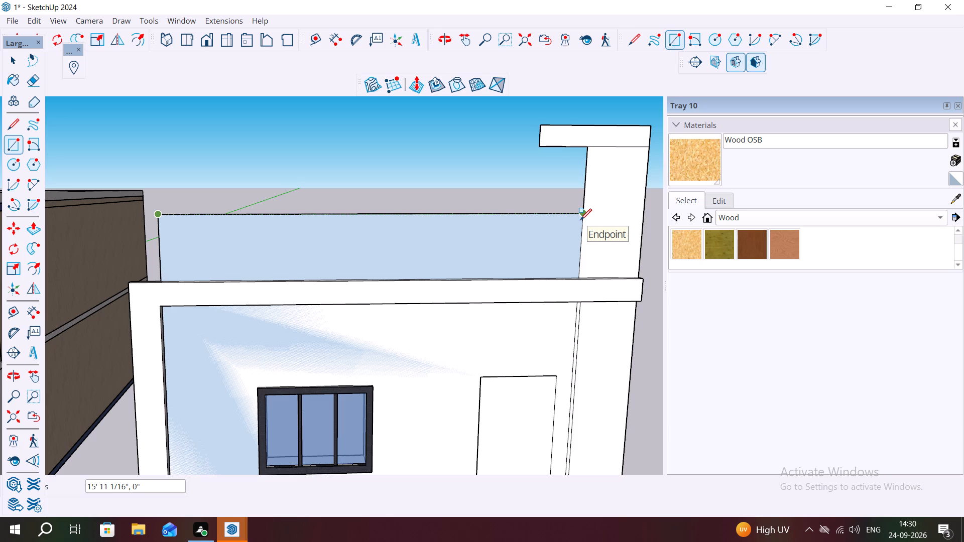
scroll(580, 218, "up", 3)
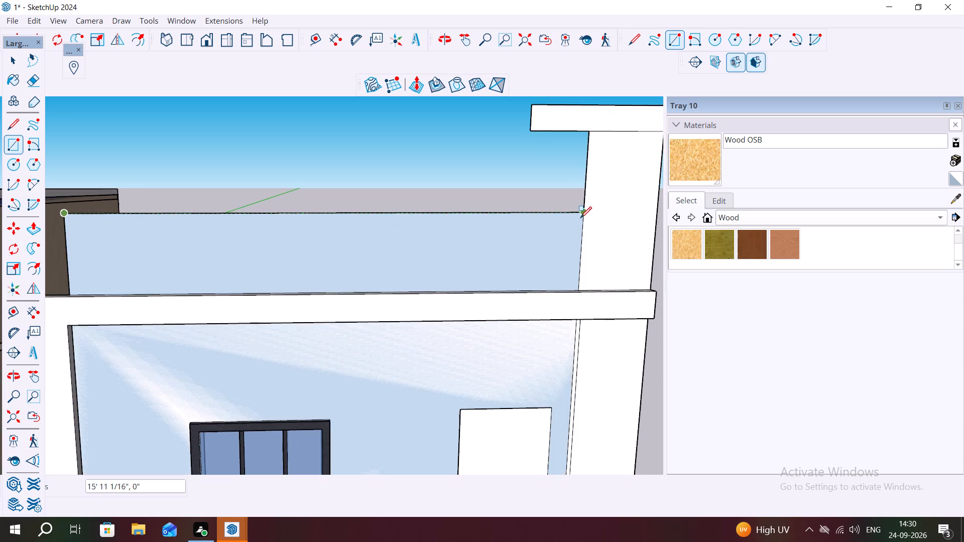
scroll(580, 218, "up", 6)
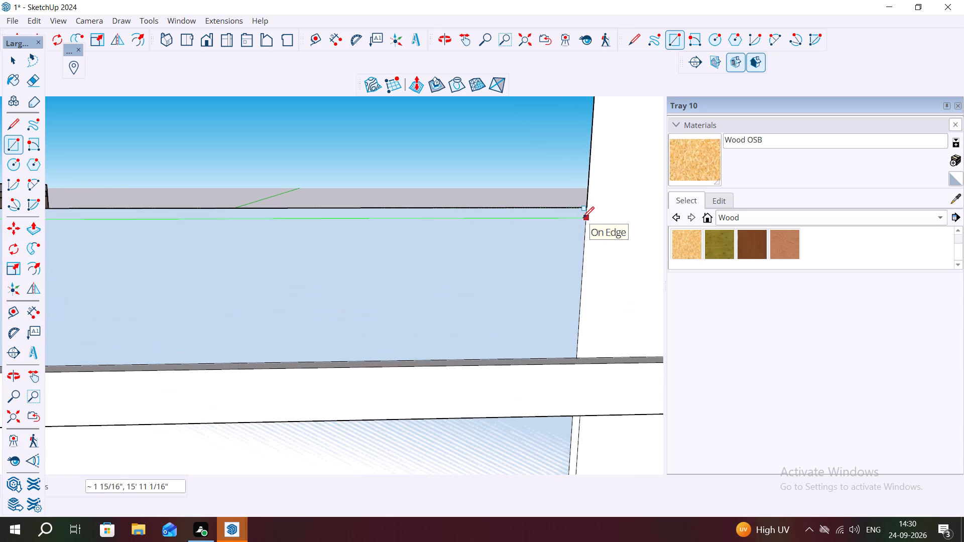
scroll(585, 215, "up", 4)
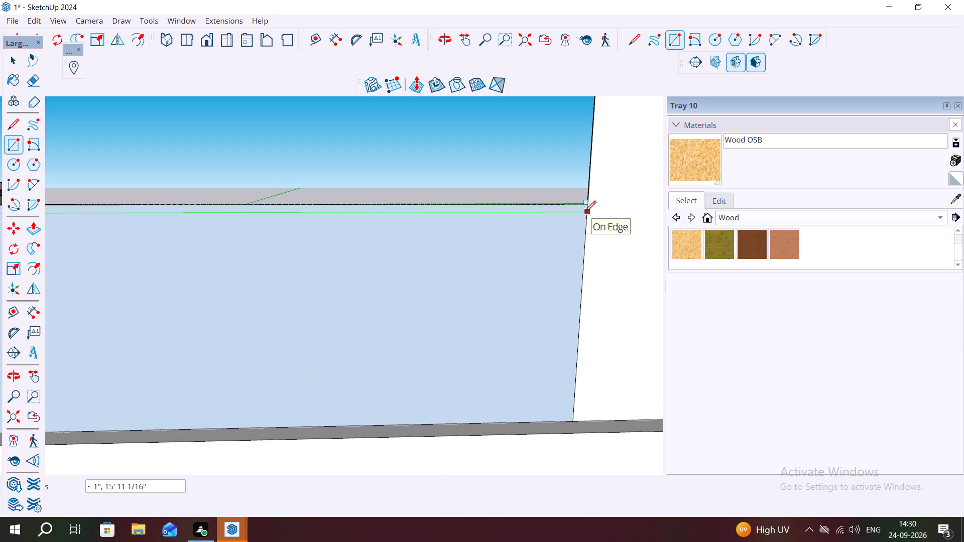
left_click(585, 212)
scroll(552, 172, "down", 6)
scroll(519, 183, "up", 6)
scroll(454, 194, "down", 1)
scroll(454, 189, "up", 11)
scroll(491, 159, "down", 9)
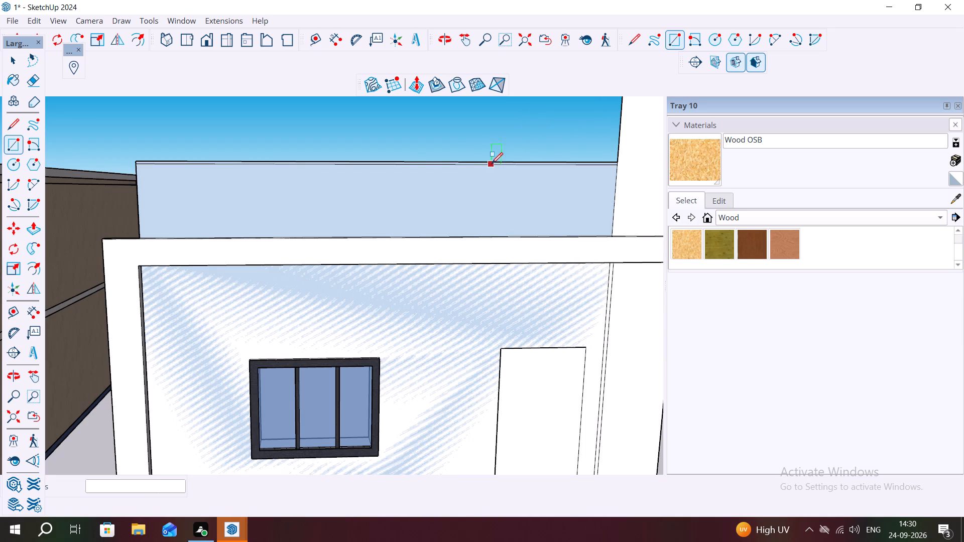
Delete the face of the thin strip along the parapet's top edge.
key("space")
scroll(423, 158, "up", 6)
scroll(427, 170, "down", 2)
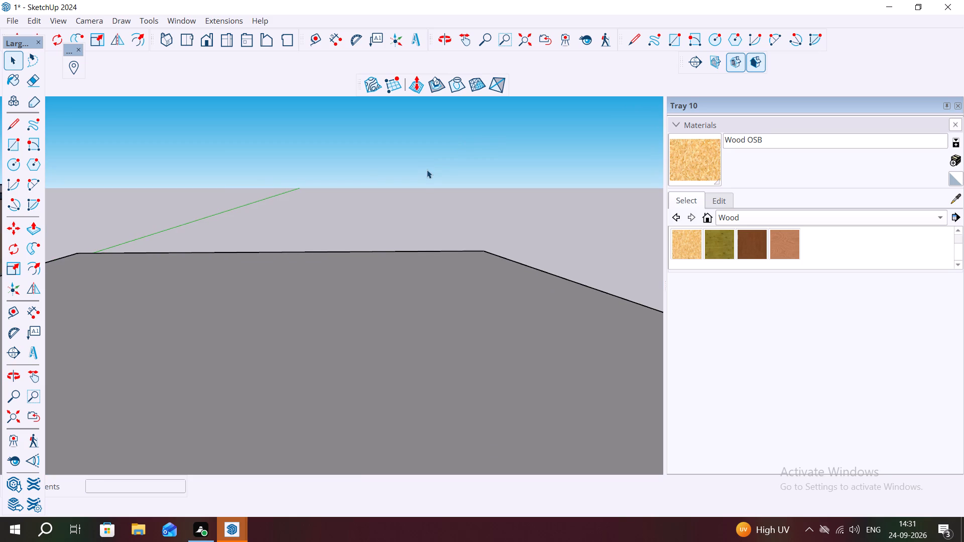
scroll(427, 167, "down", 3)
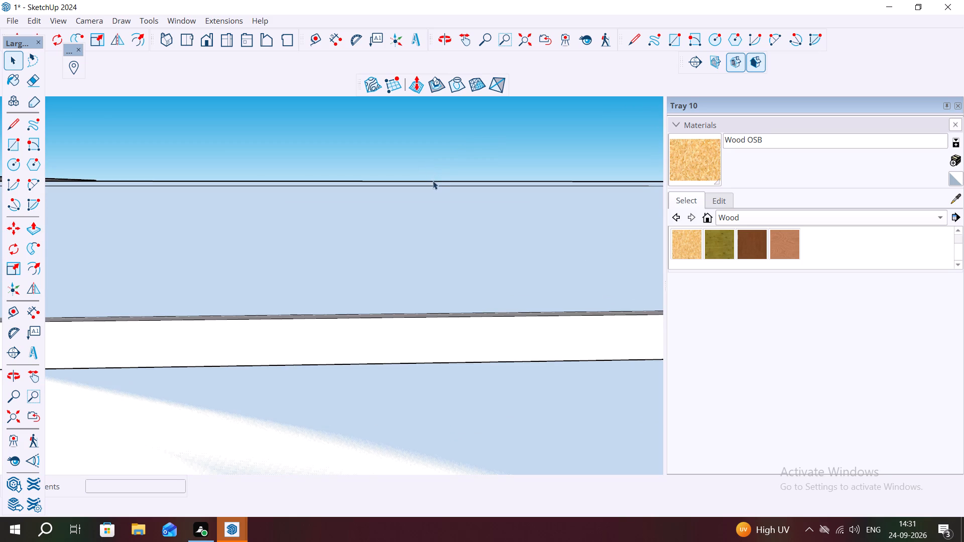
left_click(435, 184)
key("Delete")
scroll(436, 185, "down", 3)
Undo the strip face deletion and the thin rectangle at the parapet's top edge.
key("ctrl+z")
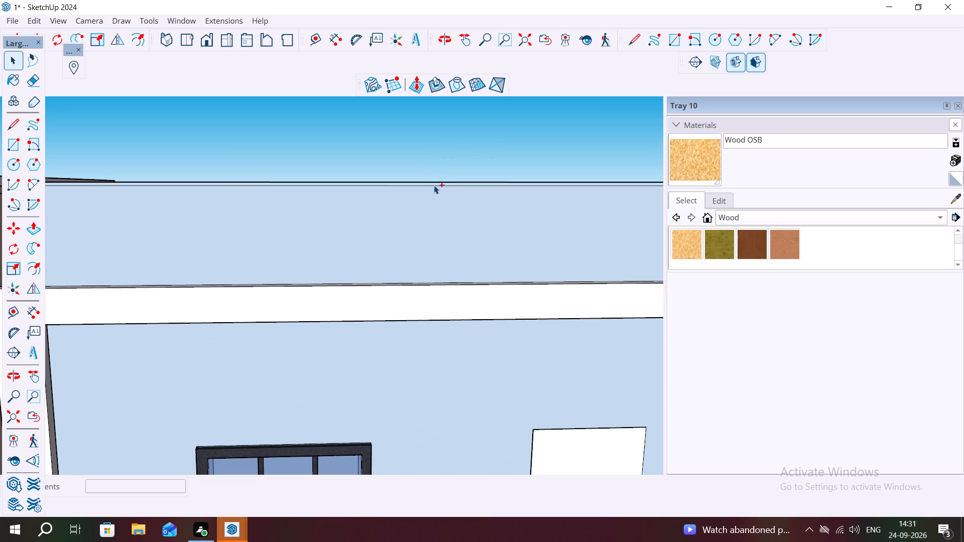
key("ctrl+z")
Draw a full-width rectangular strip about 15' 11" by 2 1/8" along the top edge of the parapet's front face.
scroll(294, 186, "down", 4)
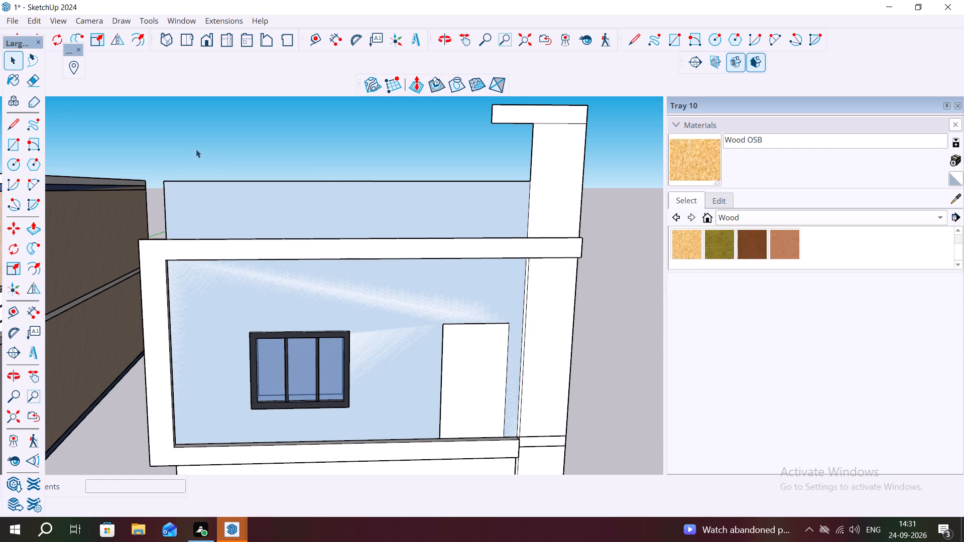
key("r")
left_click(166, 181)
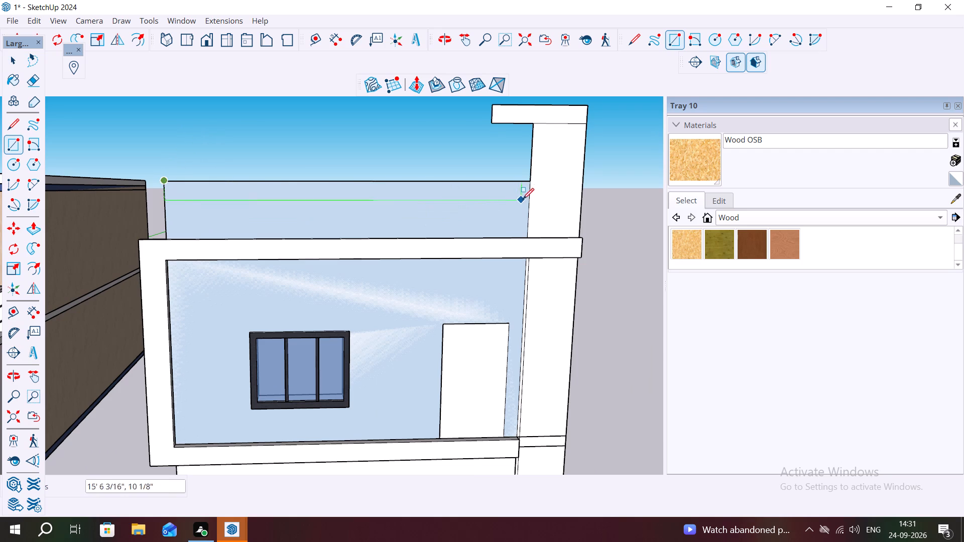
scroll(532, 191, "up", 2)
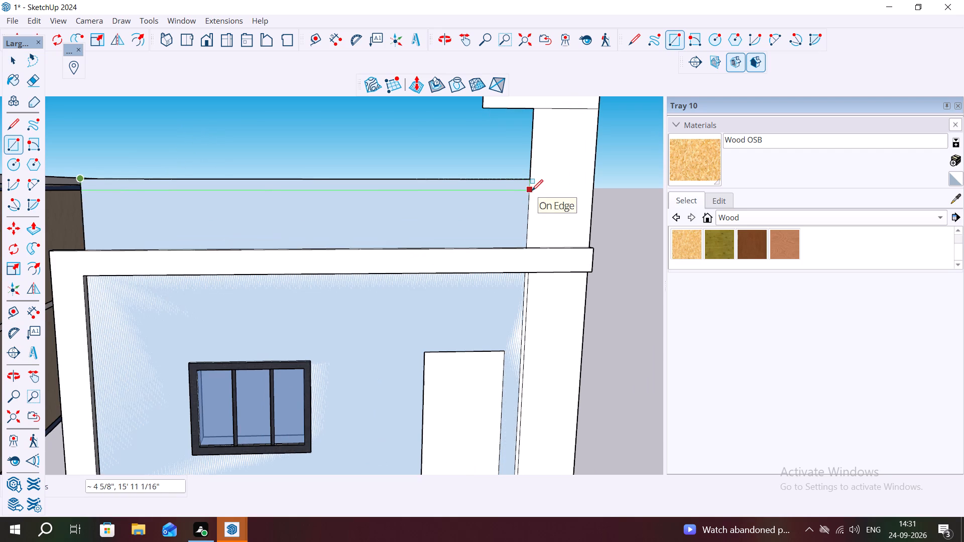
scroll(528, 184, "up", 2)
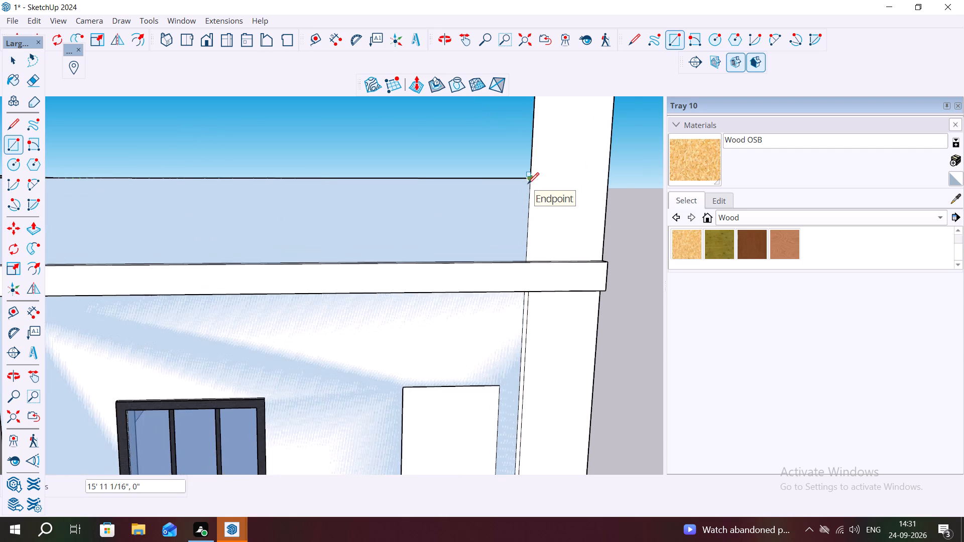
scroll(528, 184, "up", 2)
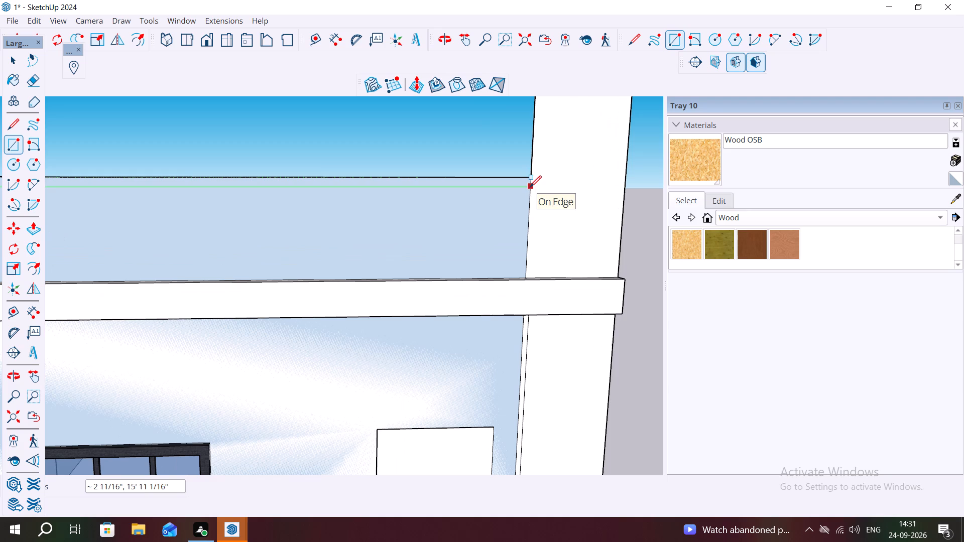
left_click(529, 185)
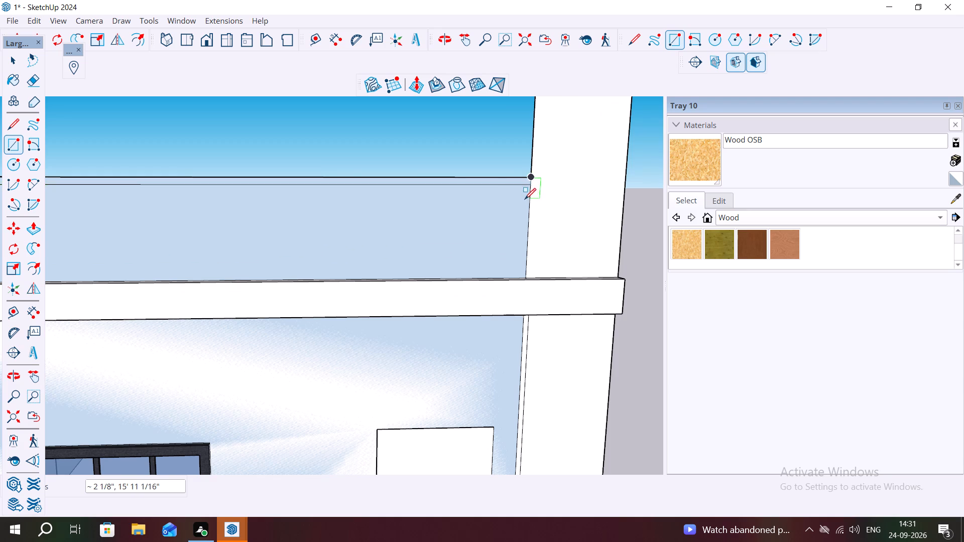
scroll(526, 201, "down", 8)
Copy the thin strip about 2' 3 5/8" down to the bottom edge of the parapet's front face.
key("space")
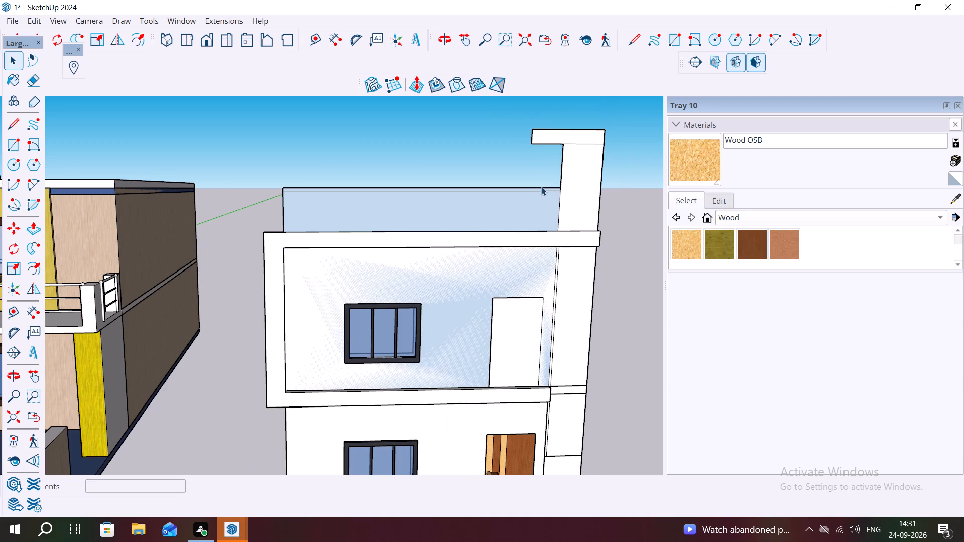
left_click(547, 188)
triple_click(548, 189)
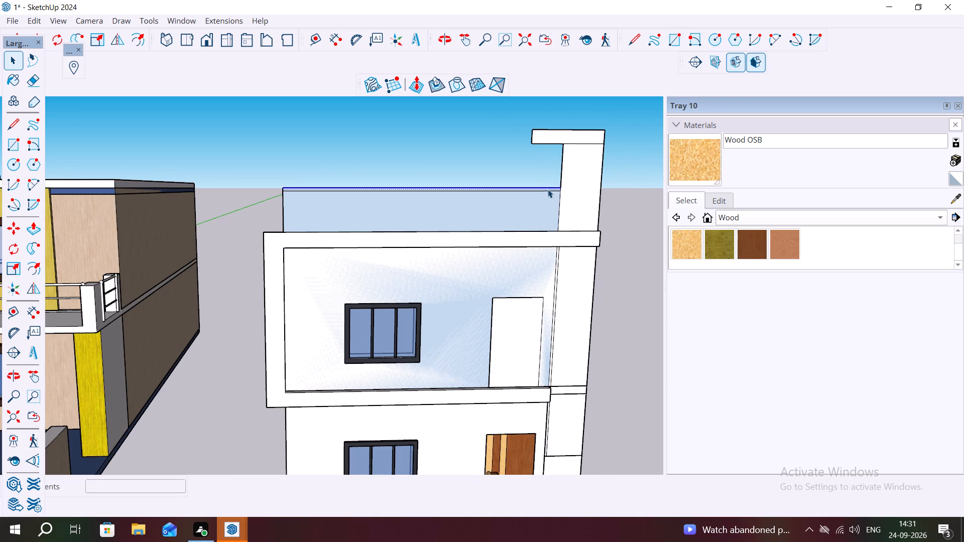
left_click(460, 145)
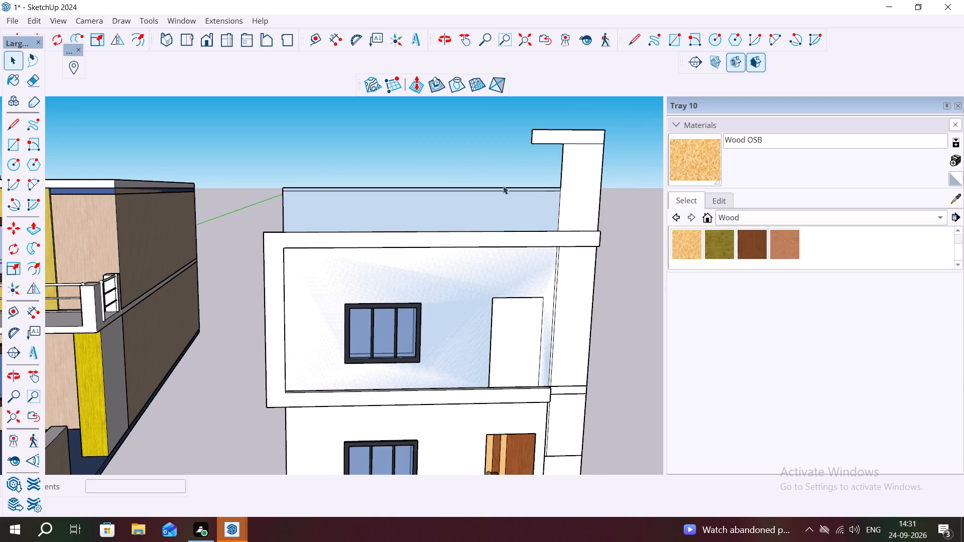
scroll(515, 194, "up", 9)
left_click(539, 189)
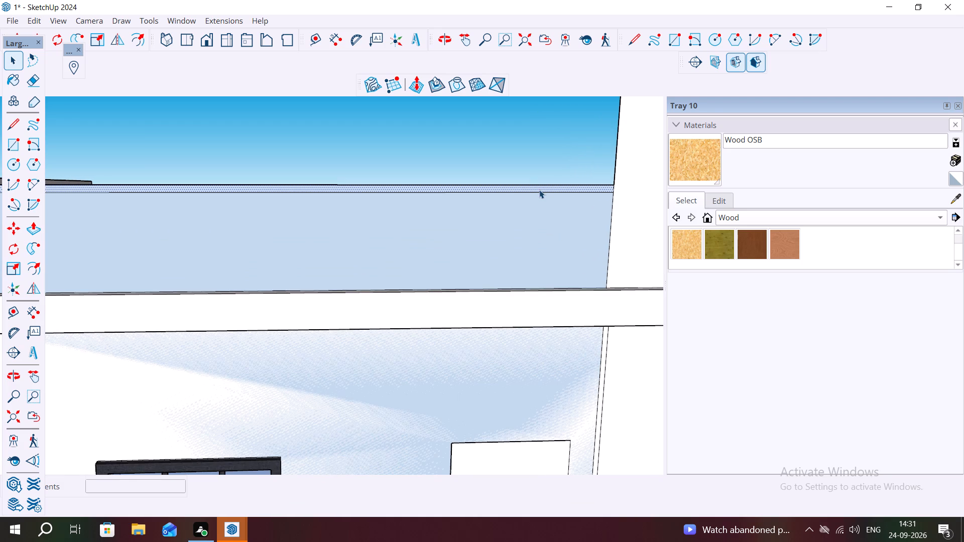
left_click(539, 190)
left_click(539, 190)
key("m")
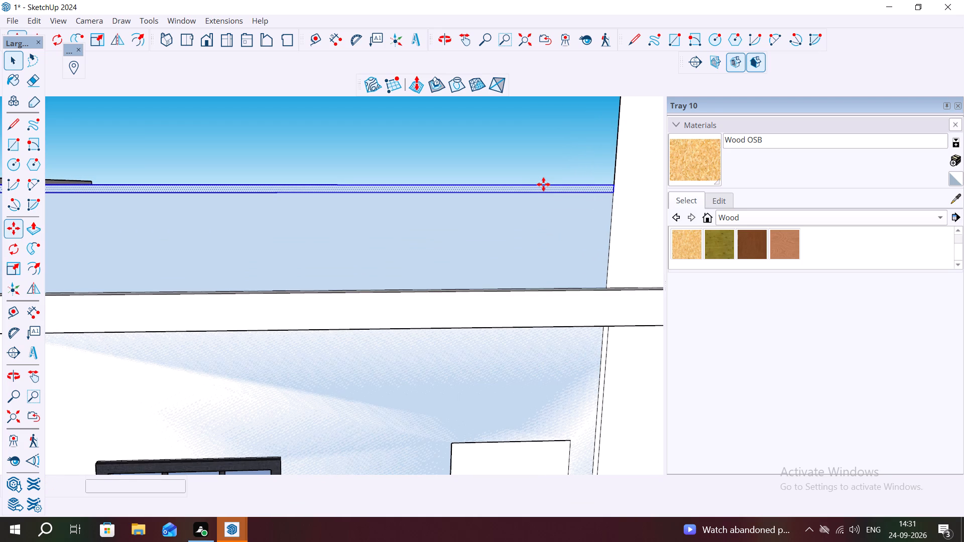
left_click(614, 192)
scroll(610, 223, "down", 2)
scroll(607, 273, "up", 3)
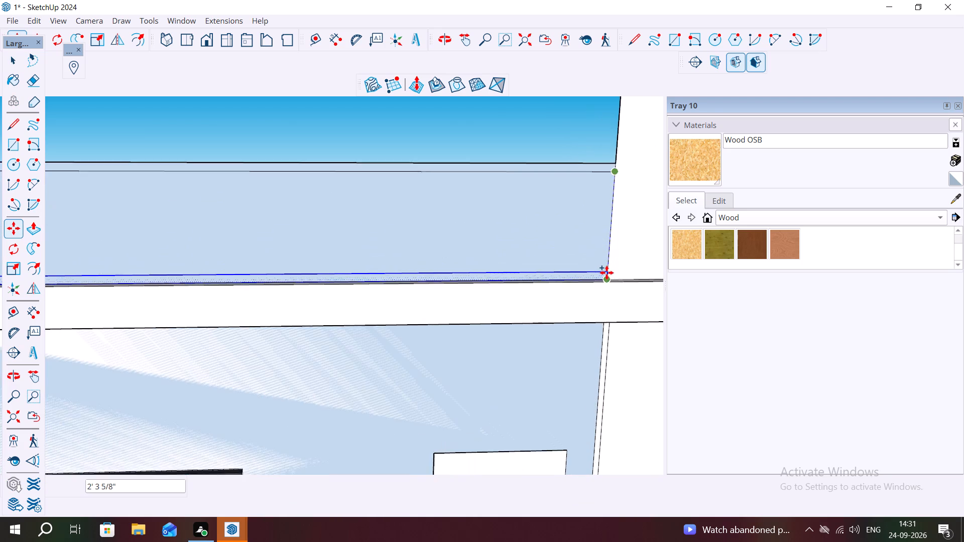
scroll(607, 273, "up", 5)
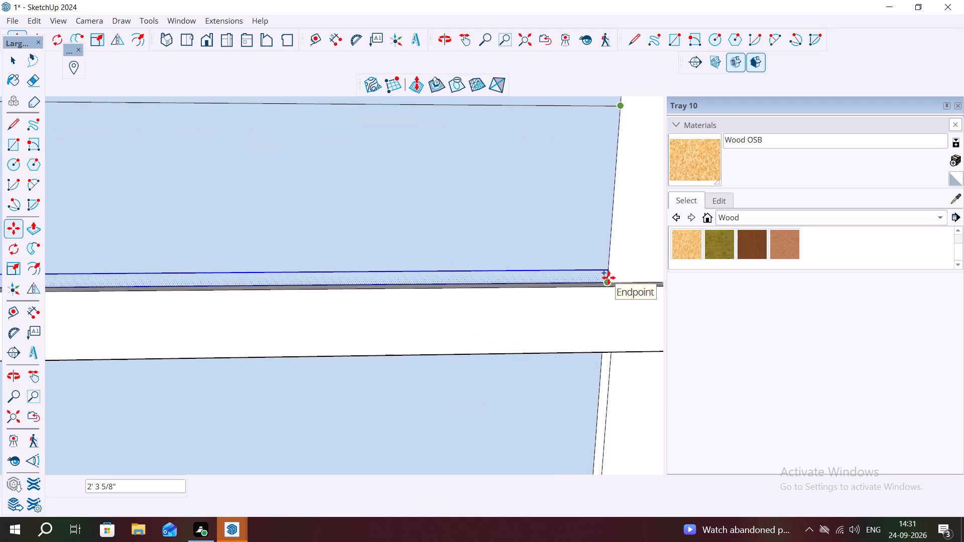
left_click(609, 278)
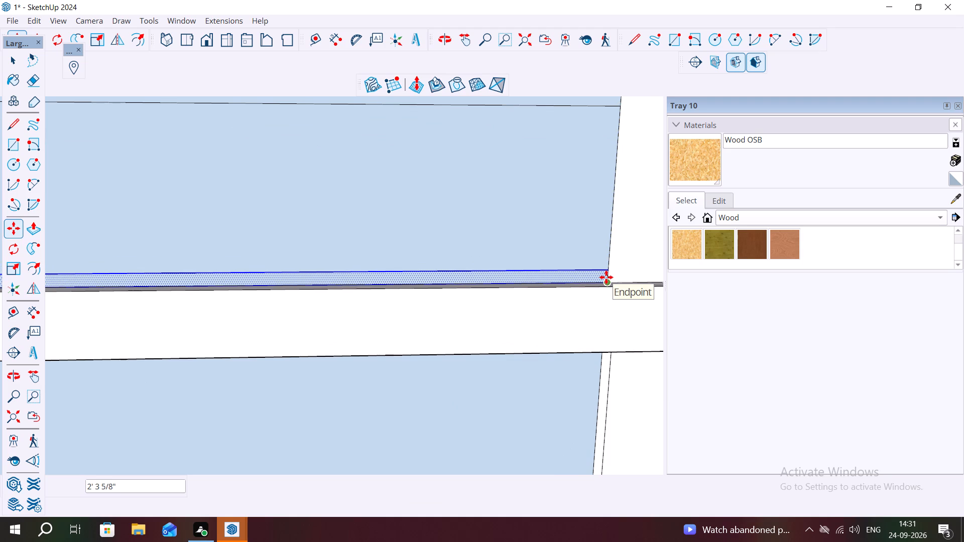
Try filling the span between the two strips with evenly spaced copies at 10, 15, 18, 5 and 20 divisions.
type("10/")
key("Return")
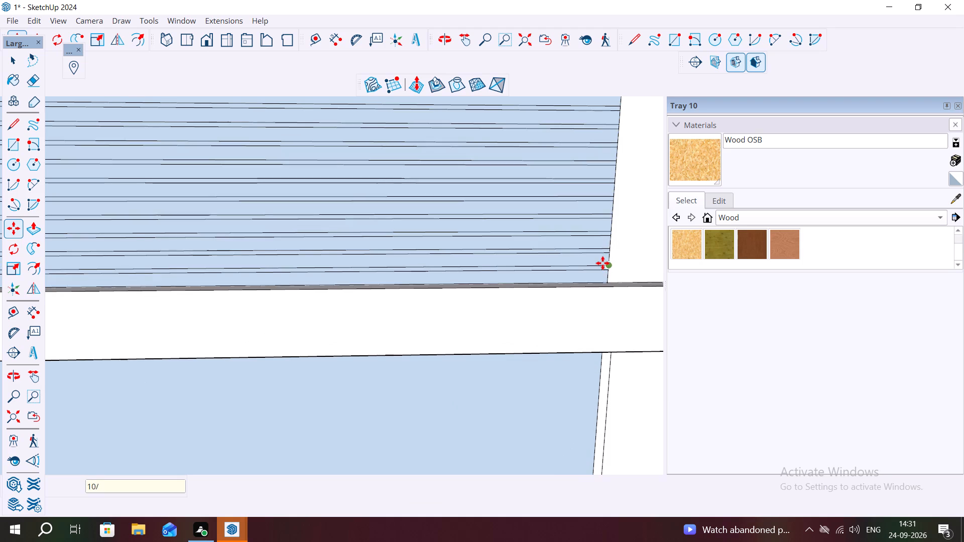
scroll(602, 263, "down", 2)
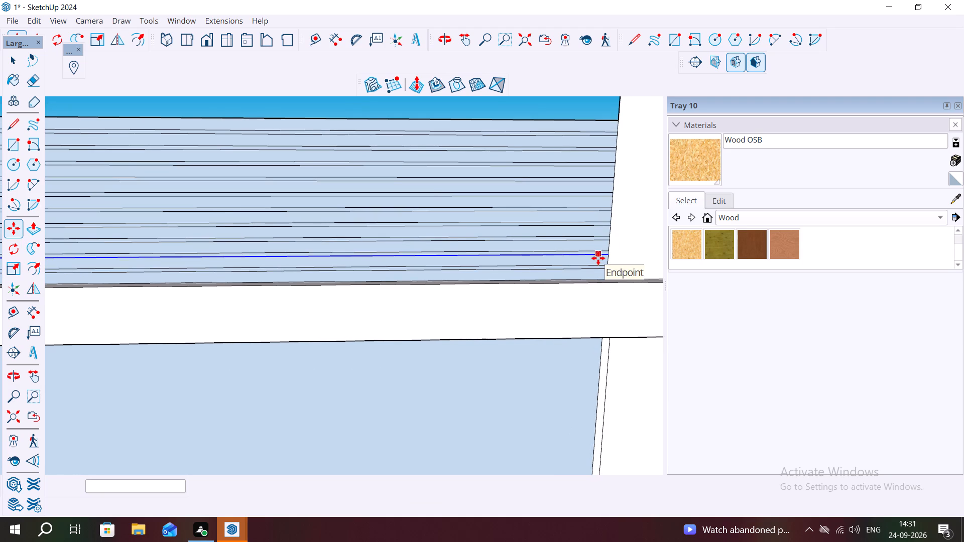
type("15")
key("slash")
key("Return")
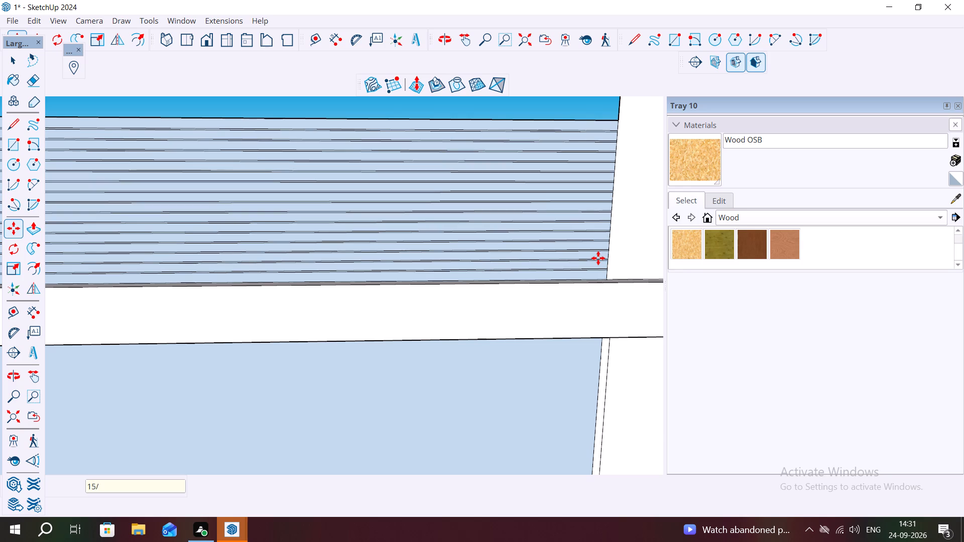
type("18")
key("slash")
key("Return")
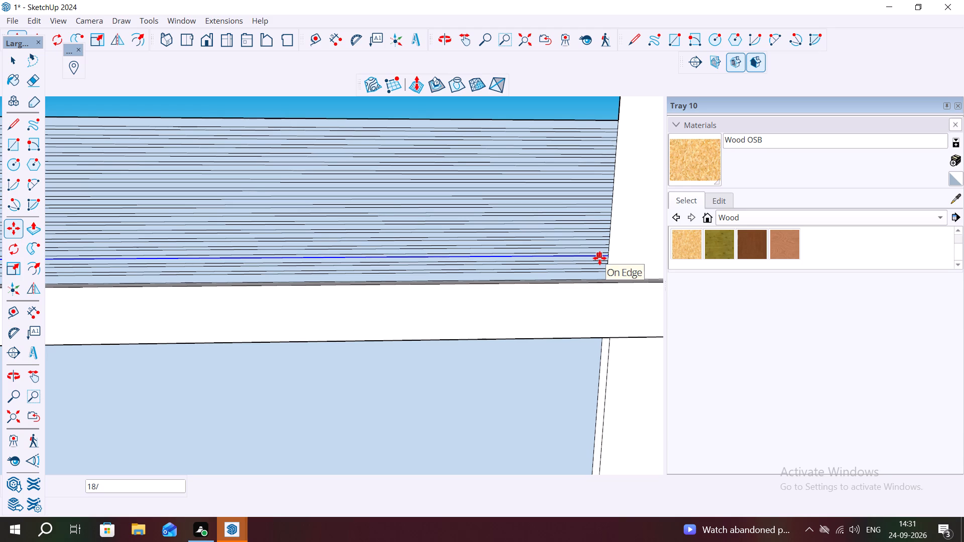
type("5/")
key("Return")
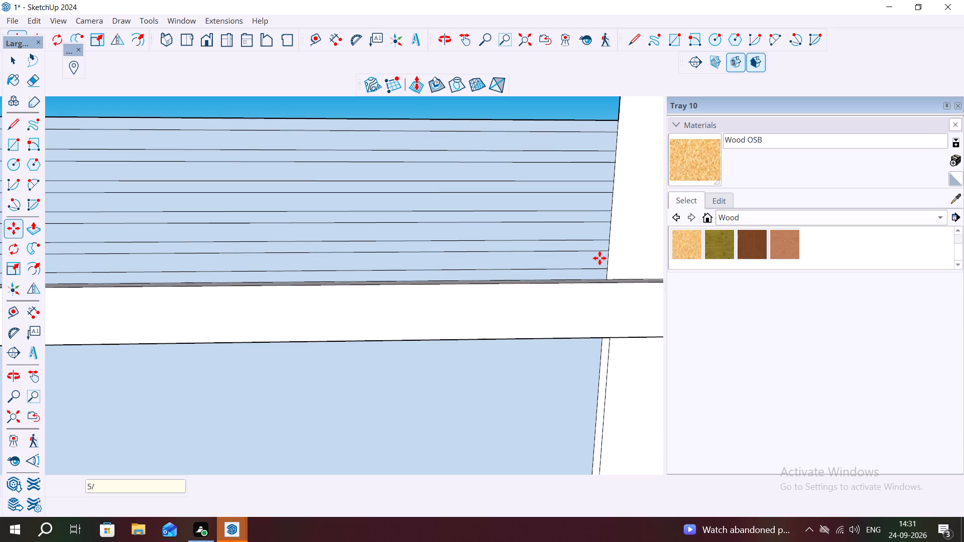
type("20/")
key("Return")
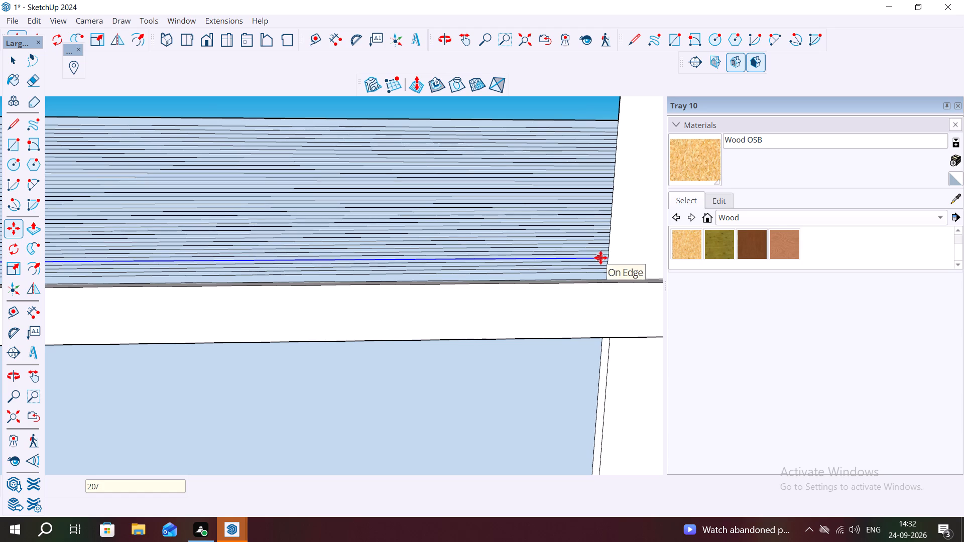
Divide the span between the top and bottom parapet strips into 14 equally spaced strip copies.
key("1")
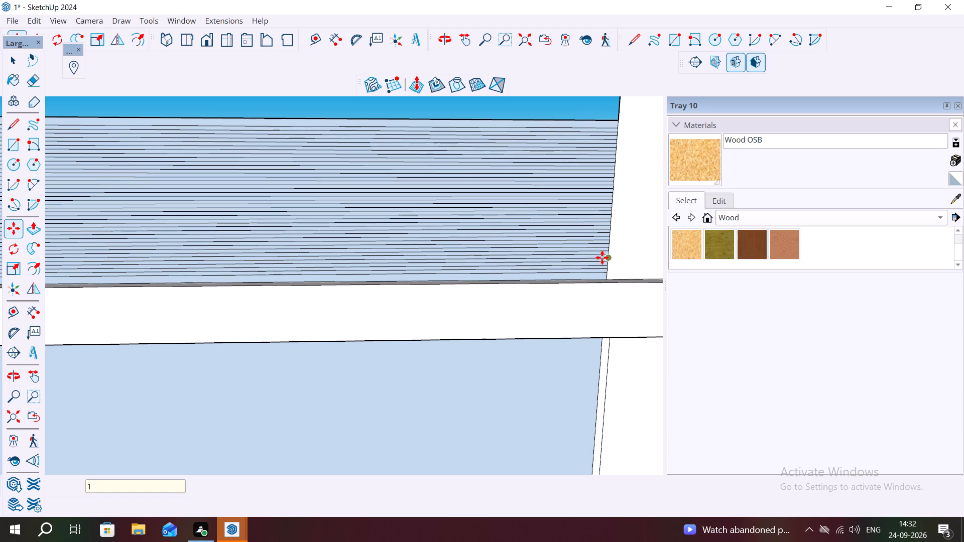
type("4/")
key("Return")
key("Escape")
key("space")
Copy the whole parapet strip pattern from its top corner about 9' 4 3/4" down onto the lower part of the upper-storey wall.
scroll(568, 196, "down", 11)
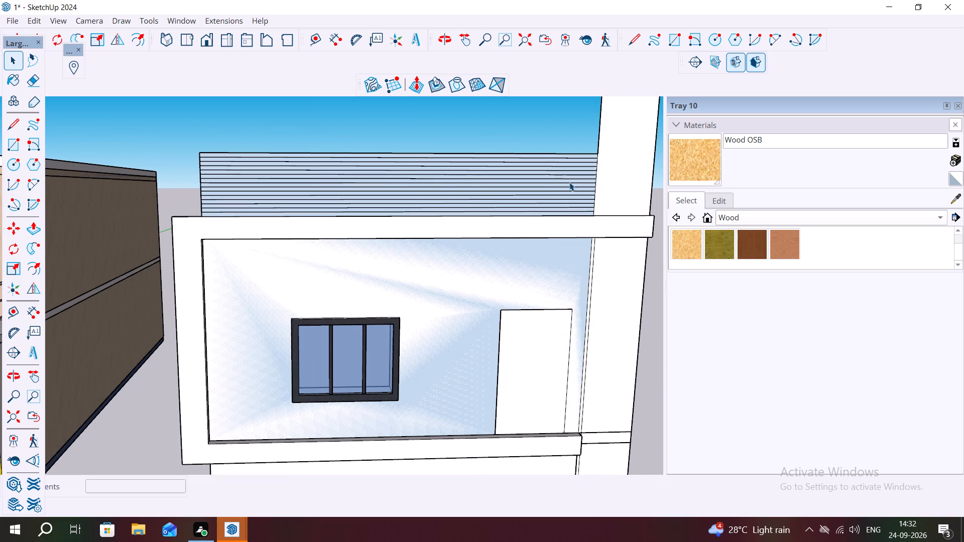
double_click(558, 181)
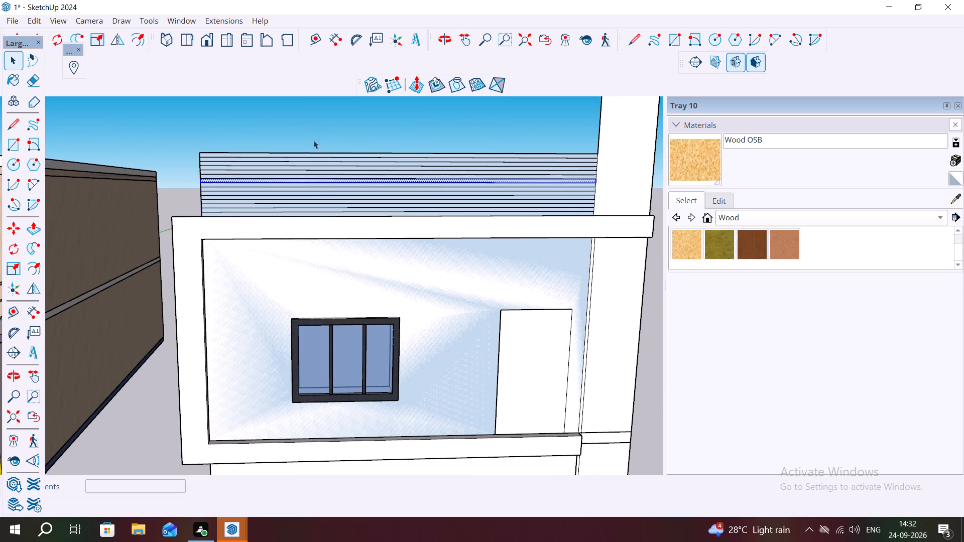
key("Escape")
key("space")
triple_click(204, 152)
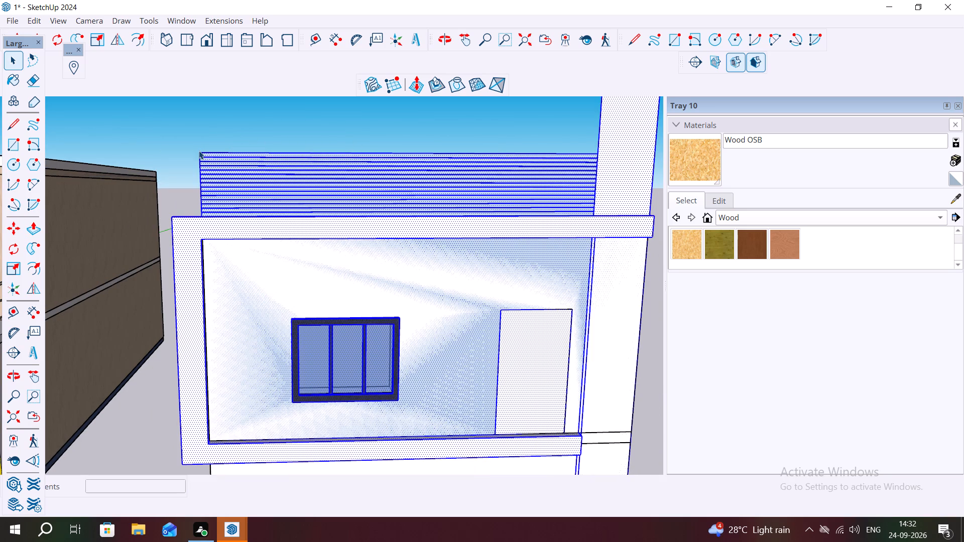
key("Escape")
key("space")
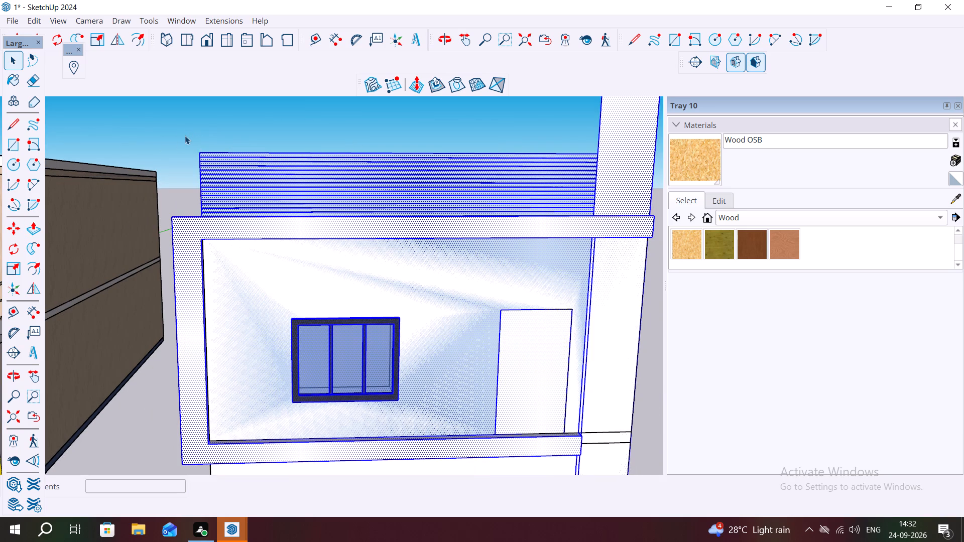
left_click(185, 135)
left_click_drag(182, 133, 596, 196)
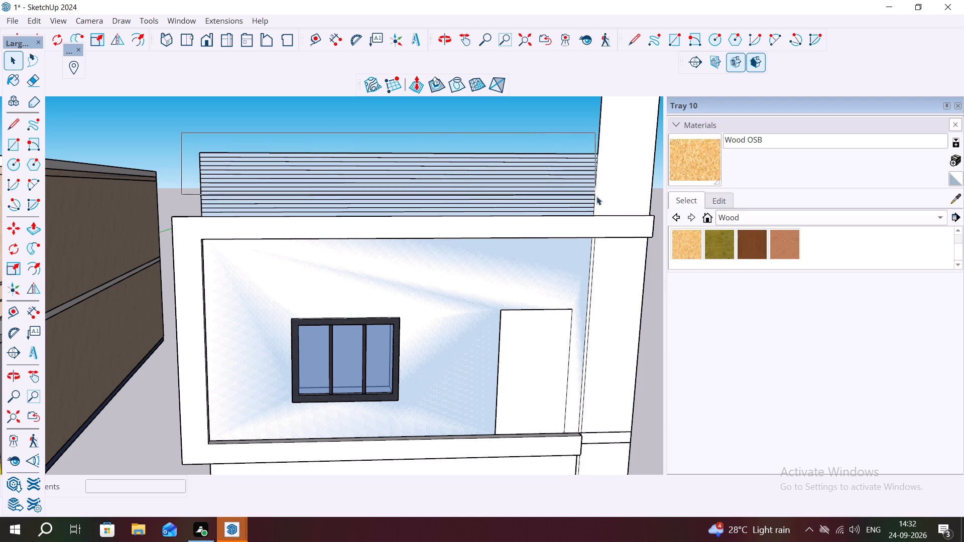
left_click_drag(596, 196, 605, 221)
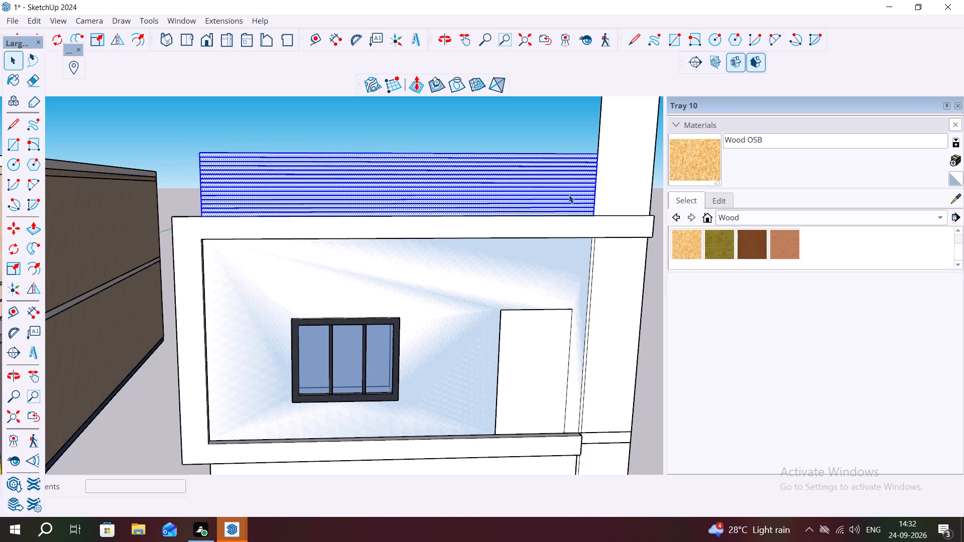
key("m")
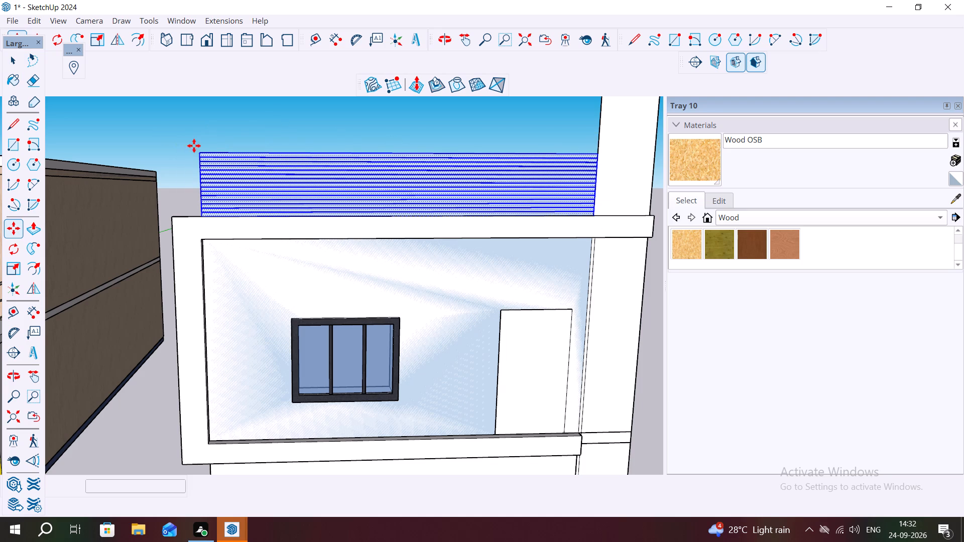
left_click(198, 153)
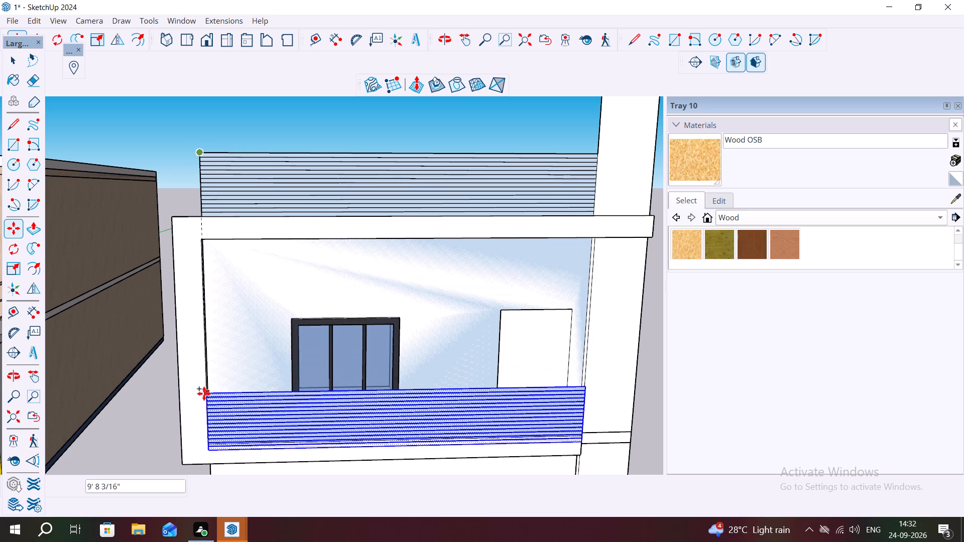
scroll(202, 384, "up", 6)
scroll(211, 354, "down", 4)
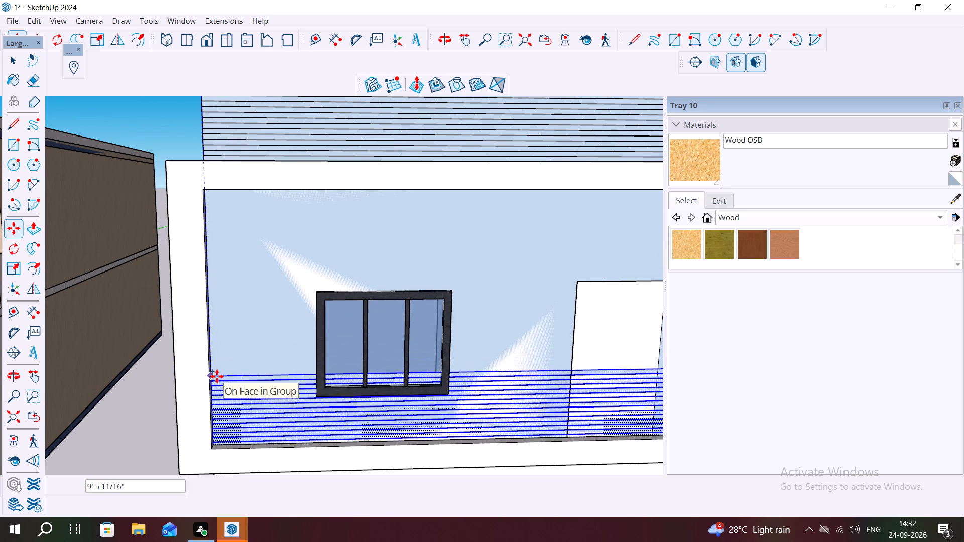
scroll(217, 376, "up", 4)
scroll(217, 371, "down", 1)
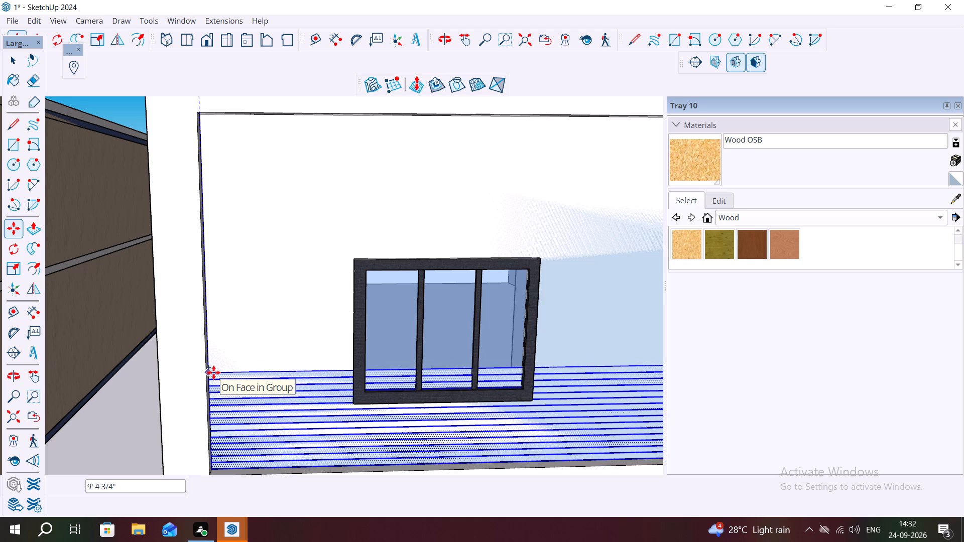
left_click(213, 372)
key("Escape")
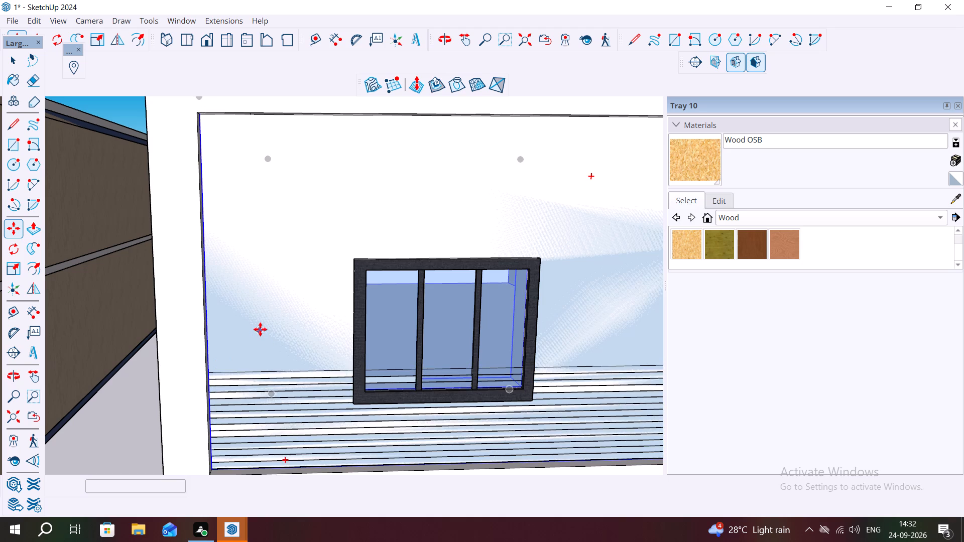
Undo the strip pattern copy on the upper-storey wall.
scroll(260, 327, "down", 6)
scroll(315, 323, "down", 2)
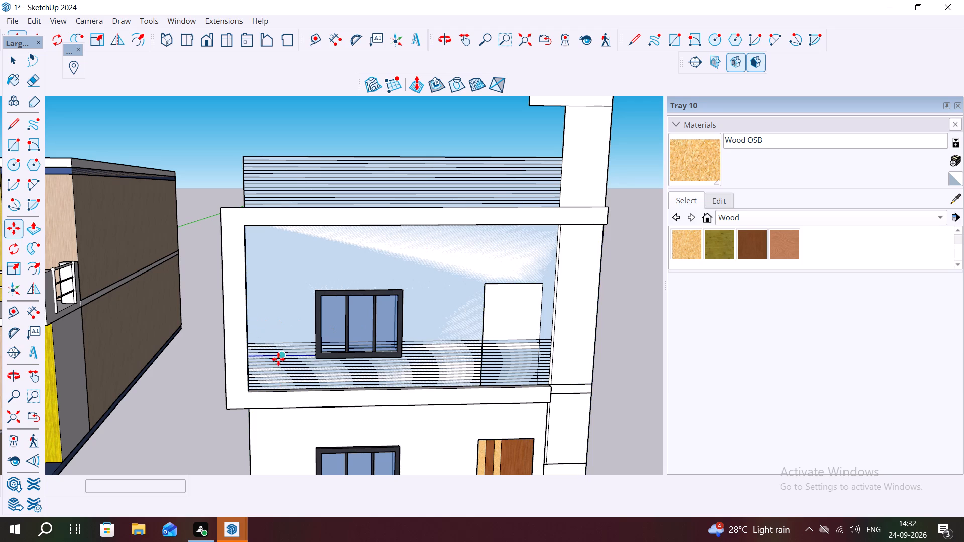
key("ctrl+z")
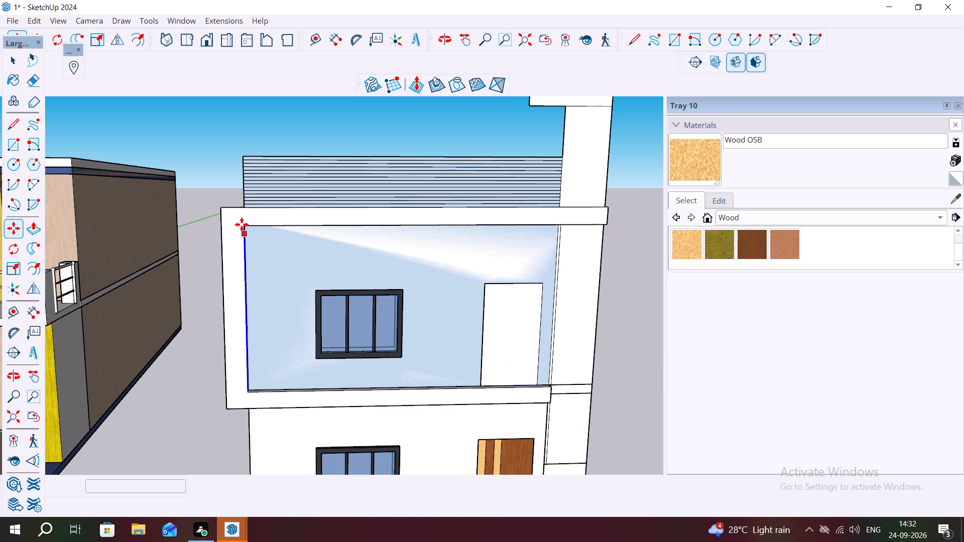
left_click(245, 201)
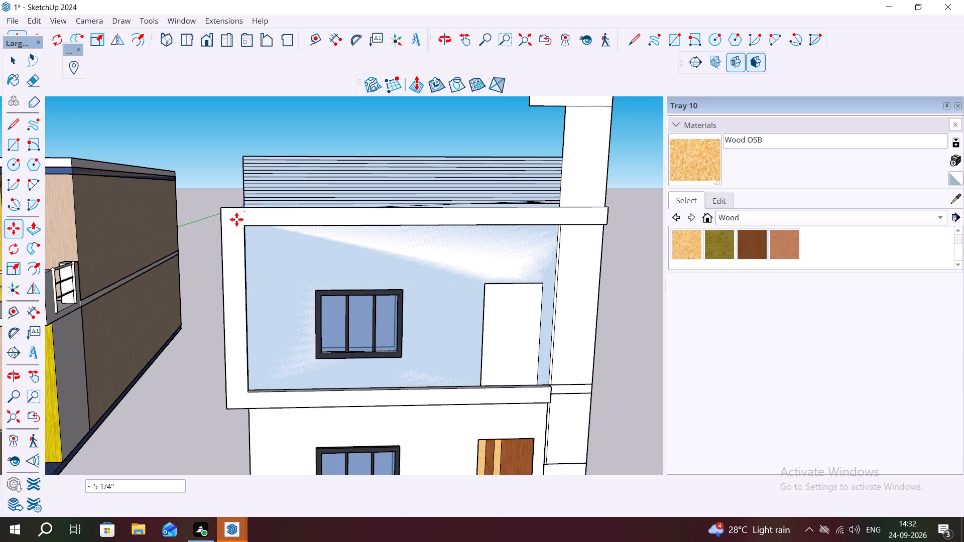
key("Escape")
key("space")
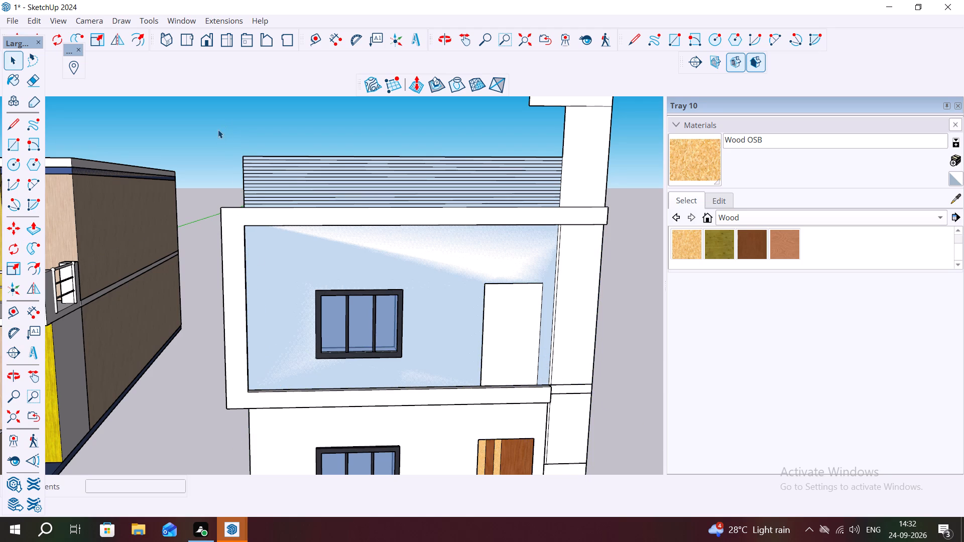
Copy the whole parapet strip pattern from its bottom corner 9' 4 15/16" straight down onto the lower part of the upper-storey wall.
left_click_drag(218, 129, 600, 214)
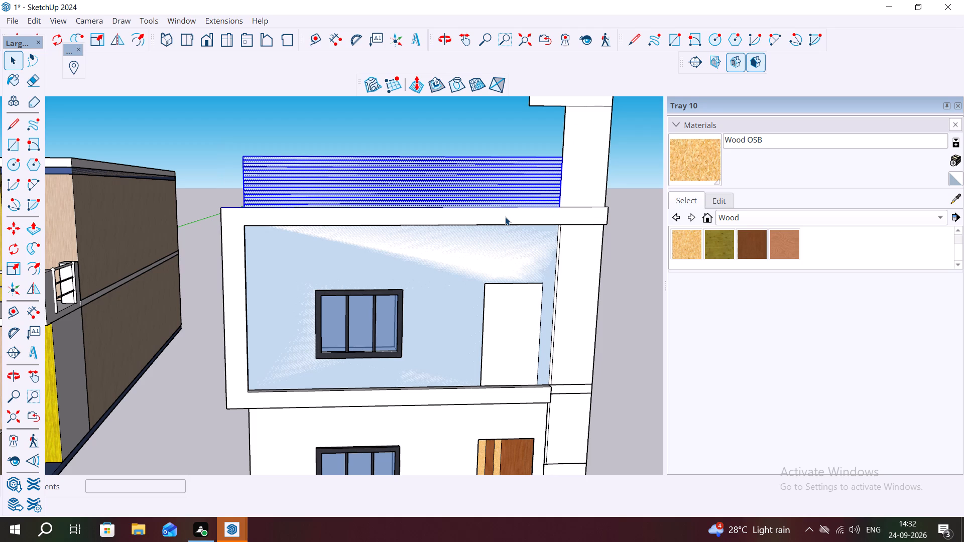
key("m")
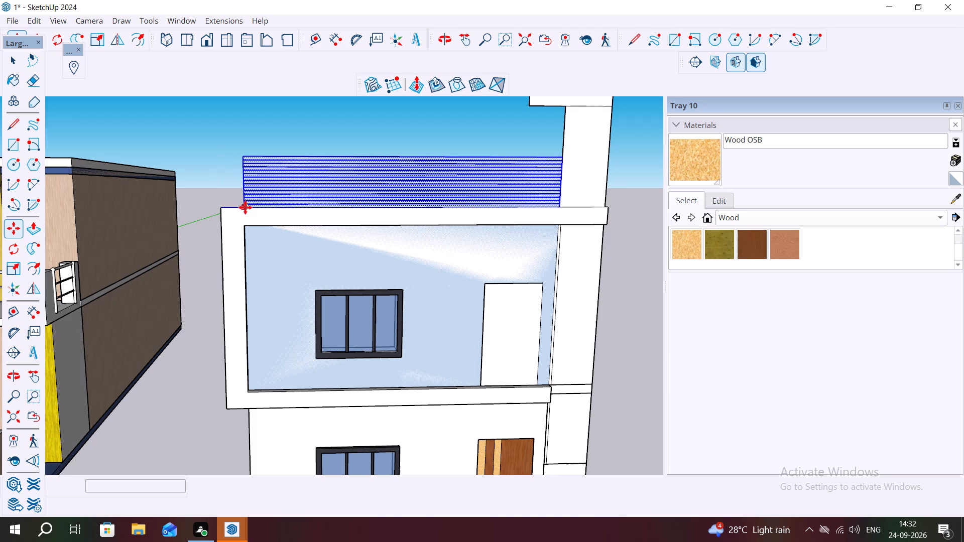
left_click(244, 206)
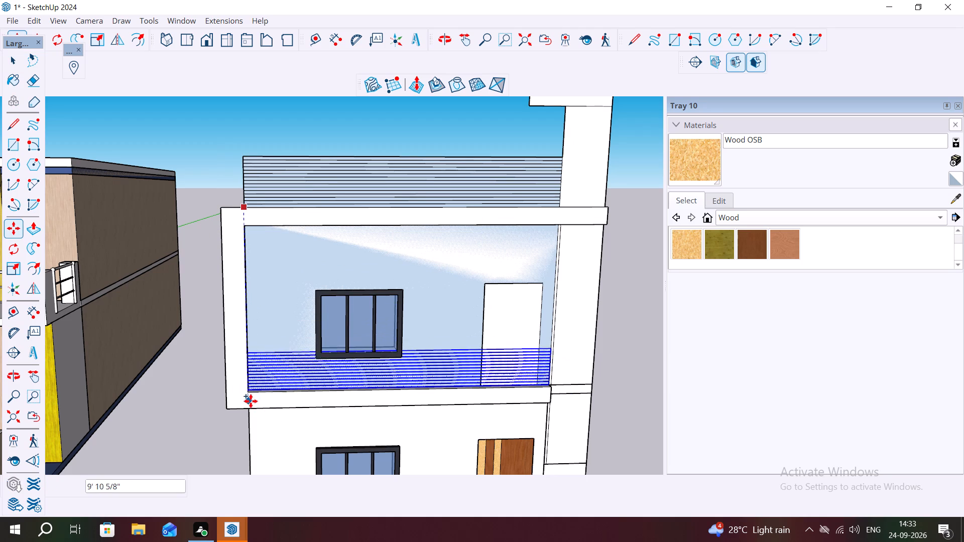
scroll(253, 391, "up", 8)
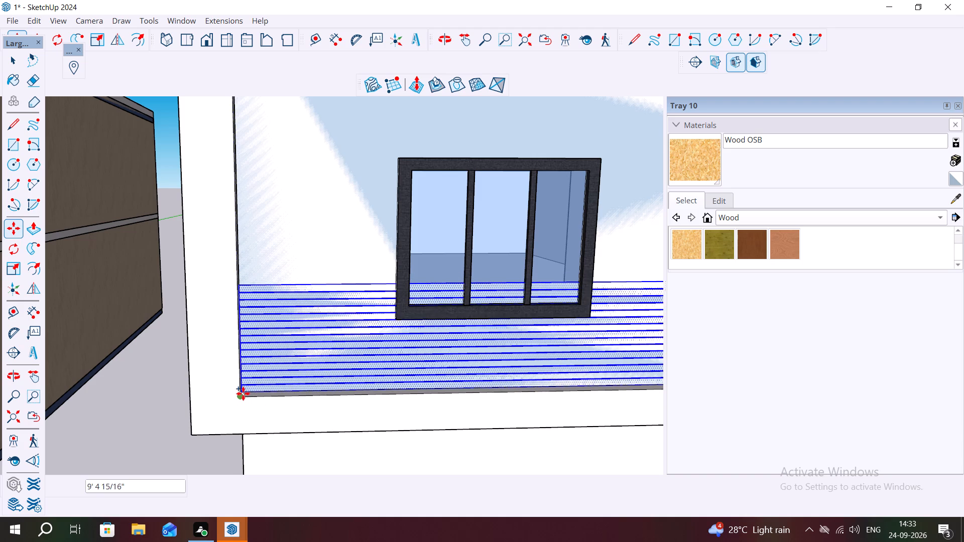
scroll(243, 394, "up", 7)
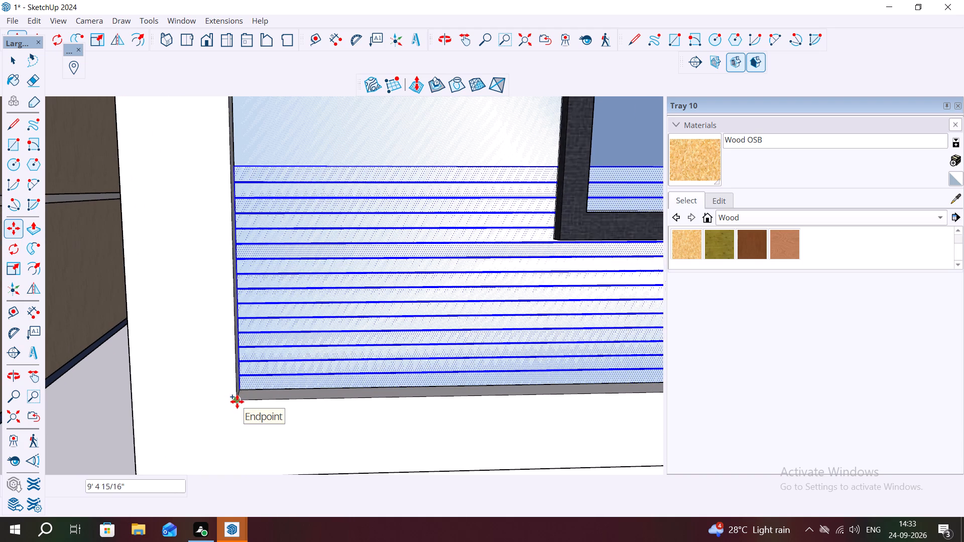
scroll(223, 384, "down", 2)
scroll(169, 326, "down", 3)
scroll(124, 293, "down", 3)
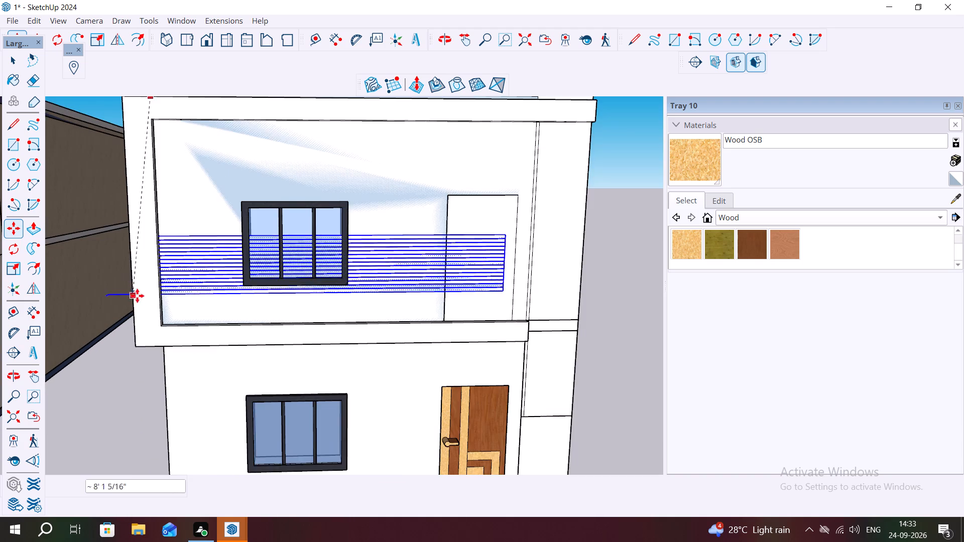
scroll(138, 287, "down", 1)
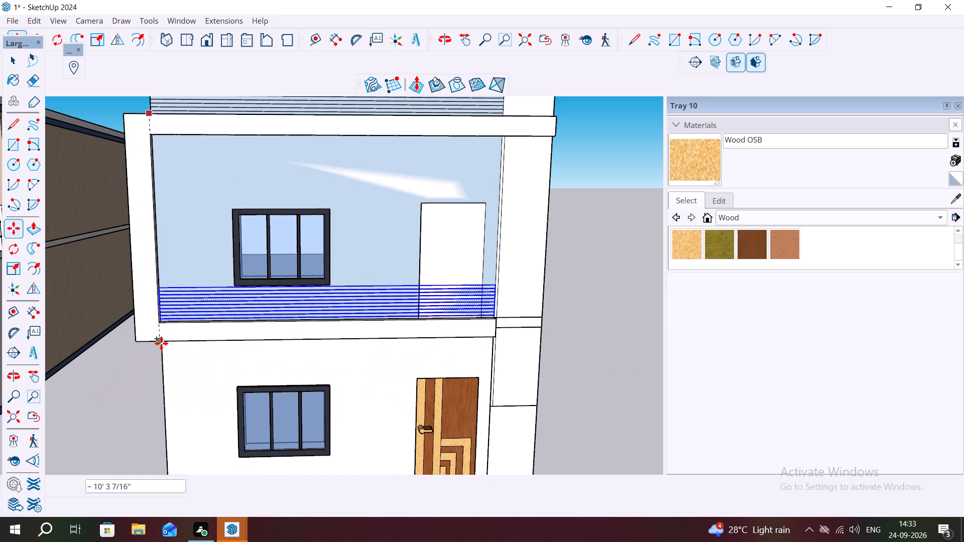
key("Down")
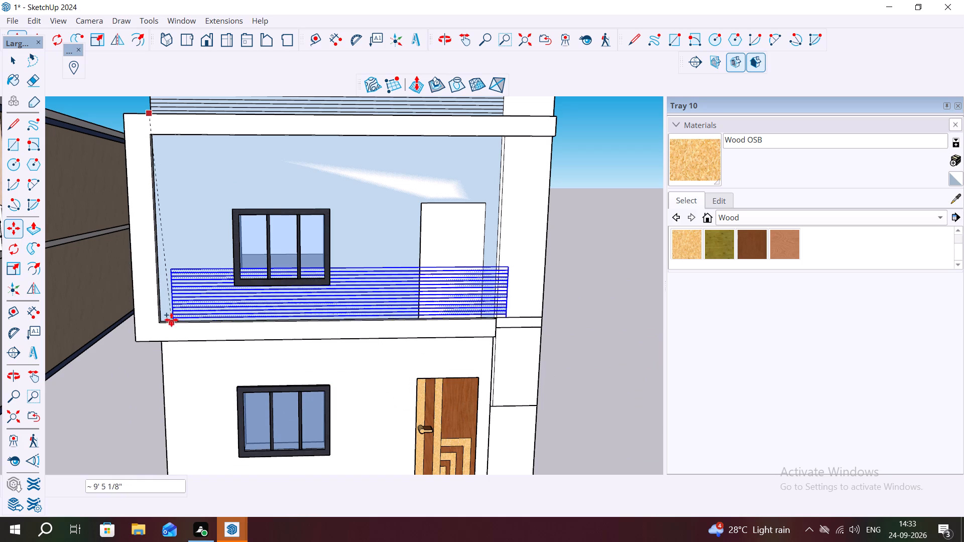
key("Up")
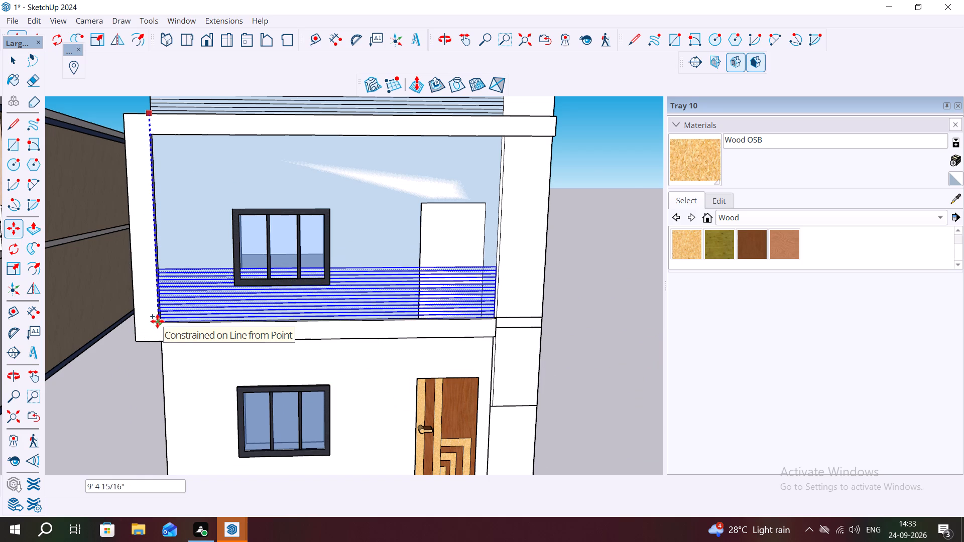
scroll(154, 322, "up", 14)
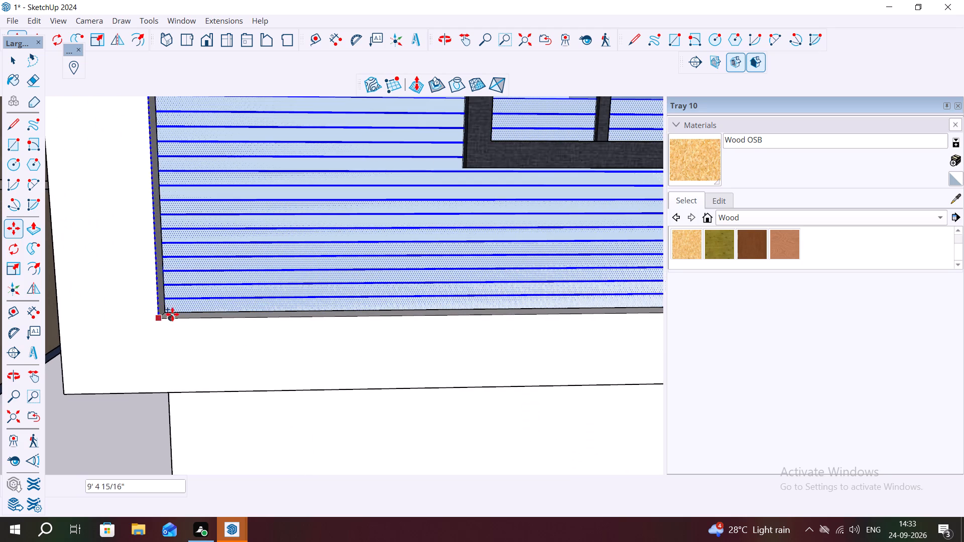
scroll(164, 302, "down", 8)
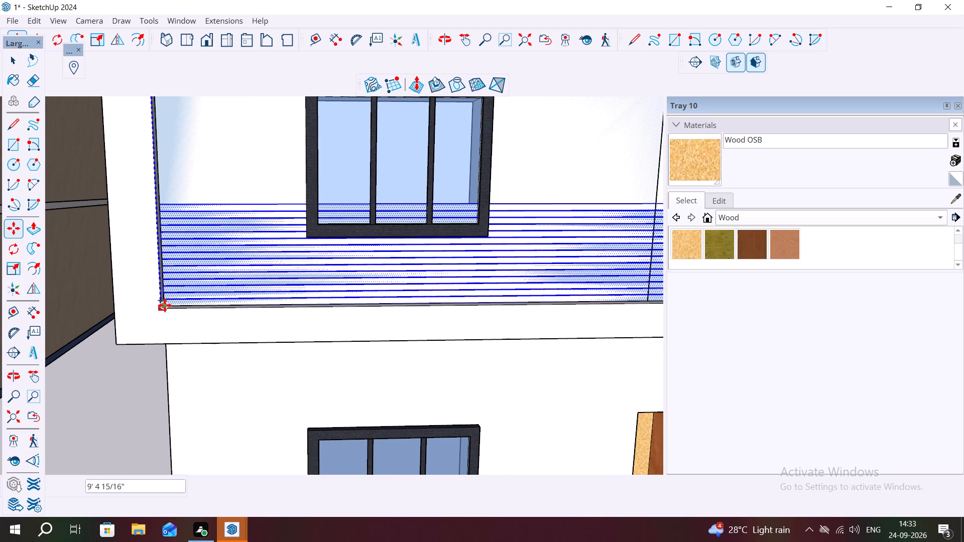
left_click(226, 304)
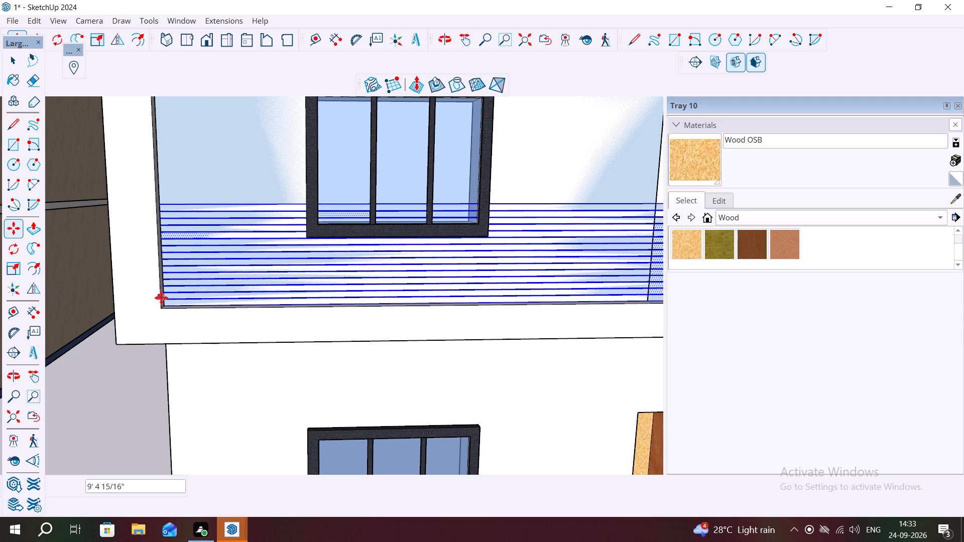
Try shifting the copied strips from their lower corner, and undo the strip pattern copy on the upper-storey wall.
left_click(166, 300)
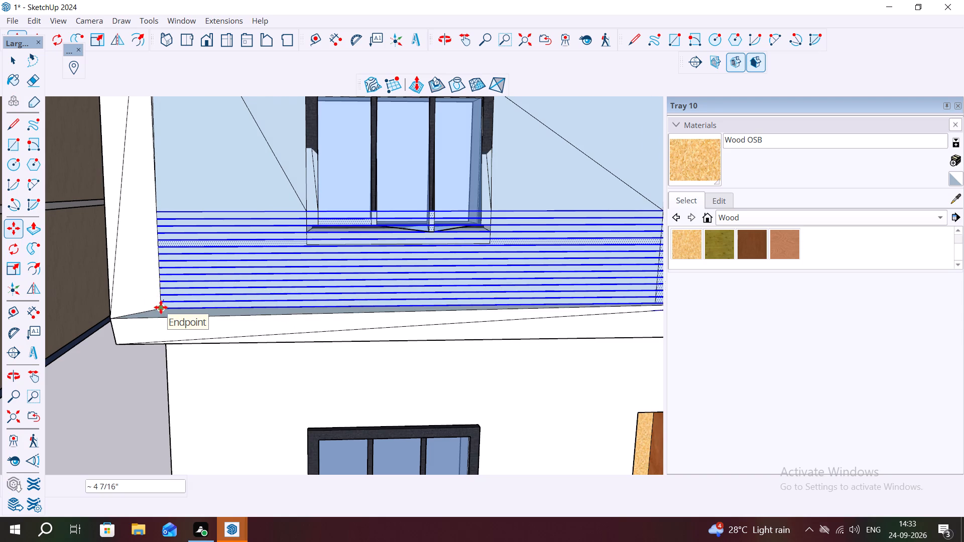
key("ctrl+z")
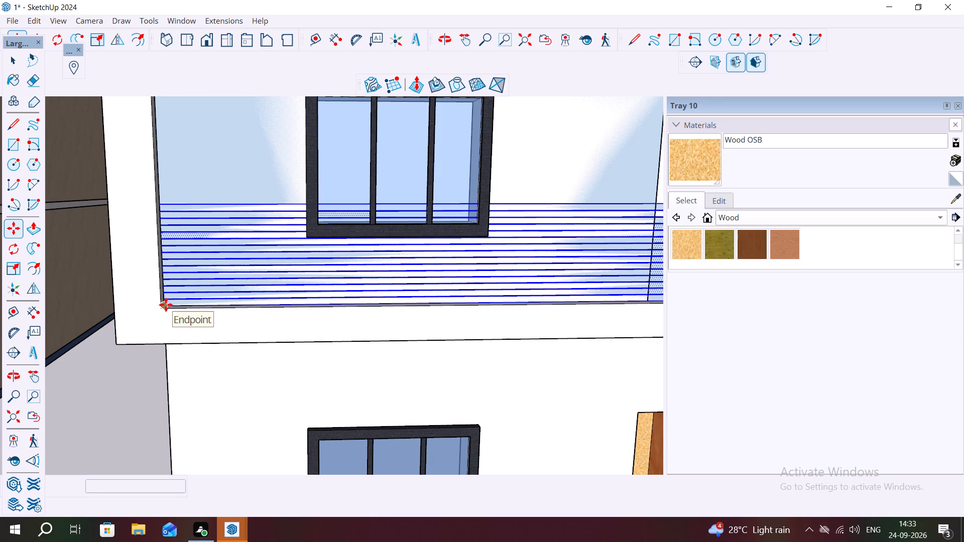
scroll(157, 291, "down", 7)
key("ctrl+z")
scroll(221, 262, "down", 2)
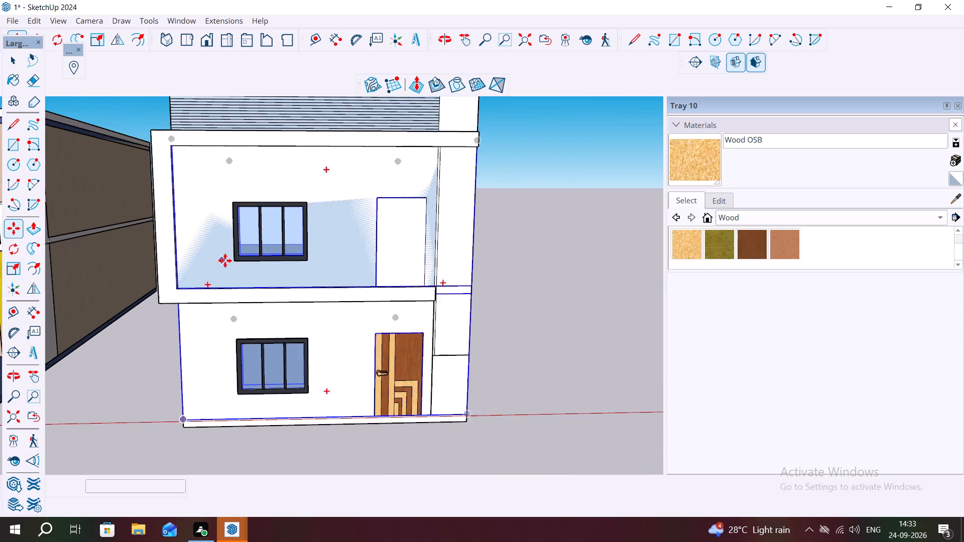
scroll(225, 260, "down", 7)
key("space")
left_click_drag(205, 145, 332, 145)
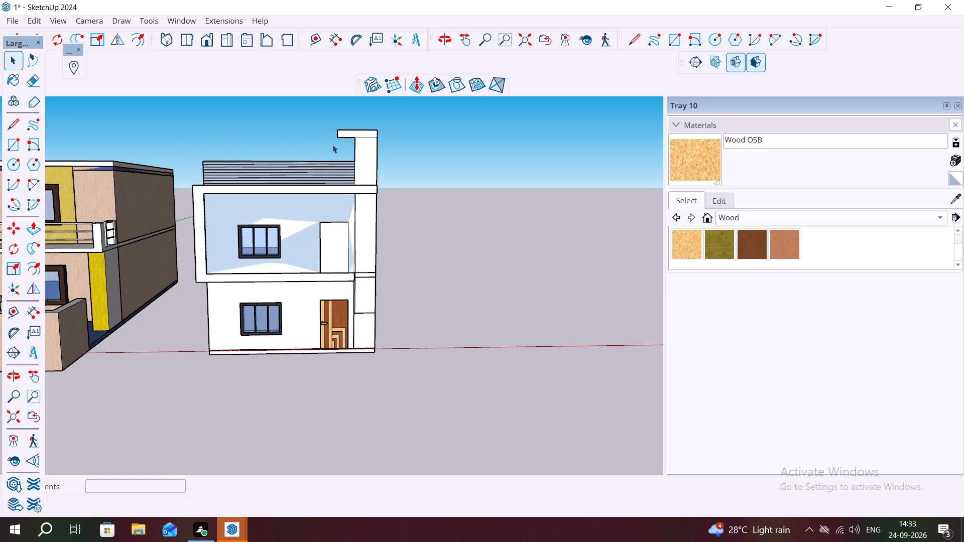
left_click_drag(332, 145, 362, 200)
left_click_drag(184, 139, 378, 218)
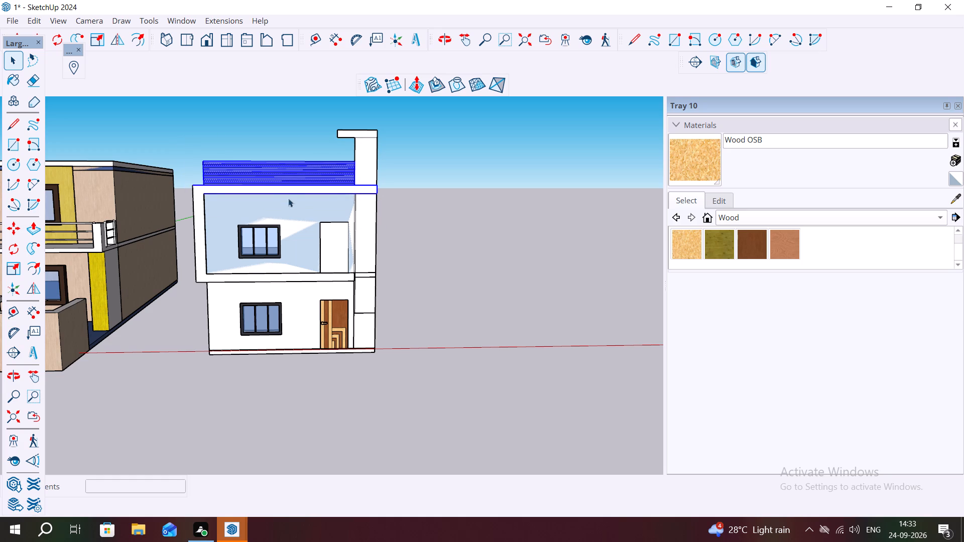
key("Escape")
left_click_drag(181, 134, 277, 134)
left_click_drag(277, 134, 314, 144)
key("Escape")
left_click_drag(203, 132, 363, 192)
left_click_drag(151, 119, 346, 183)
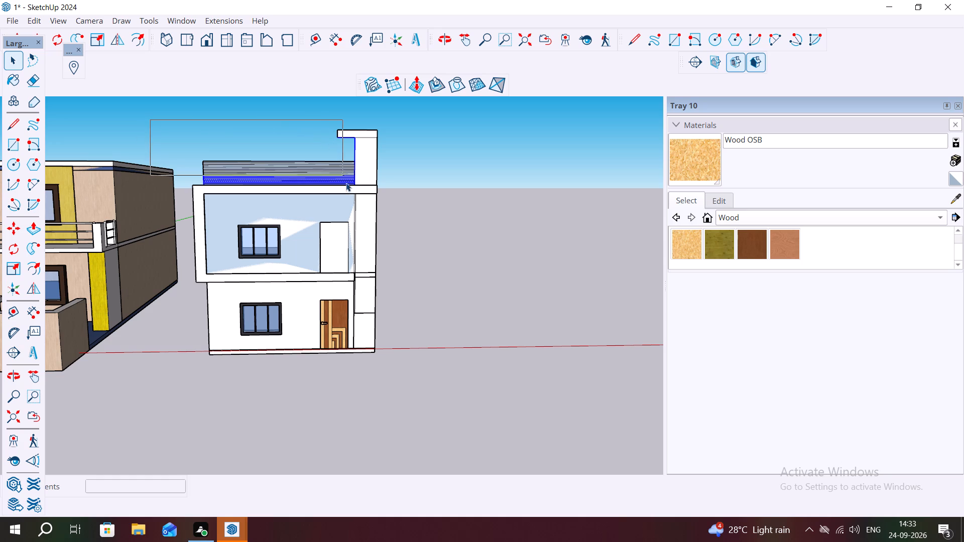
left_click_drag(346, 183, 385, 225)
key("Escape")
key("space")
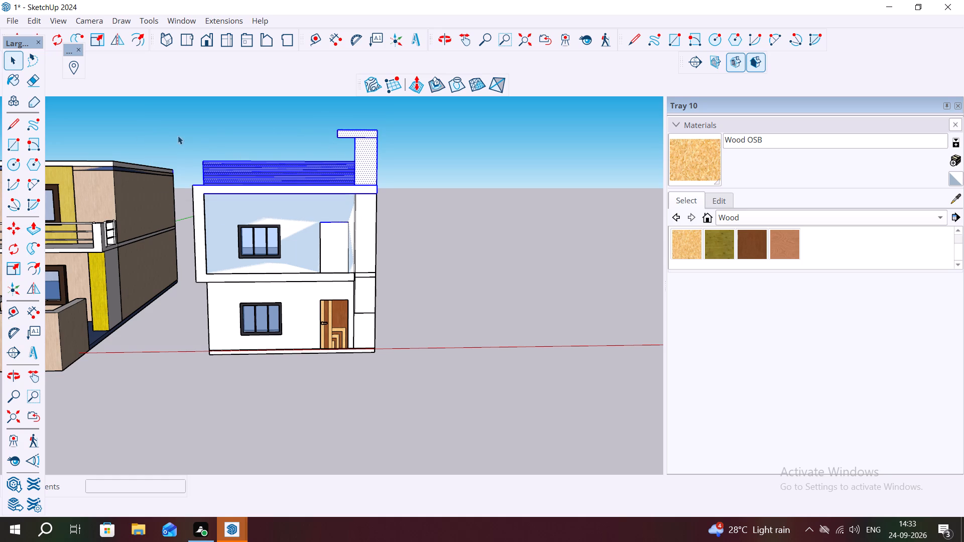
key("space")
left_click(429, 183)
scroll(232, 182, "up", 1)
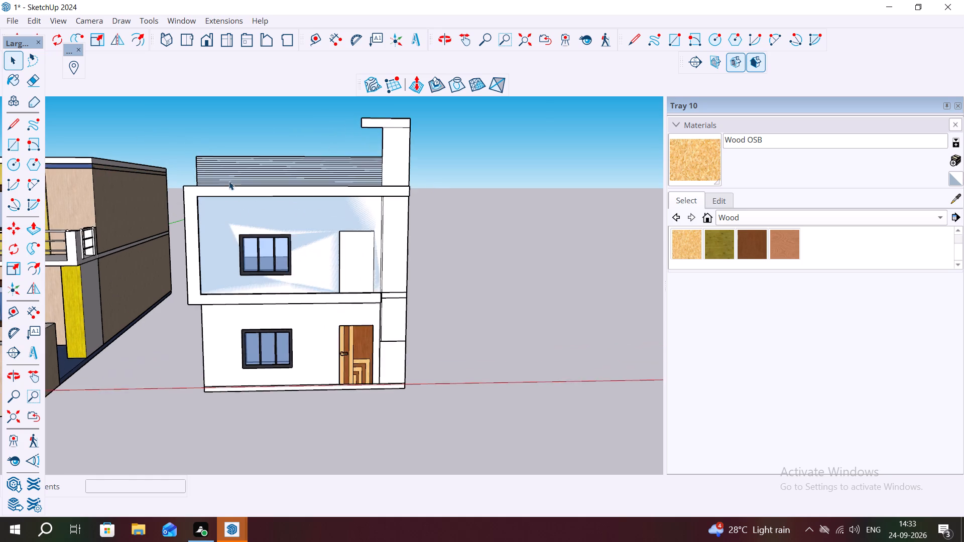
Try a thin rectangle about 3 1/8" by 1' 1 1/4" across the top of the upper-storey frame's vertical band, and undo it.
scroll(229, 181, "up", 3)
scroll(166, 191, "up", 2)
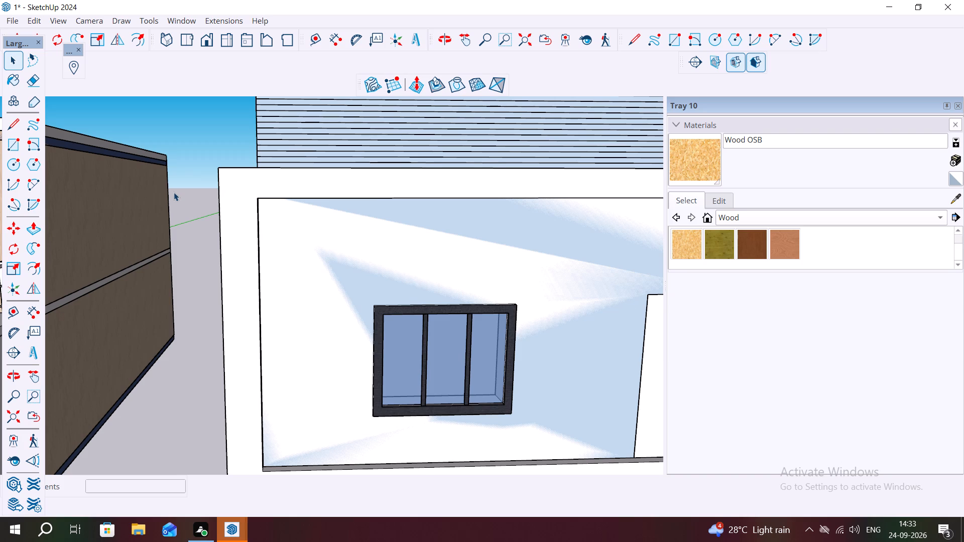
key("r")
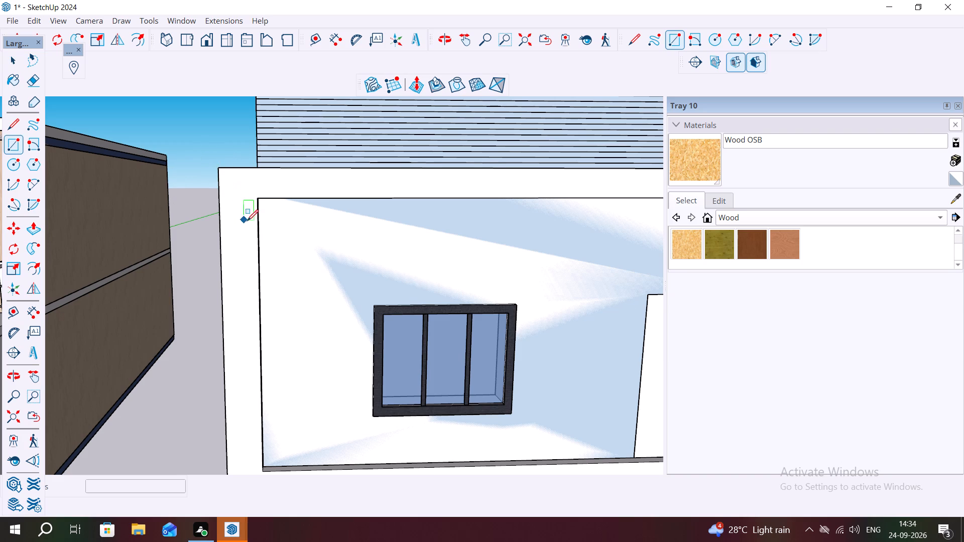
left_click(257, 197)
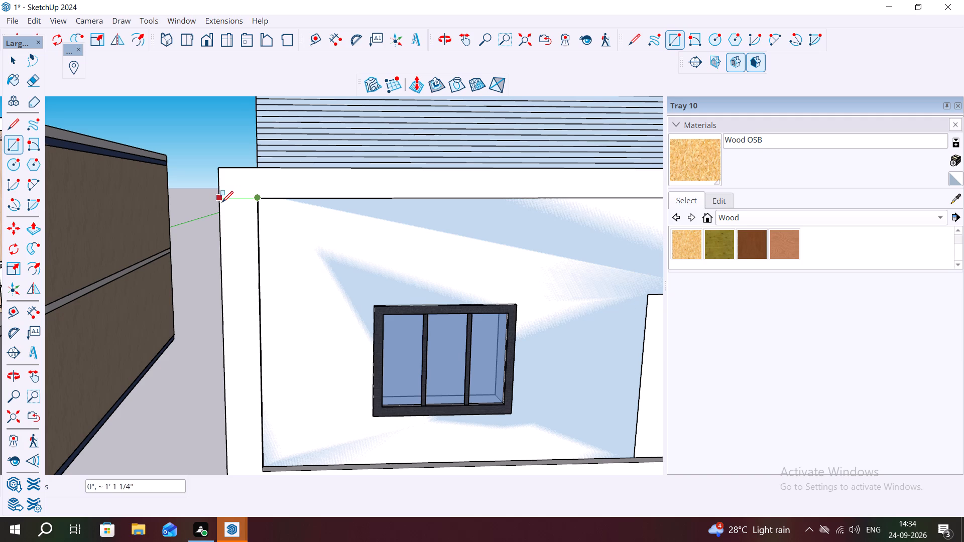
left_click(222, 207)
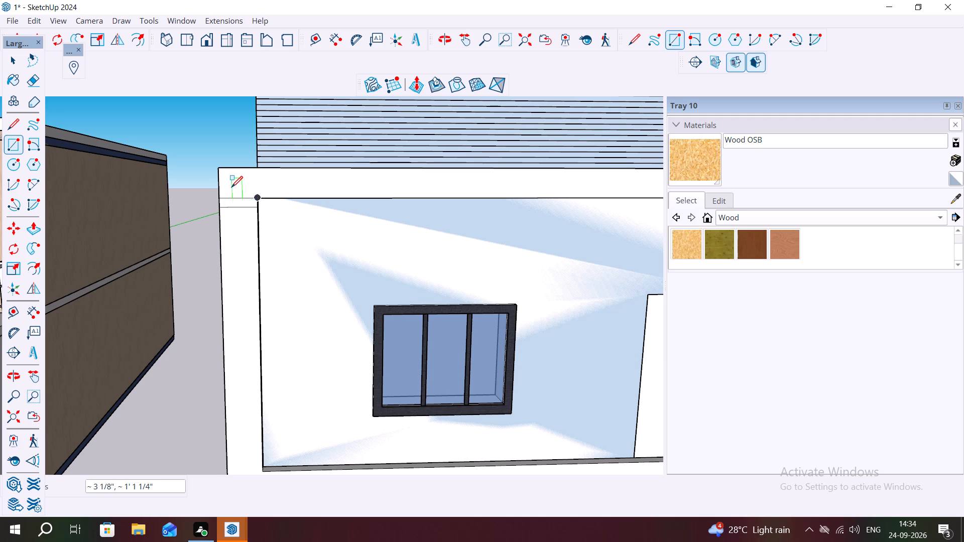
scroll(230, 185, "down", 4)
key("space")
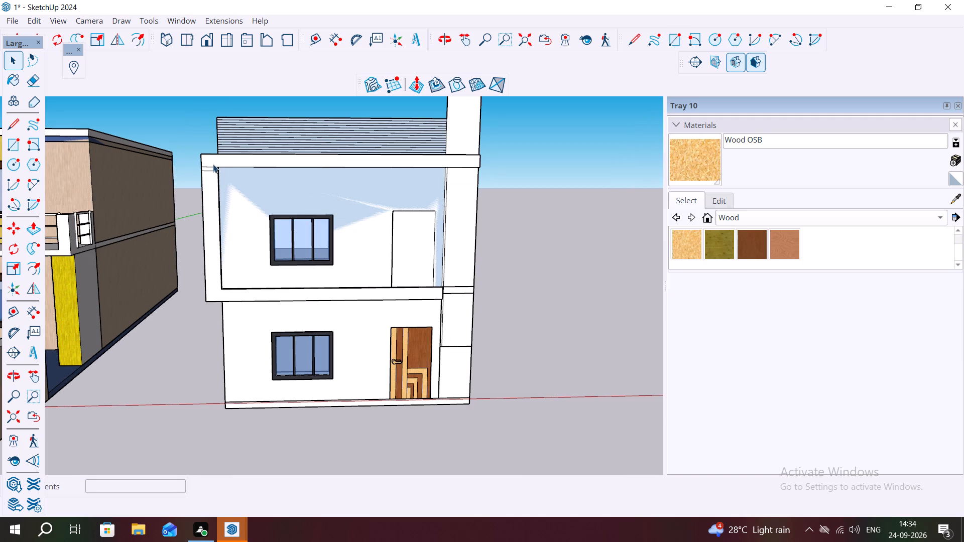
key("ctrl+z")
Draw a thin rectangle about 2 3/8" by 1' 1 1/4" from the frame's inner top corner across its vertical band.
scroll(216, 166, "up", 2)
key("r")
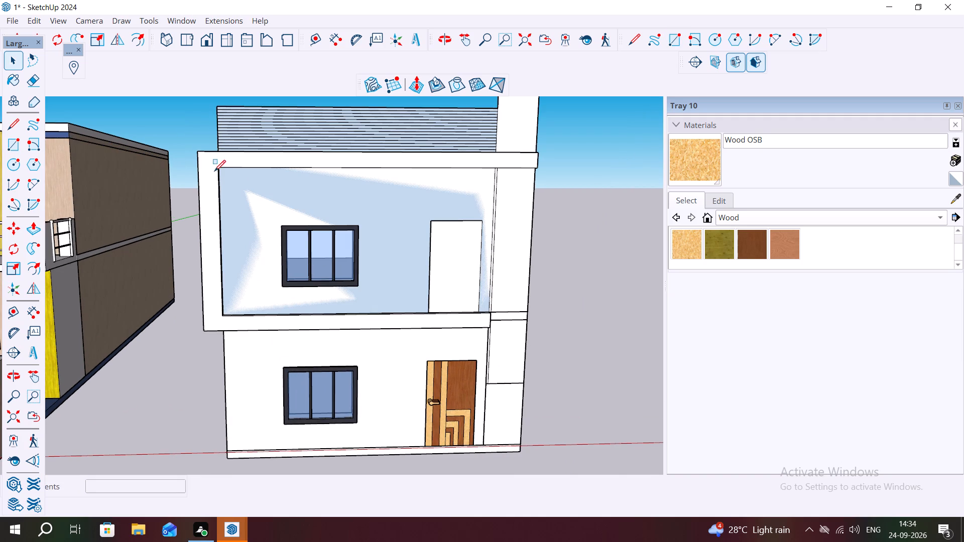
scroll(214, 172, "up", 6)
left_click(219, 163)
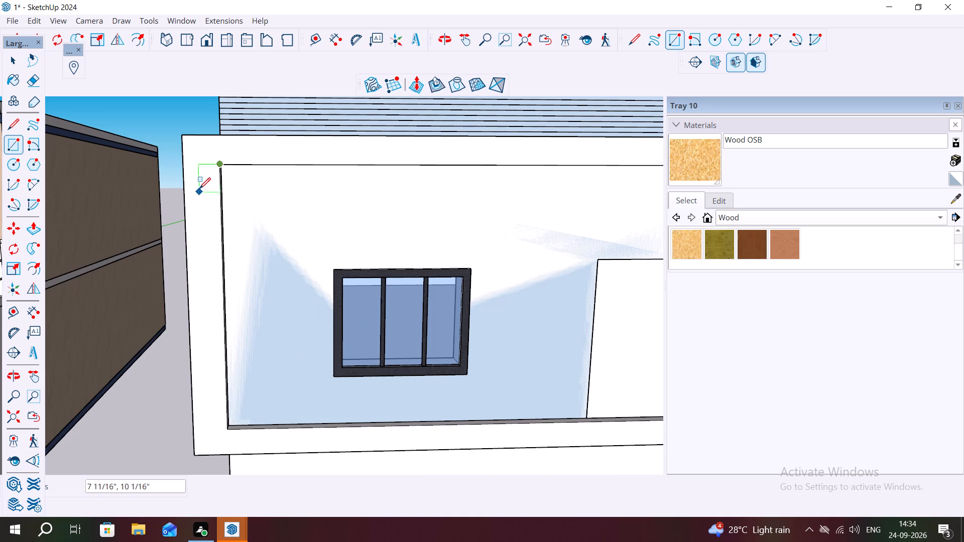
scroll(184, 177, "up", 5)
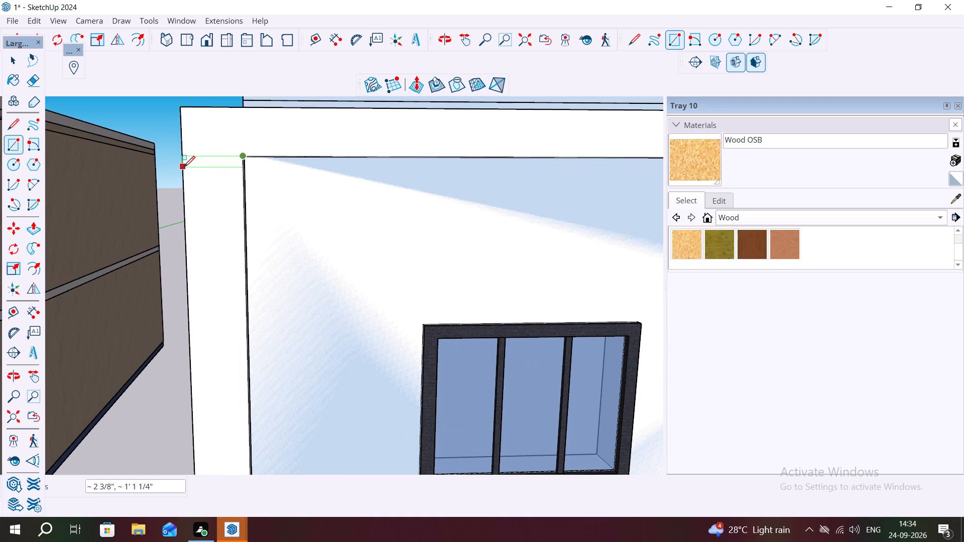
left_click(185, 166)
scroll(168, 162, "down", 5)
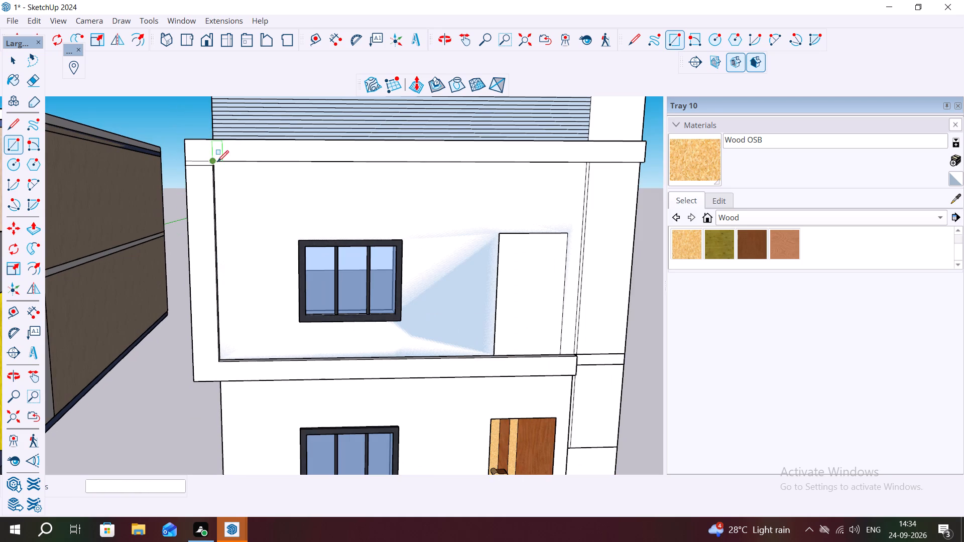
Copy the thin rectangle from its lower inner corner about 9' 2 7/8" down to the bottom corner of the frame's vertical band.
key("space")
double_click(211, 164)
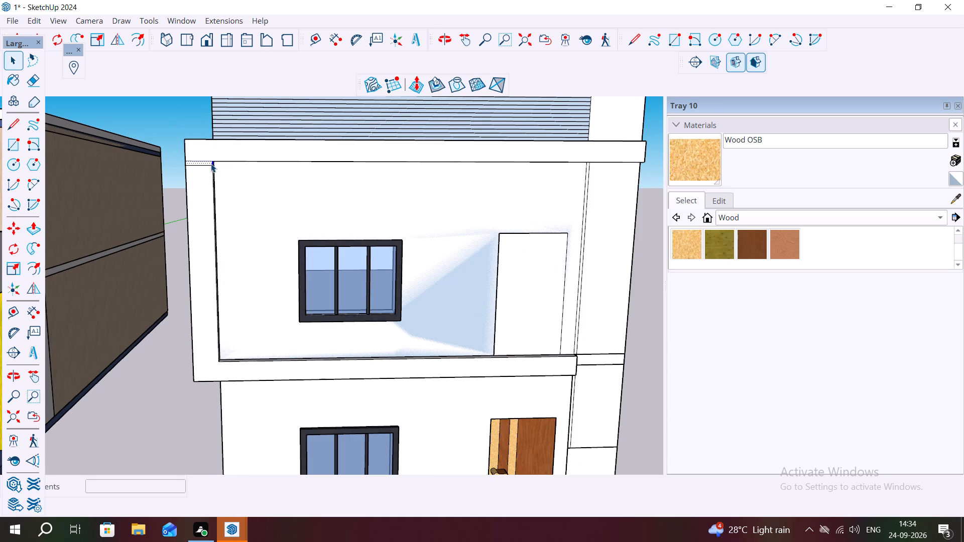
double_click(206, 162)
triple_click(206, 162)
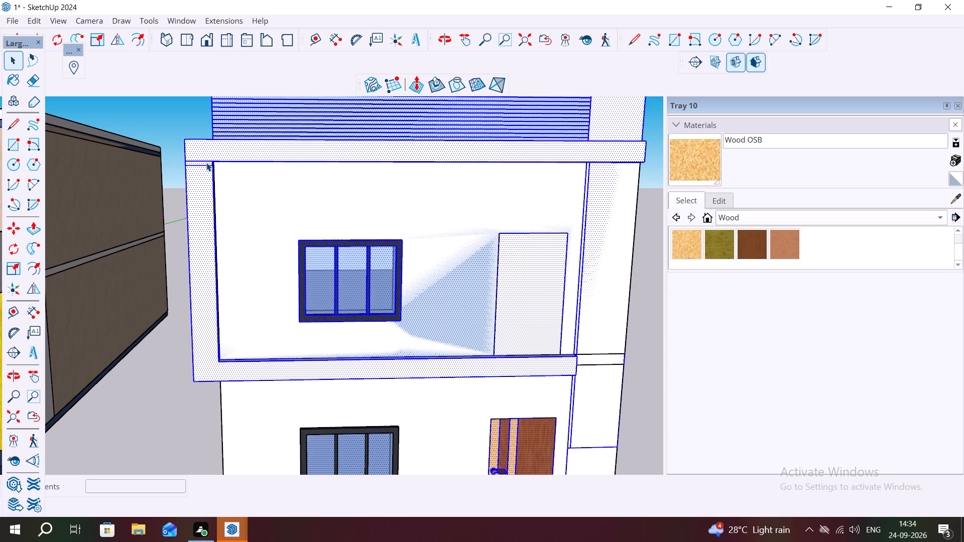
left_click(156, 174)
middle_click_drag(205, 166, 212, 226)
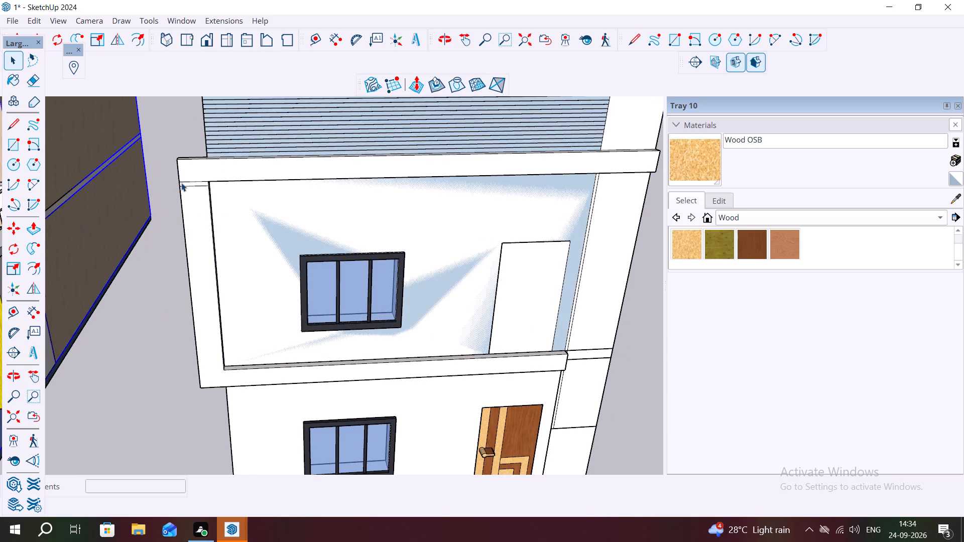
scroll(186, 178, "up", 6)
double_click(202, 185)
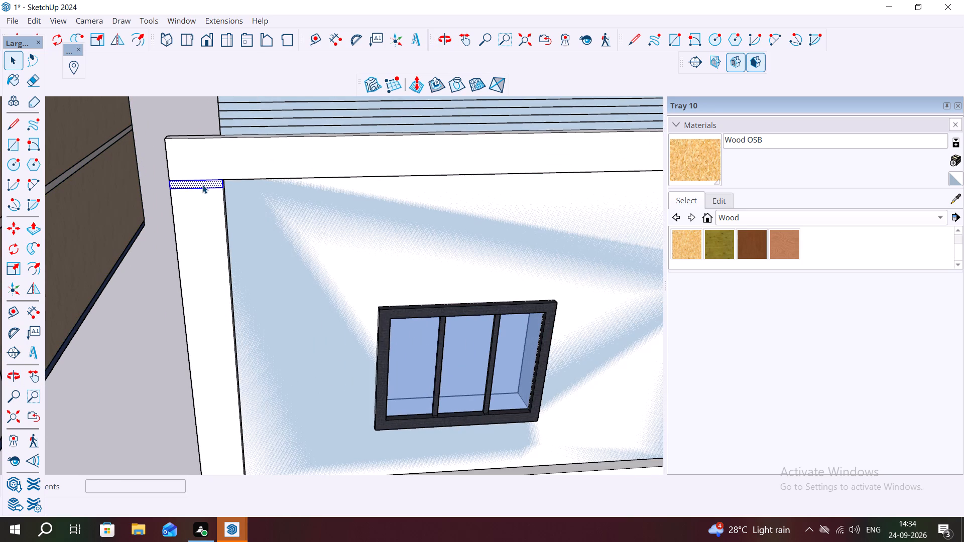
key("m")
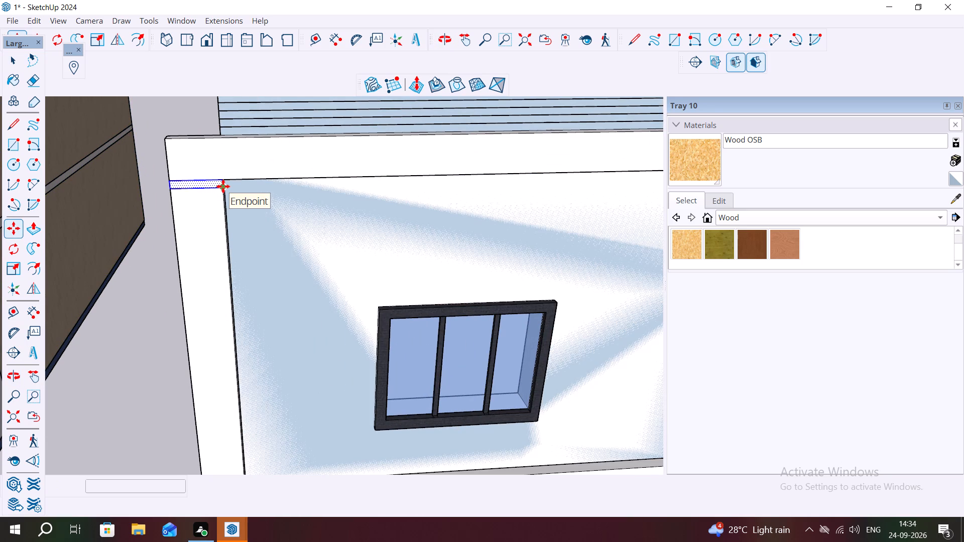
left_click(223, 186, "ctrl")
scroll(182, 180, "down", 5)
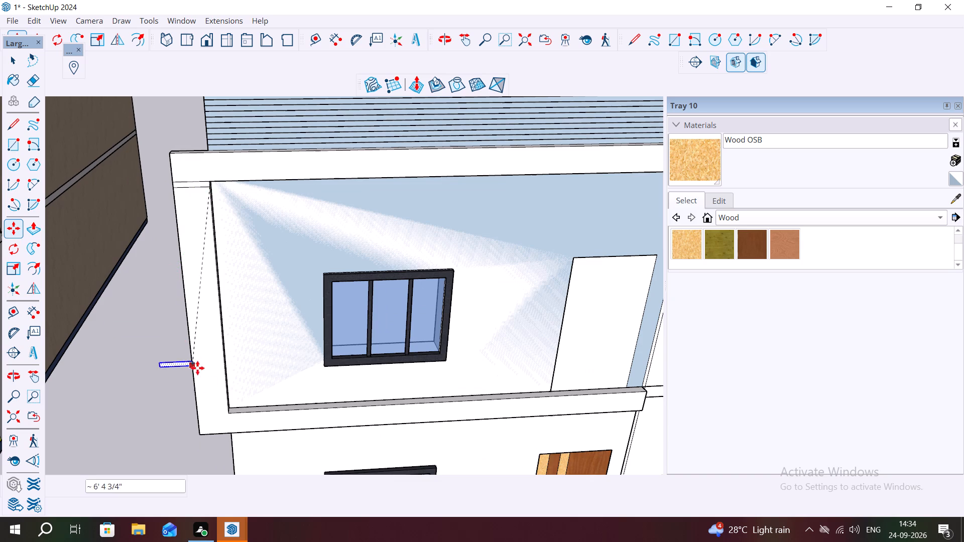
left_click(230, 434)
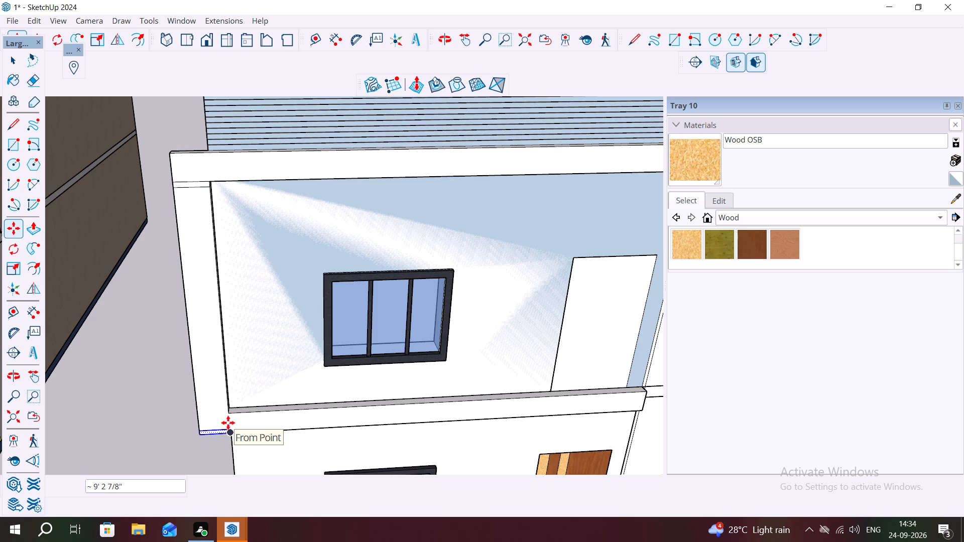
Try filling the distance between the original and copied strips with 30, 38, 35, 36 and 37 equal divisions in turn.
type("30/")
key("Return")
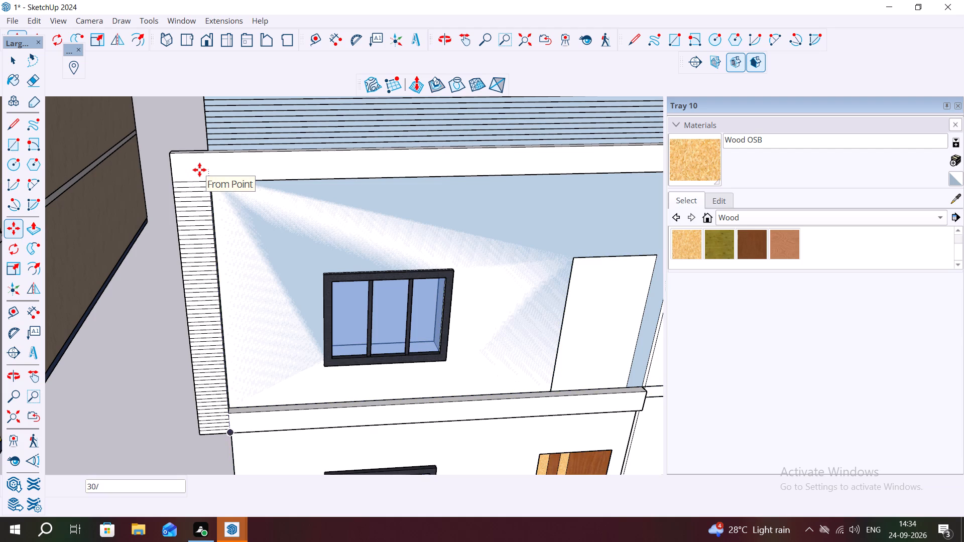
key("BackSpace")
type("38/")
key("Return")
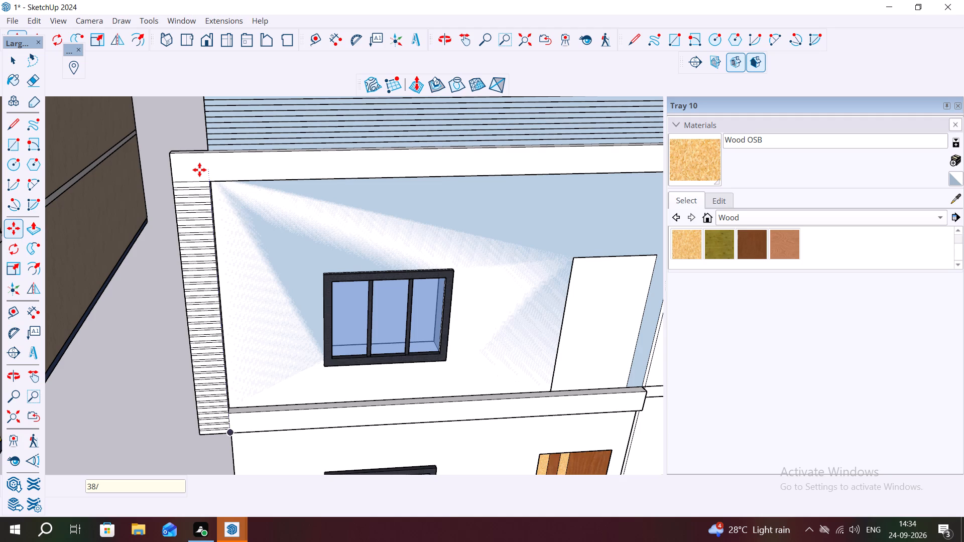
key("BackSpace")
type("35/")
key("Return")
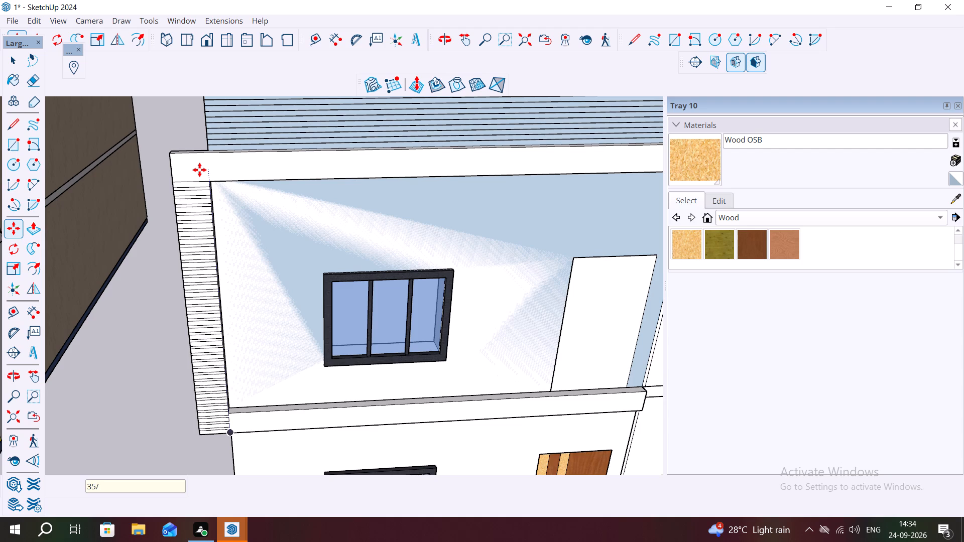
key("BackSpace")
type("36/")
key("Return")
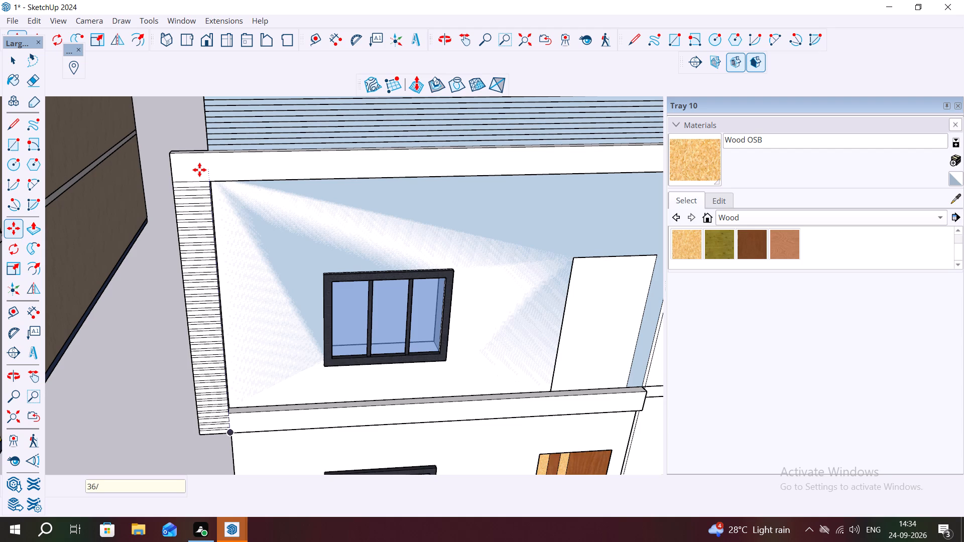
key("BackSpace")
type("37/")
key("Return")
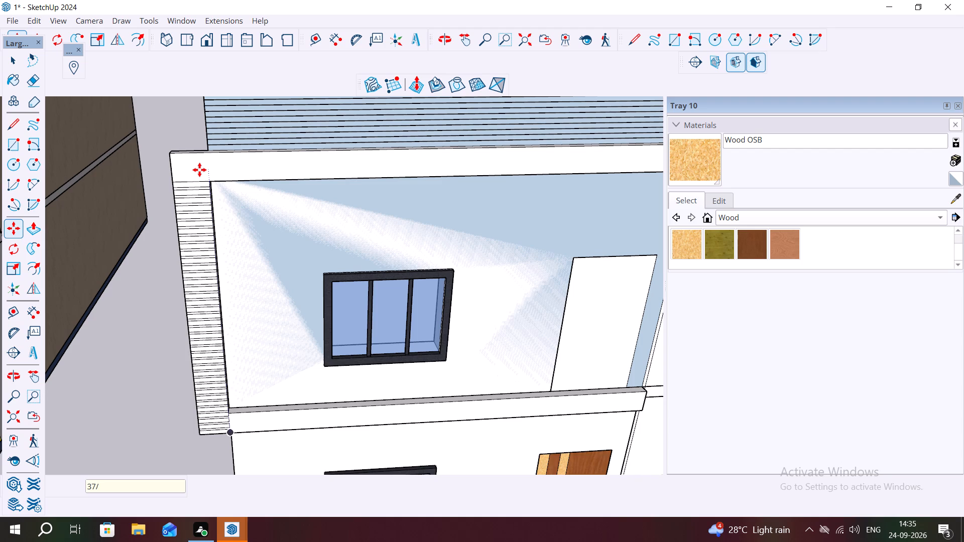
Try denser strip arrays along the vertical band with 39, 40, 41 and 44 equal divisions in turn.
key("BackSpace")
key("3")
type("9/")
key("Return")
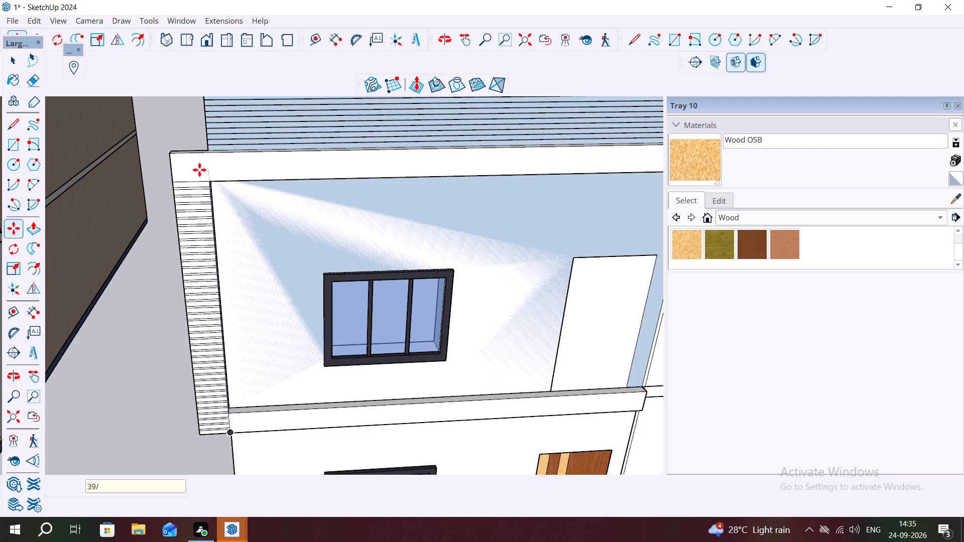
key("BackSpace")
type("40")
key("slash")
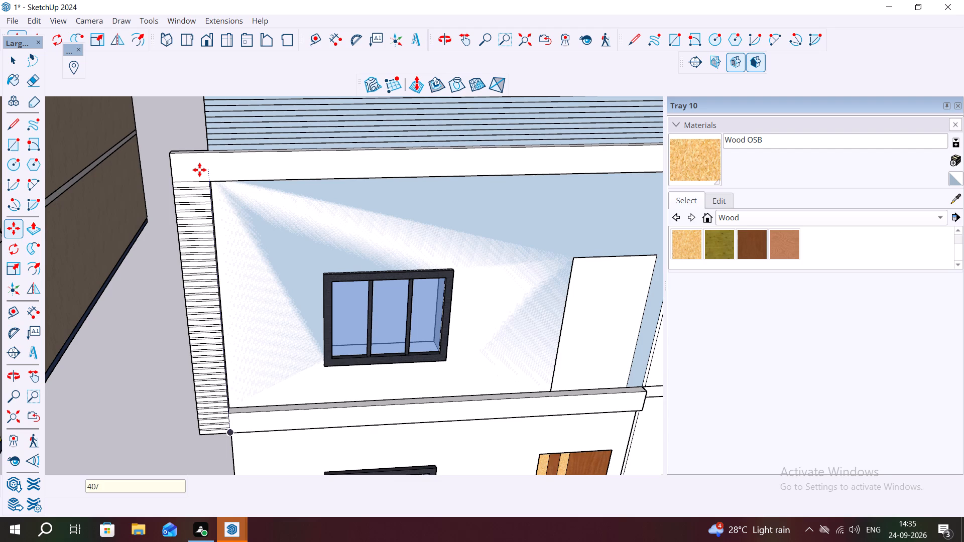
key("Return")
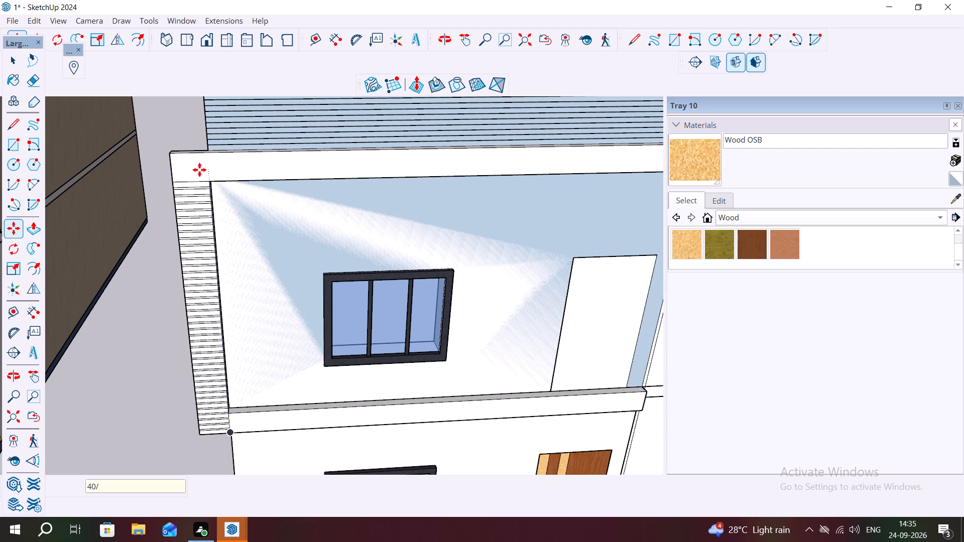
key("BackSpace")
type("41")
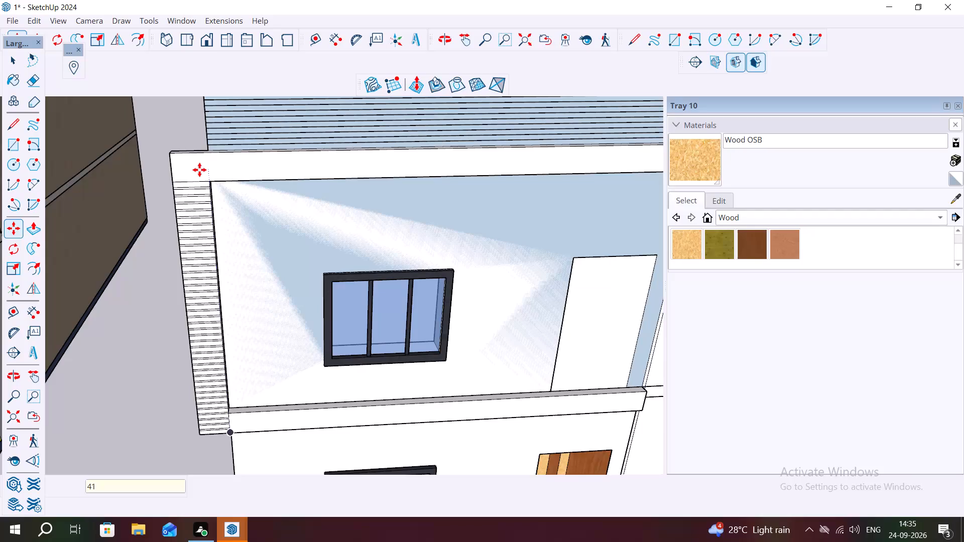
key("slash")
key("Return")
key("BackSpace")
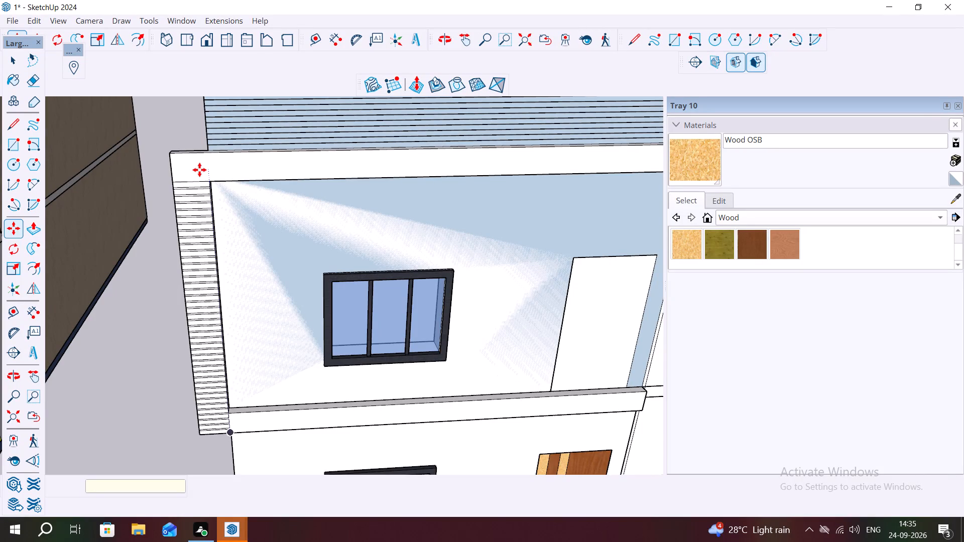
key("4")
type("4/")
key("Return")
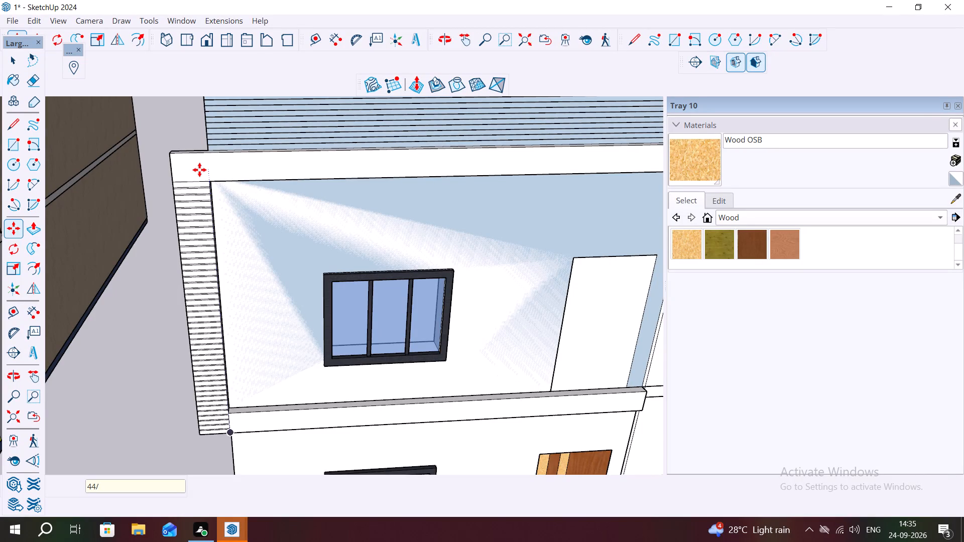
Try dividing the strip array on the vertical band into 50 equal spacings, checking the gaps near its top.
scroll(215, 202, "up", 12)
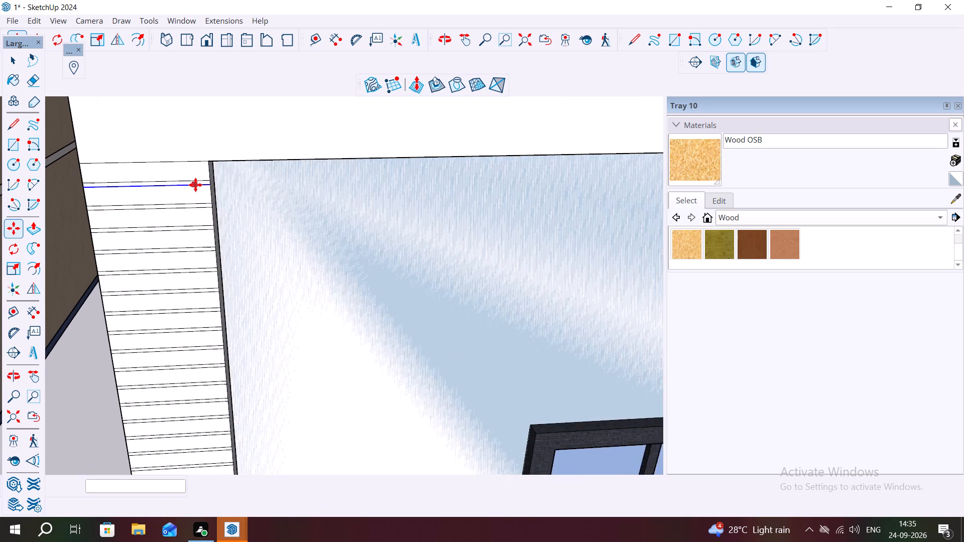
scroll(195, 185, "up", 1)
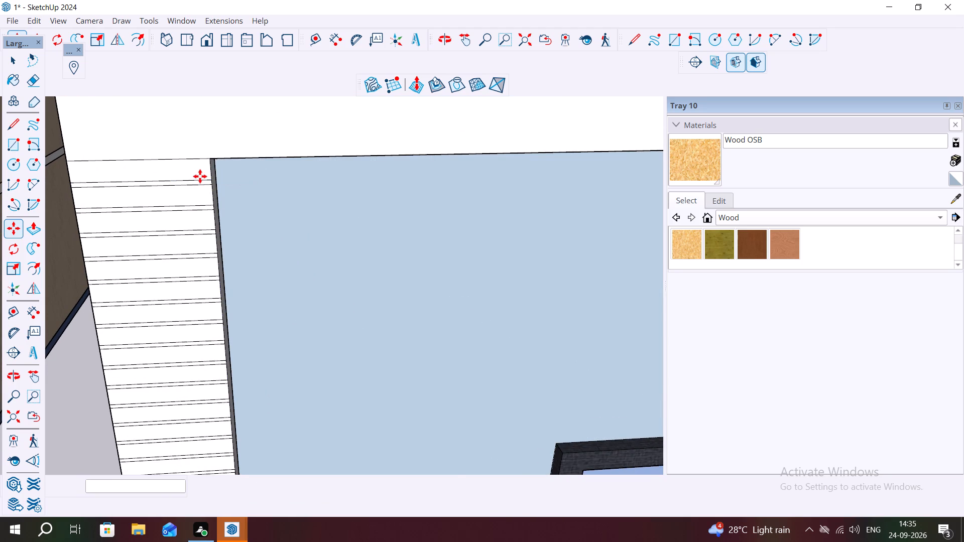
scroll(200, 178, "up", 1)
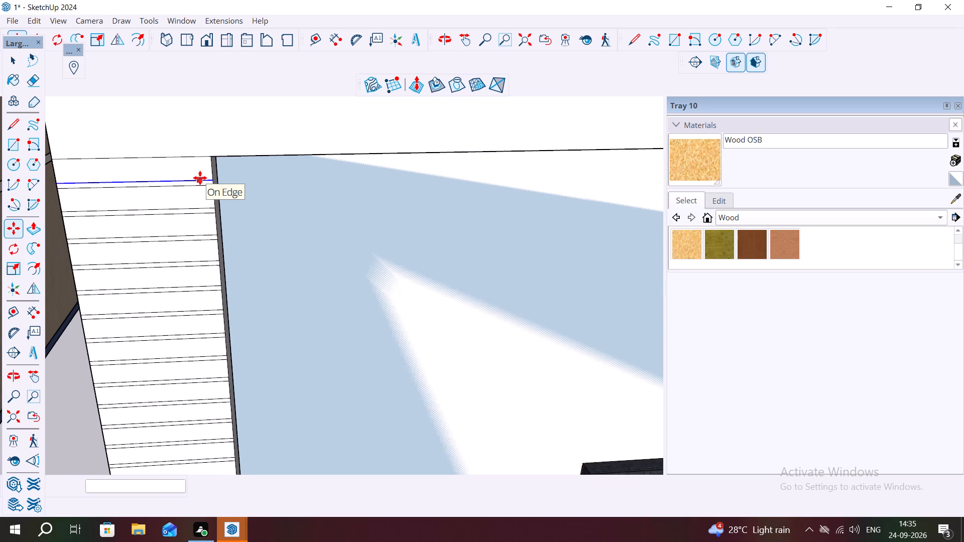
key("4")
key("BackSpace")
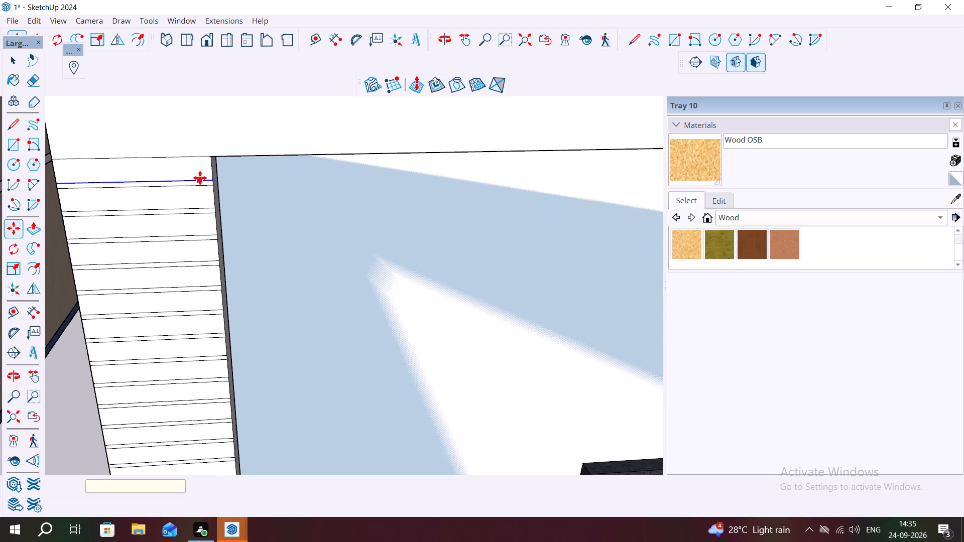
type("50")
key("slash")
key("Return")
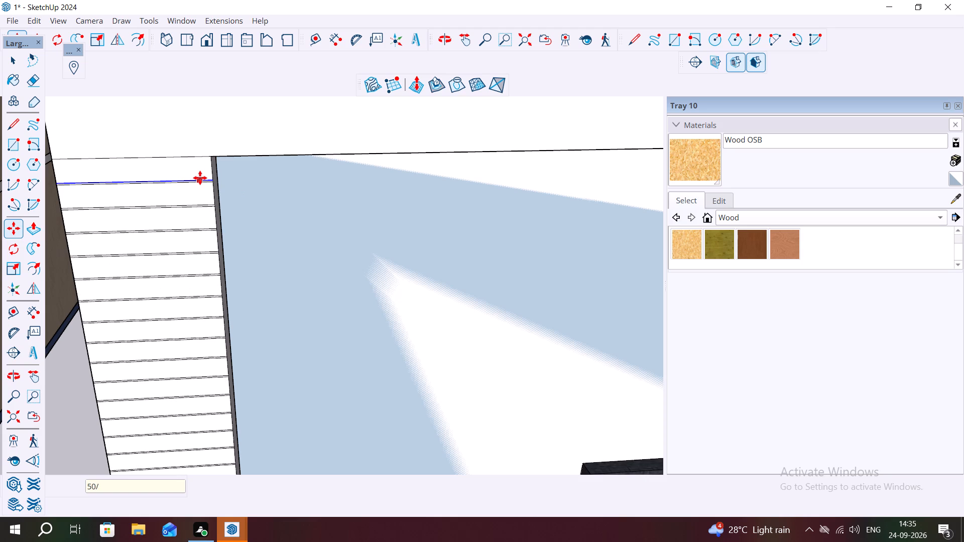
Set the strip array along the frame's vertical band to 54 equal divisions.
key("BackSpace")
key("5")
type("4/")
key("Return")
key("Escape")
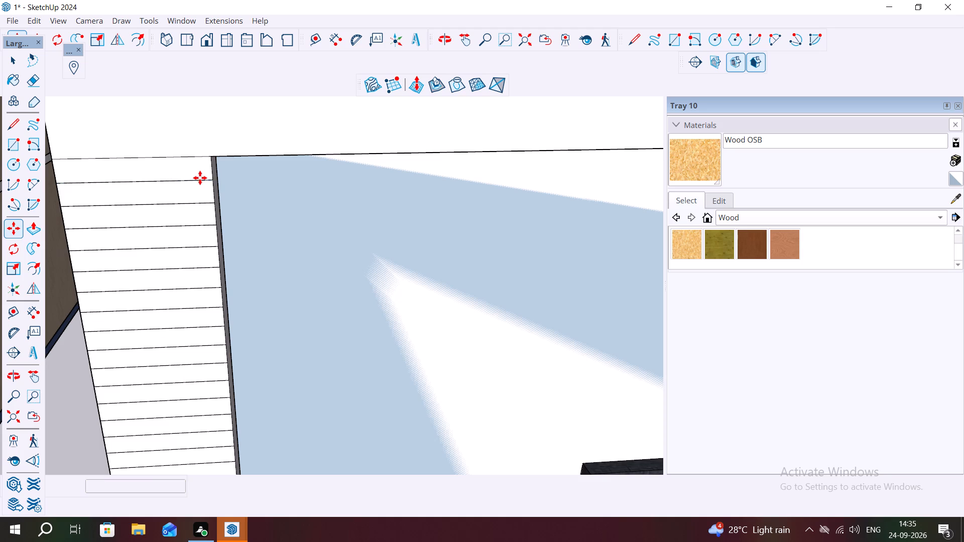
Undo the strip array and the copied strip on the upper-storey frame's vertical band.
scroll(296, 204, "down", 18)
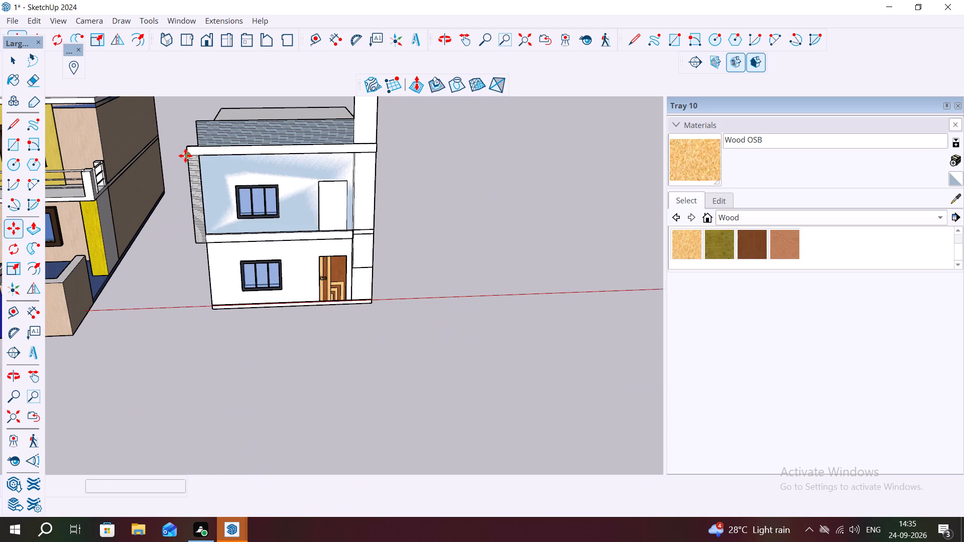
scroll(351, 155, "up", 4)
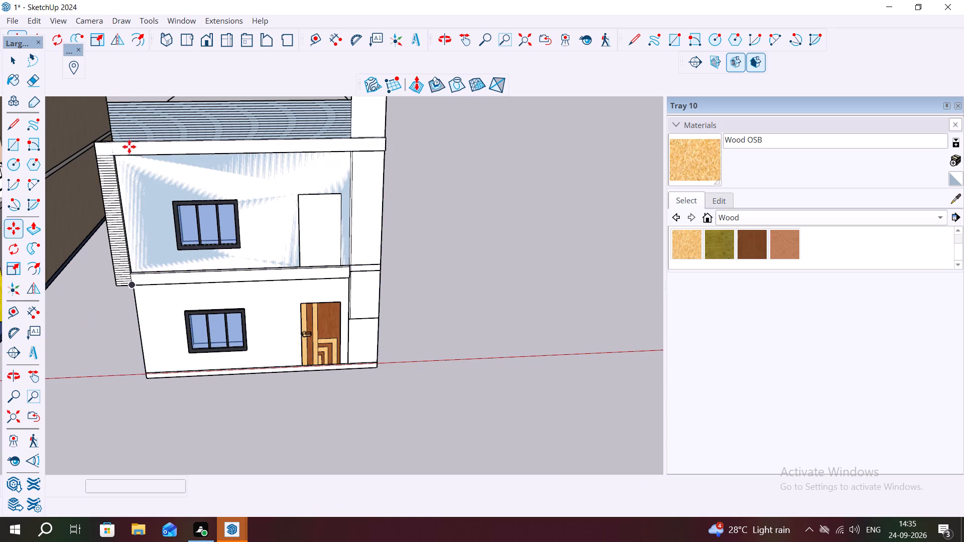
key("Escape")
scroll(94, 155, "up", 2)
scroll(130, 135, "up", 5)
scroll(84, 152, "down", 1)
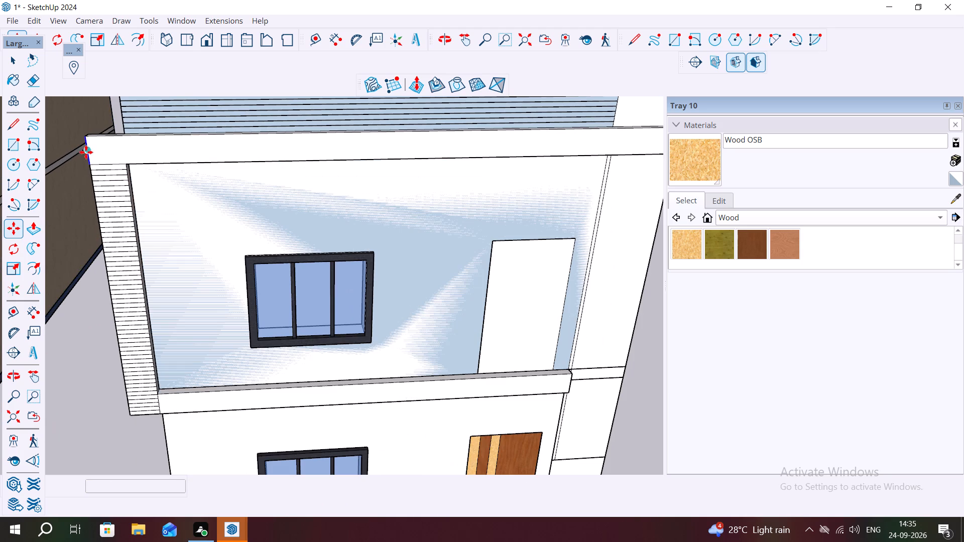
key("Escape")
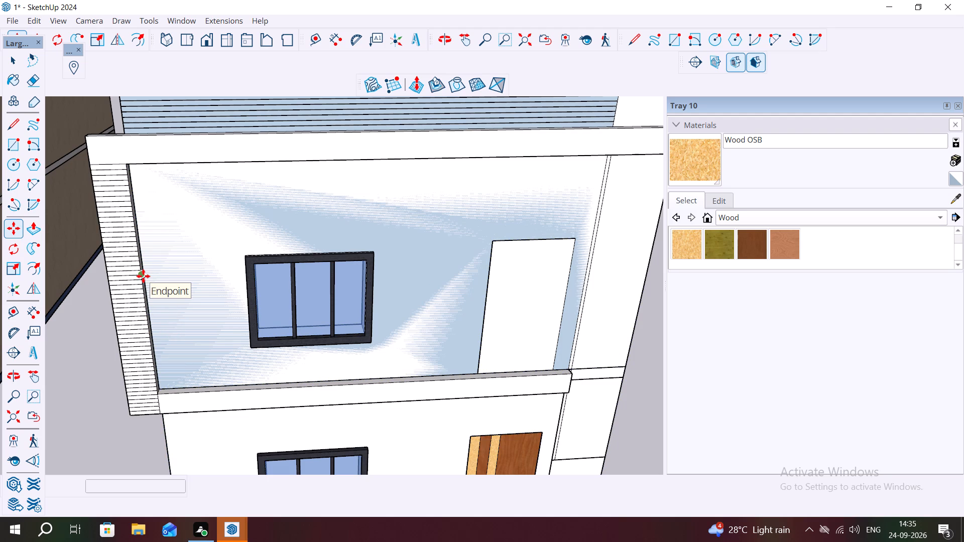
key("ctrl+z")
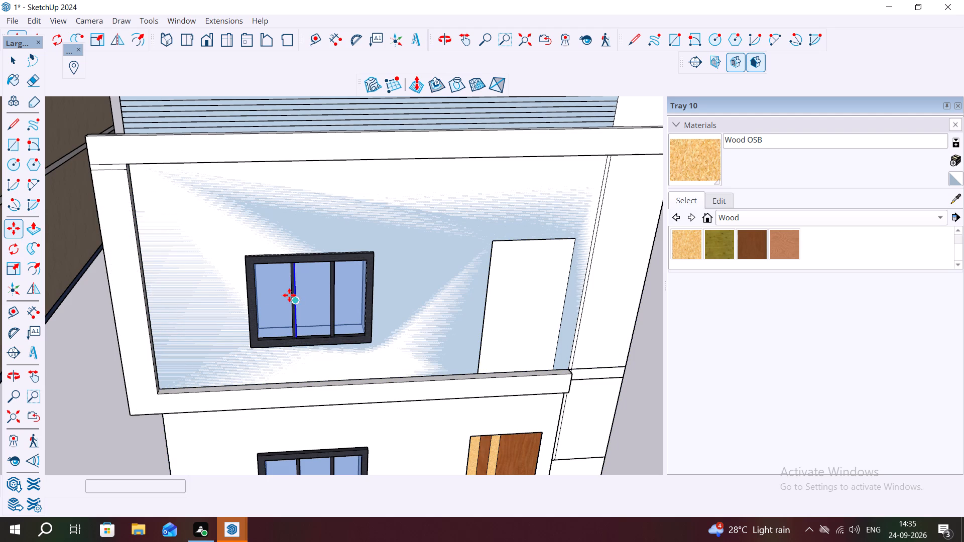
key("ctrl+z")
Draw a narrow full-height rectangle at the door-side end of the horizontal band between the two storeys.
scroll(112, 135, "down", 6)
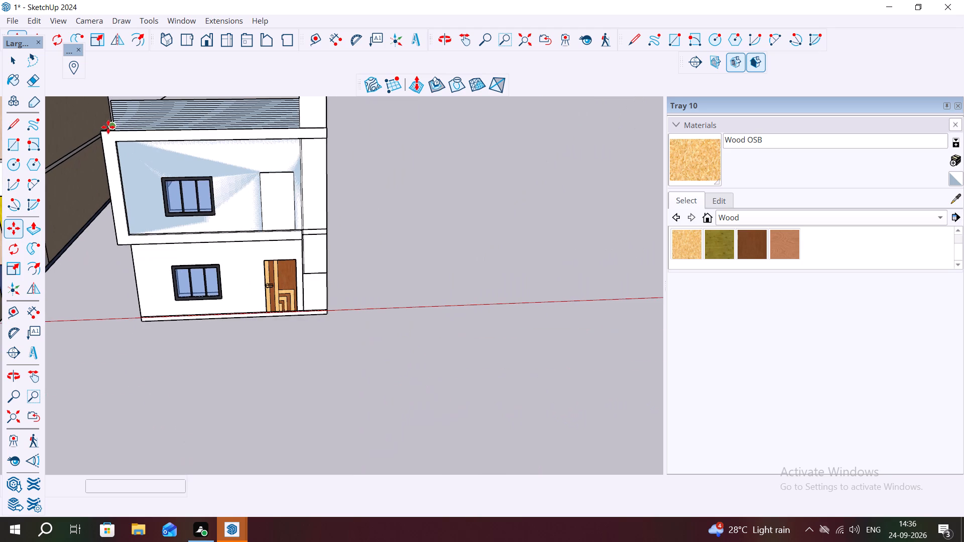
scroll(103, 214, "down", 1)
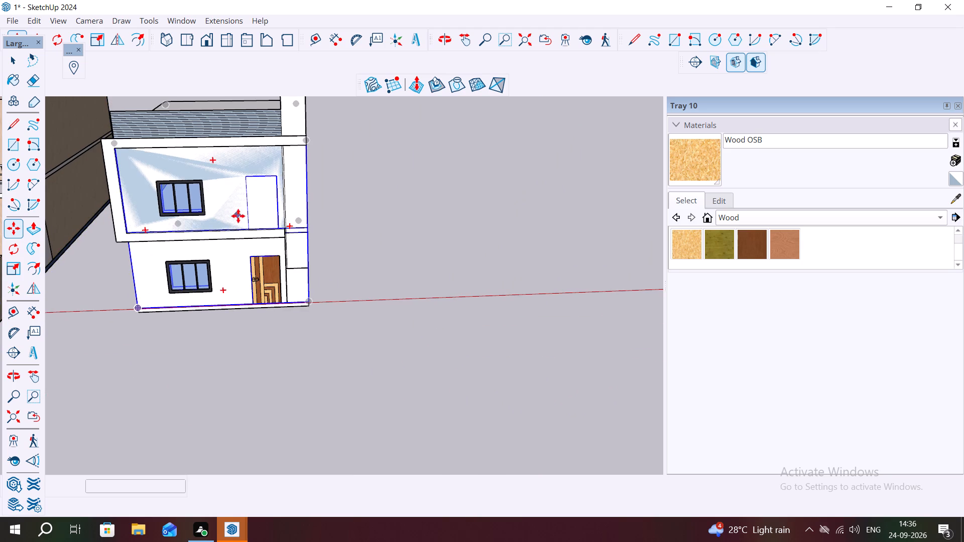
scroll(278, 232, "up", 14)
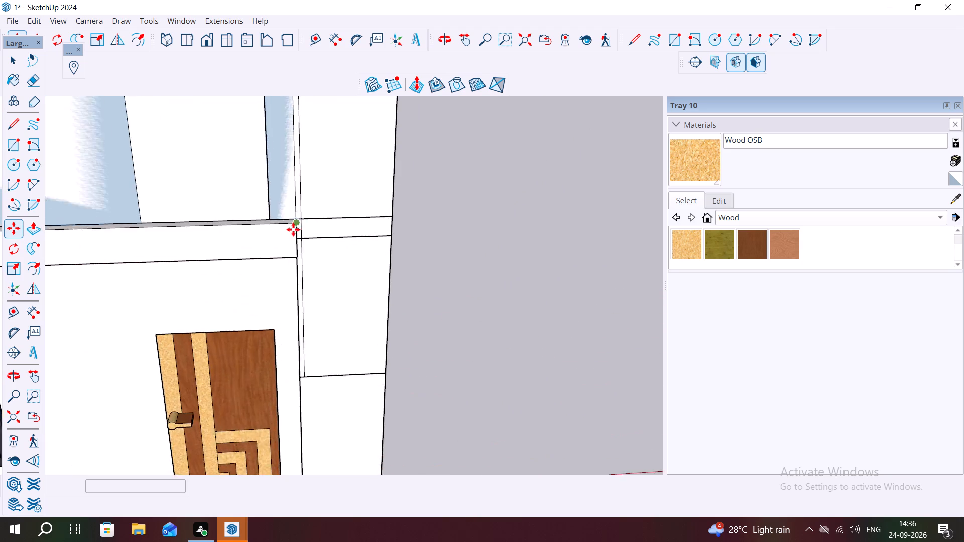
scroll(293, 229, "up", 4)
key("Escape")
key("r")
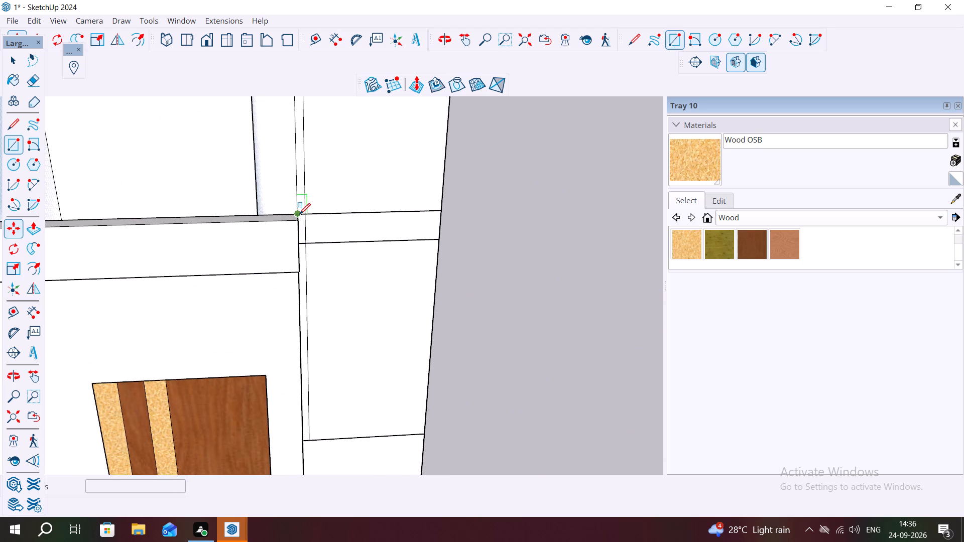
left_click(296, 220)
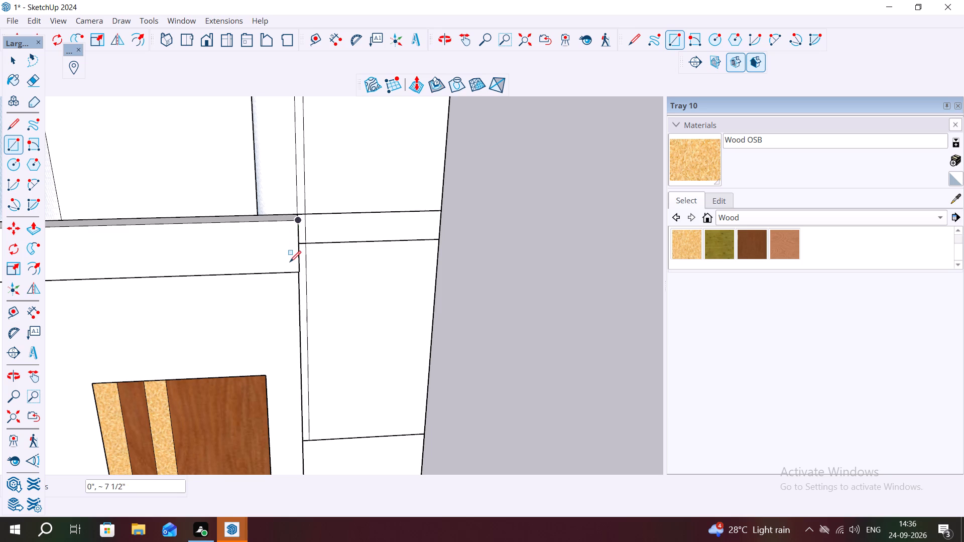
left_click(291, 275)
scroll(294, 242, "down", 2)
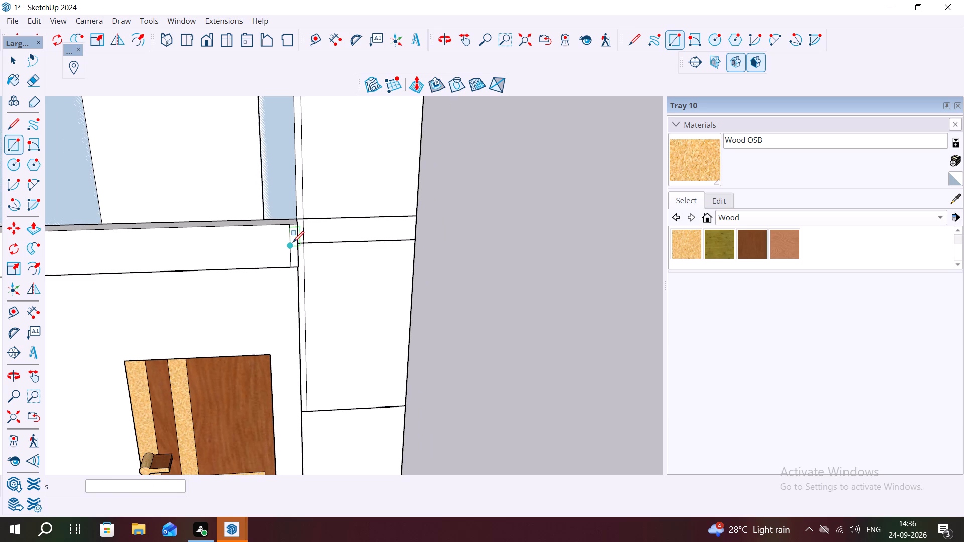
Copy the narrow rectangle about 15' 9" along the lower horizontal band to its opposite end.
key("space")
double_click(293, 244)
right_click(293, 243)
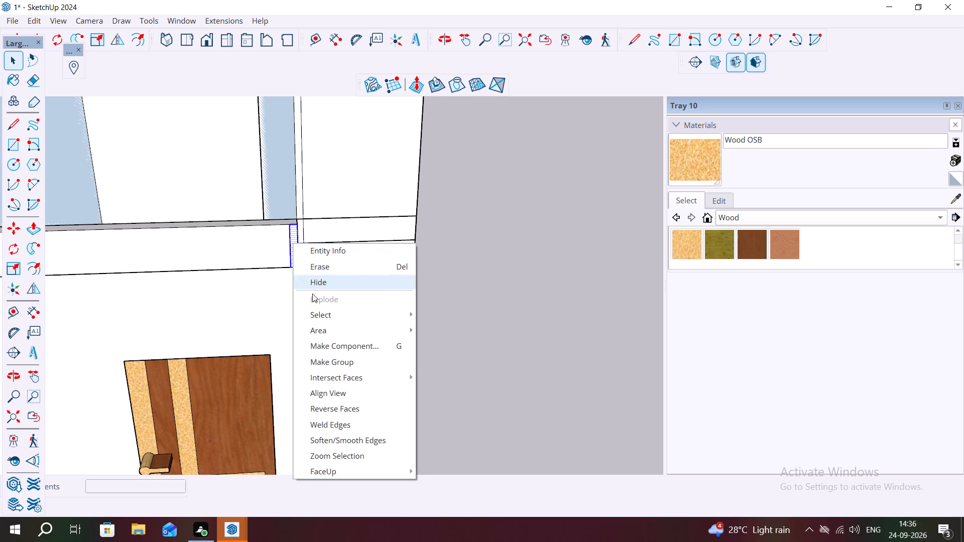
key("Escape")
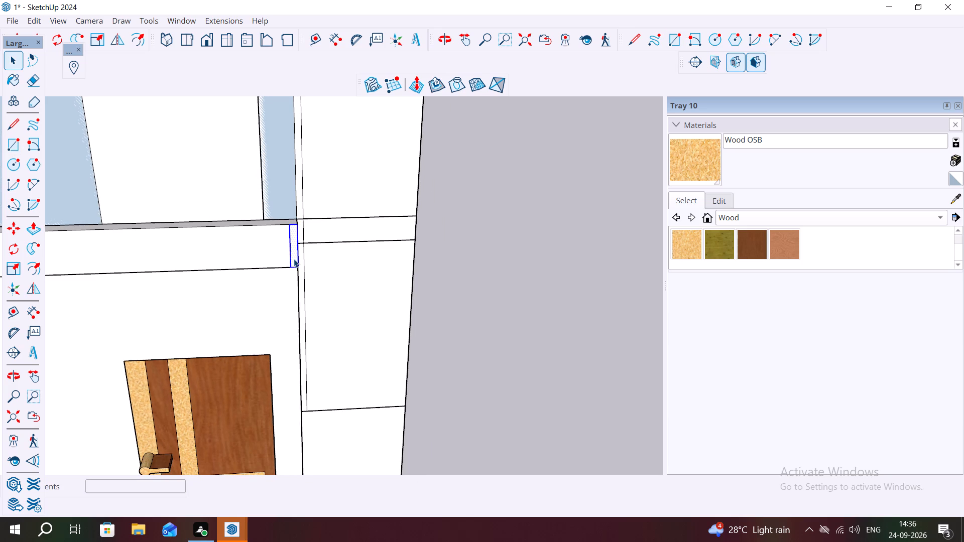
key("m")
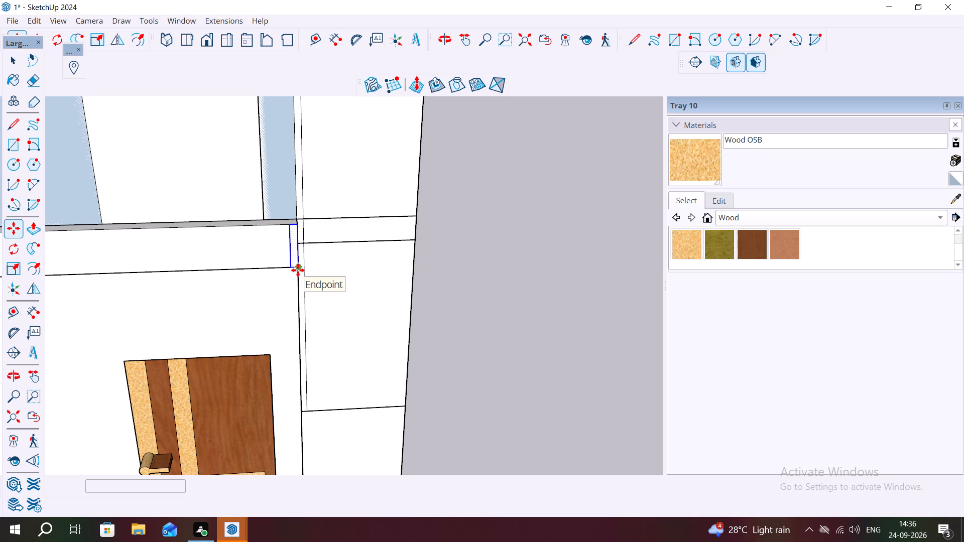
left_click(298, 270, "ctrl")
scroll(306, 228, "down", 5)
scroll(363, 226, "down", 2)
middle_click_drag(223, 242, 426, 246)
scroll(460, 246, "down", 4)
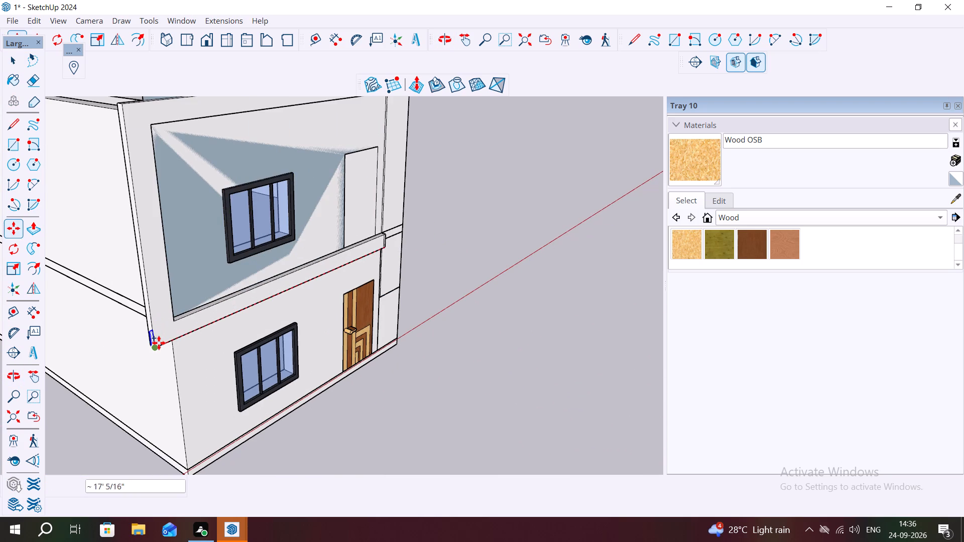
scroll(159, 343, "up", 5)
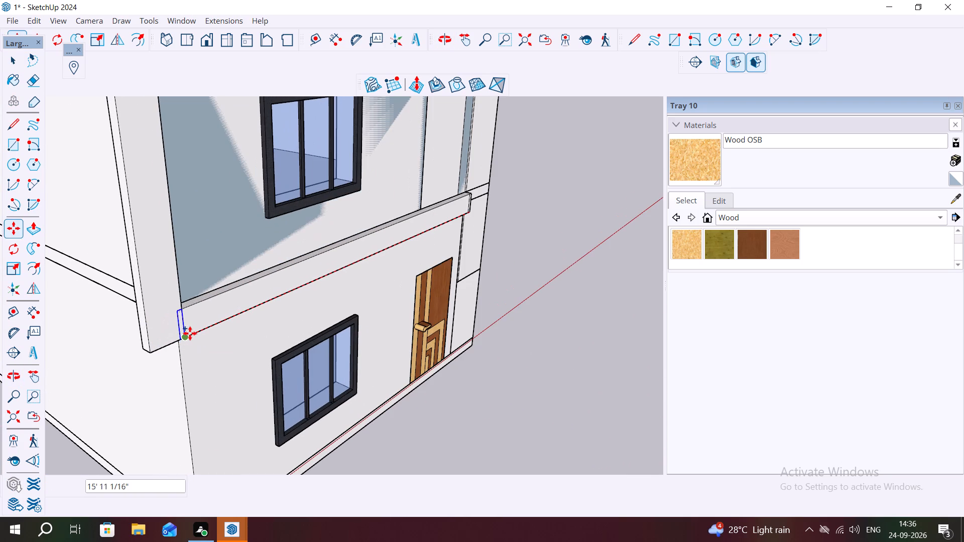
scroll(190, 333, "up", 4)
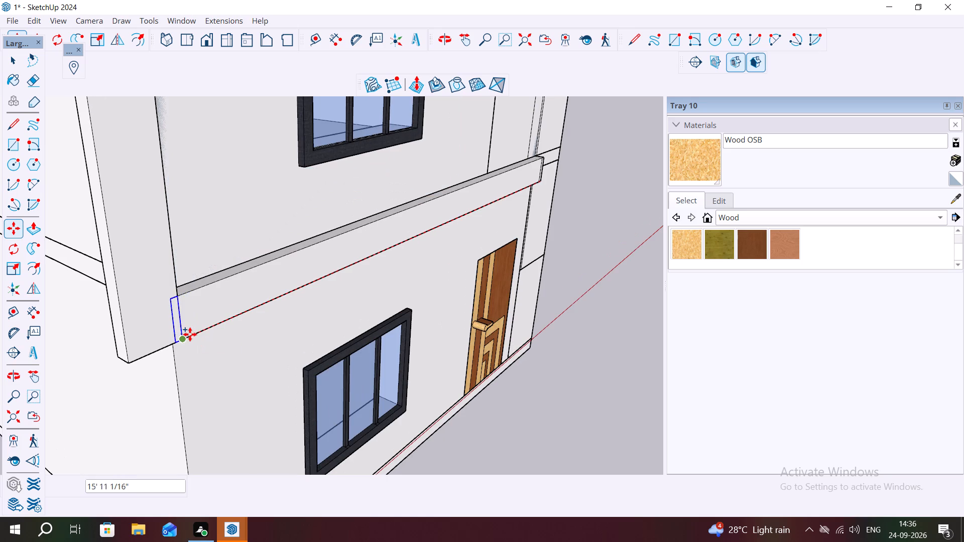
scroll(190, 337, "up", 3)
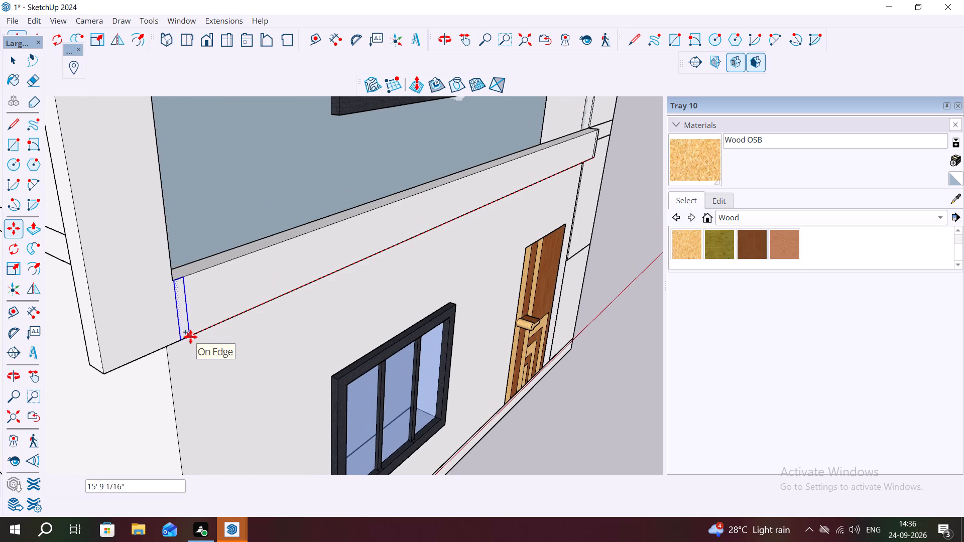
scroll(188, 339, "up", 3)
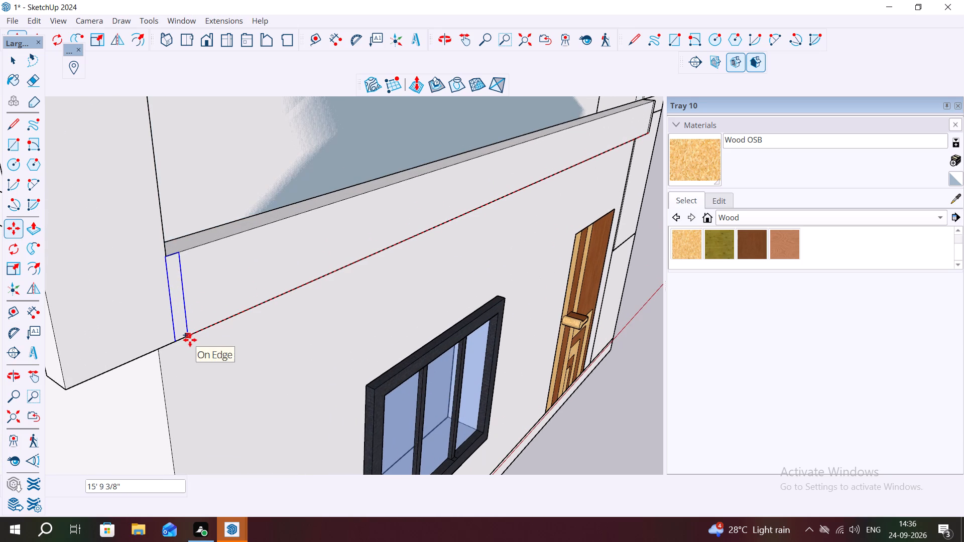
left_click(191, 341)
scroll(228, 300, "down", 4)
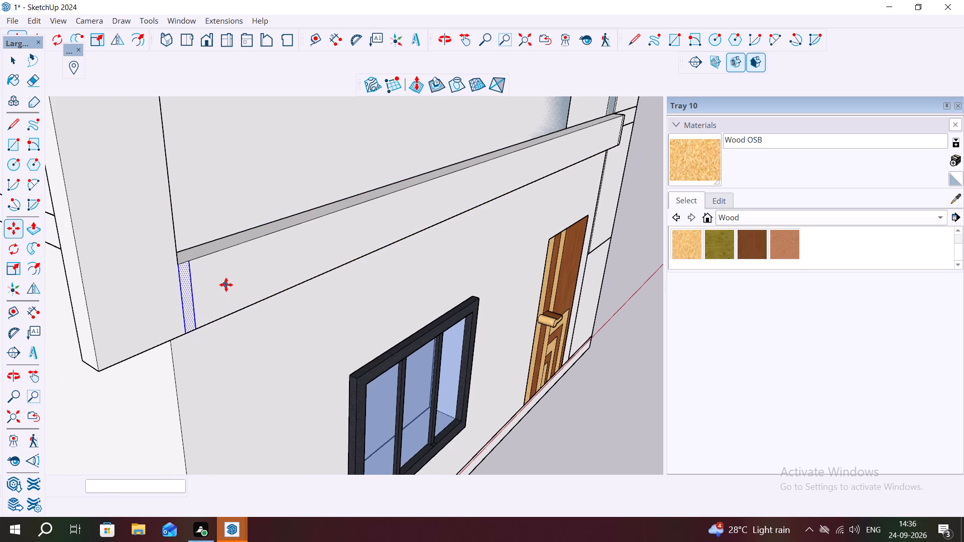
Fill the distance between the two rectangles on the lower band with copies at 60 equal divisions.
scroll(226, 285, "down", 2)
scroll(290, 285, "down", 1)
middle_click_drag(282, 277, 160, 192)
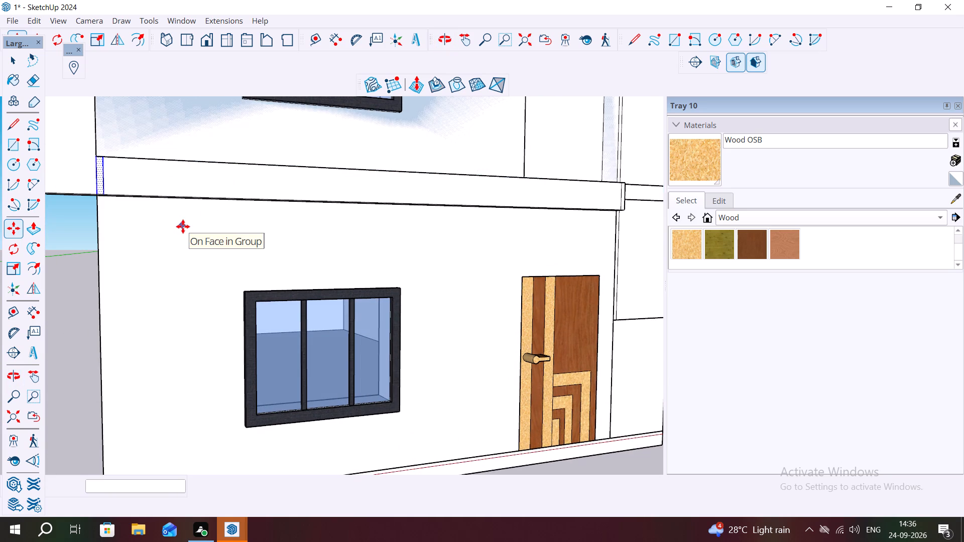
type("60/")
key("Return")
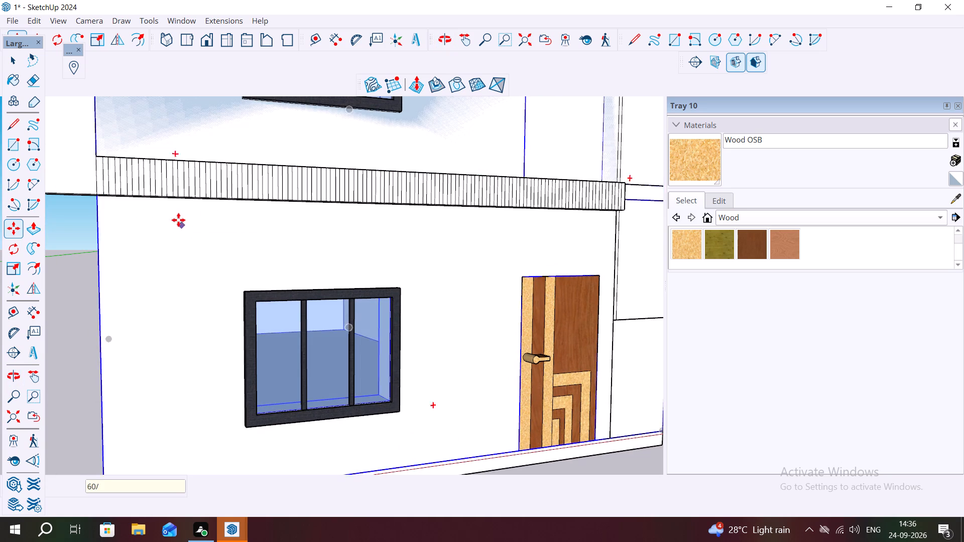
Examine the strip spacing along the lower band, picking faces at the end away from the door.
scroll(120, 191, "up", 6)
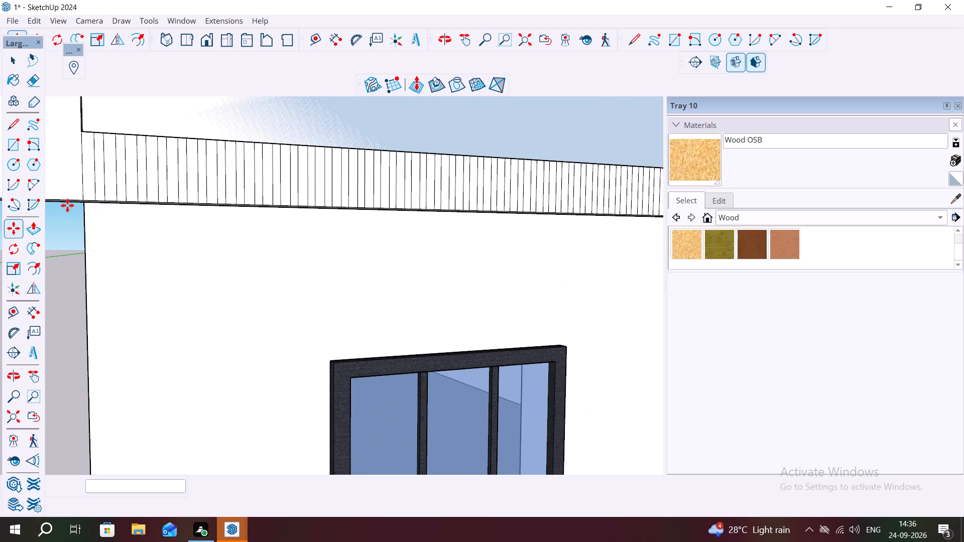
scroll(133, 198, "down", 3)
scroll(182, 195, "down", 3)
scroll(239, 217, "down", 3)
scroll(288, 222, "down", 2)
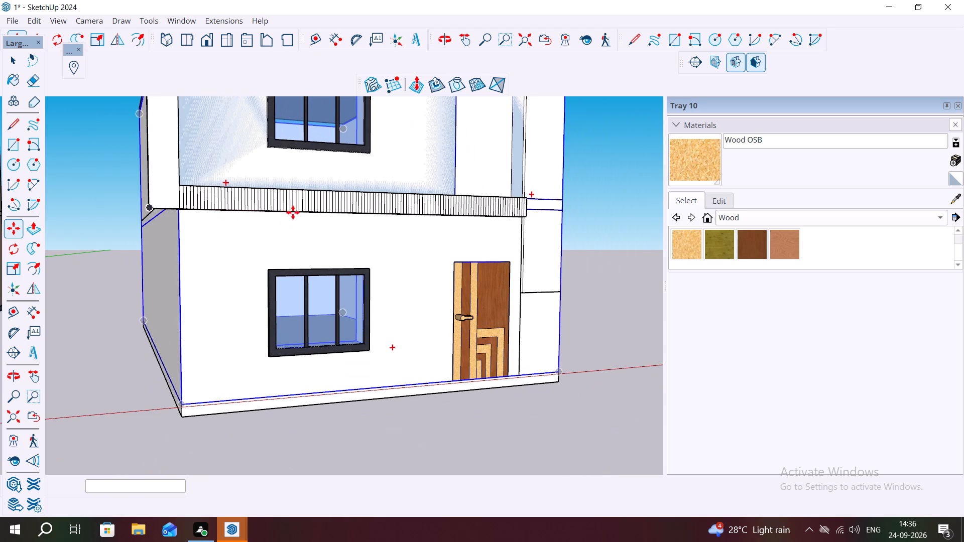
scroll(414, 192, "down", 2)
scroll(225, 203, "up", 4)
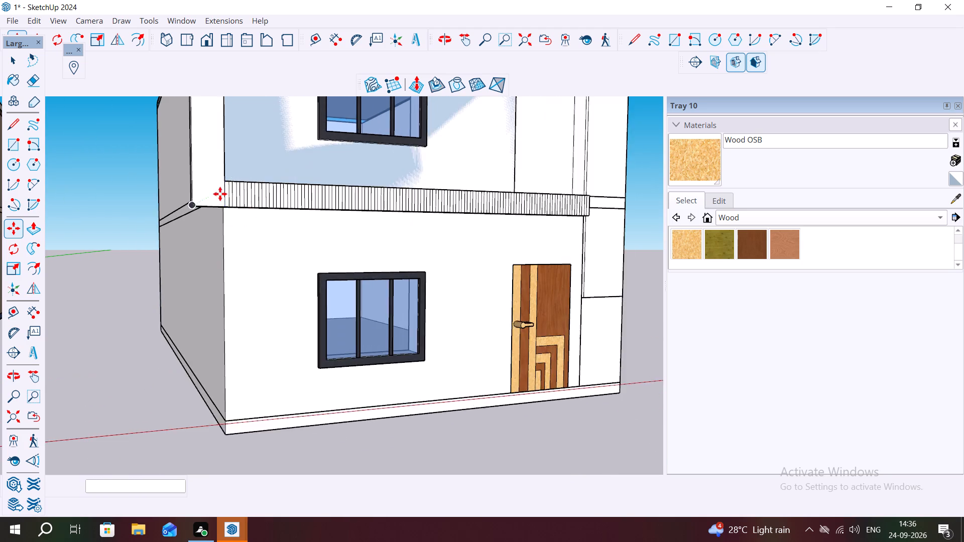
scroll(220, 194, "up", 5)
key("space")
left_click(218, 203)
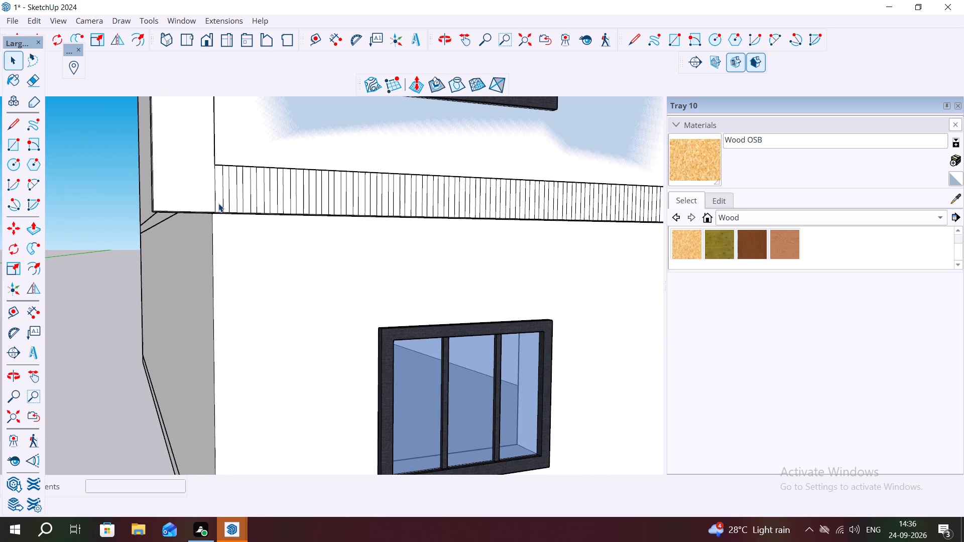
left_click(226, 205)
scroll(188, 228, "down", 3)
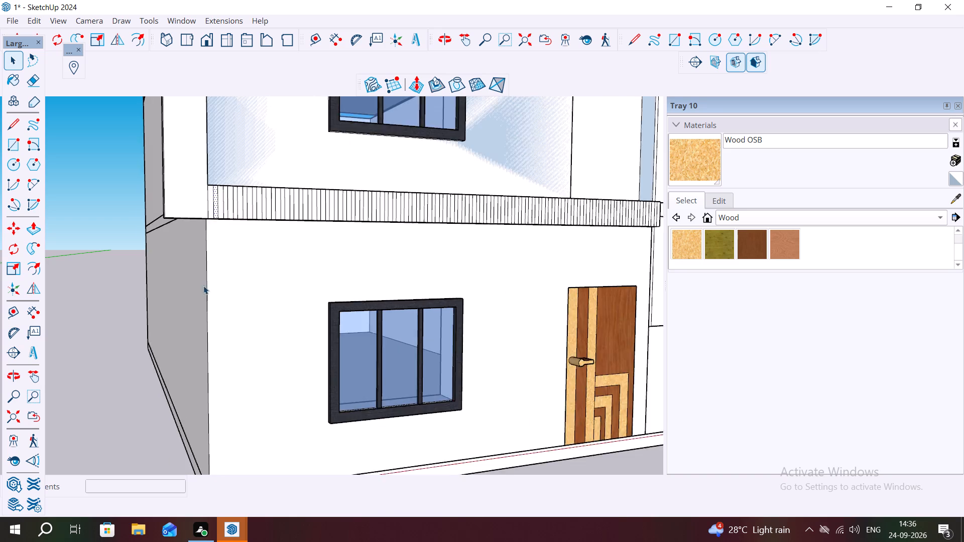
scroll(203, 286, "down", 9)
Copy the door-side end strip from the lower band about 9' 8" to the upper corner of the frame's top band.
scroll(532, 95, "up", 6)
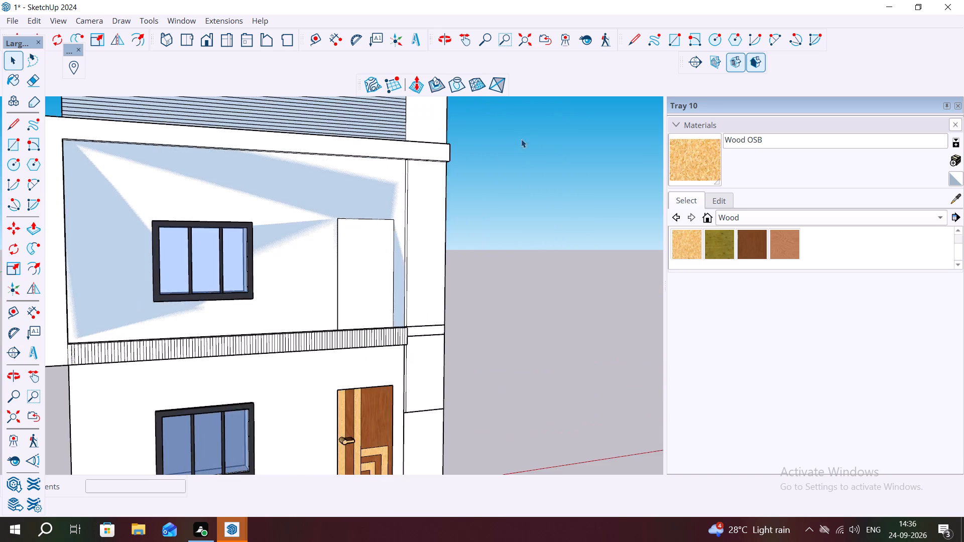
scroll(521, 142, "up", 1)
middle_click_drag(533, 159, 616, 303)
middle_click_drag(607, 196, 545, 196)
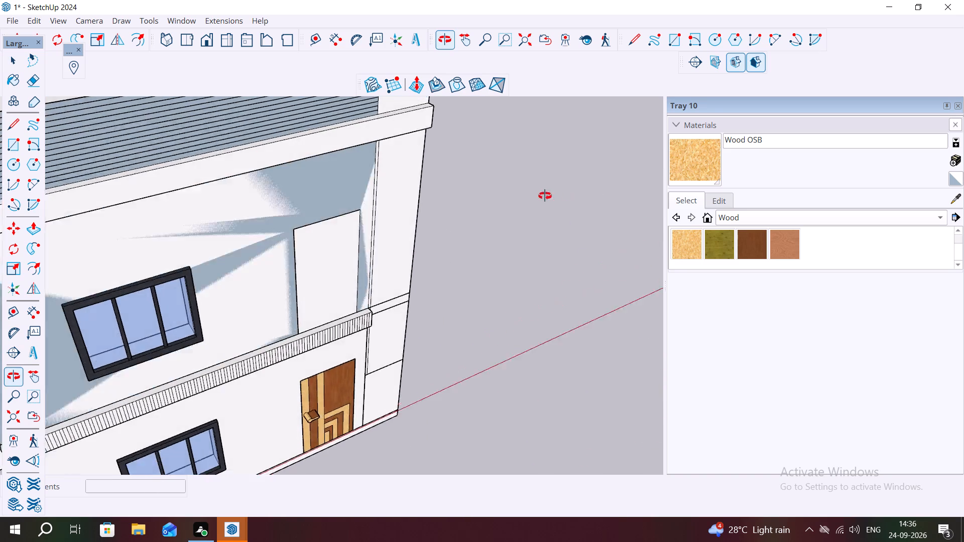
middle_click_drag(545, 196, 488, 152)
scroll(437, 110, "up", 4)
middle_click_drag(449, 124, 386, 110)
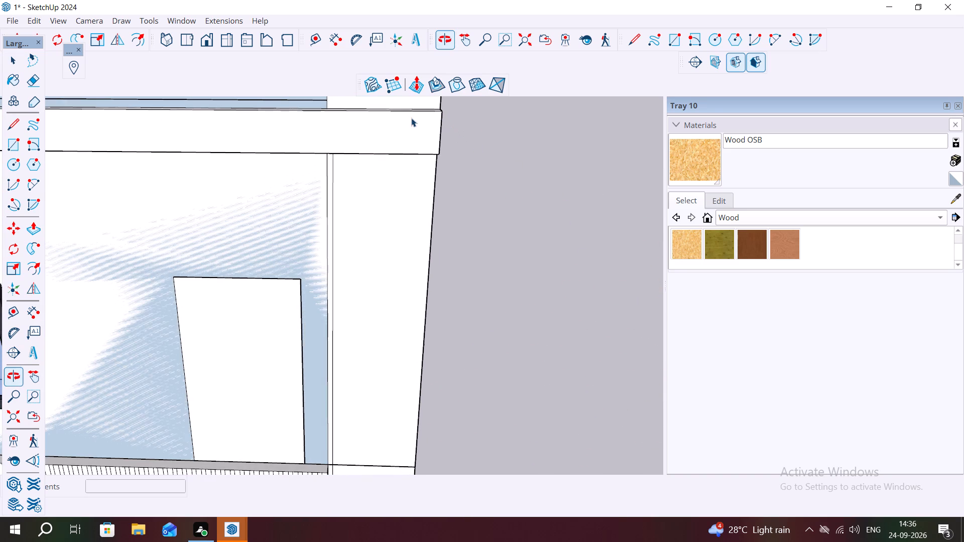
scroll(402, 164, "down", 3)
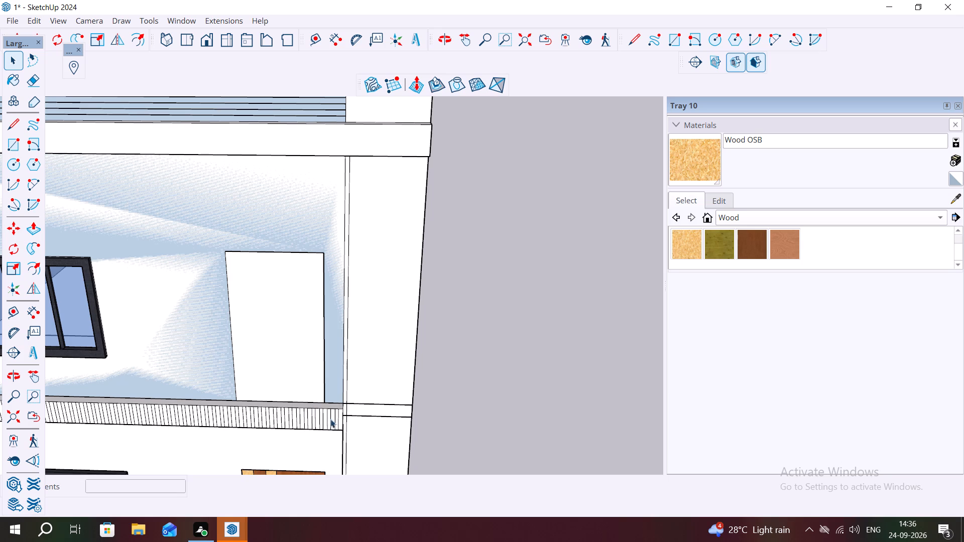
double_click(341, 416)
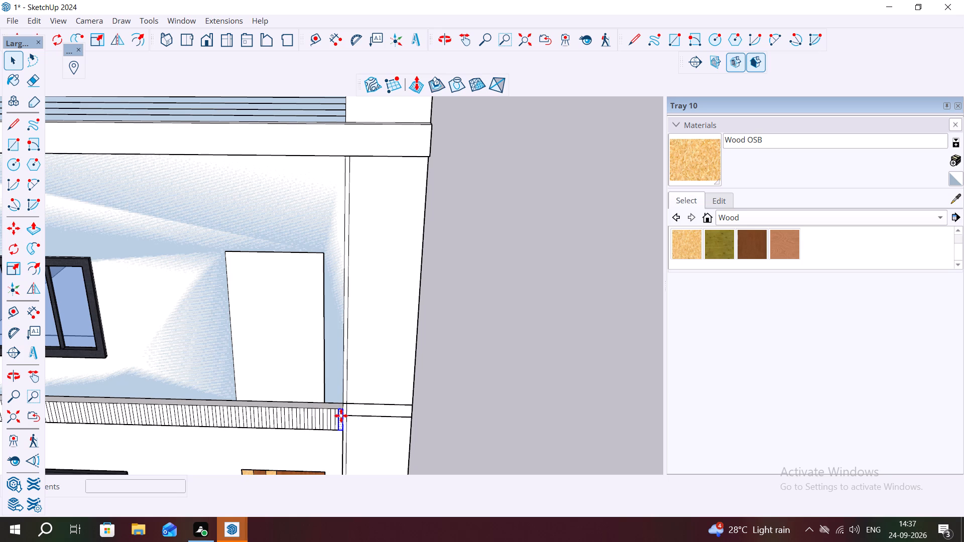
key("m")
left_click(341, 408)
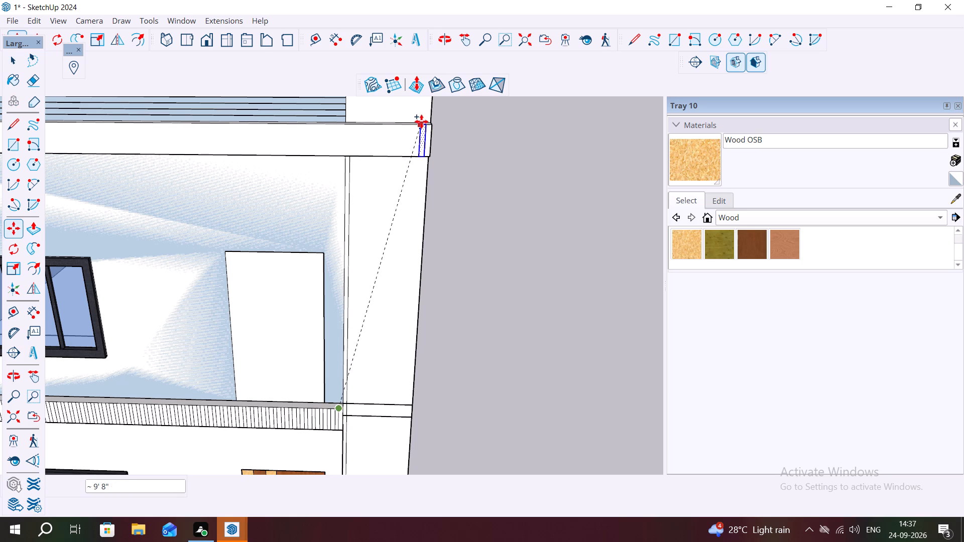
scroll(424, 122, "up", 3)
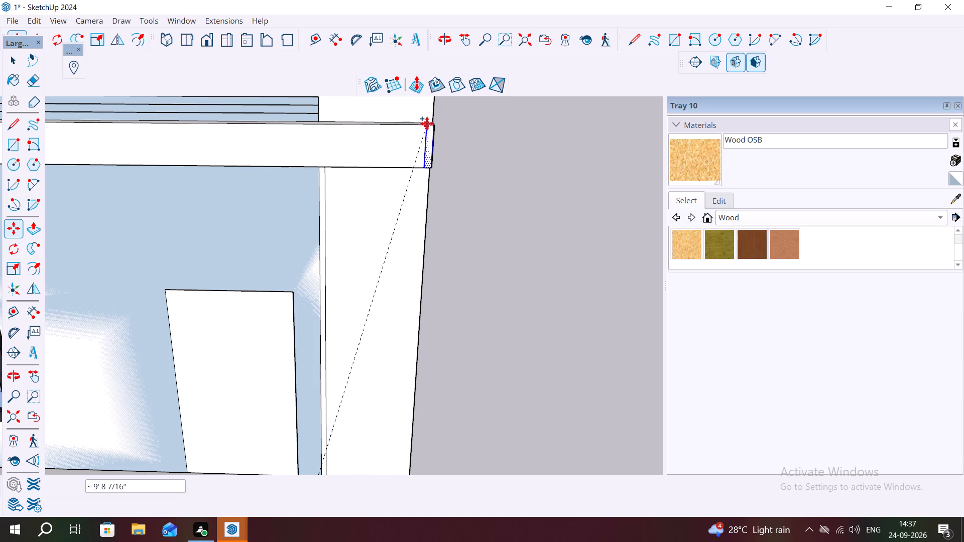
left_click(427, 123)
Copy the end strip on the frame's top band about 18' 1 5/8" along the band to its opposite end.
left_click(427, 123)
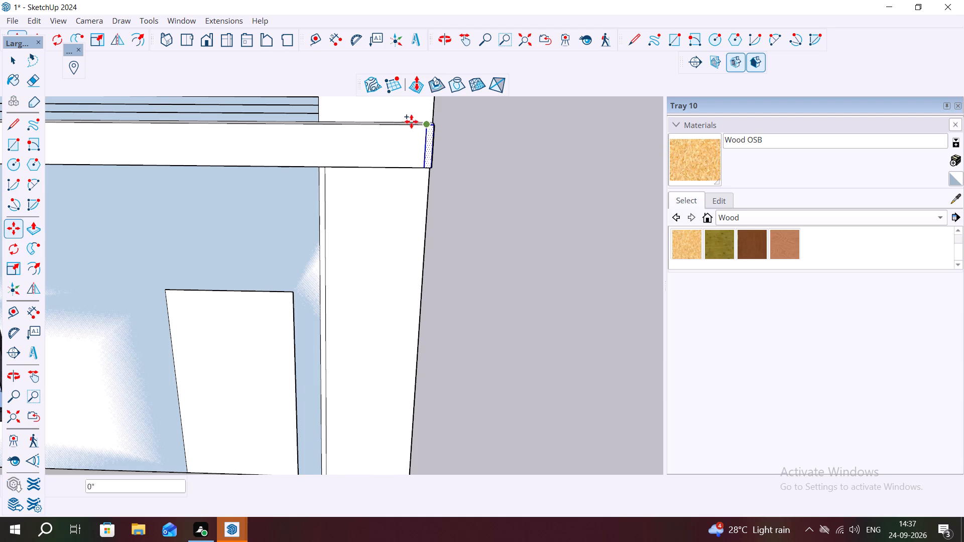
scroll(407, 117, "down", 9)
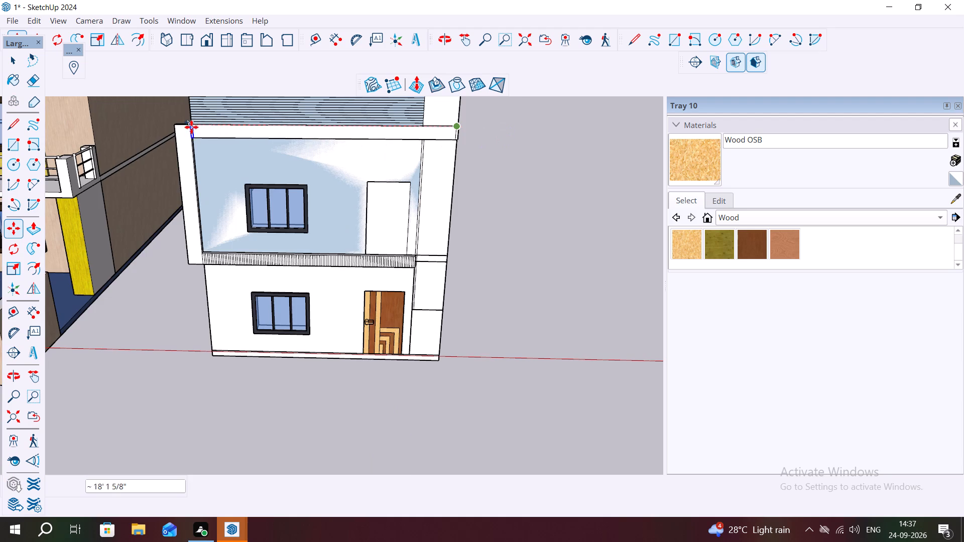
scroll(191, 127, "up", 13)
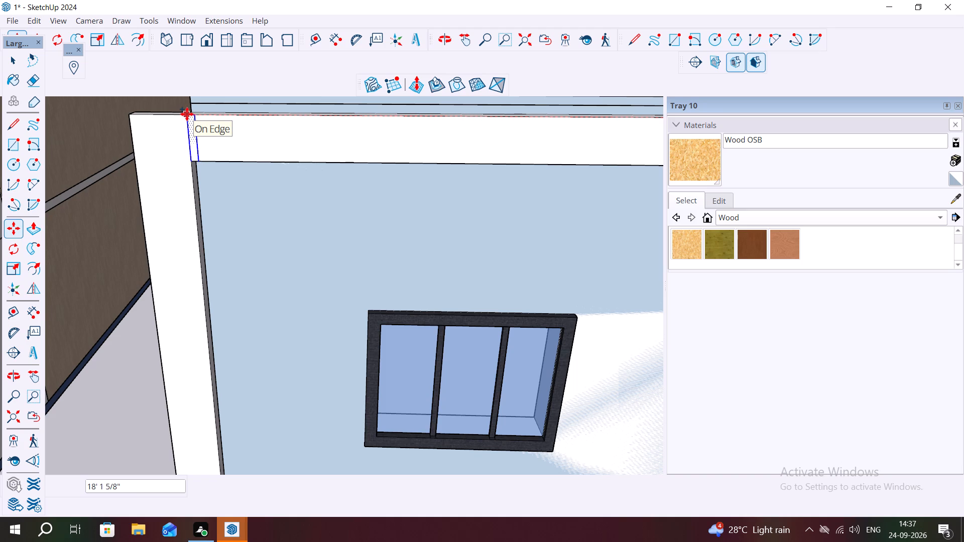
left_click(187, 114)
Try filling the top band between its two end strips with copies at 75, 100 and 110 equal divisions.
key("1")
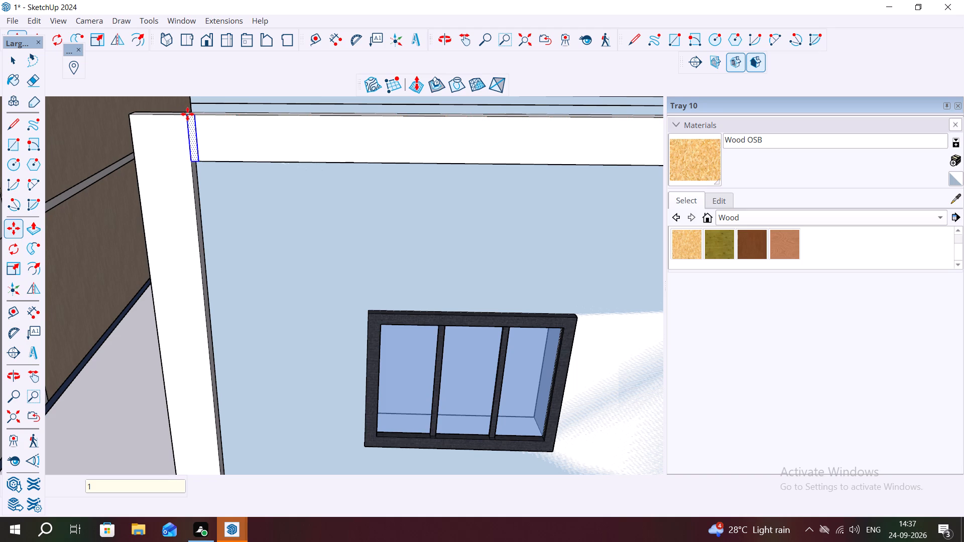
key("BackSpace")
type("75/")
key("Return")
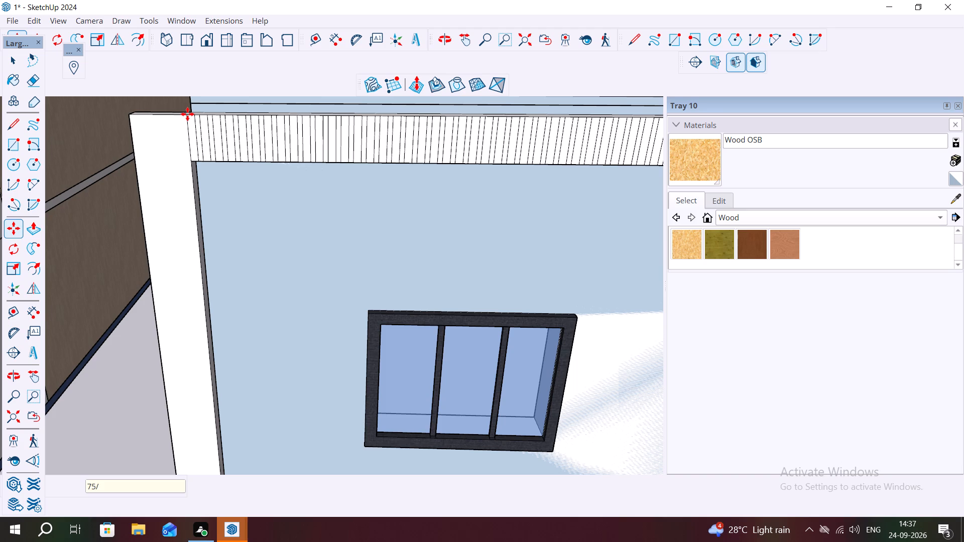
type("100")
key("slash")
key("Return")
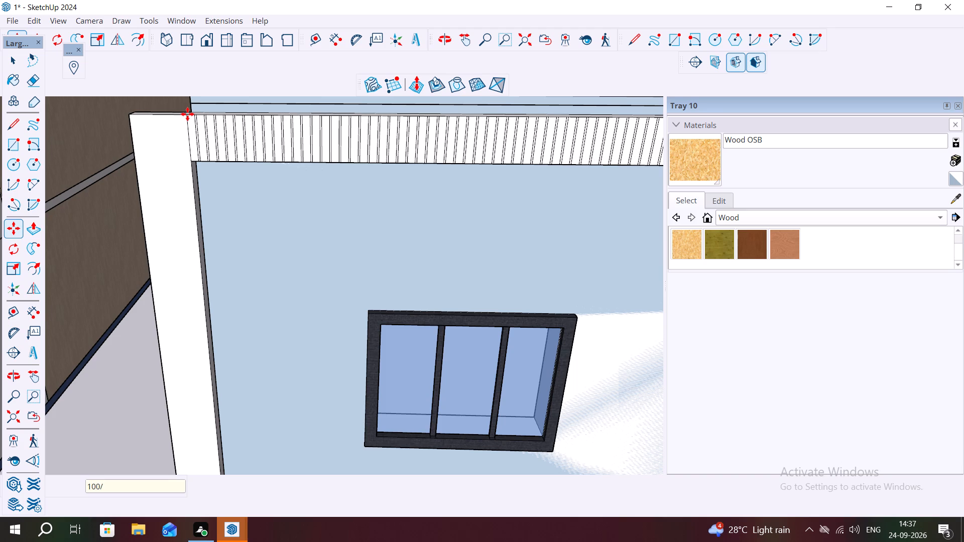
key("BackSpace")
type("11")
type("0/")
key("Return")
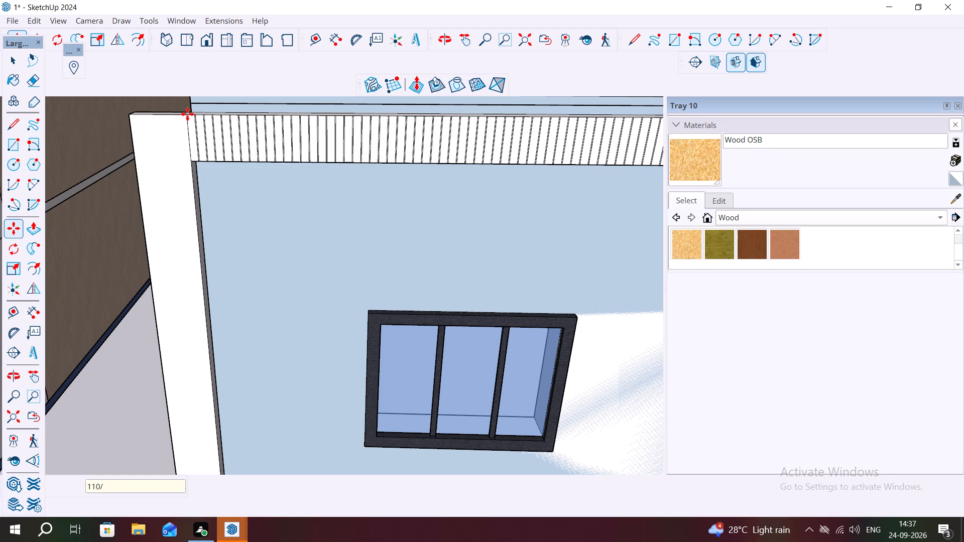
Fill the top band between its two end strips with copies at 115 equal divisions.
key("BackSpace")
key("BackSpace")
type("11")
type("5/")
key("Return")
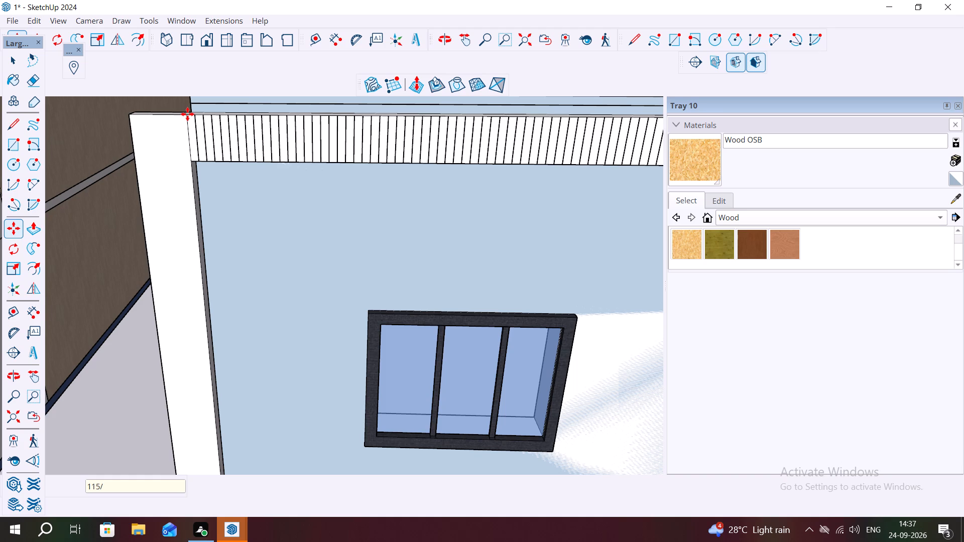
scroll(305, 206, "down", 5)
key("Escape")
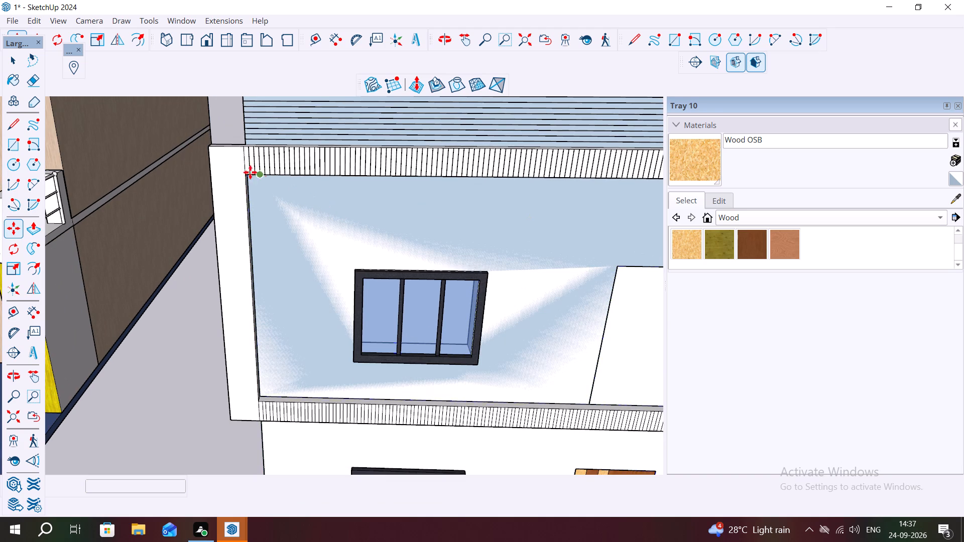
Copy the top band's end strip above the window side about 1 3/4" outward onto the vertical post.
key("space")
scroll(223, 163, "down", 2)
middle_click_drag(249, 150, 272, 125)
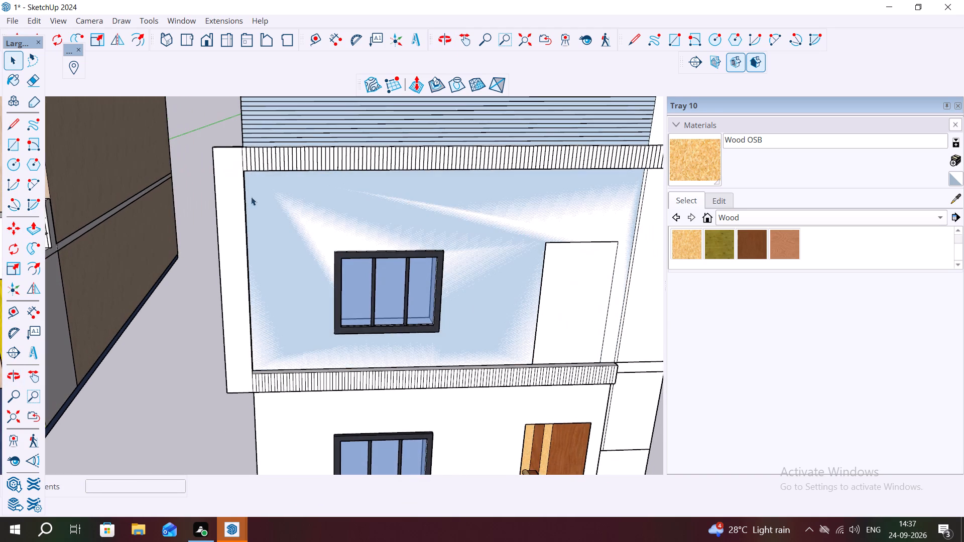
scroll(239, 181, "up", 6)
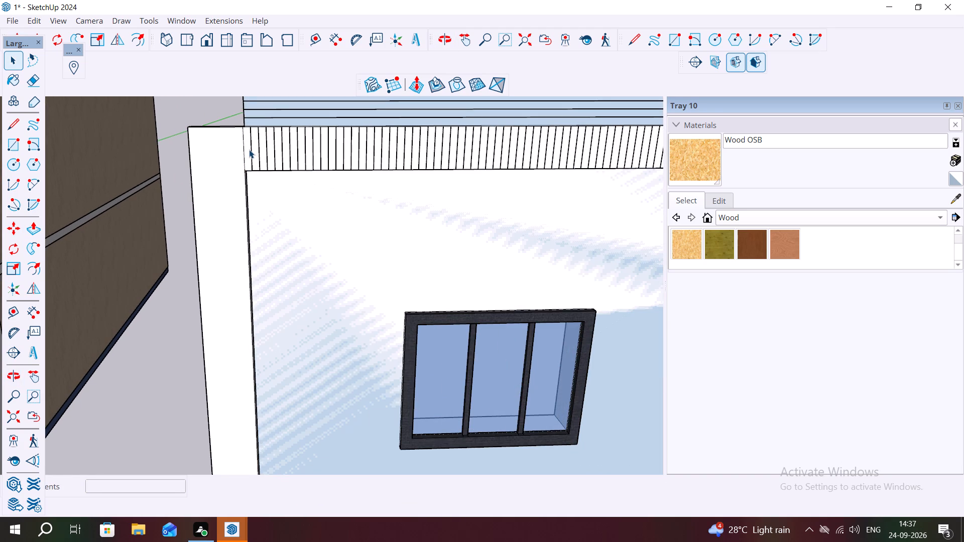
left_click(249, 150)
left_click(249, 150)
key("m")
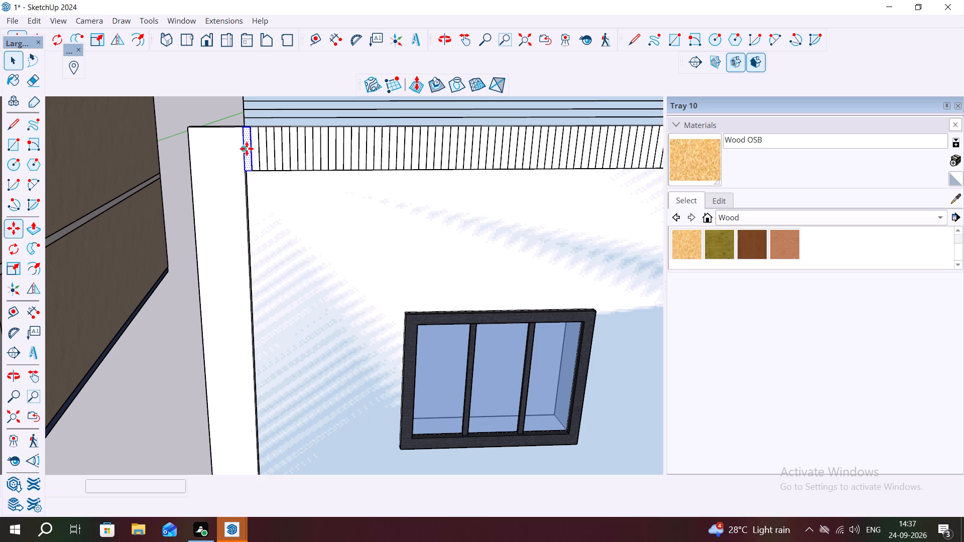
left_click(252, 170)
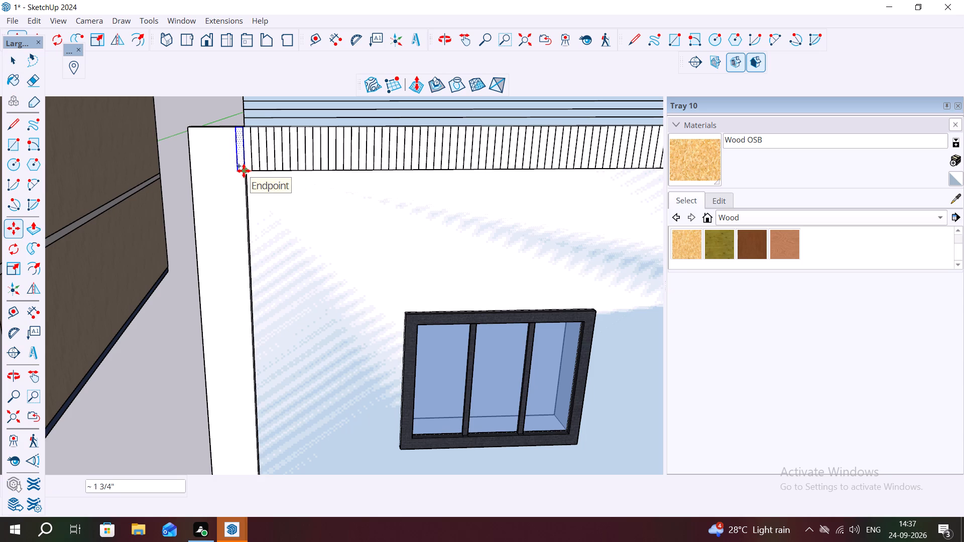
left_click(244, 171)
scroll(242, 172, "down", 2)
scroll(242, 169, "up", 7)
key("Escape")
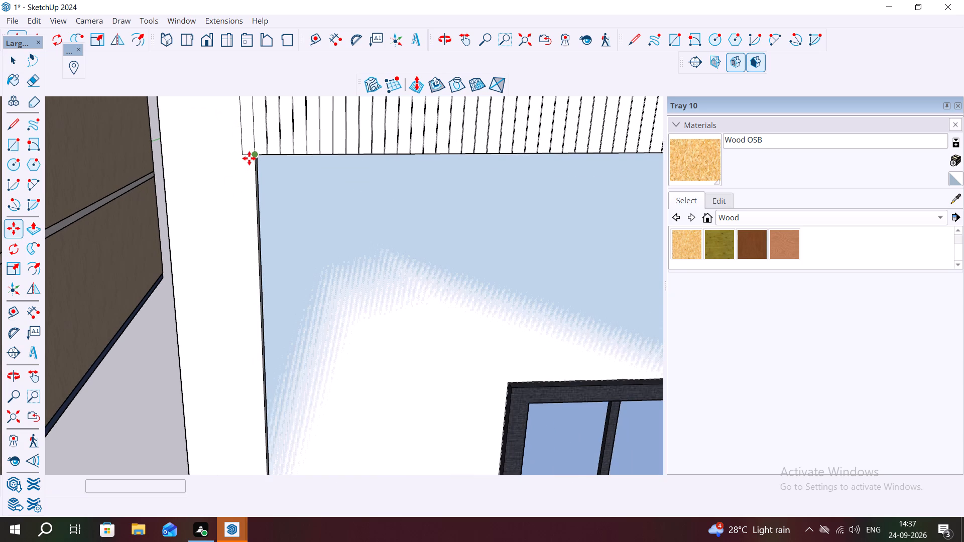
scroll(249, 158, "down", 1)
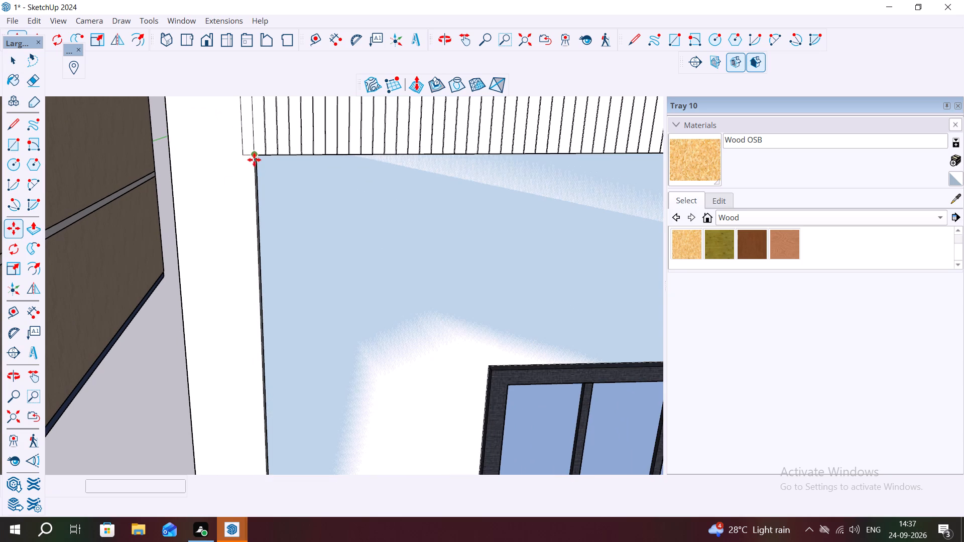
Draw a narrow rectangle about 1 13/16" by 10' 3 7/16" along the post's inner side, spanning the frame's full height.
key("space")
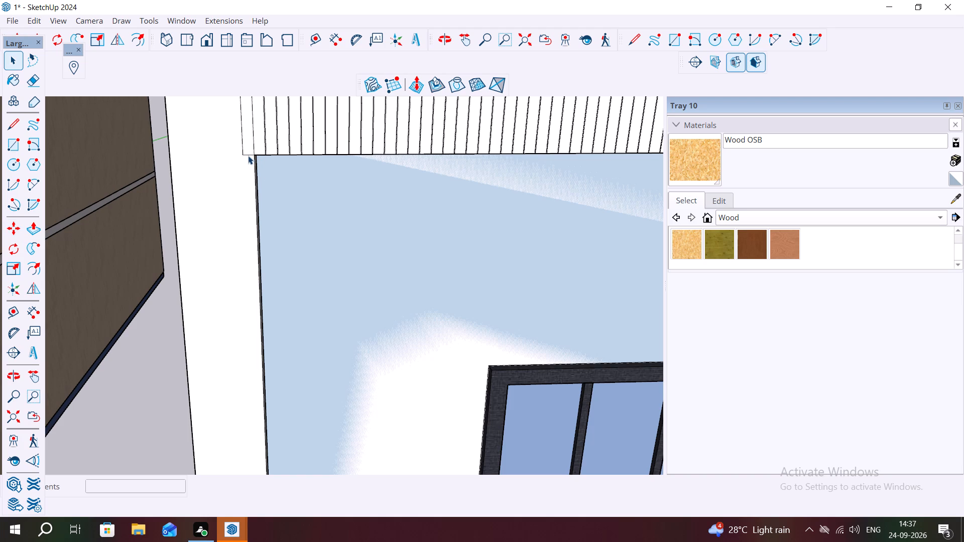
left_click(249, 154)
left_click(249, 154)
left_click(249, 154)
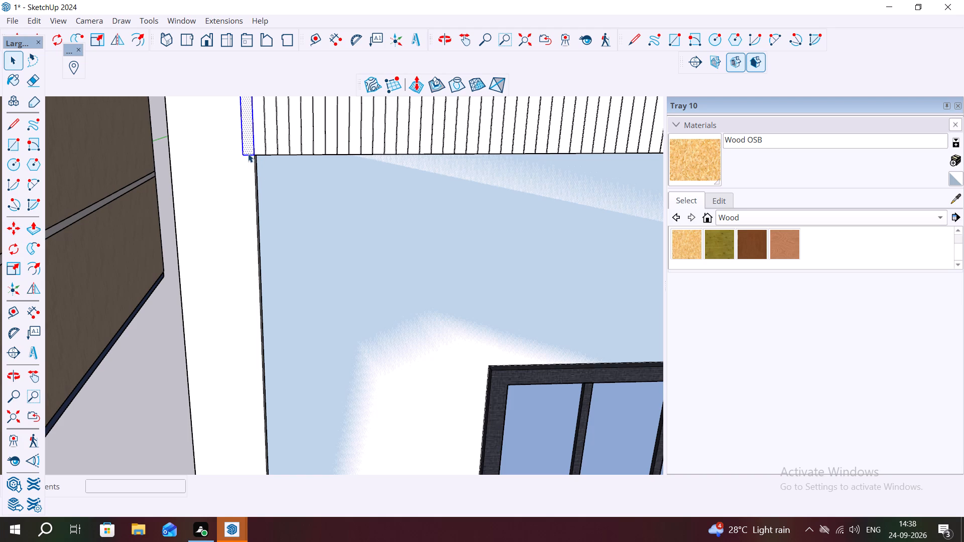
double_click(248, 154)
left_click(248, 154)
scroll(255, 157, "down", 2)
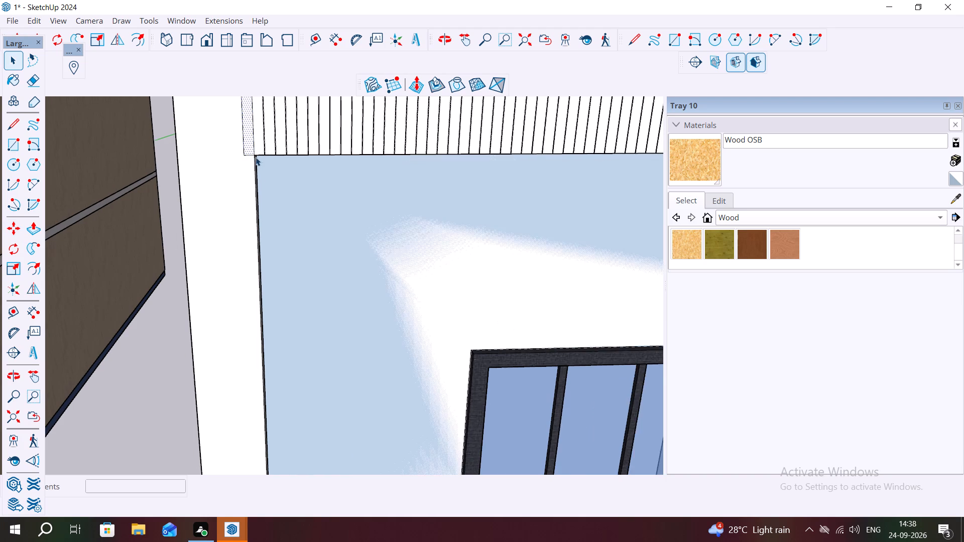
scroll(256, 157, "down", 5)
key("r")
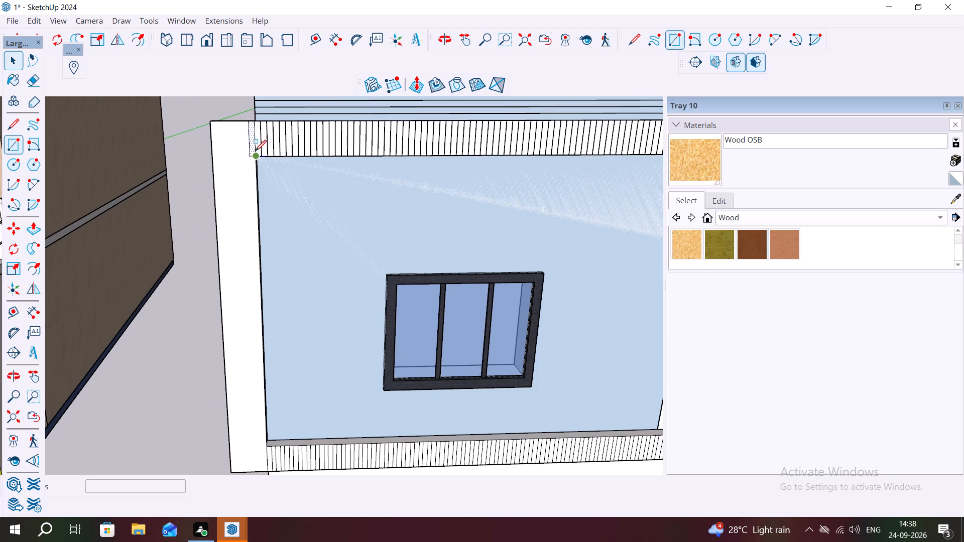
left_click(248, 123)
scroll(254, 114, "down", 3)
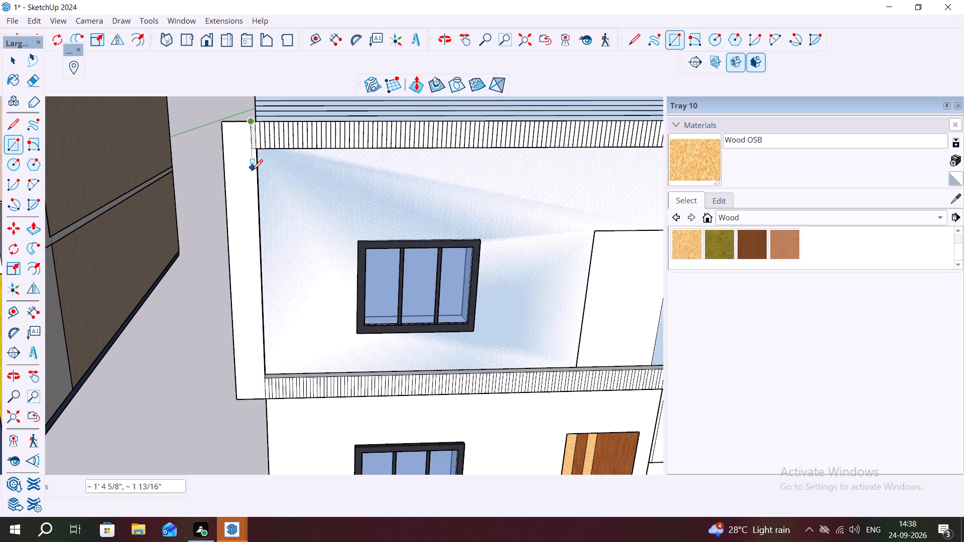
left_click(265, 402)
key("space")
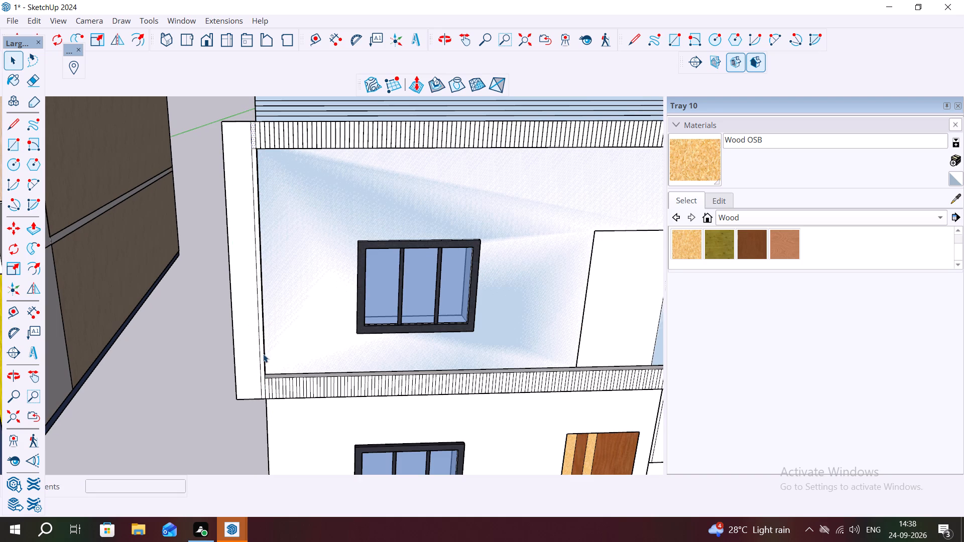
Copy the tall narrow strip about 11 7/16" across the vertical post to its outer edge.
left_click(262, 354)
left_click(262, 354)
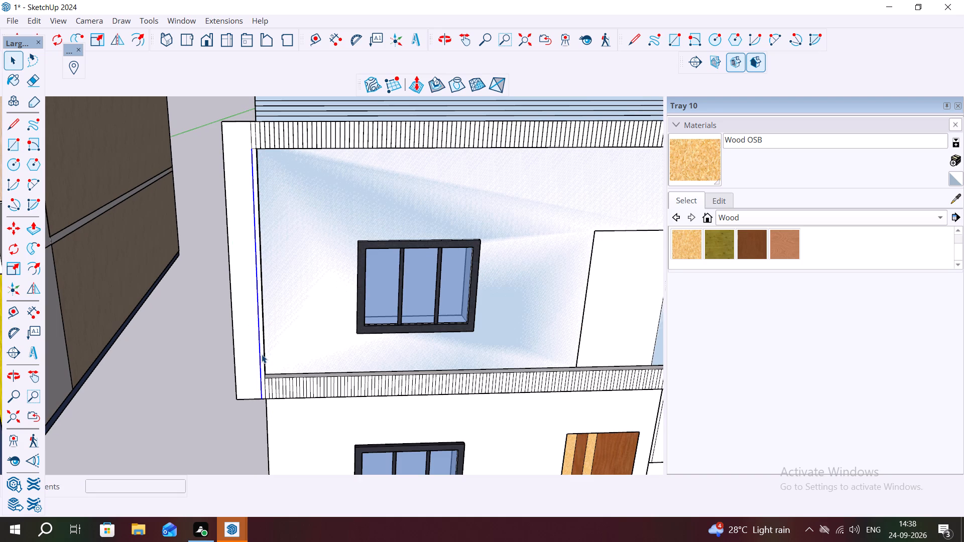
double_click(262, 354)
triple_click(262, 354)
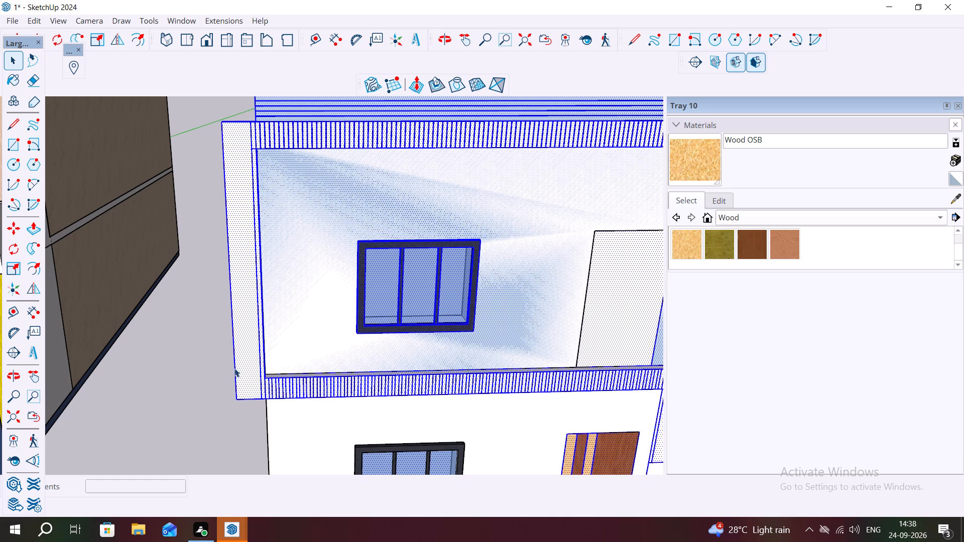
left_click(214, 354)
left_click(261, 360)
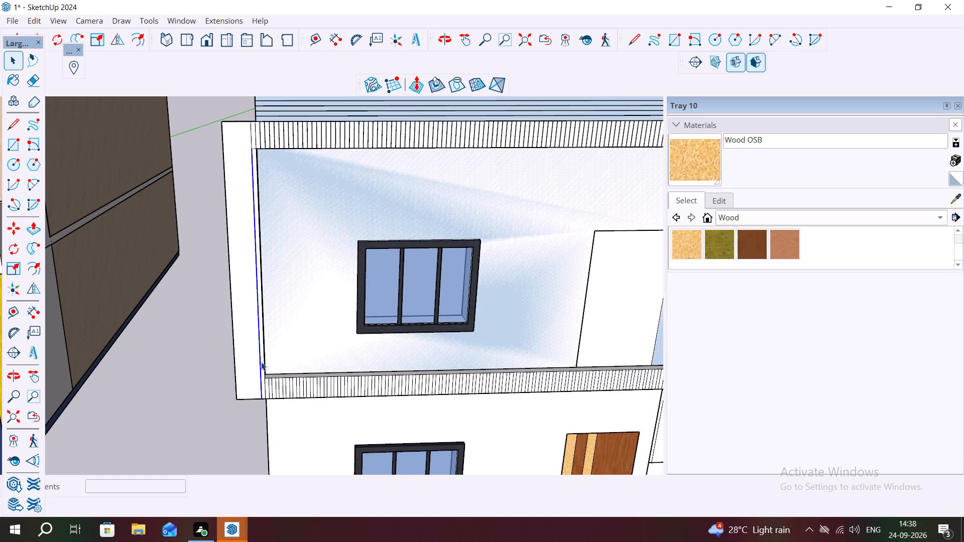
left_click(261, 362)
left_click(262, 363)
scroll(253, 349, "up", 6)
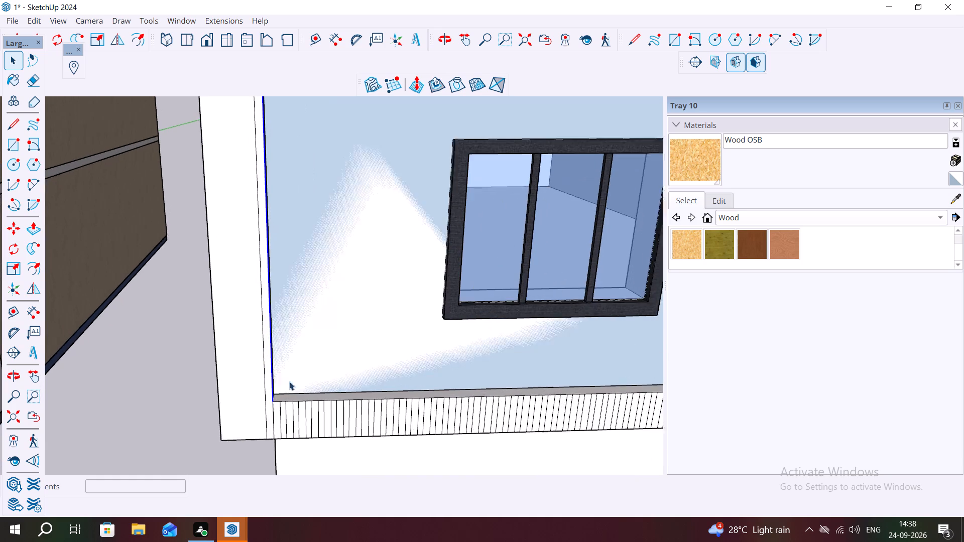
scroll(289, 381, "up", 1)
left_click(267, 397)
left_click(267, 397)
left_click(267, 397)
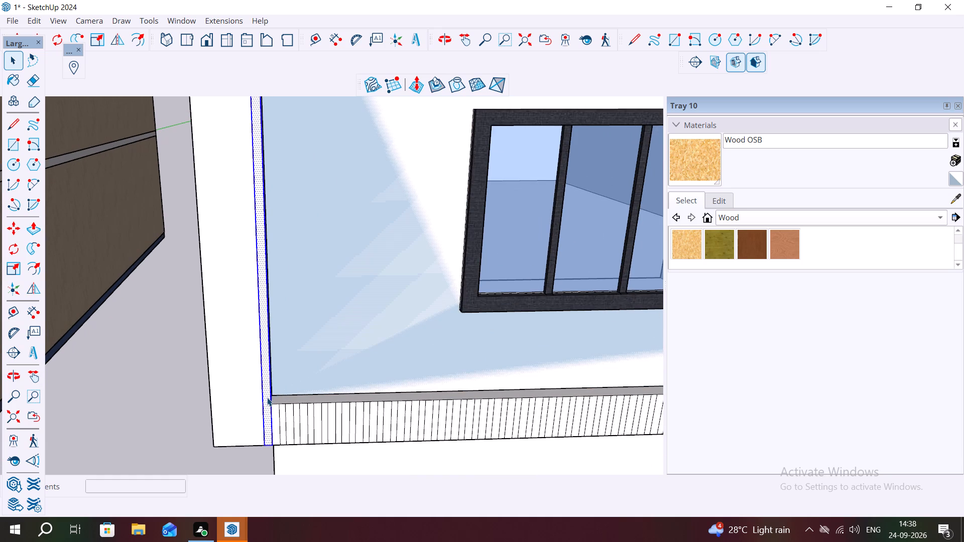
key("m")
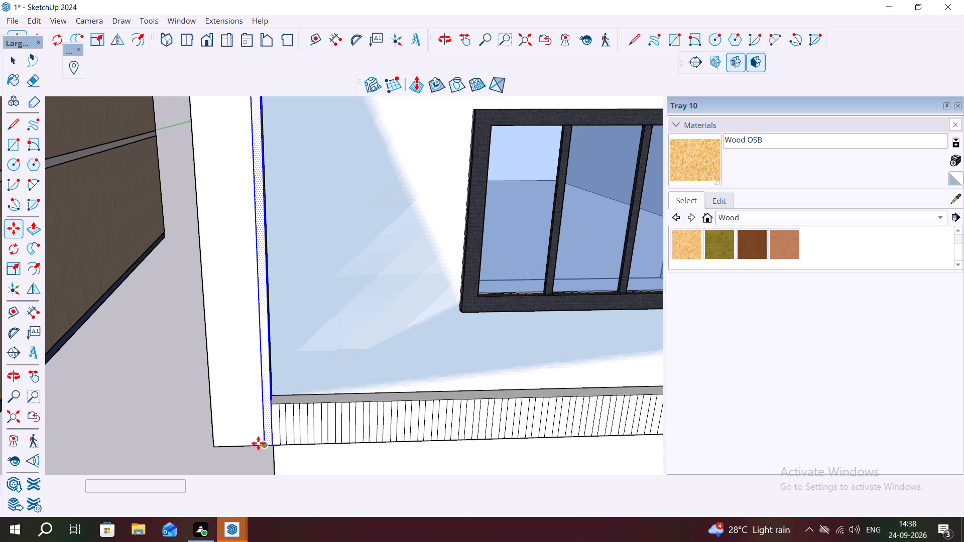
left_click(264, 447)
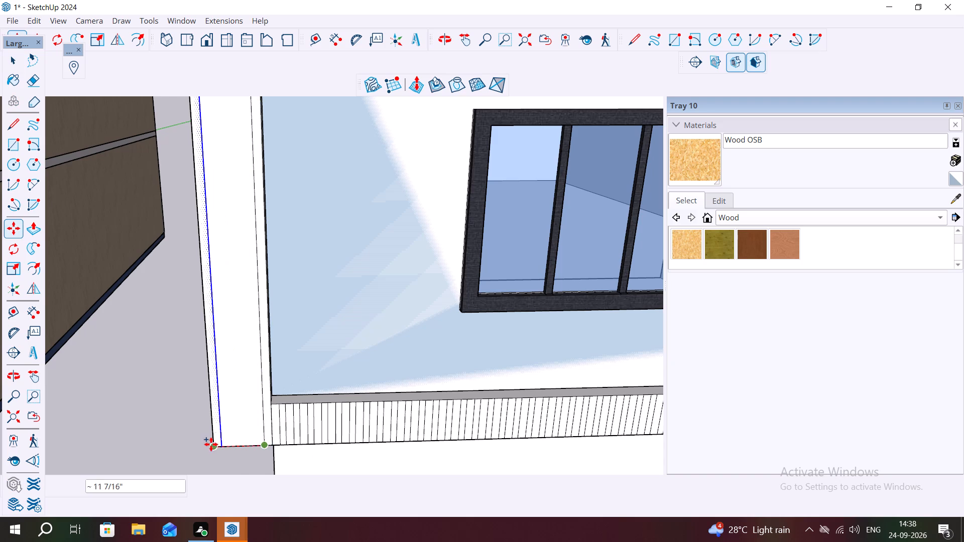
left_click(212, 444)
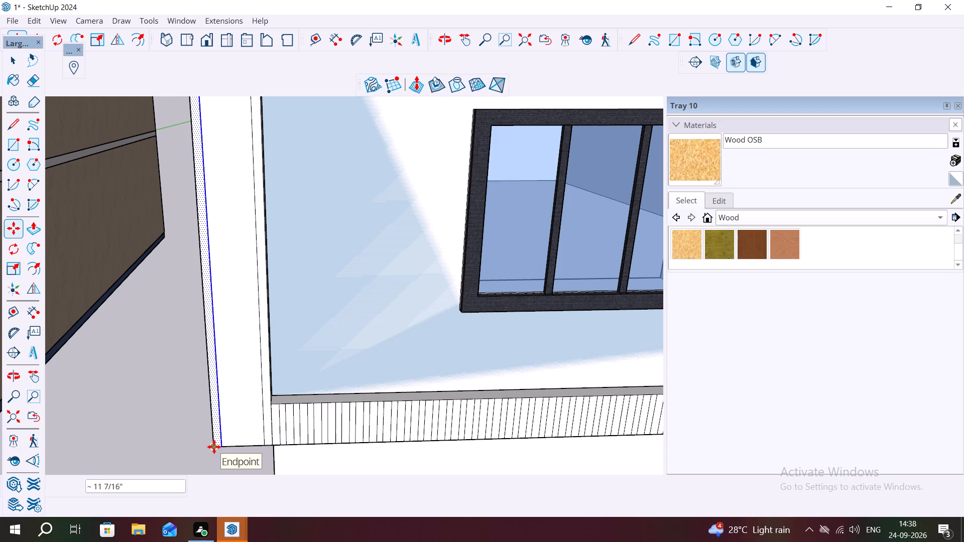
Fill the distance between the post's two tall strips with copies at 10 equal divisions.
type("10")
key("slash")
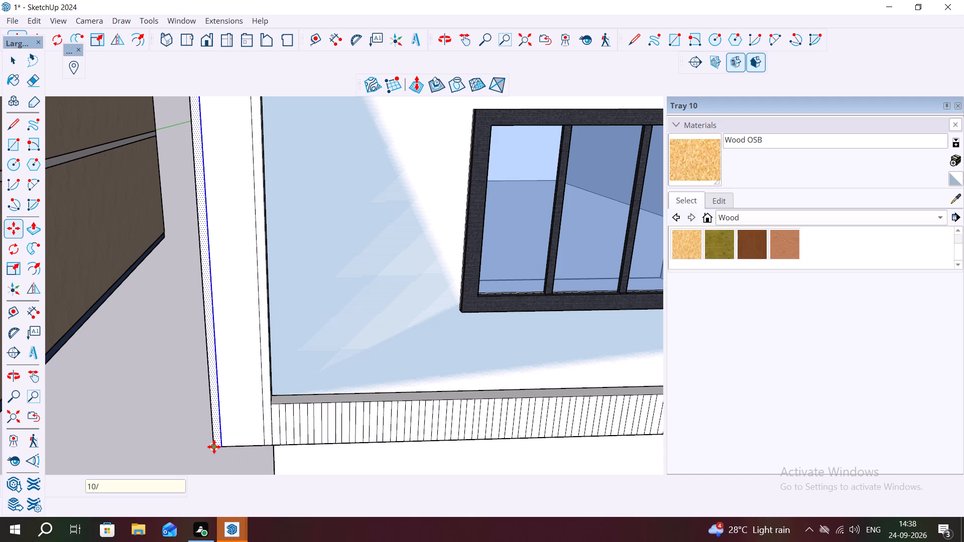
key("Return")
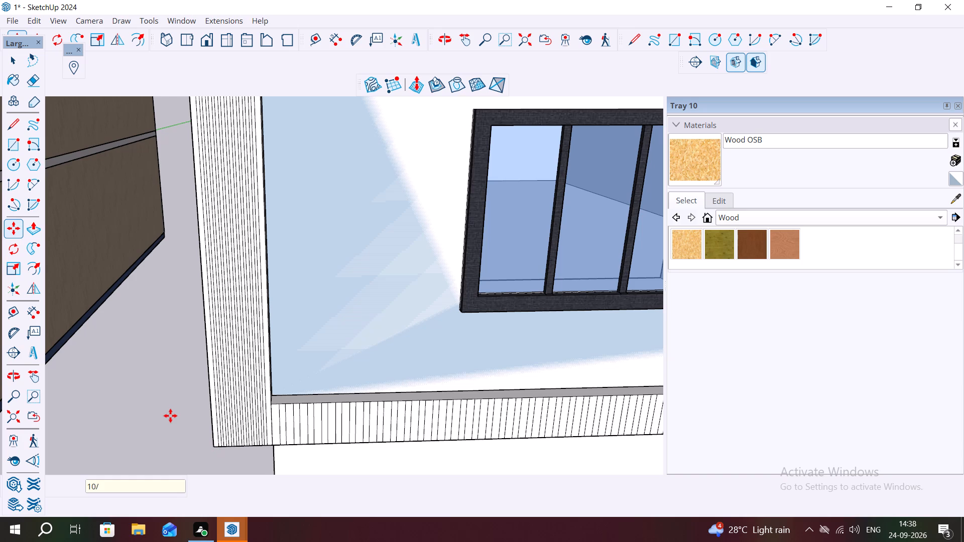
key("BackSpace")
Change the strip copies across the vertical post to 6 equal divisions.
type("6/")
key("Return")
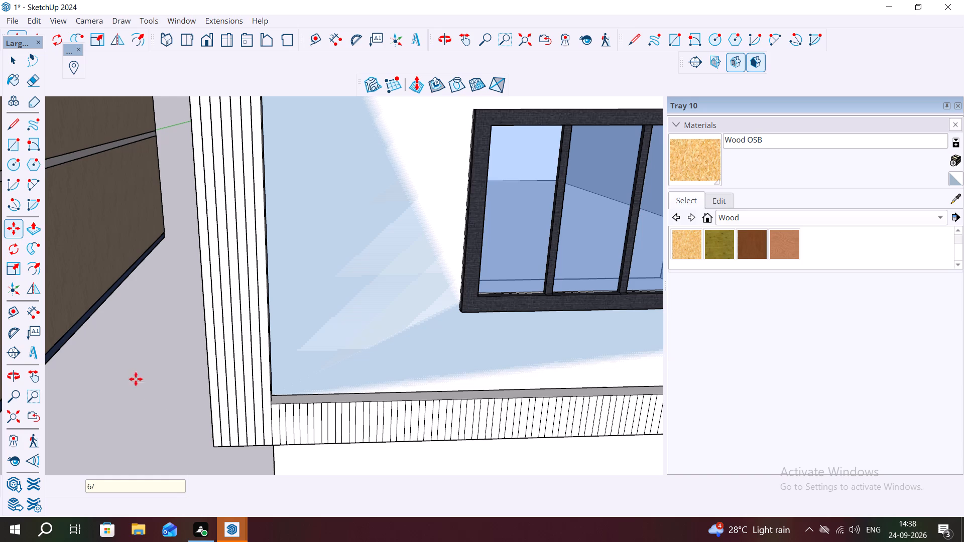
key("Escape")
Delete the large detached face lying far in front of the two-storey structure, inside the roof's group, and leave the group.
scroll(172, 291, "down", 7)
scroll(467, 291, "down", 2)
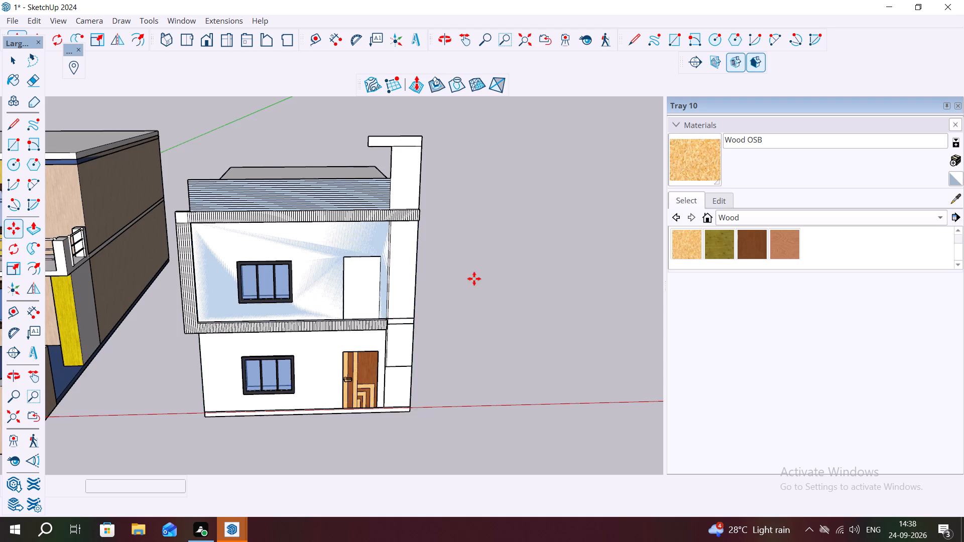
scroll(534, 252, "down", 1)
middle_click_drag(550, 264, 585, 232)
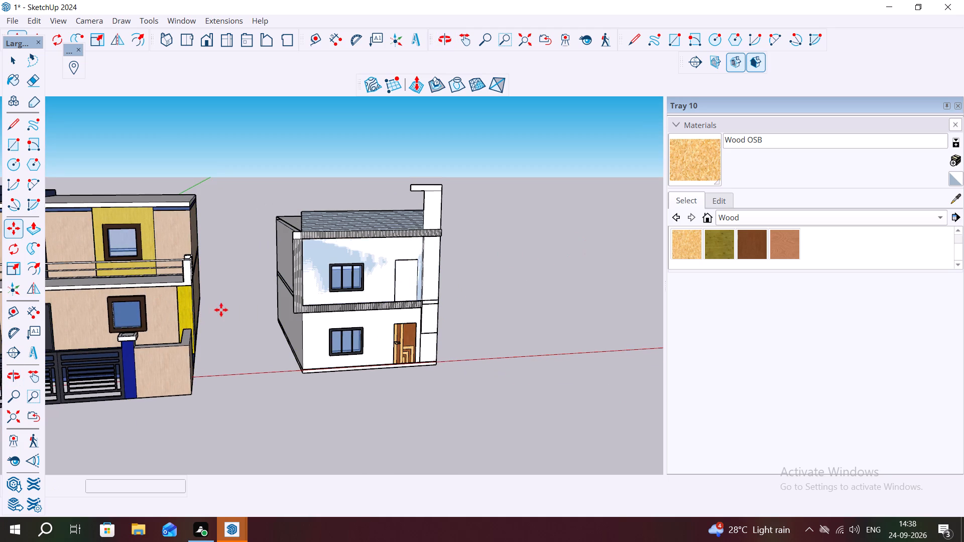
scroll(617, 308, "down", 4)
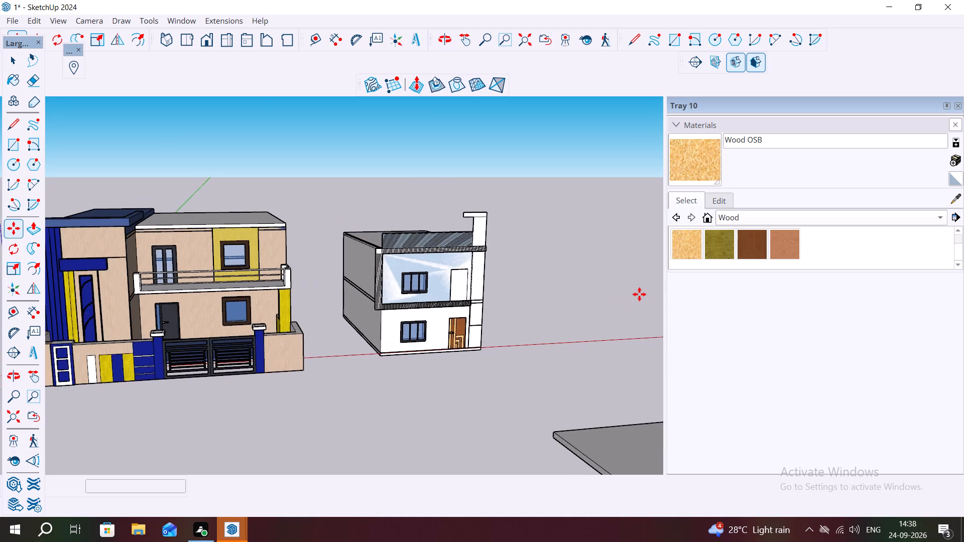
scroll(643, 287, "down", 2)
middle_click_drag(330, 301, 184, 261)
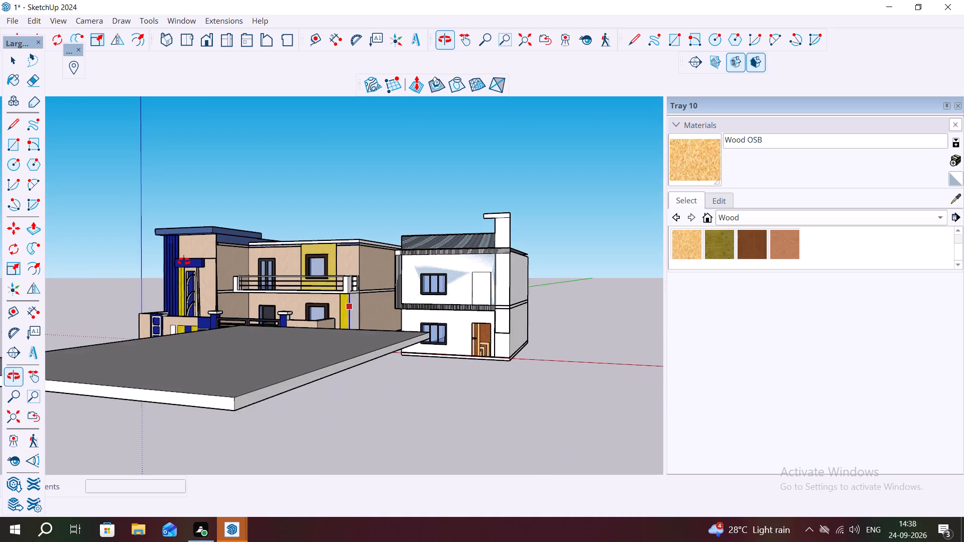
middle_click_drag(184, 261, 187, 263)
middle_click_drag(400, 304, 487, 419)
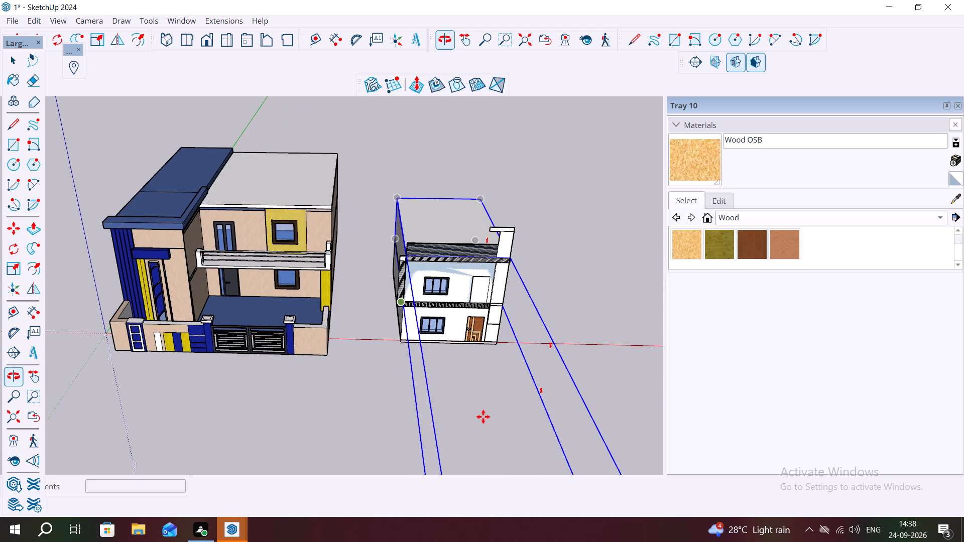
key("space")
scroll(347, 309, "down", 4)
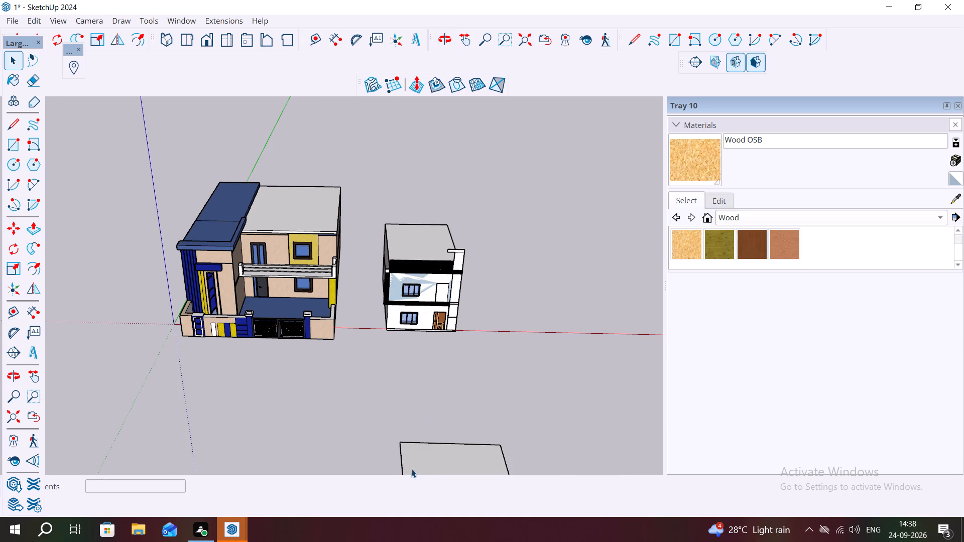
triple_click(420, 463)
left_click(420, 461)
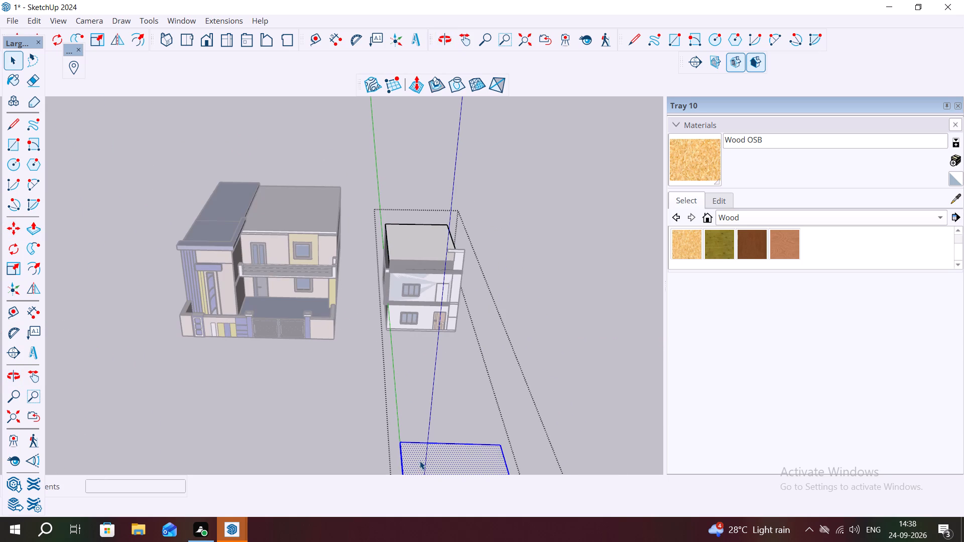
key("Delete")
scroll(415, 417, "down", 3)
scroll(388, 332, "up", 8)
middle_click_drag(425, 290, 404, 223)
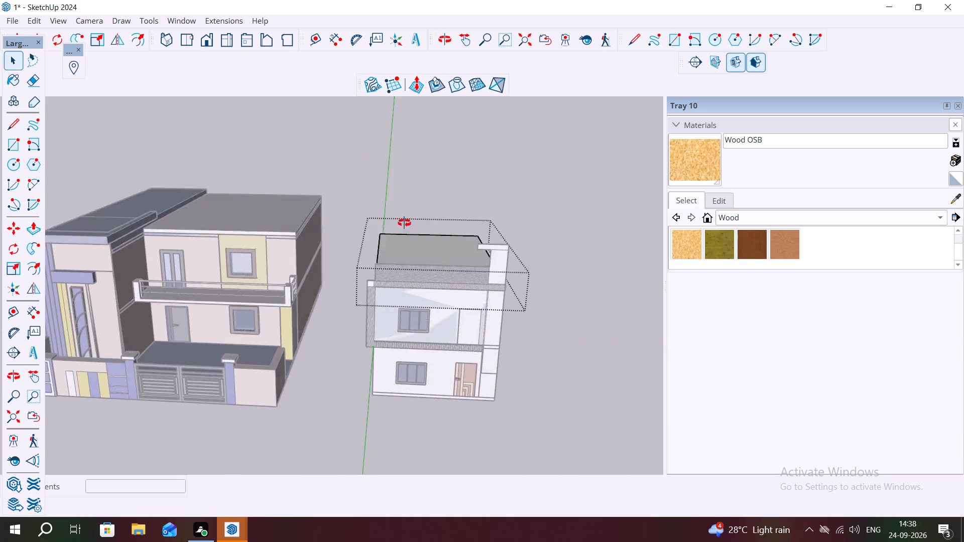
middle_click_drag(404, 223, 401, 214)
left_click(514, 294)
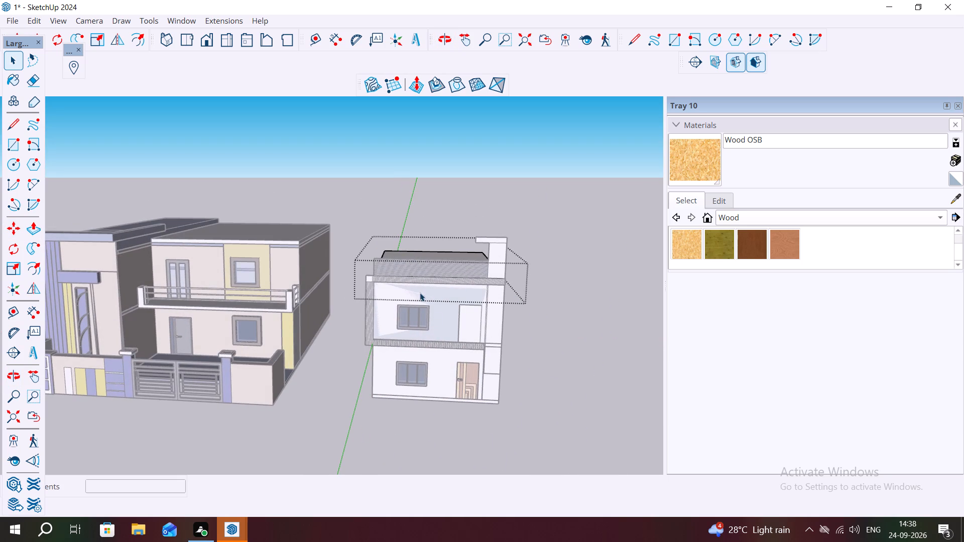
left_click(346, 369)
Examine the strip layout where the vertical post meets the top and bottom bands.
scroll(386, 278, "up", 8)
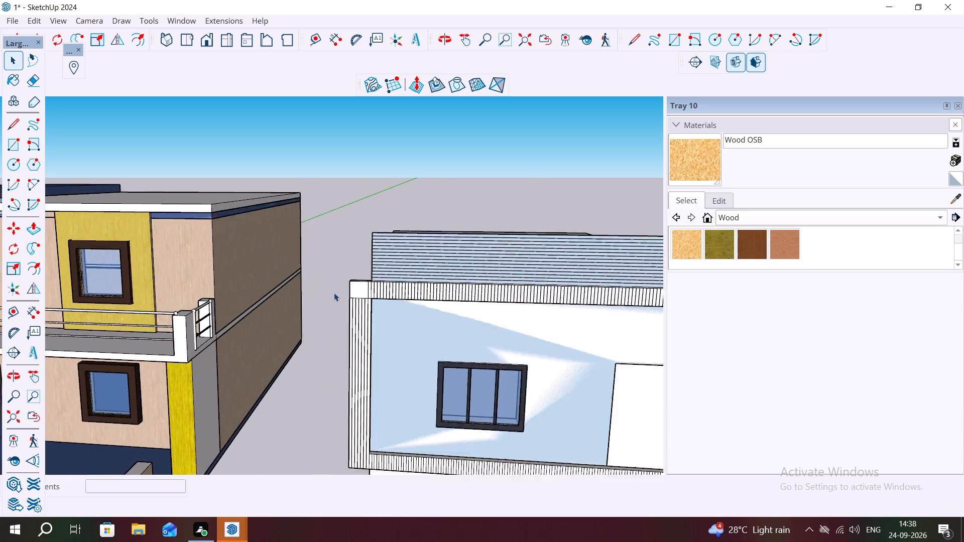
scroll(334, 293, "up", 9)
scroll(347, 300, "down", 2)
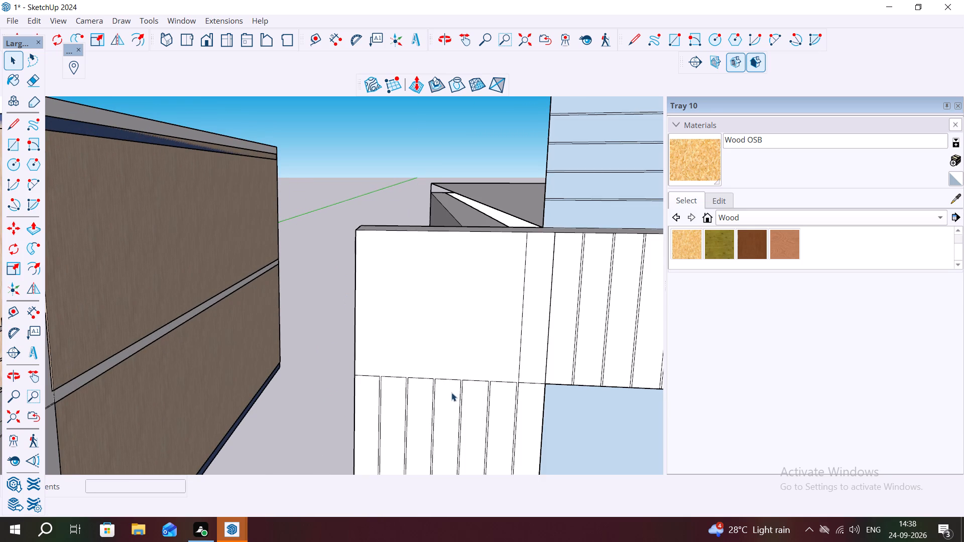
scroll(449, 390, "up", 1)
scroll(577, 357, "up", 3)
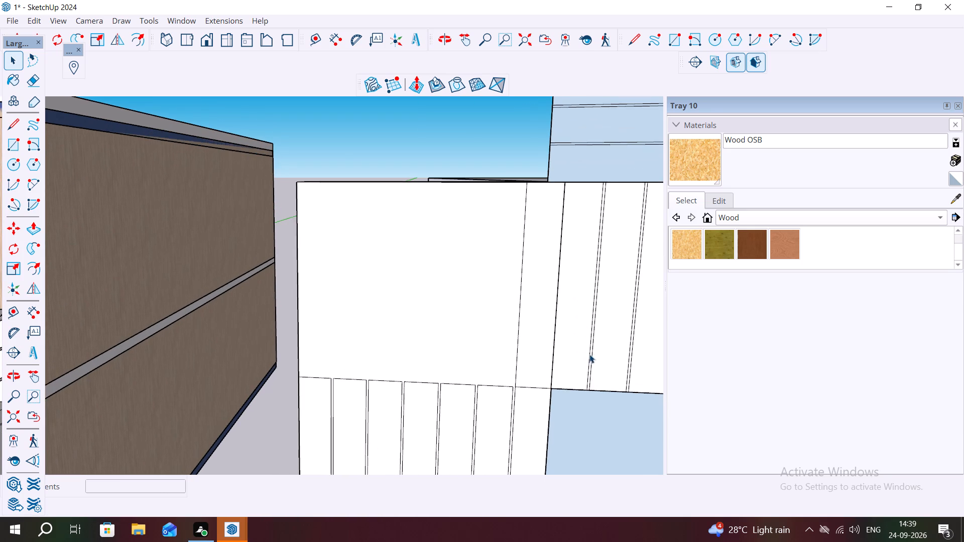
scroll(595, 264, "up", 1)
middle_click_drag(594, 263, 526, 272)
scroll(517, 258, "down", 3)
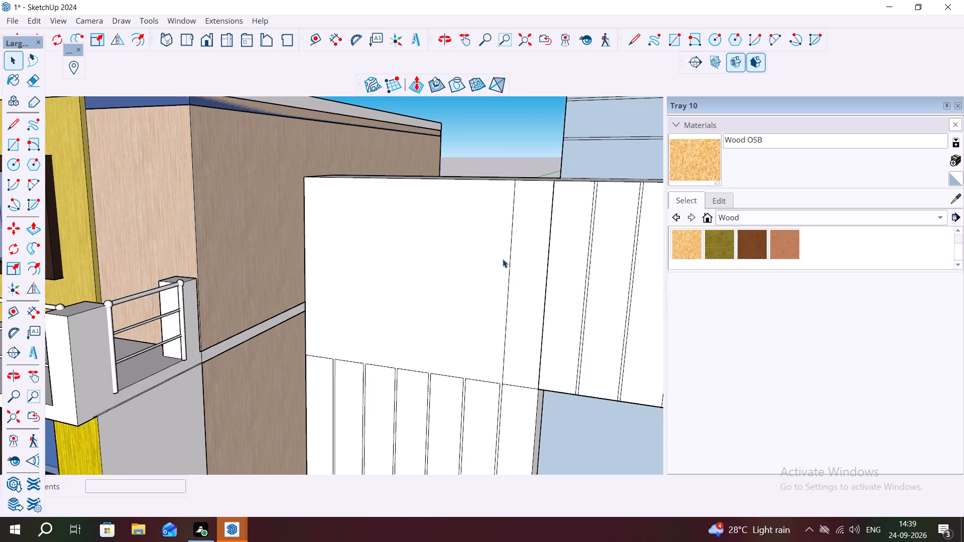
scroll(503, 259, "down", 3)
scroll(456, 257, "down", 2)
scroll(484, 355, "up", 3)
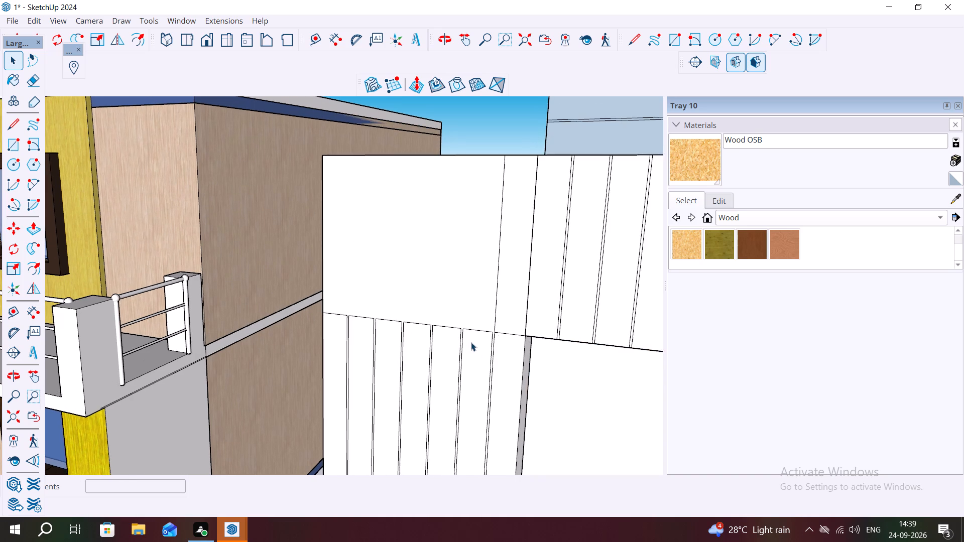
scroll(469, 338, "down", 17)
scroll(409, 205, "down", 4)
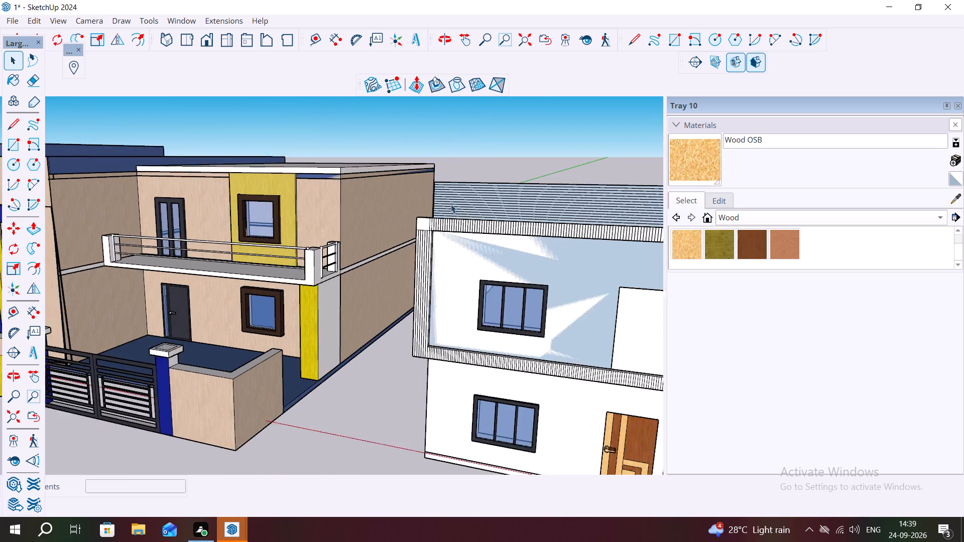
scroll(451, 204, "down", 2)
scroll(439, 348, "up", 20)
scroll(439, 348, "up", 2)
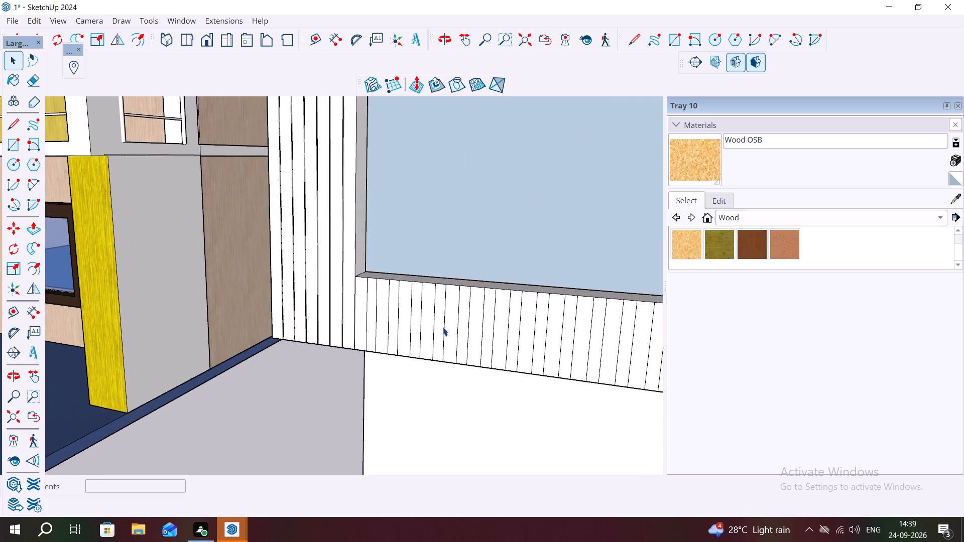
scroll(443, 324, "down", 5)
scroll(358, 296, "up", 9)
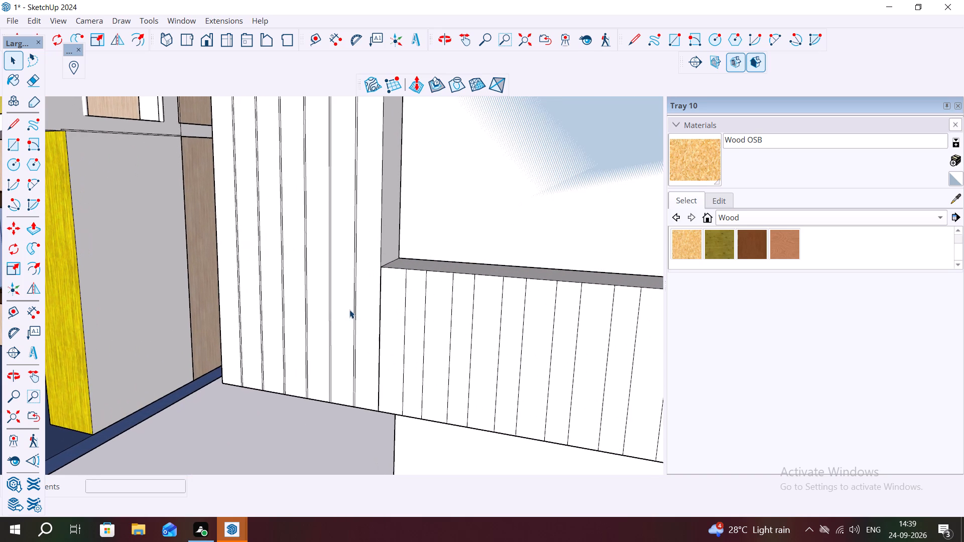
Undo the detached face's deletion and the strip copies across the vertical post, keeping only the inner strip.
key("ctrl+z")
scroll(303, 297, "down", 3)
middle_click_drag(284, 284, 401, 356)
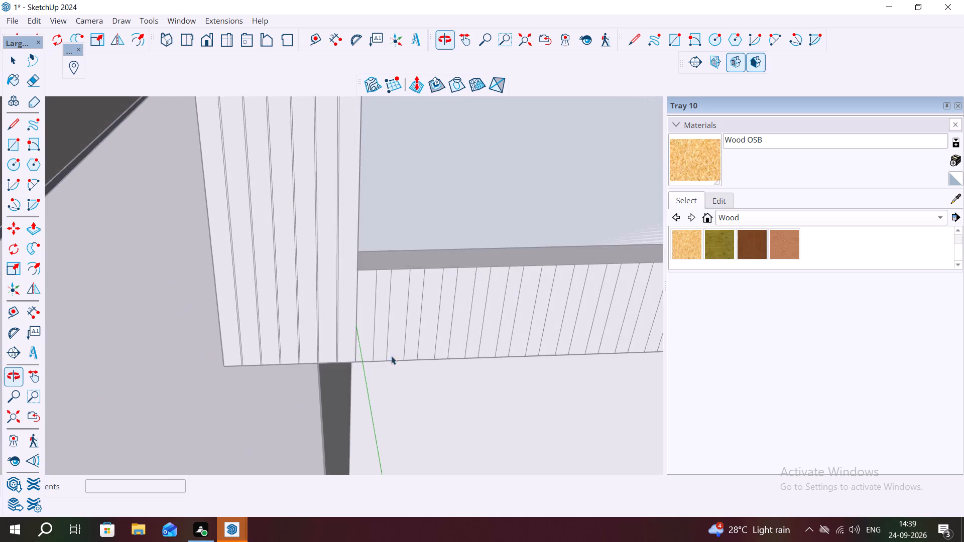
scroll(351, 348, "down", 20)
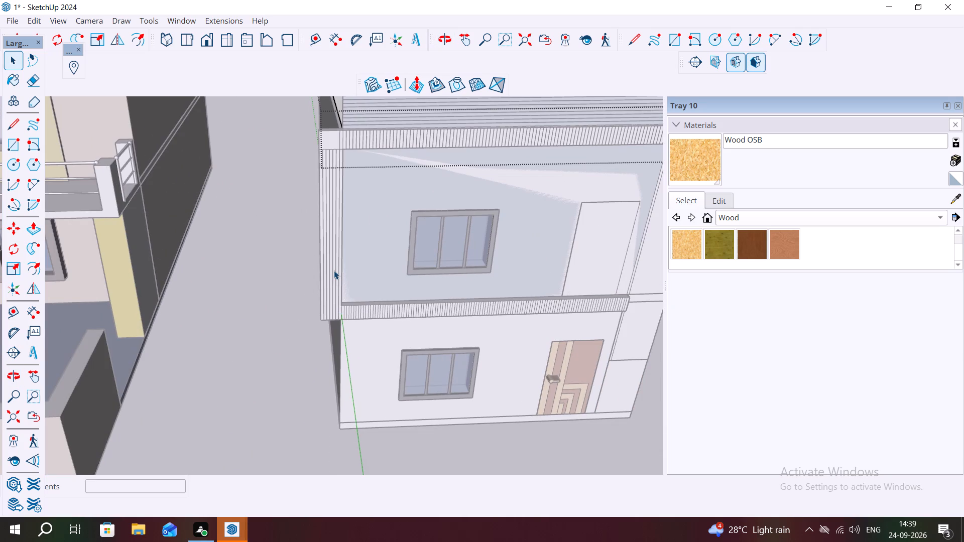
key("ctrl+z")
key("ctrl+z")
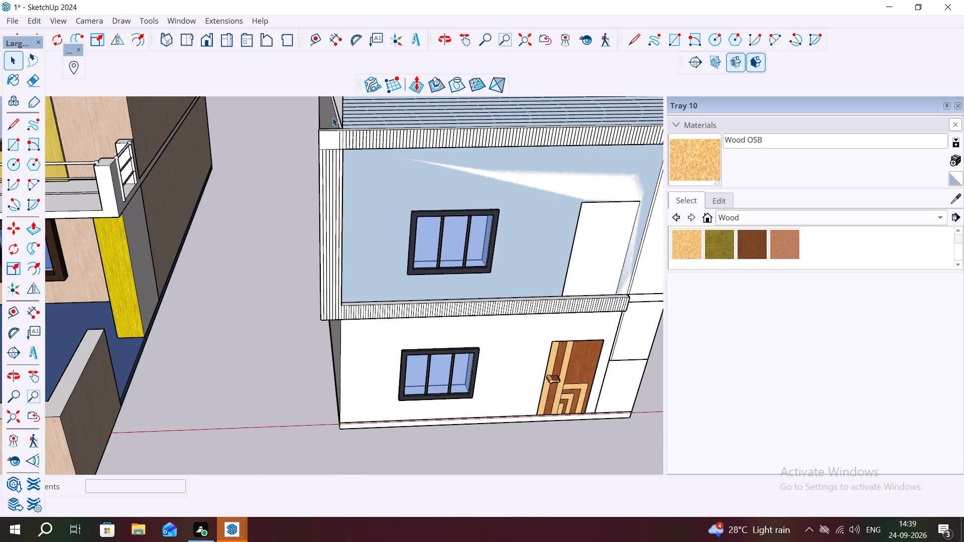
key("ctrl+z")
Delete the short horizontal line crossing the post's inner strip at the top band's lower edge.
scroll(334, 141, "up", 7)
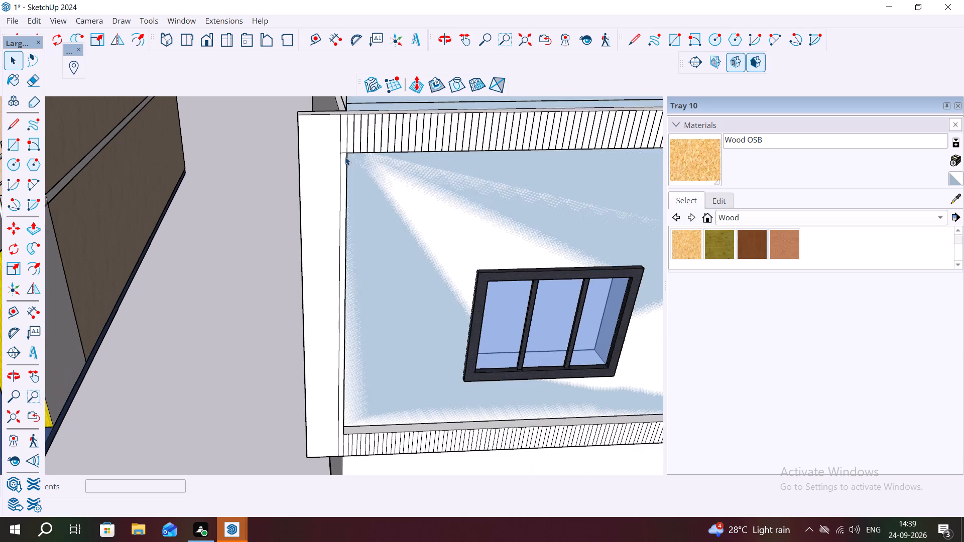
scroll(354, 139, "up", 3)
left_click(339, 157)
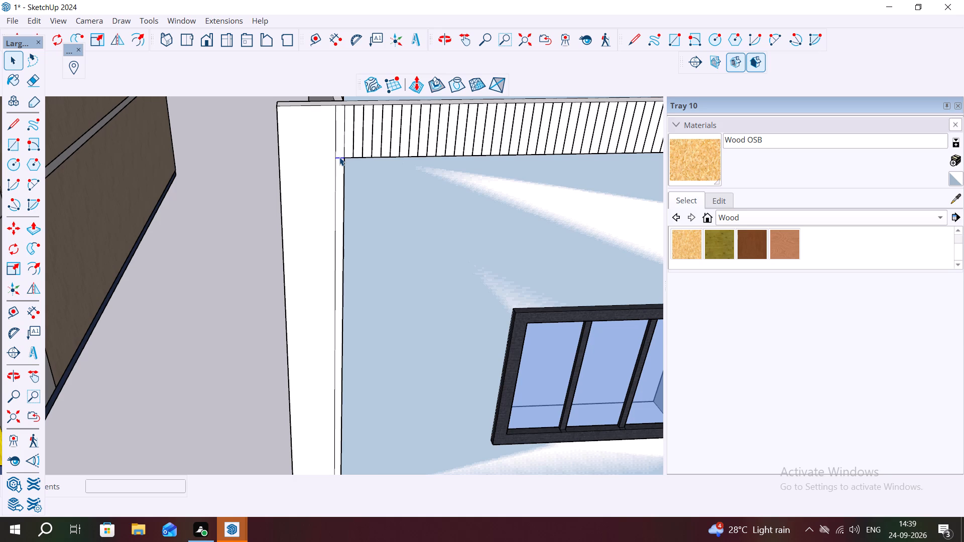
key("Delete")
Copy the full-height inner strip about 11 7/16" across the vertical post to its outer edge.
scroll(339, 157, "down", 1)
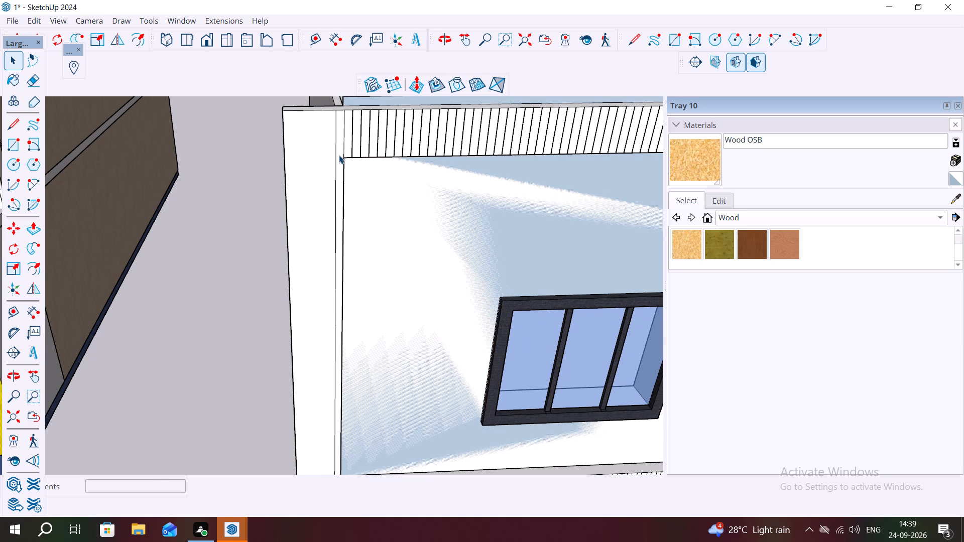
left_click(339, 155)
key("m")
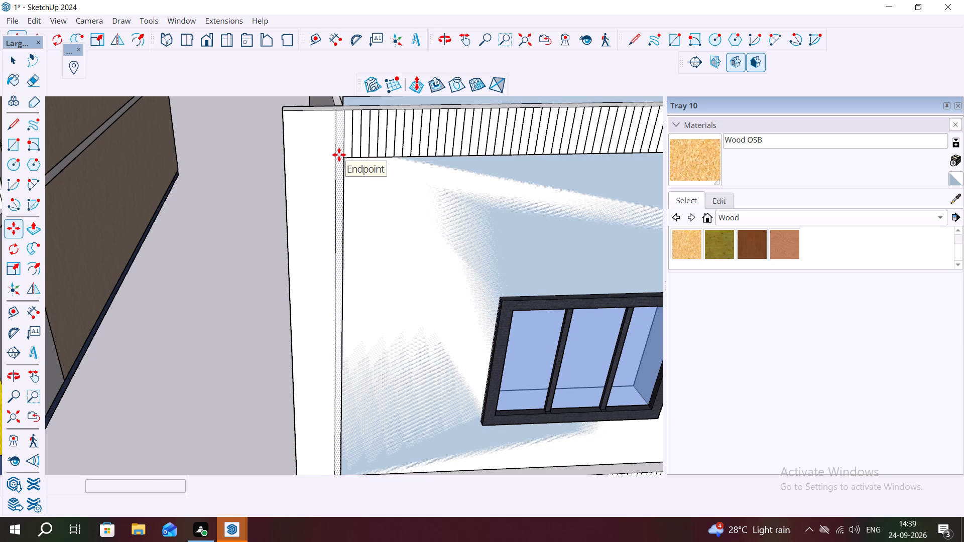
key("space")
double_click(337, 155)
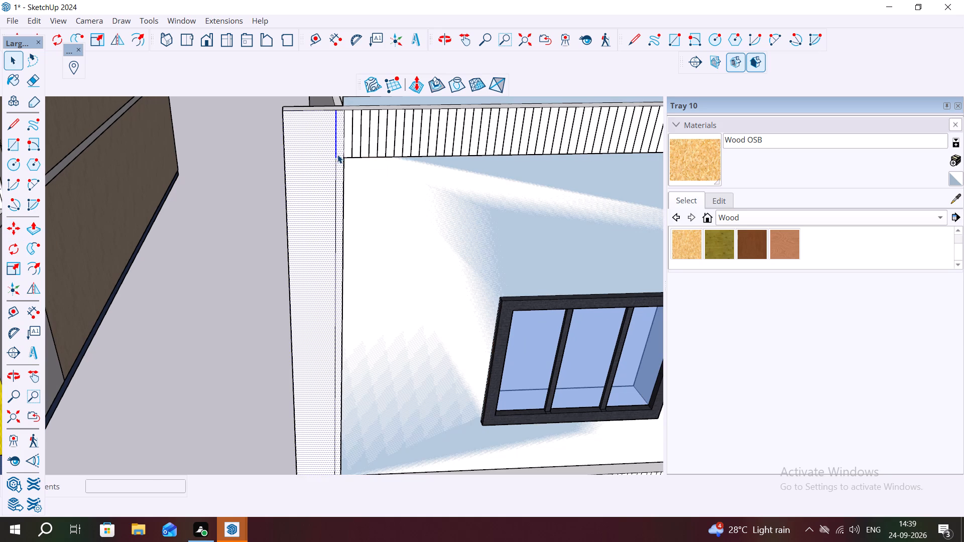
left_click(343, 157)
left_click(342, 157)
double_click(340, 176)
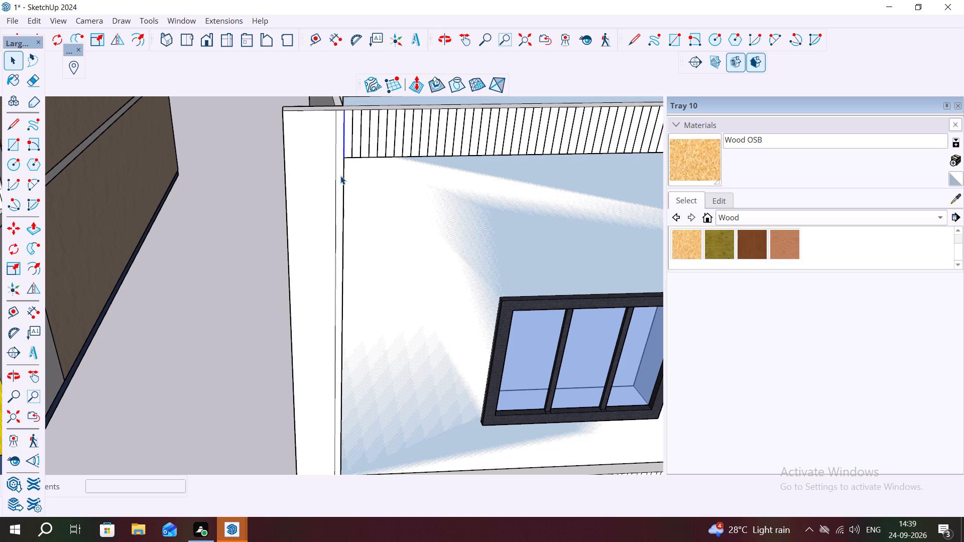
key("m")
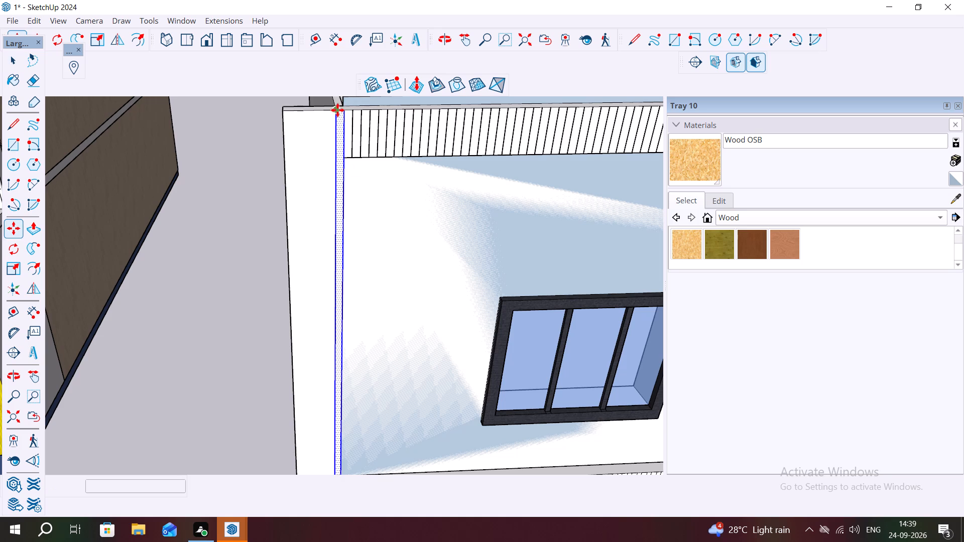
left_click(336, 110, "ctrl")
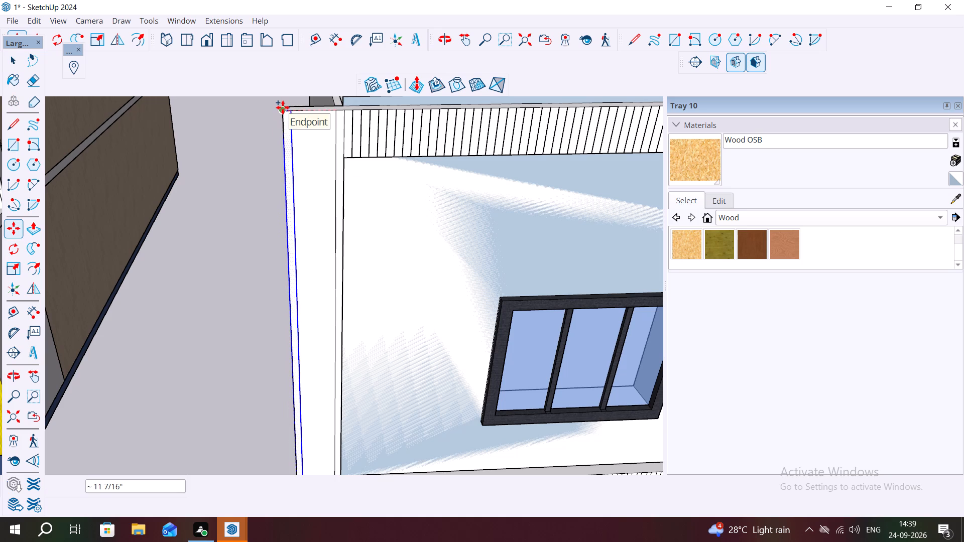
left_click(283, 107)
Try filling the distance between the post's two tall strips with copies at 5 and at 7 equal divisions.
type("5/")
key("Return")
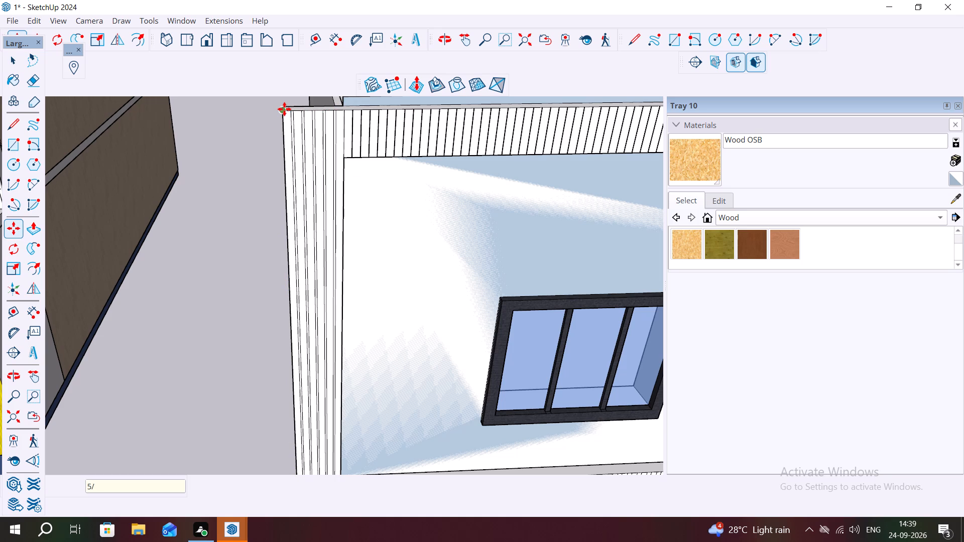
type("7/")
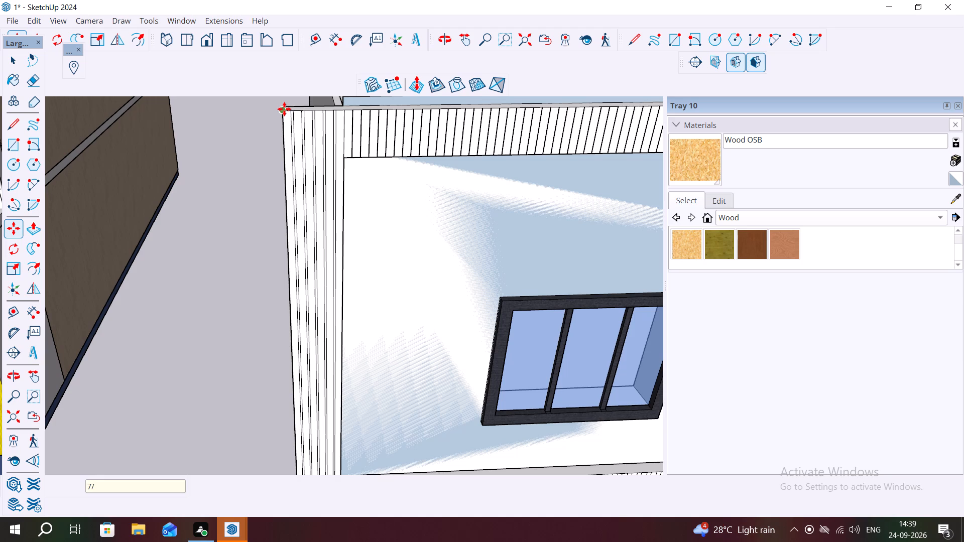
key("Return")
Fill the distance between the post's two tall strips with copies at 8 equal divisions.
scroll(293, 109, "up", 1)
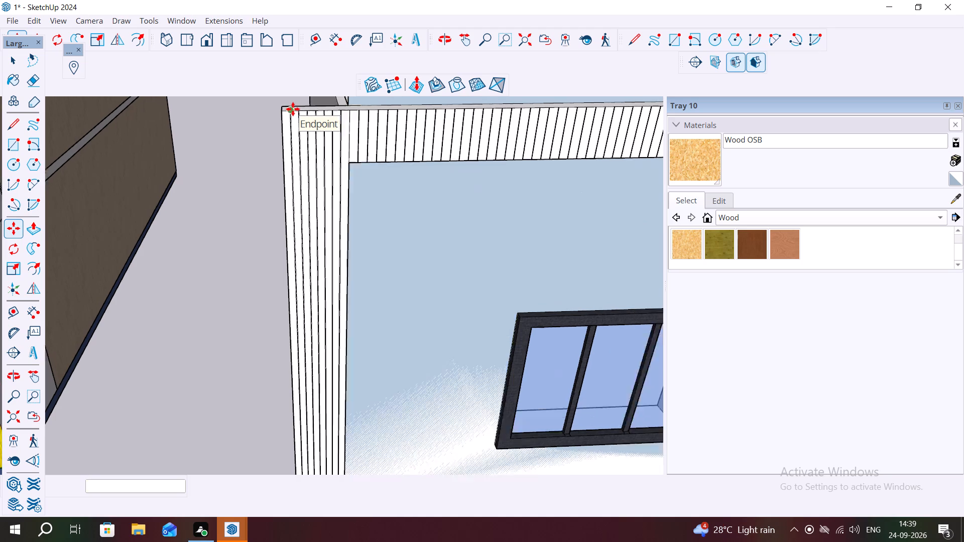
scroll(293, 109, "up", 7)
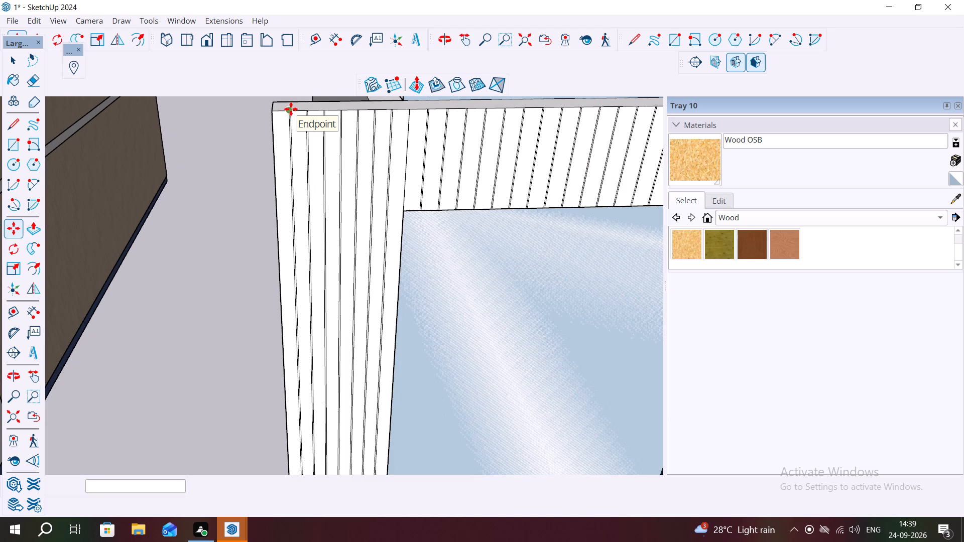
key("8")
key("slash")
key("Return")
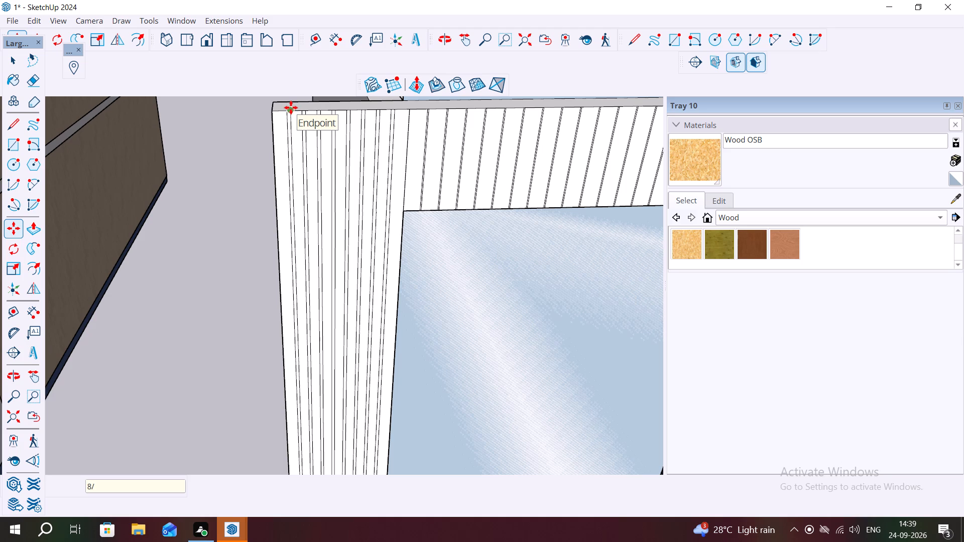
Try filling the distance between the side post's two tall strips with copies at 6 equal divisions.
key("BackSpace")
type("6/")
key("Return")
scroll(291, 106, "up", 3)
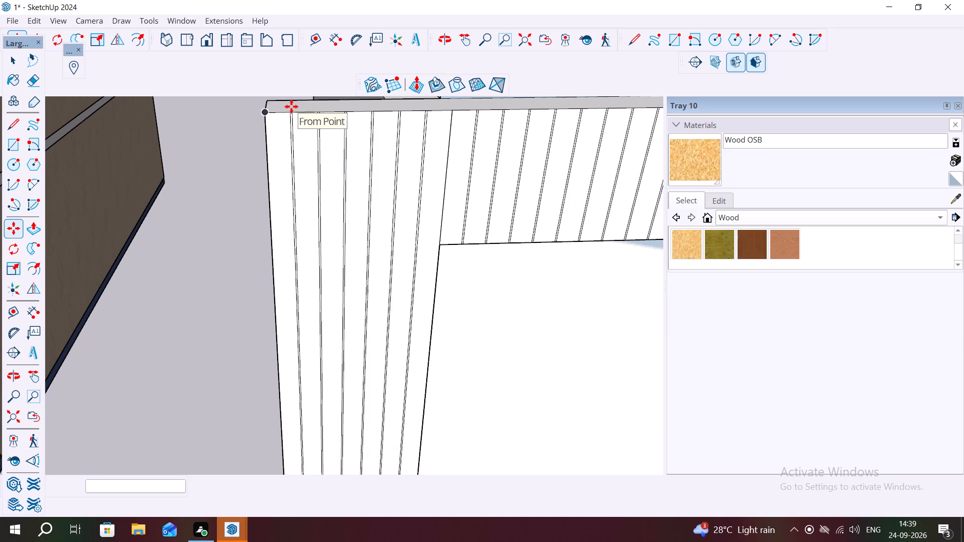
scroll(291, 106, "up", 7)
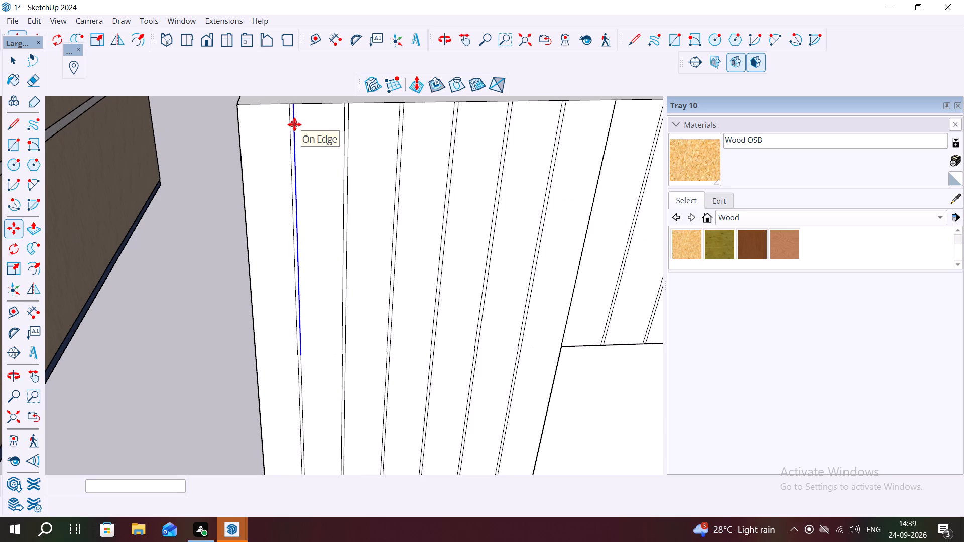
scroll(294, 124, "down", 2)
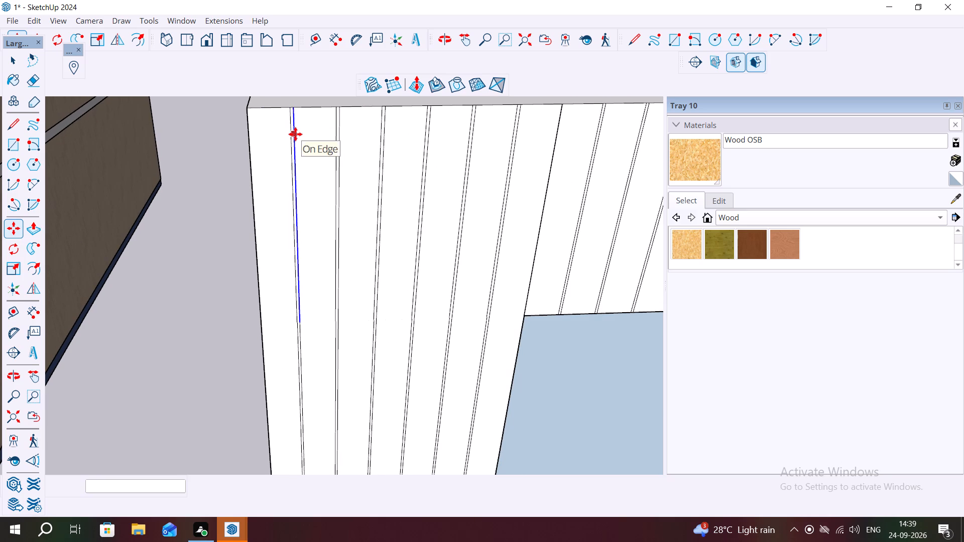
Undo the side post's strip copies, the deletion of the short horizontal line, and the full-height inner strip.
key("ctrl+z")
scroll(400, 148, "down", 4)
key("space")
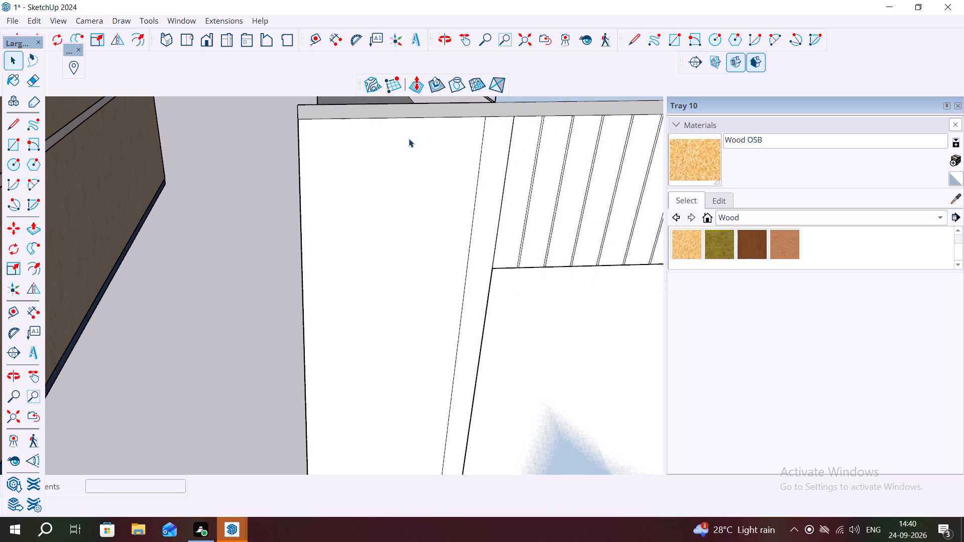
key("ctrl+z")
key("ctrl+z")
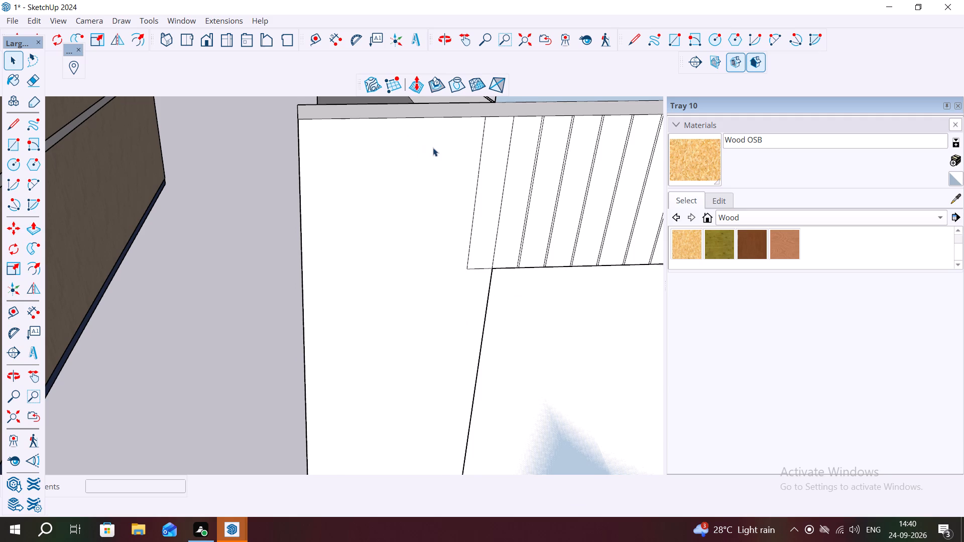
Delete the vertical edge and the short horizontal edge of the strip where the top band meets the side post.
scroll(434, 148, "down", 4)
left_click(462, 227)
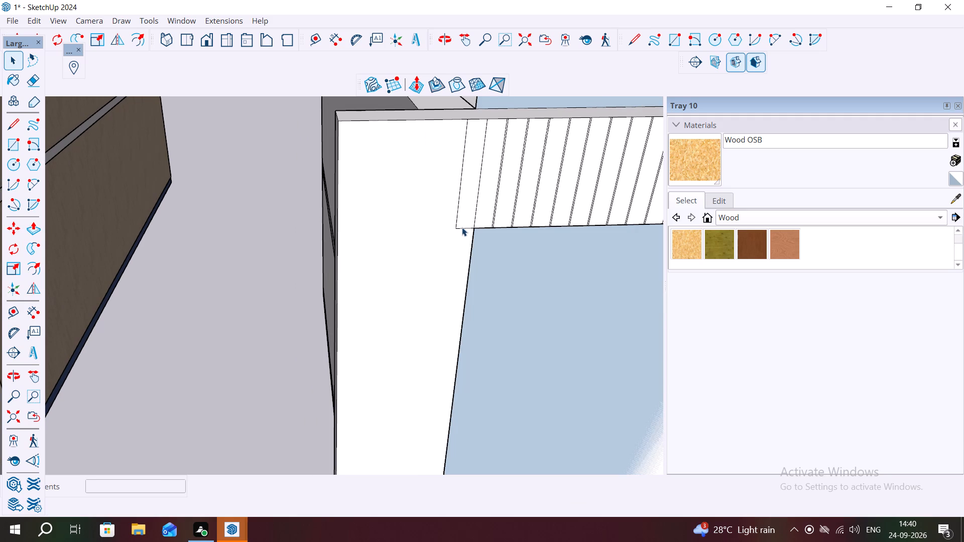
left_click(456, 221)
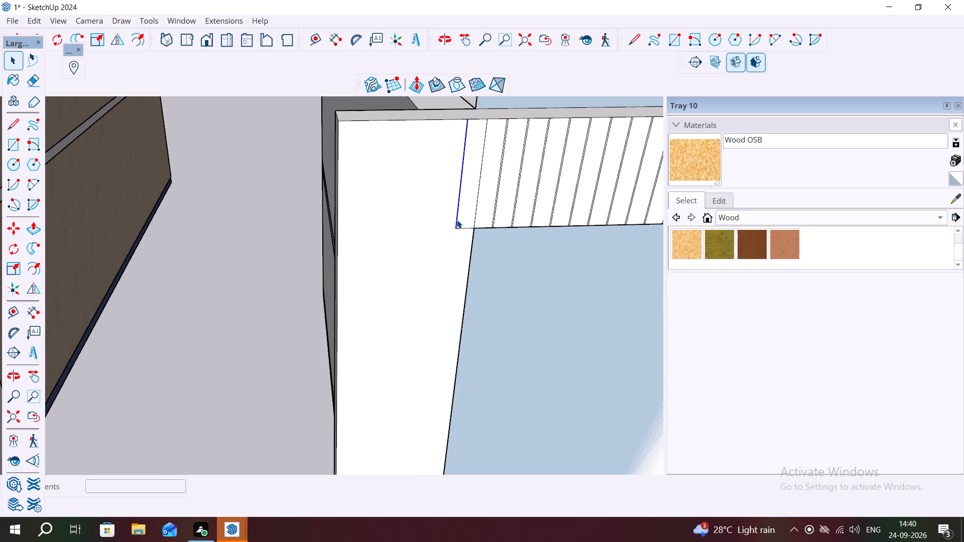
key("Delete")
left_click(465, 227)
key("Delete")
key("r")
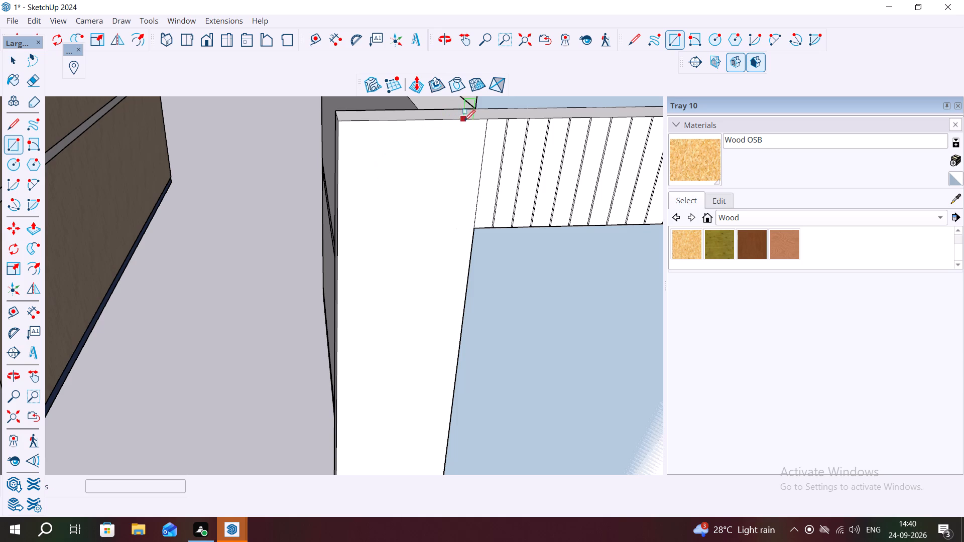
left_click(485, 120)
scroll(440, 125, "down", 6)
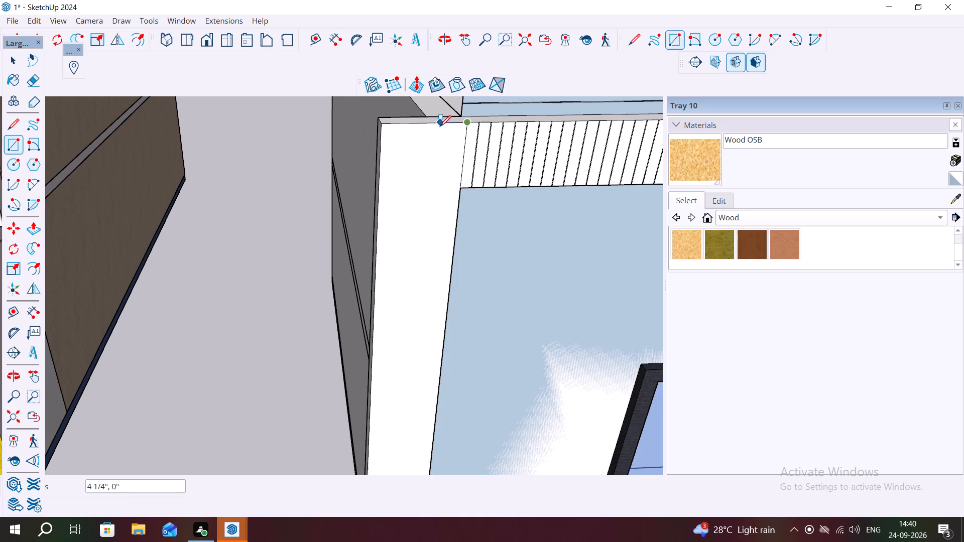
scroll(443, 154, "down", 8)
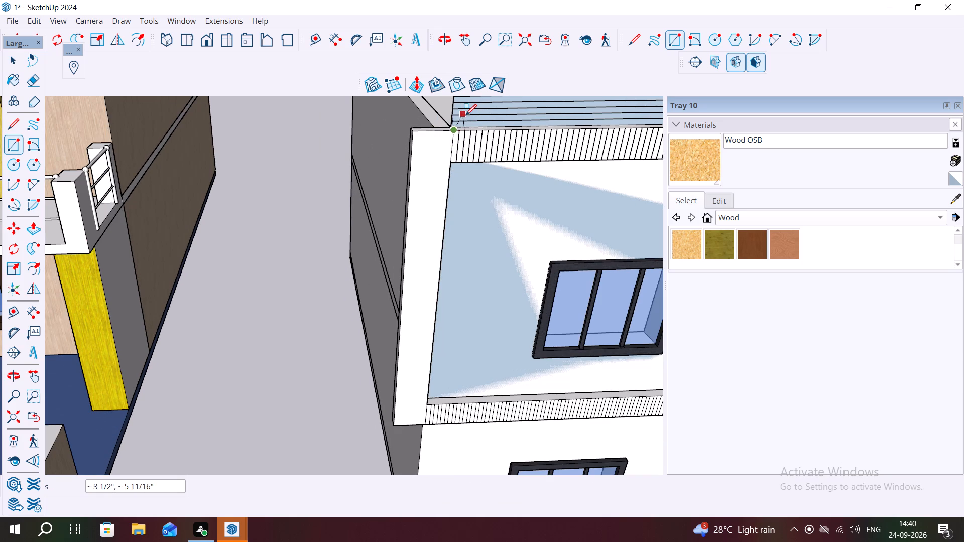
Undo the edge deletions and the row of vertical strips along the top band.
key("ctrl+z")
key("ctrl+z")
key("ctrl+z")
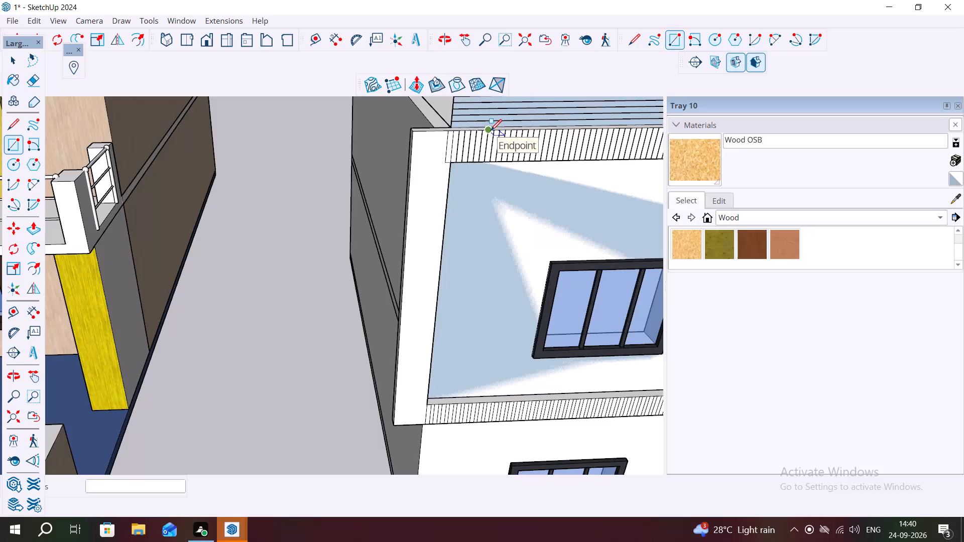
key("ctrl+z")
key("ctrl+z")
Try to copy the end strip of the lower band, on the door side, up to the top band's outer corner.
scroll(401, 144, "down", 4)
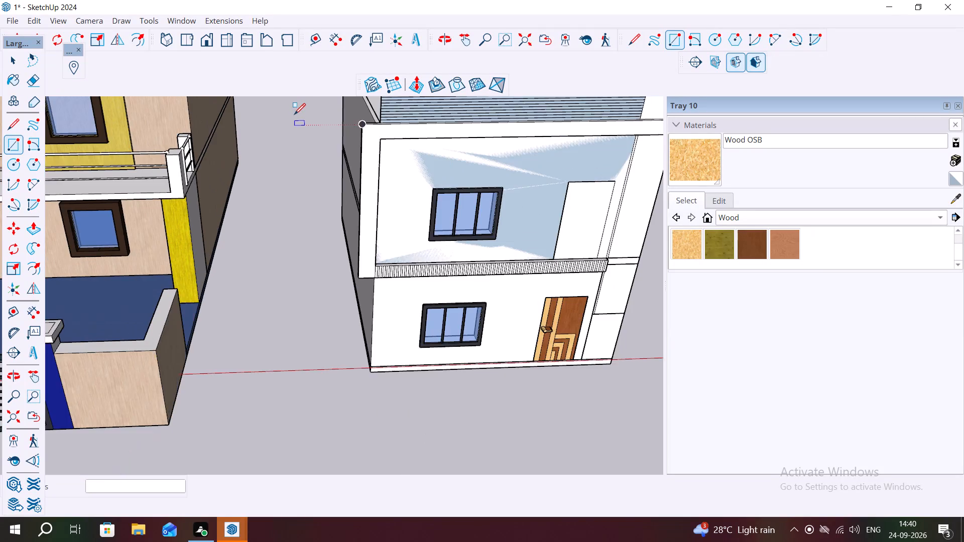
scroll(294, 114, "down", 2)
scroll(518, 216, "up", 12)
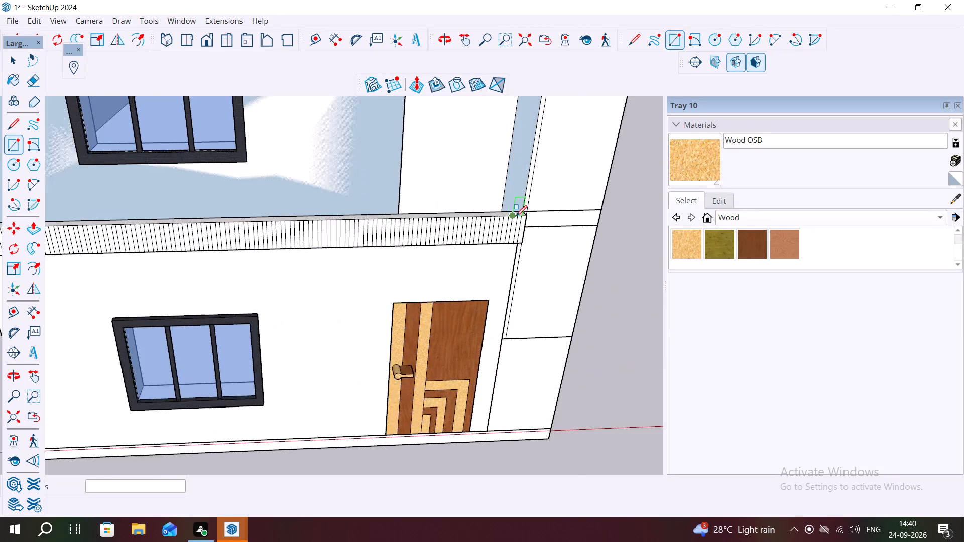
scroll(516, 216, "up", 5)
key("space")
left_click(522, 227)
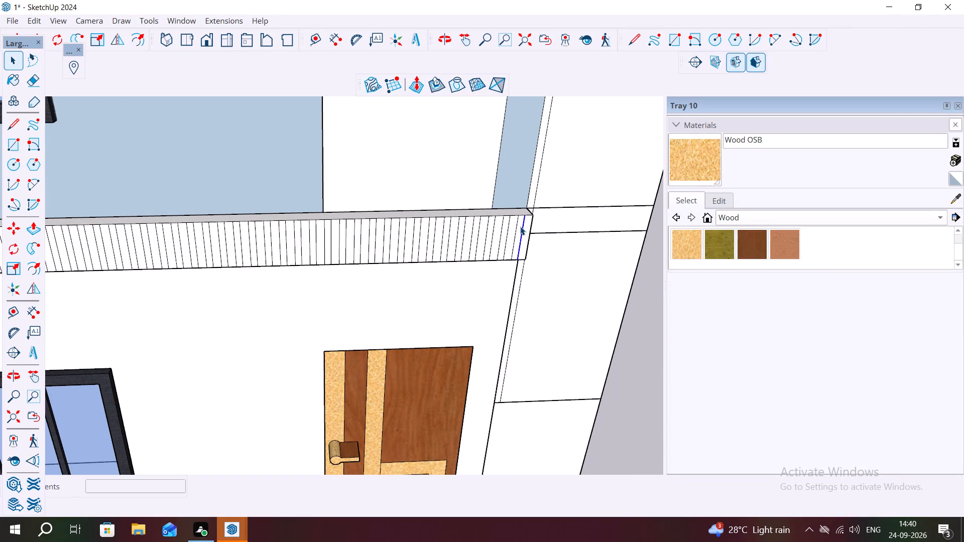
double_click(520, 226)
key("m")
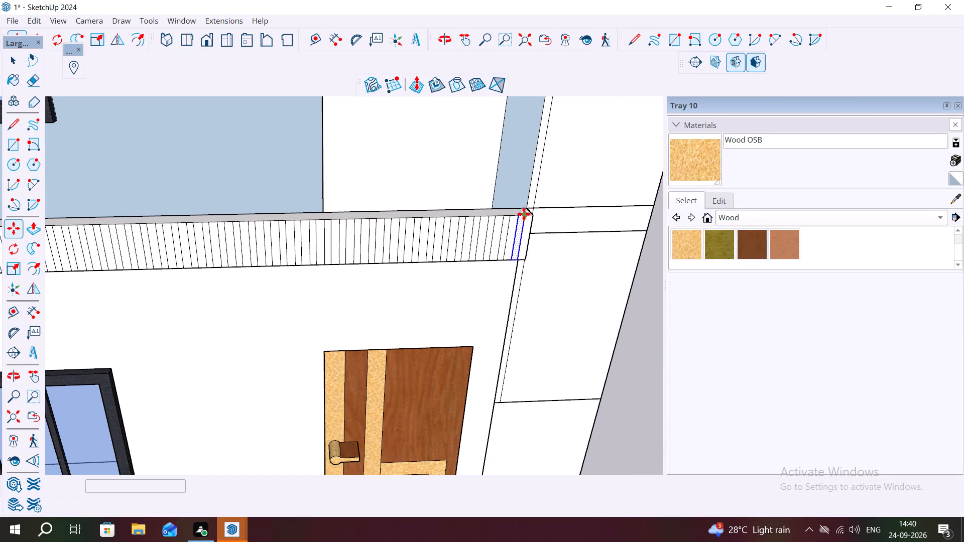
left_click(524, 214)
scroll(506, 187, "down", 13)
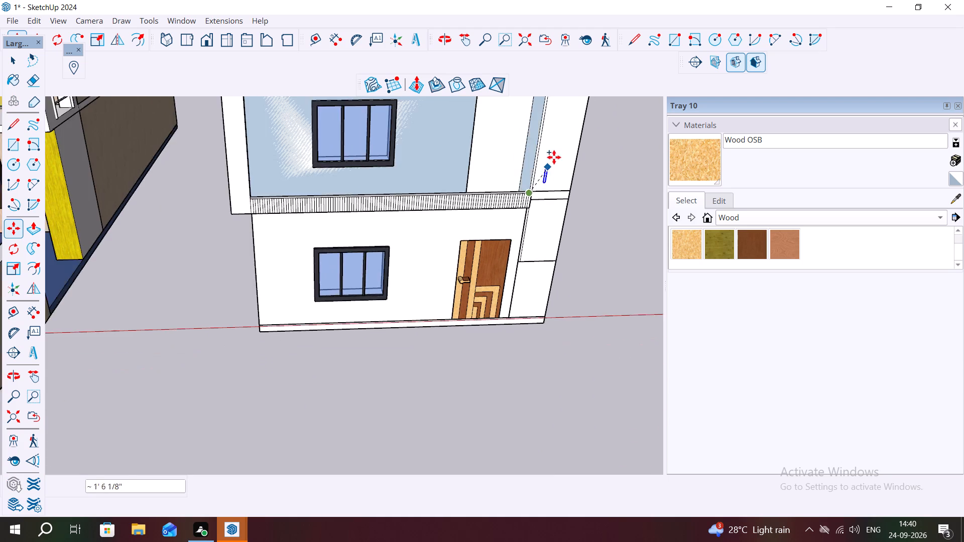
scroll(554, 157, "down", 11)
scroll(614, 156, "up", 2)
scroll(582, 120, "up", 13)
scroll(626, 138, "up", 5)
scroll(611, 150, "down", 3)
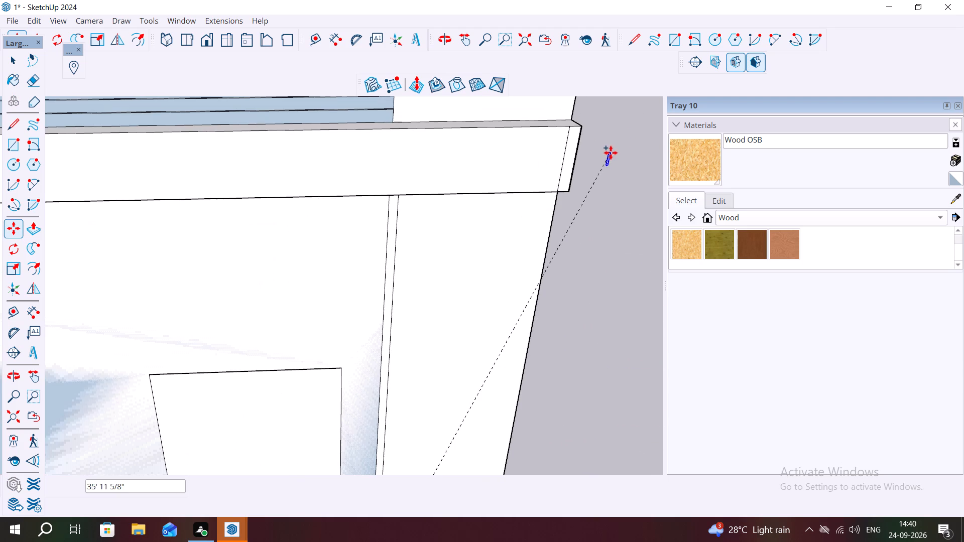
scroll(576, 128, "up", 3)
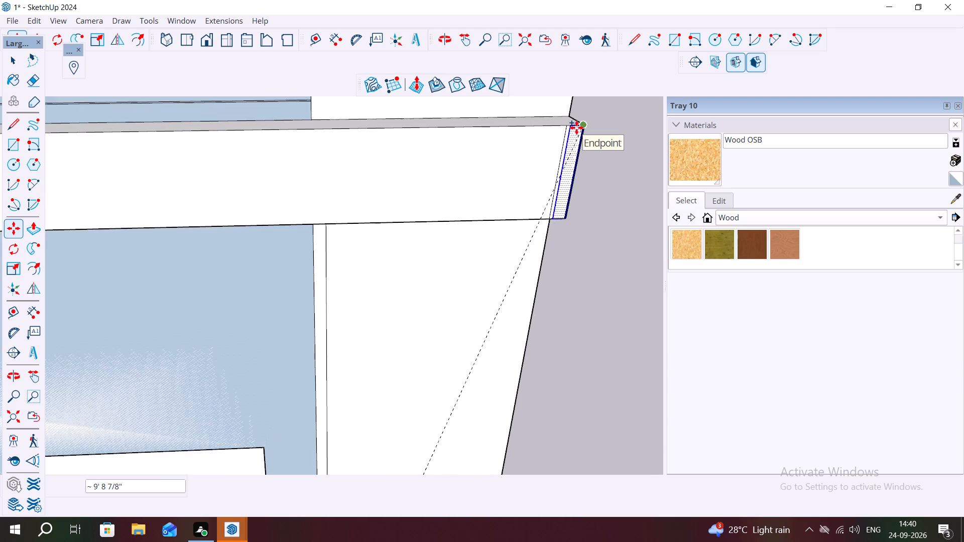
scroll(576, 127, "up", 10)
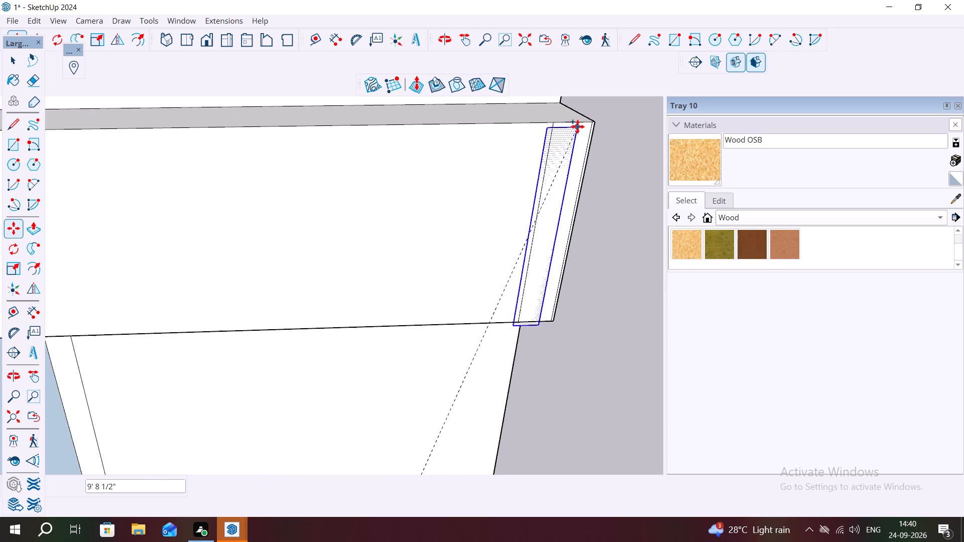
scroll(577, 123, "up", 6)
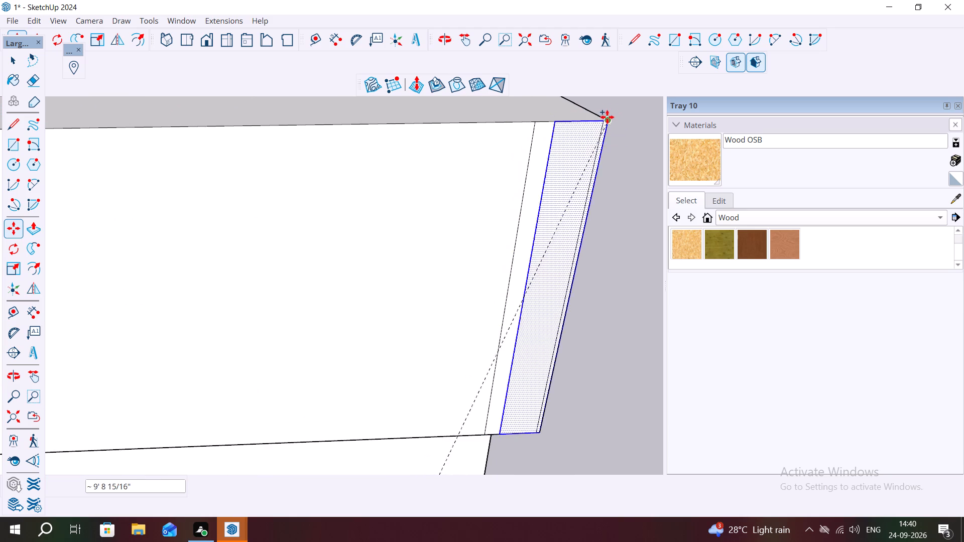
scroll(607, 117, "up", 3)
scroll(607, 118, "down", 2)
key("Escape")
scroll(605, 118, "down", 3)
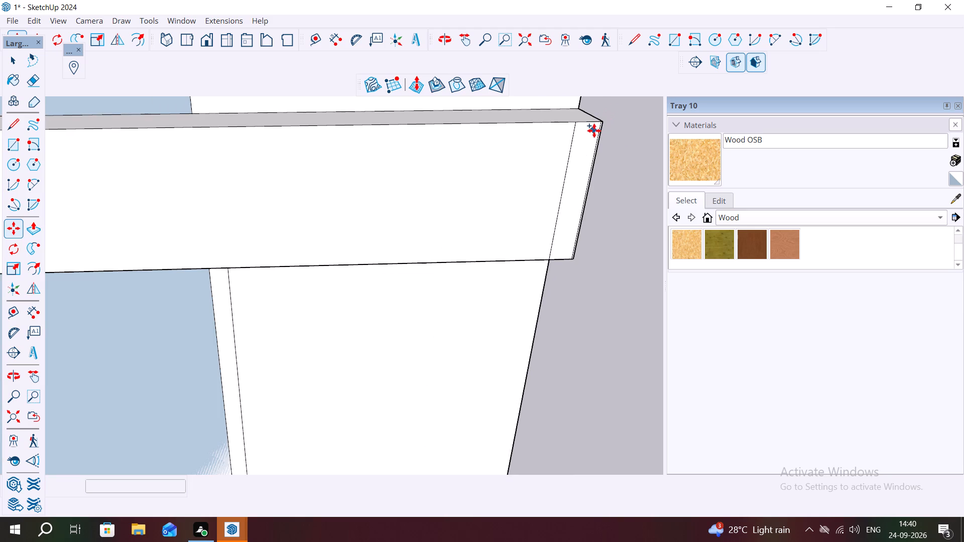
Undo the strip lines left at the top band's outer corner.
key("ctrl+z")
Copy the lower band's door-side end strip about 9' 8 15/16" up to the top band's outer corner.
scroll(567, 126, "down", 20)
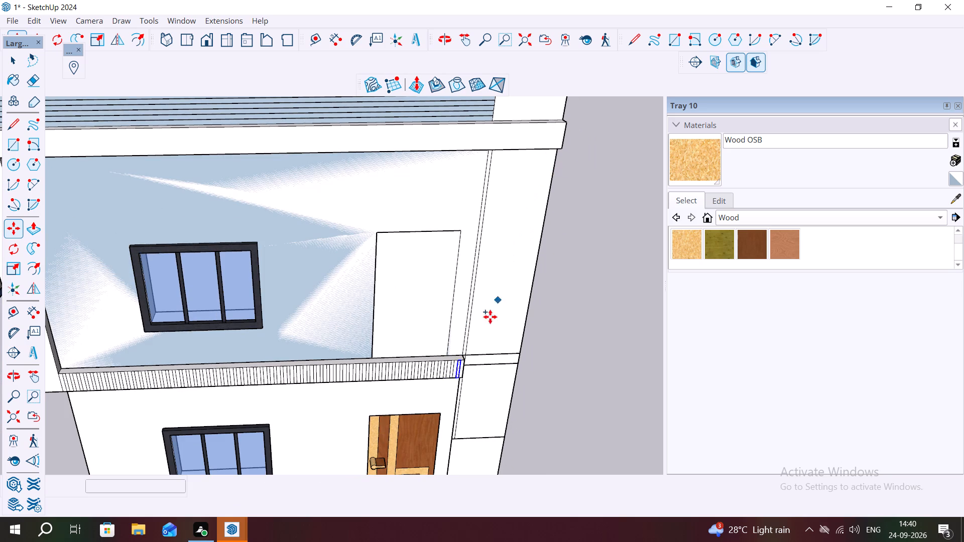
left_click(461, 363)
scroll(560, 129, "up", 1)
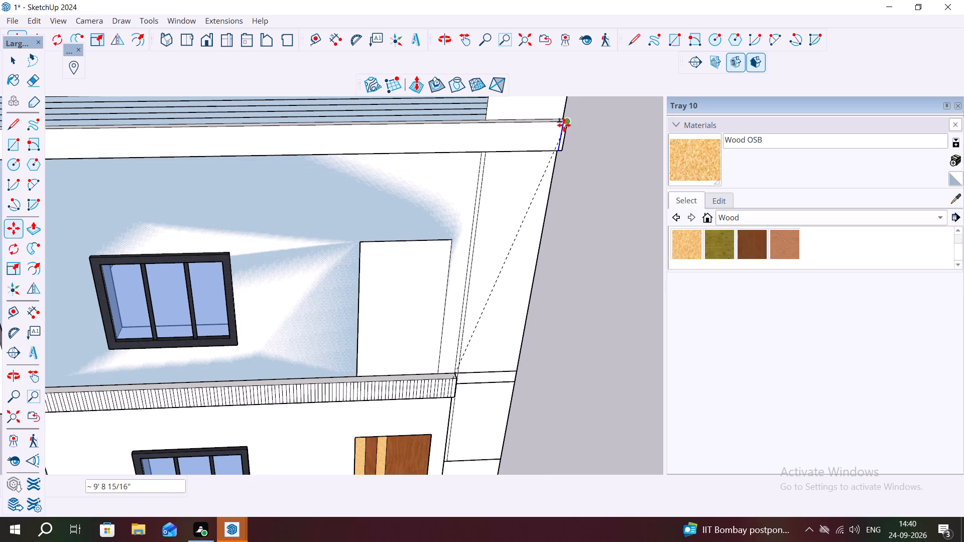
scroll(567, 122, "up", 13)
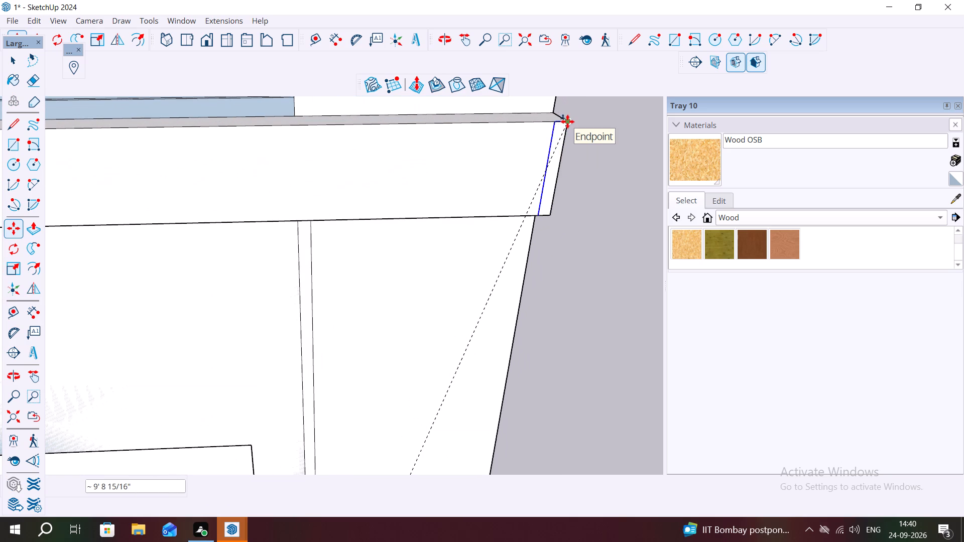
left_click(566, 118)
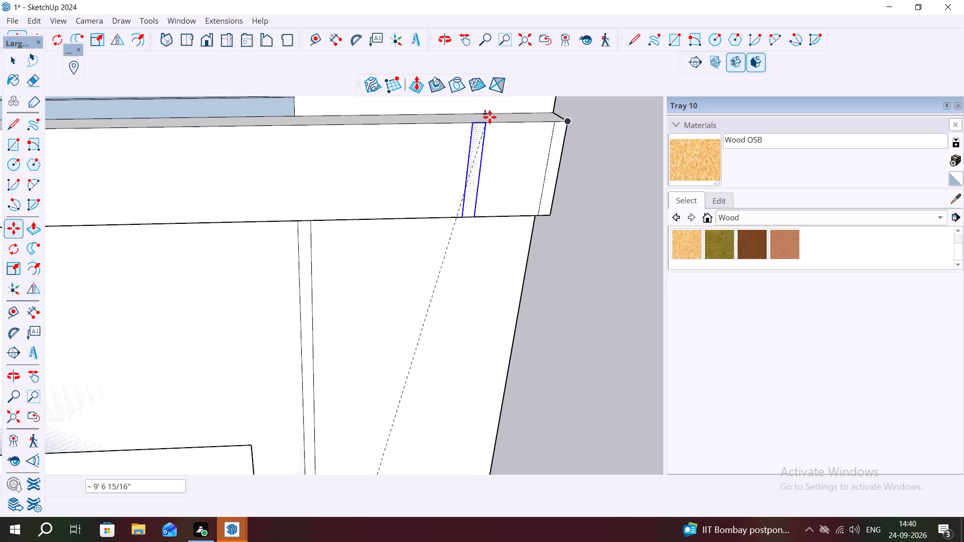
Place another copy of the strip about 18' 3 1/4" from the original, on the top band above the opening's far corner.
scroll(515, 90, "down", 12)
scroll(463, 150, "down", 4)
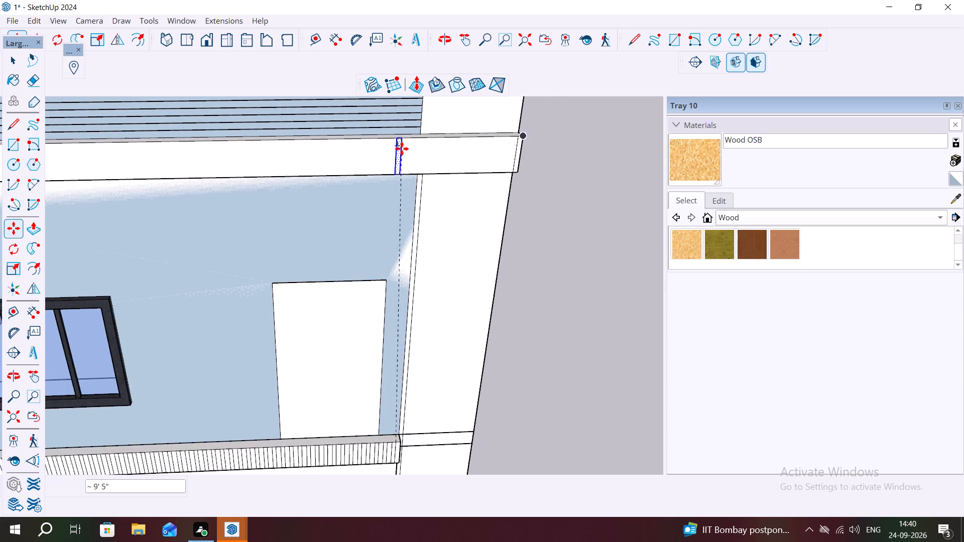
scroll(402, 149, "down", 4)
scroll(504, 148, "down", 4)
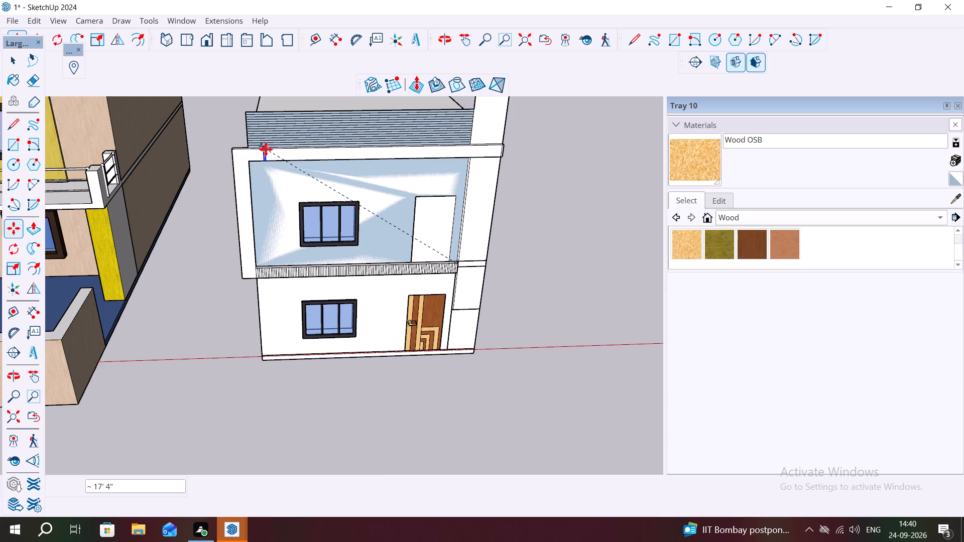
scroll(247, 150, "up", 9)
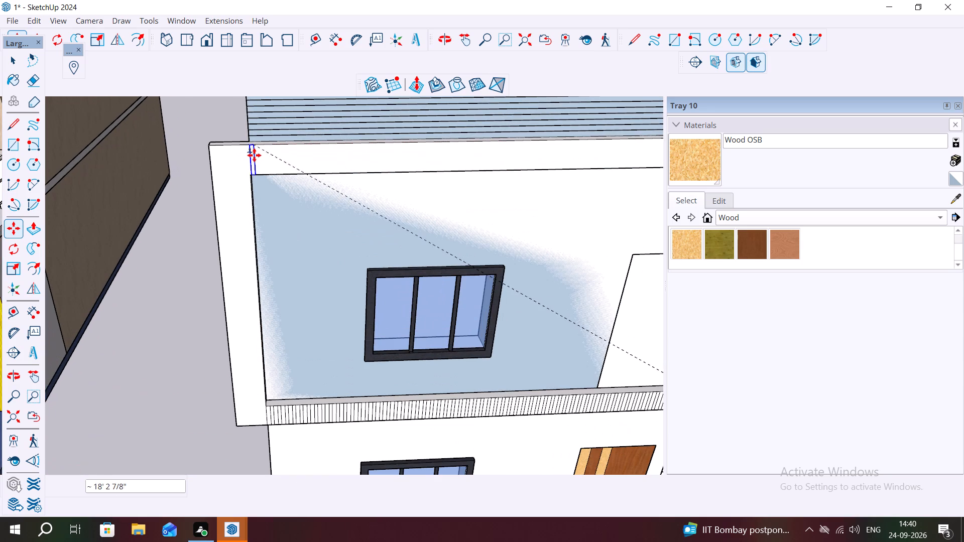
scroll(255, 155, "up", 8)
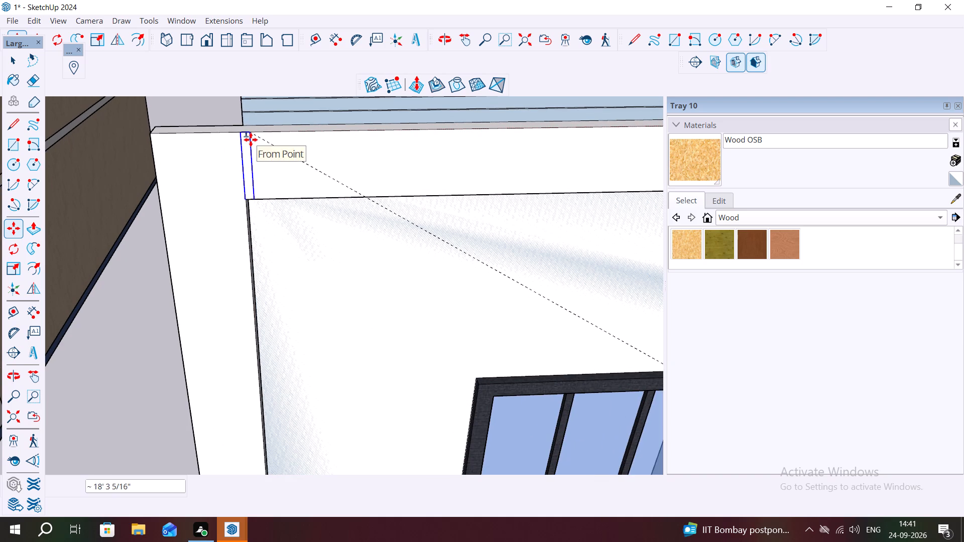
scroll(251, 134, "up", 6)
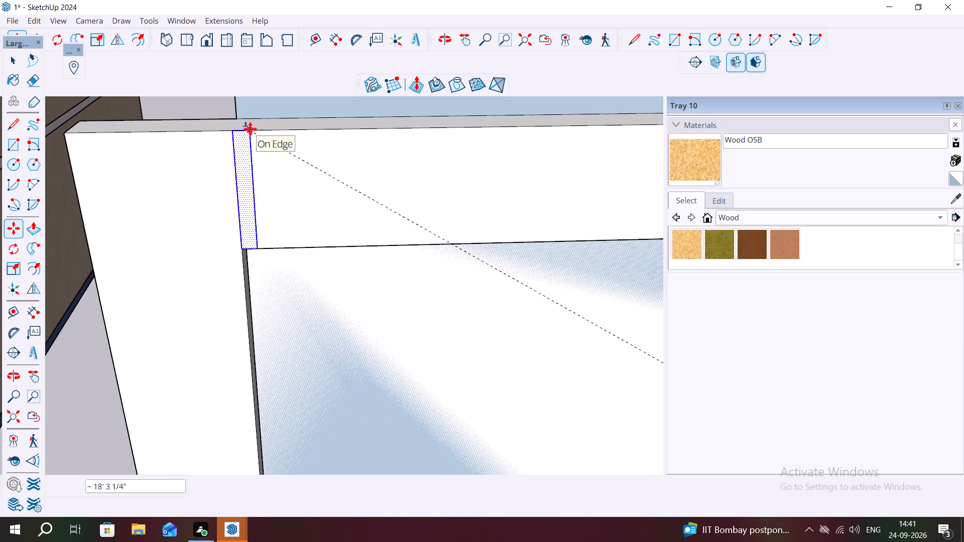
left_click(250, 129)
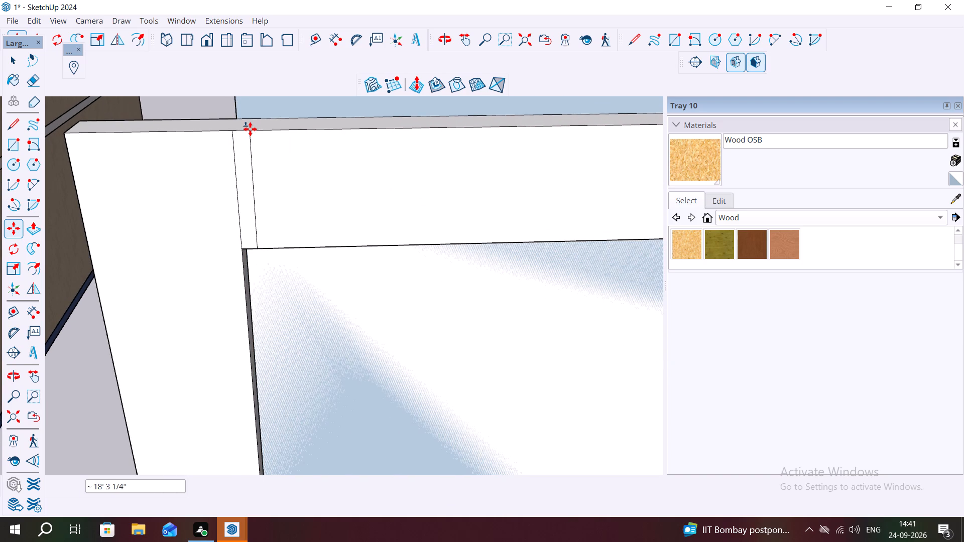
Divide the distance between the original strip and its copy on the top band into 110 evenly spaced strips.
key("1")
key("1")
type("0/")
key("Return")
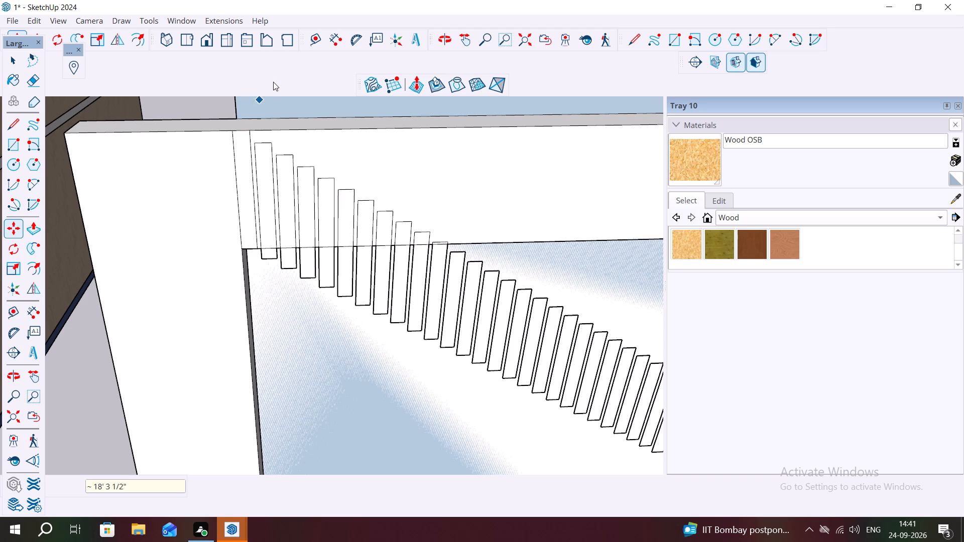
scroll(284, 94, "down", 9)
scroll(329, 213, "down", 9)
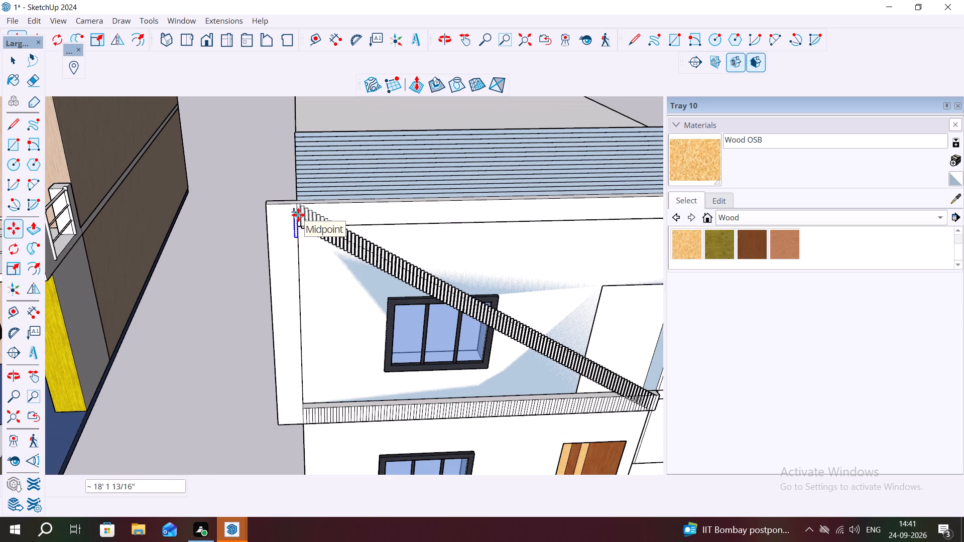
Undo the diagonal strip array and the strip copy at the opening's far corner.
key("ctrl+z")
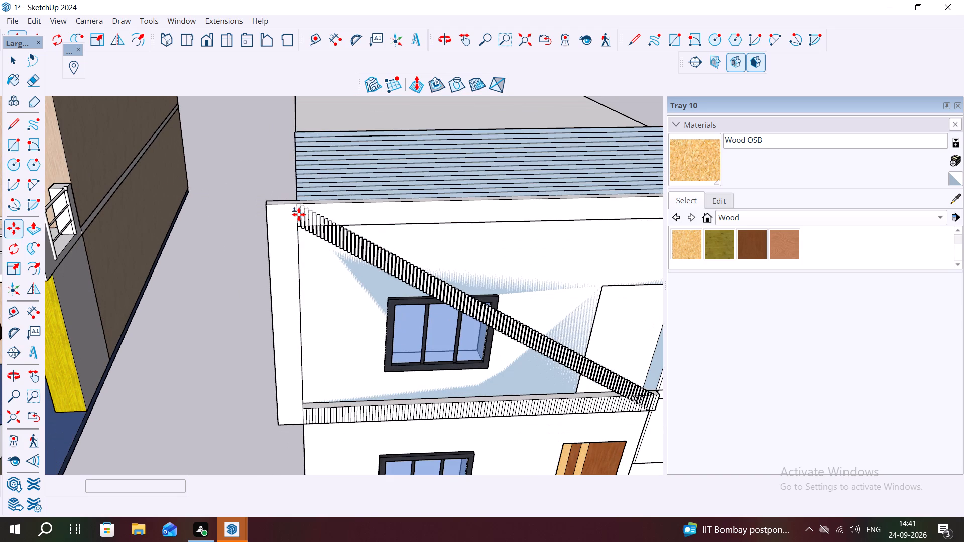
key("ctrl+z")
Copy the top band's outer-corner strip about 18' 2 1/8" along the band to above the opening's far corner.
scroll(285, 201, "down", 4)
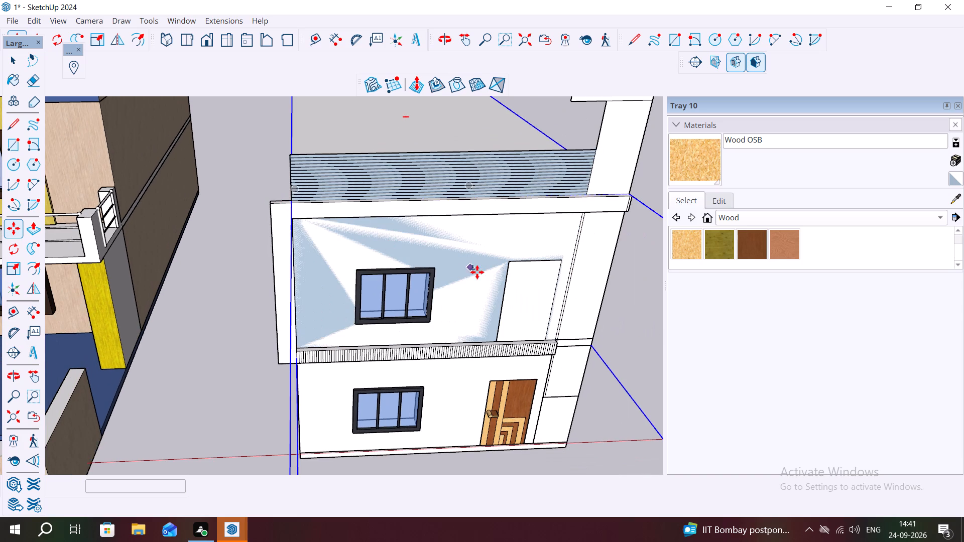
scroll(636, 211, "up", 10)
key("space")
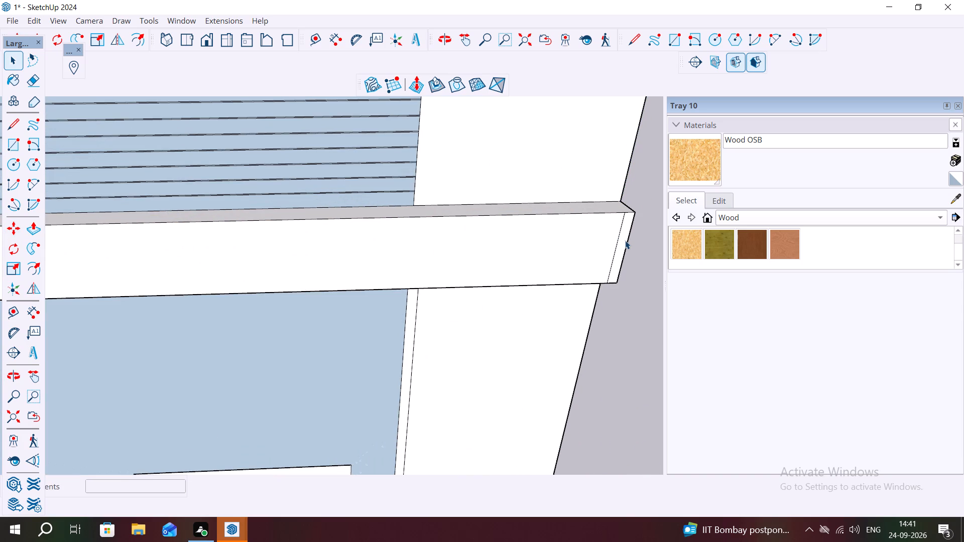
double_click(625, 240)
key("m")
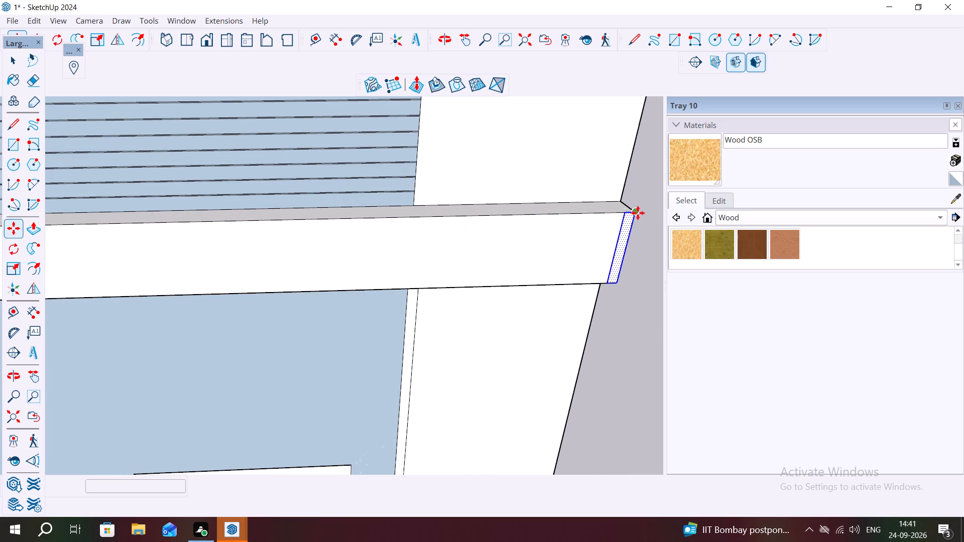
left_click(638, 212, "ctrl")
scroll(465, 166, "down", 2)
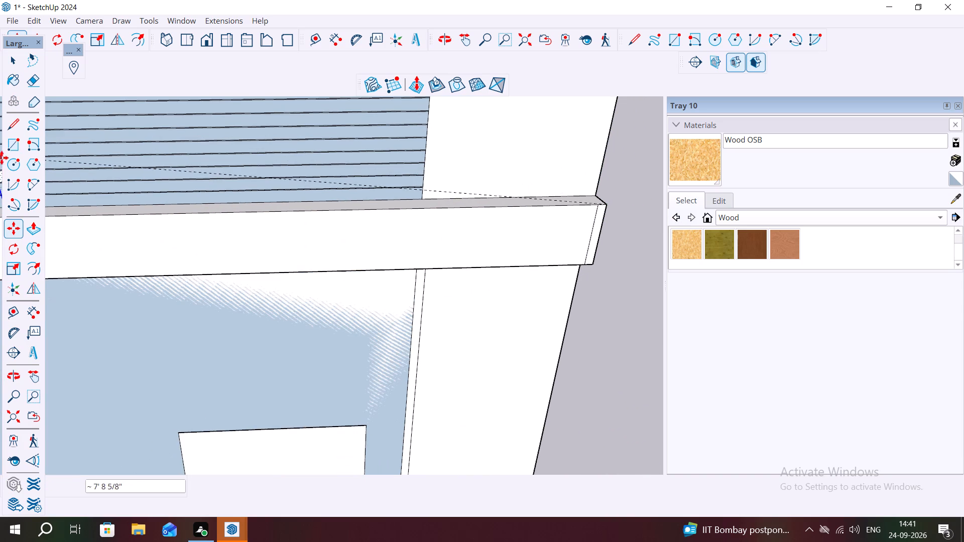
scroll(9, 162, "down", 2)
scroll(413, 220, "down", 7)
scroll(259, 214, "down", 4)
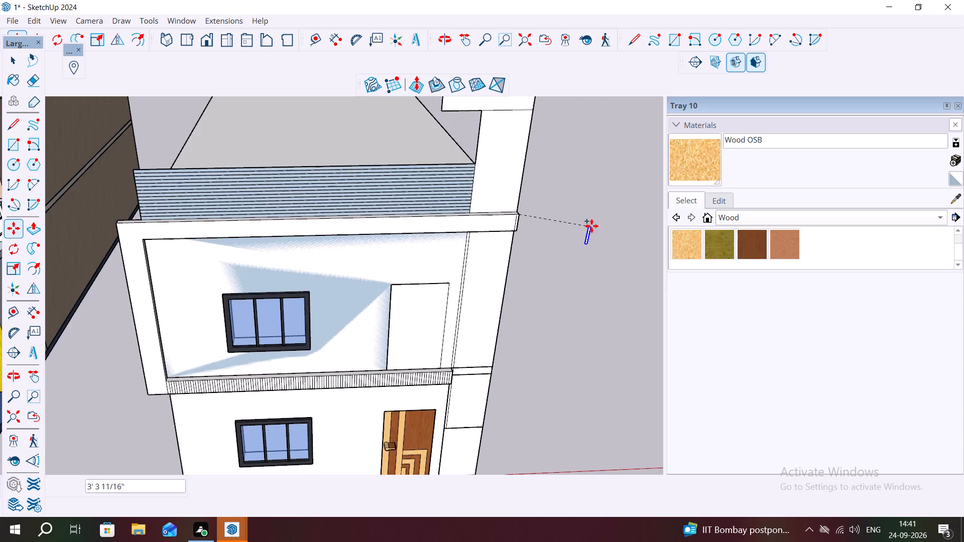
scroll(591, 226, "down", 2)
scroll(214, 222, "up", 3)
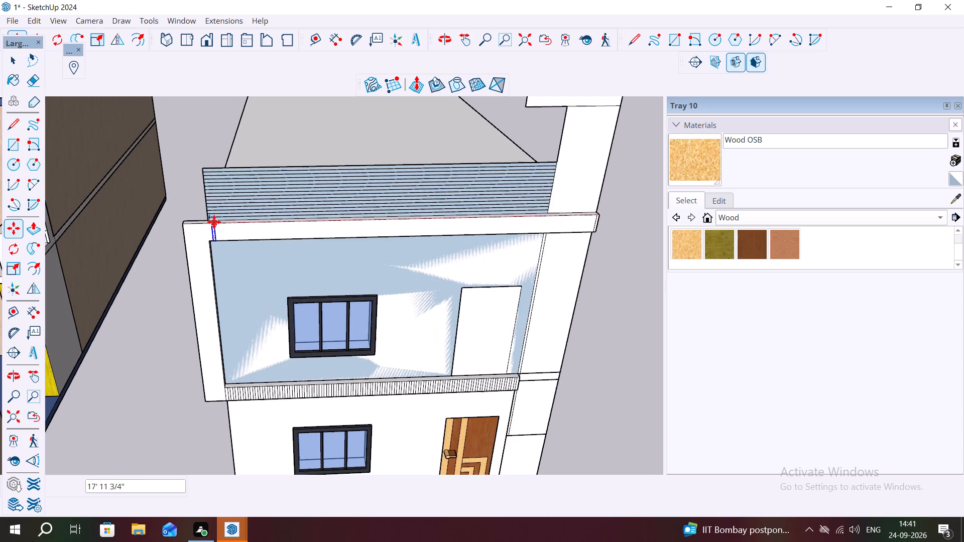
scroll(214, 222, "up", 15)
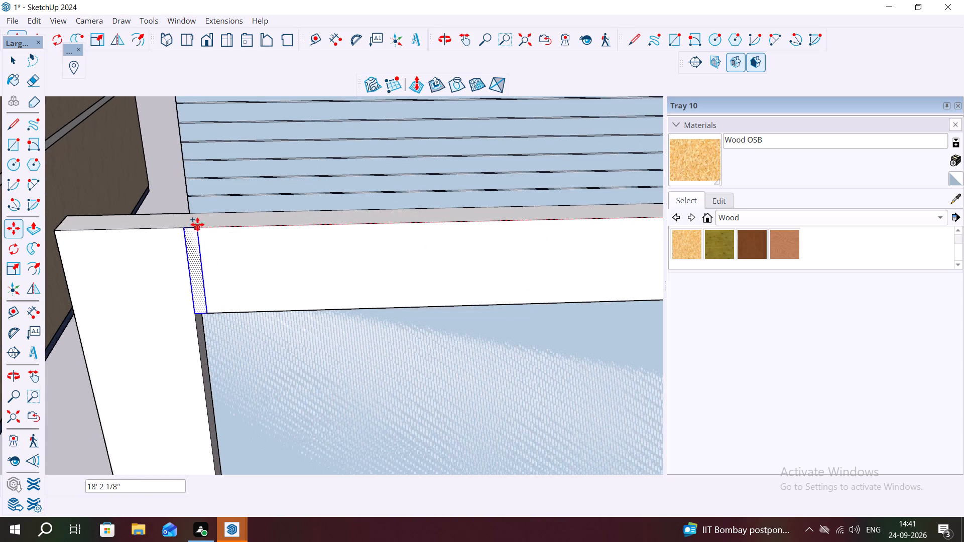
left_click(197, 224)
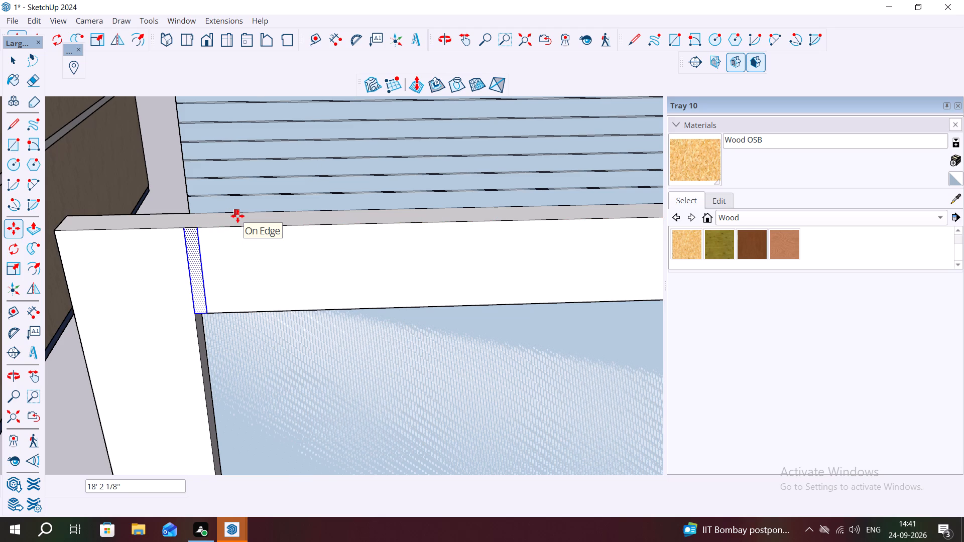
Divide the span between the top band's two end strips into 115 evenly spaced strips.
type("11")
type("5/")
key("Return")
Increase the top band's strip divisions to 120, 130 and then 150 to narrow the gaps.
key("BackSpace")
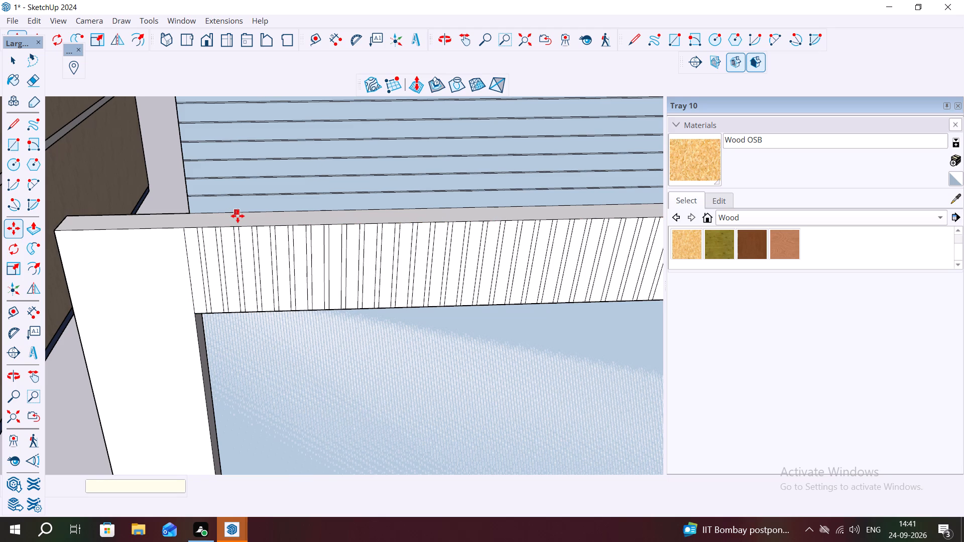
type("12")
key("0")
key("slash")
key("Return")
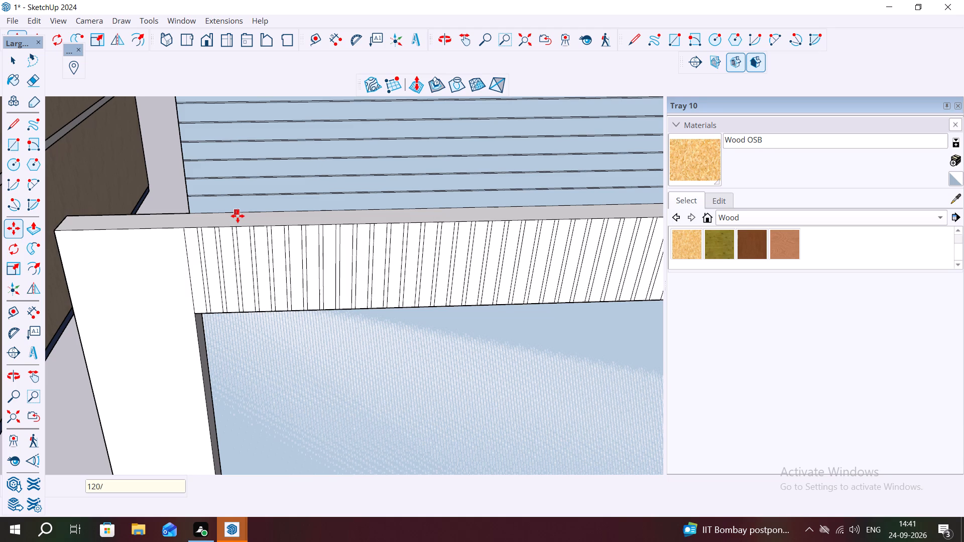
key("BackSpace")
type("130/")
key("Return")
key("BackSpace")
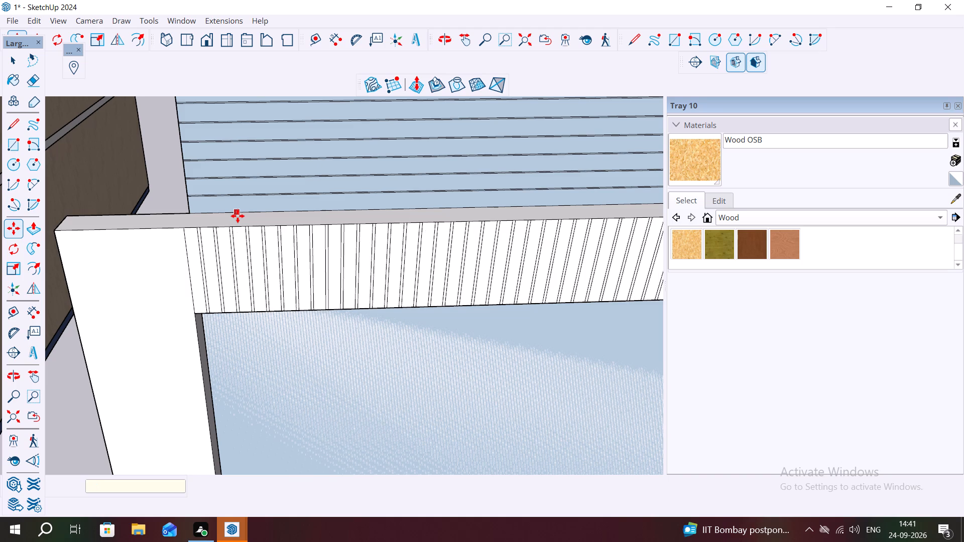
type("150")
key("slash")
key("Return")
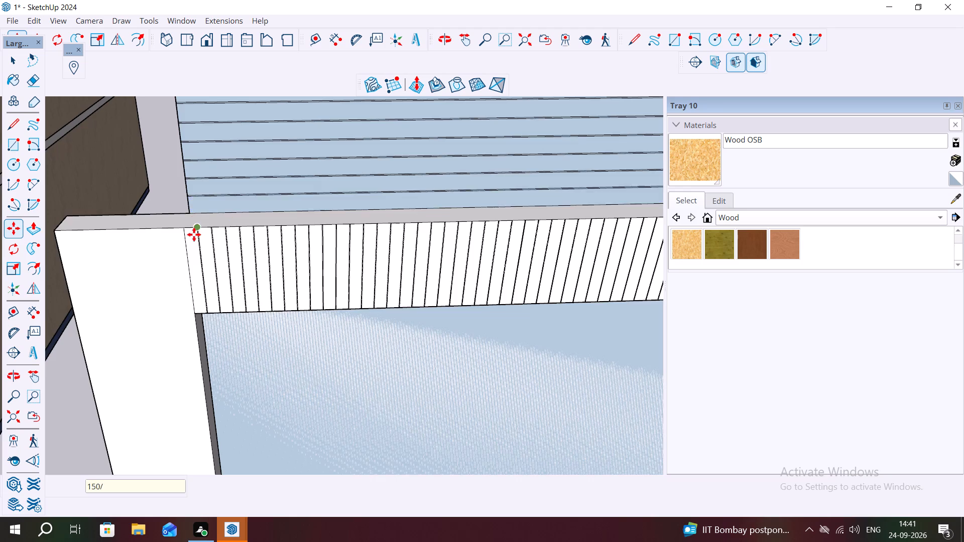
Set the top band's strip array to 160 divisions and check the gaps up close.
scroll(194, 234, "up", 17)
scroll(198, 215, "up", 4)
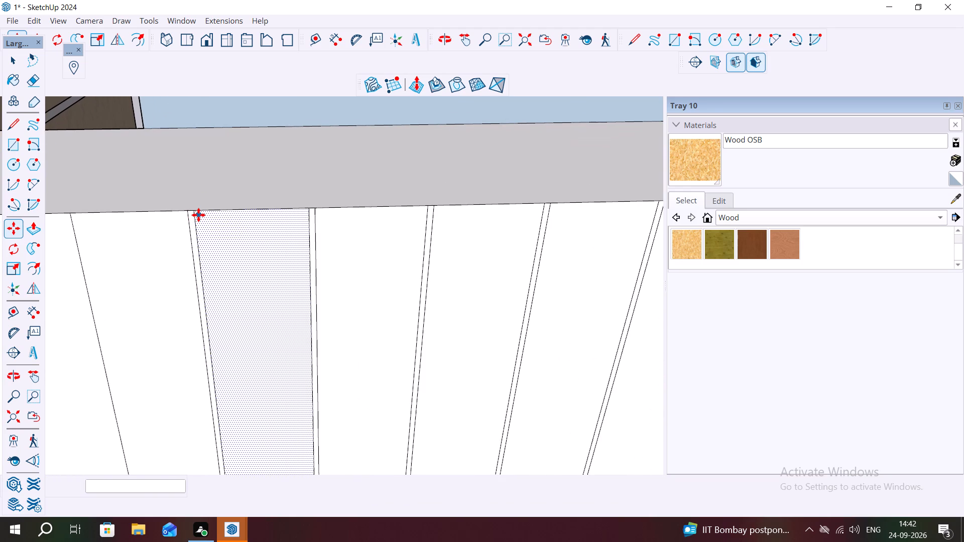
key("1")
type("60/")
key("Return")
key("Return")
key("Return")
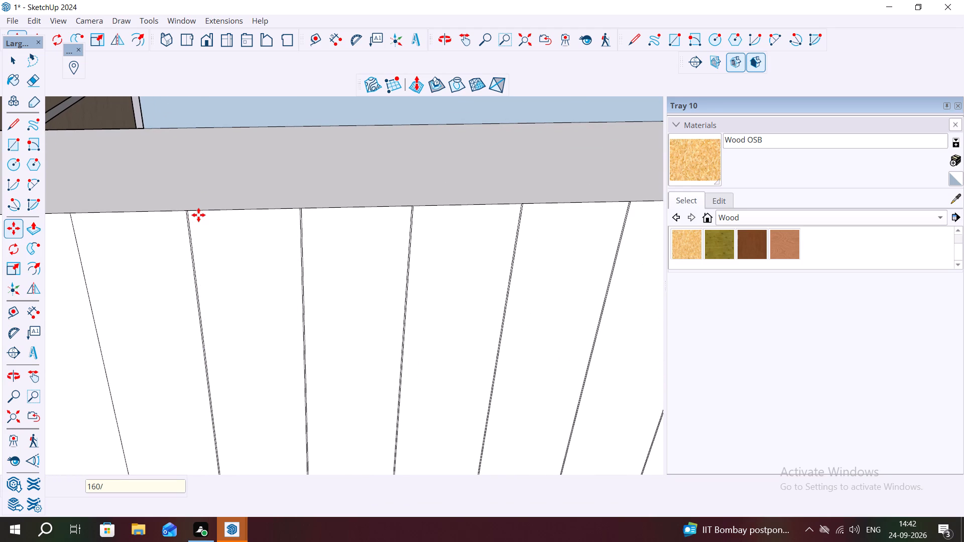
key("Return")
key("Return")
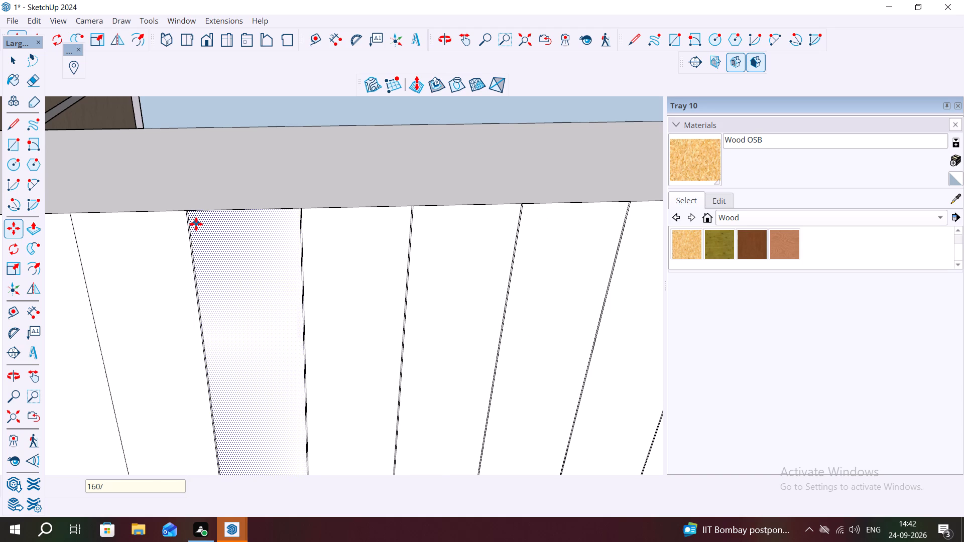
Set the top band's strip array to 170 divisions, inspect the spacing, and apply the same count again.
scroll(236, 200, "down", 3)
scroll(201, 219, "up", 6)
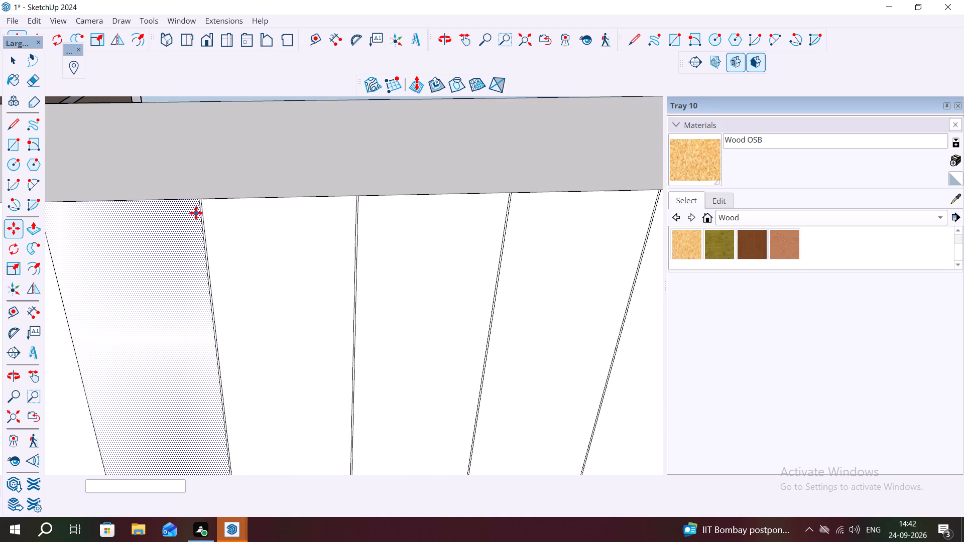
scroll(196, 213, "up", 11)
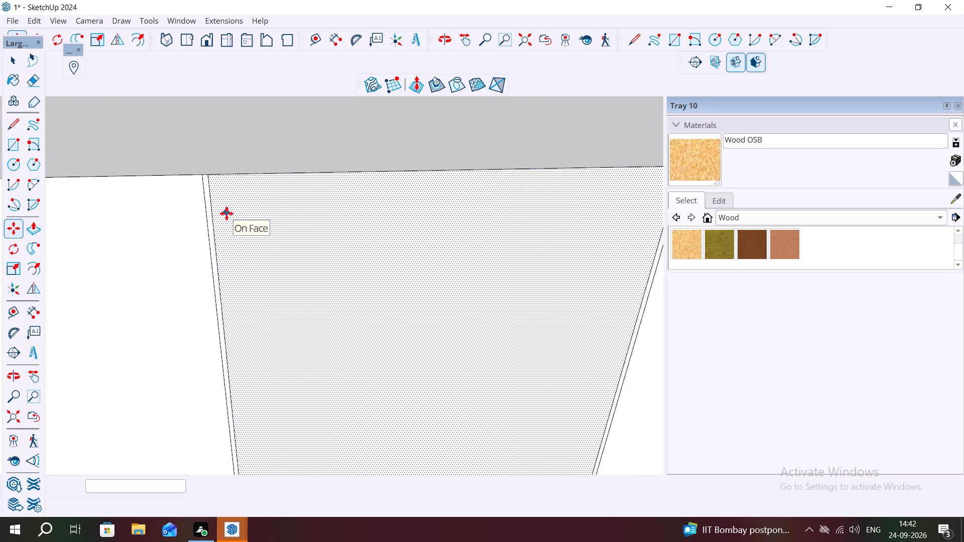
key("1")
type("70/")
key("Return")
scroll(243, 209, "up", 1)
scroll(253, 208, "down", 7)
scroll(293, 177, "down", 6)
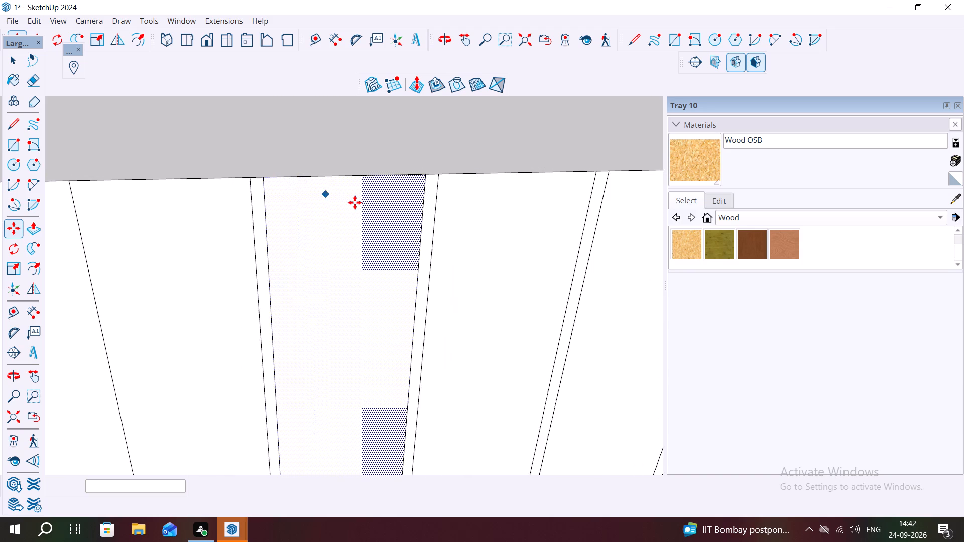
scroll(355, 202, "down", 18)
scroll(302, 174, "down", 3)
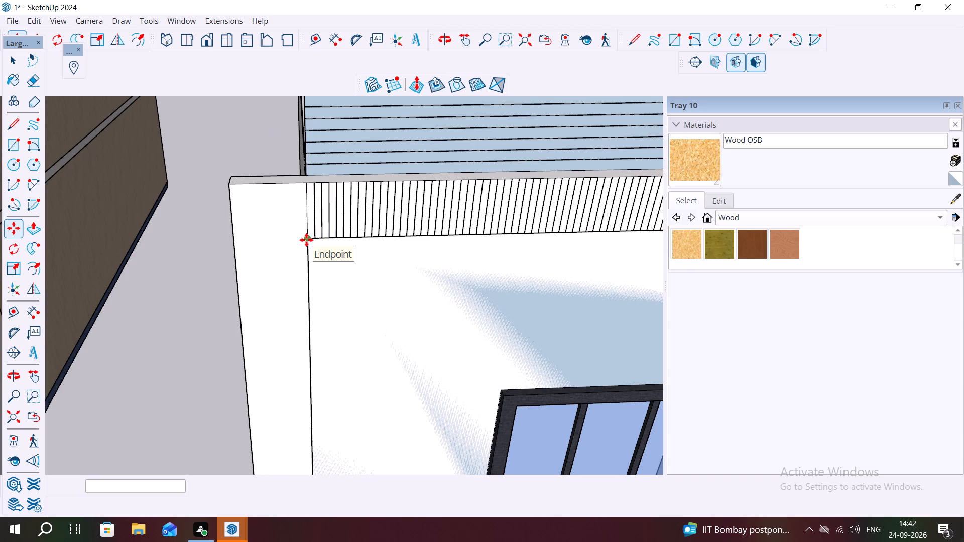
key("1")
type("70./")
key("BackSpace")
key("BackSpace")
key("slash")
key("Return")
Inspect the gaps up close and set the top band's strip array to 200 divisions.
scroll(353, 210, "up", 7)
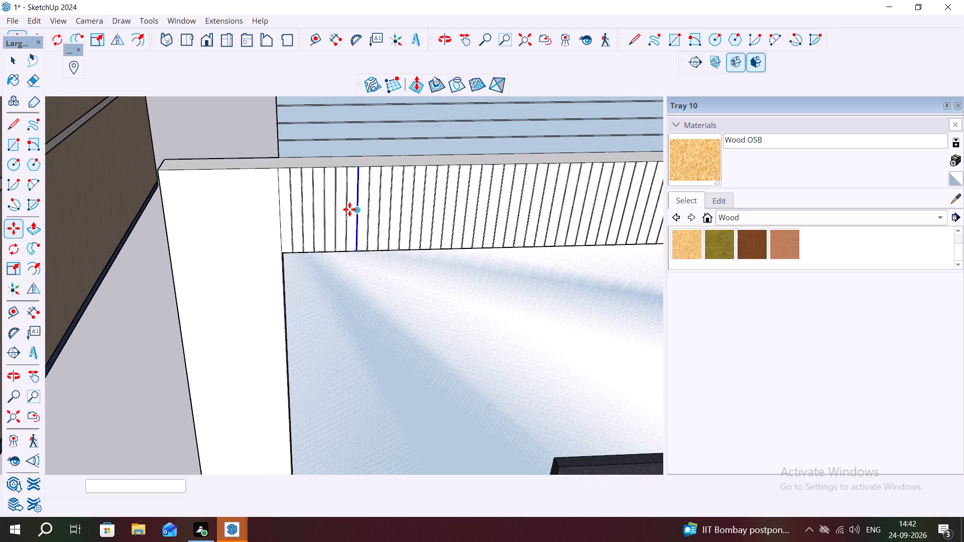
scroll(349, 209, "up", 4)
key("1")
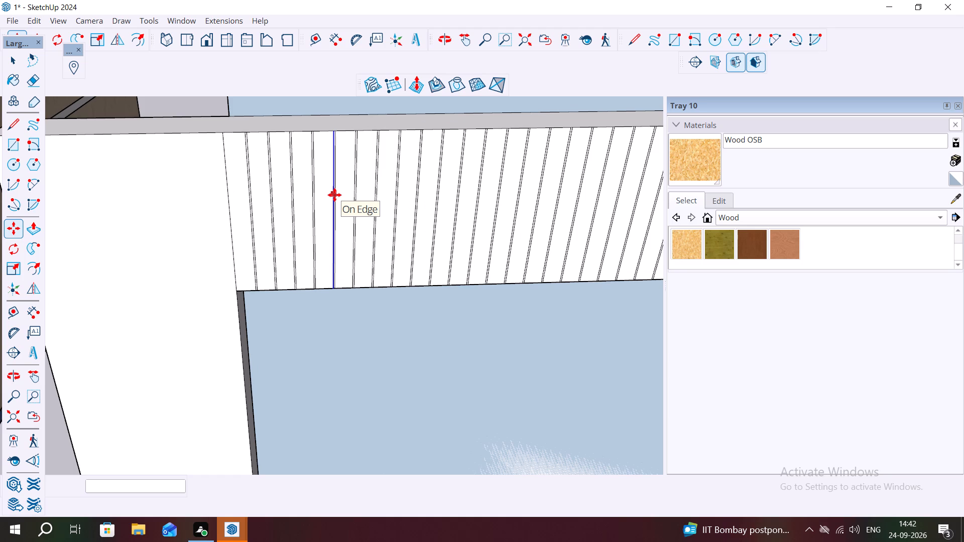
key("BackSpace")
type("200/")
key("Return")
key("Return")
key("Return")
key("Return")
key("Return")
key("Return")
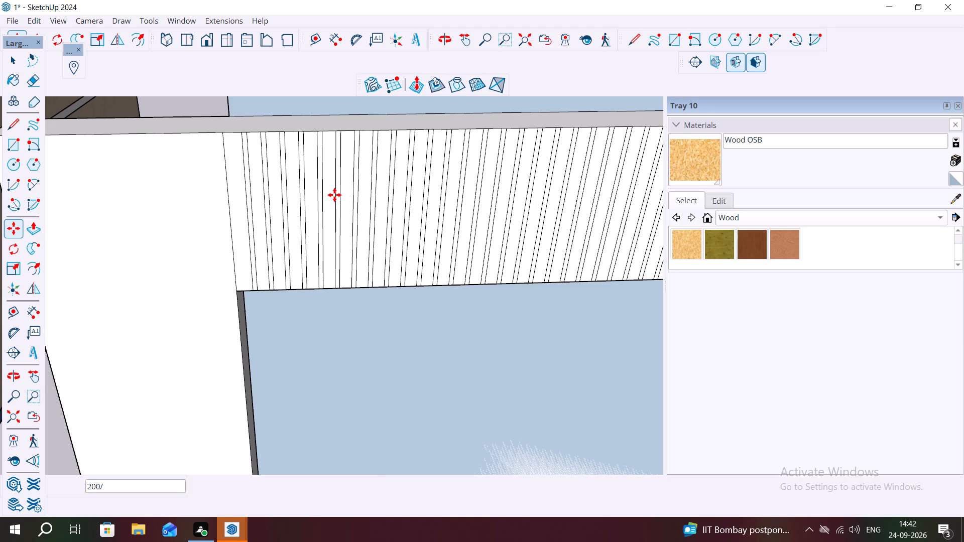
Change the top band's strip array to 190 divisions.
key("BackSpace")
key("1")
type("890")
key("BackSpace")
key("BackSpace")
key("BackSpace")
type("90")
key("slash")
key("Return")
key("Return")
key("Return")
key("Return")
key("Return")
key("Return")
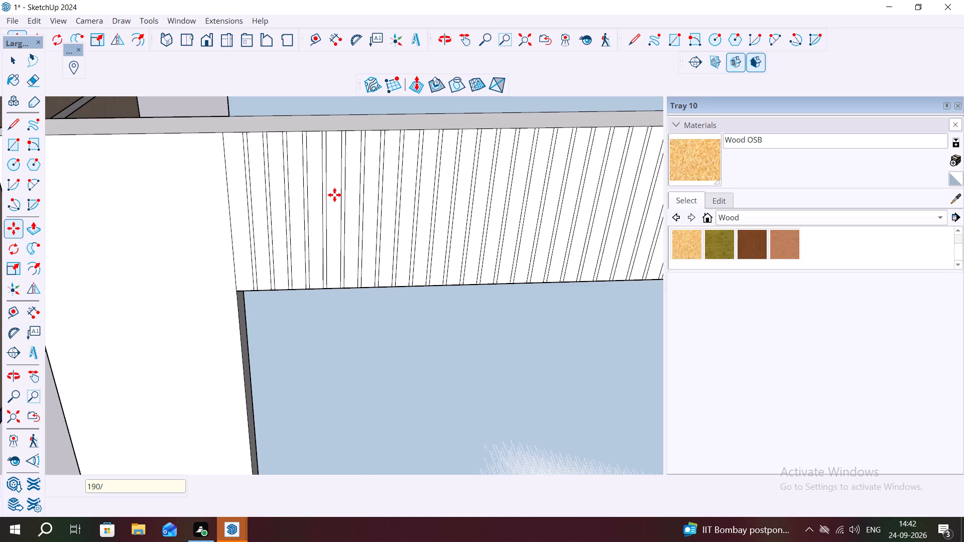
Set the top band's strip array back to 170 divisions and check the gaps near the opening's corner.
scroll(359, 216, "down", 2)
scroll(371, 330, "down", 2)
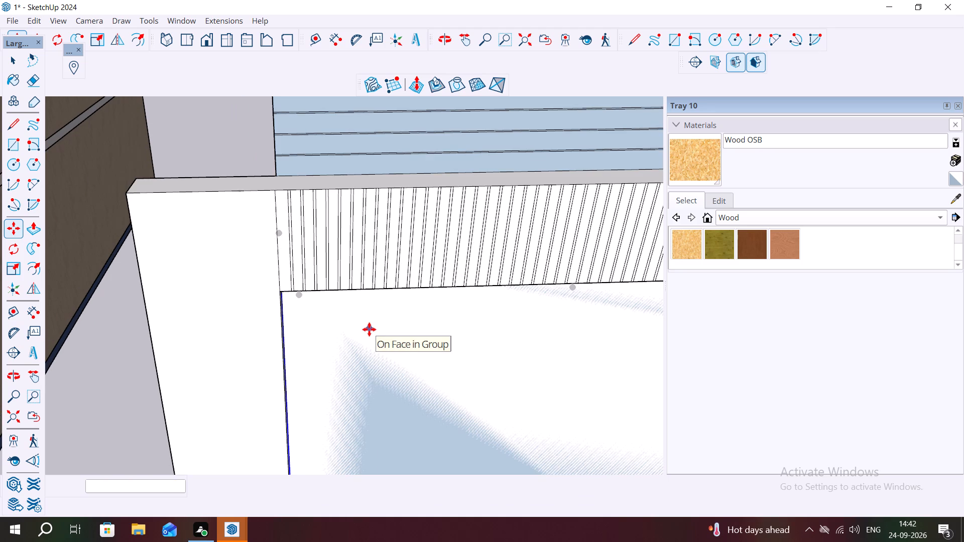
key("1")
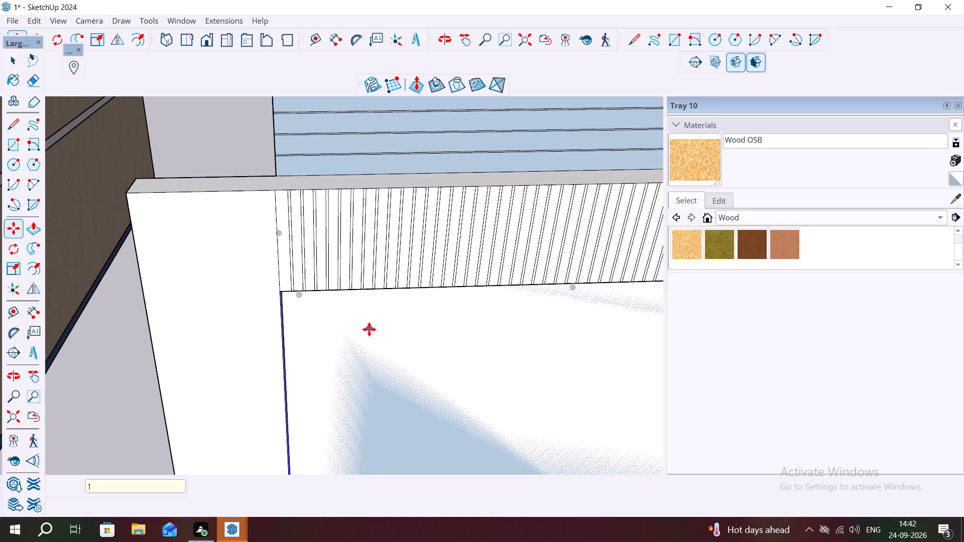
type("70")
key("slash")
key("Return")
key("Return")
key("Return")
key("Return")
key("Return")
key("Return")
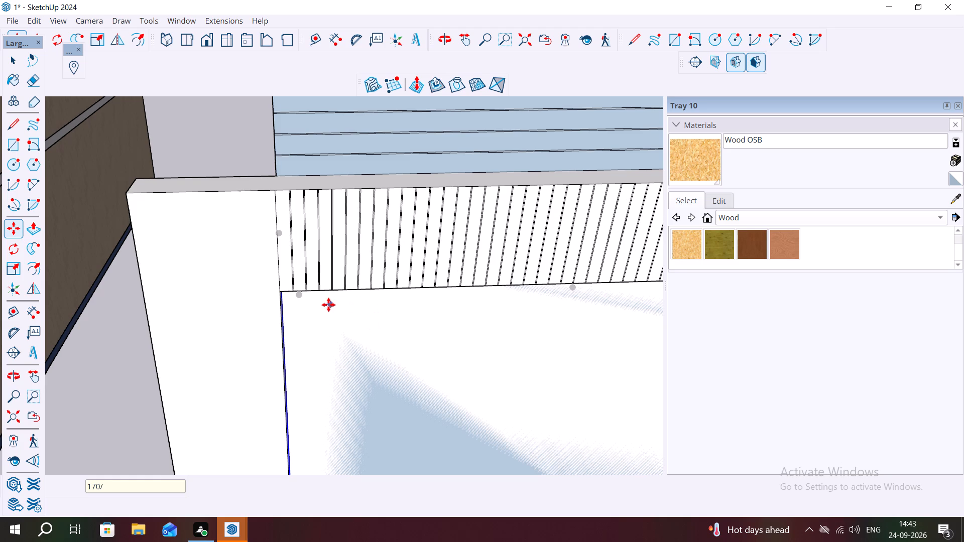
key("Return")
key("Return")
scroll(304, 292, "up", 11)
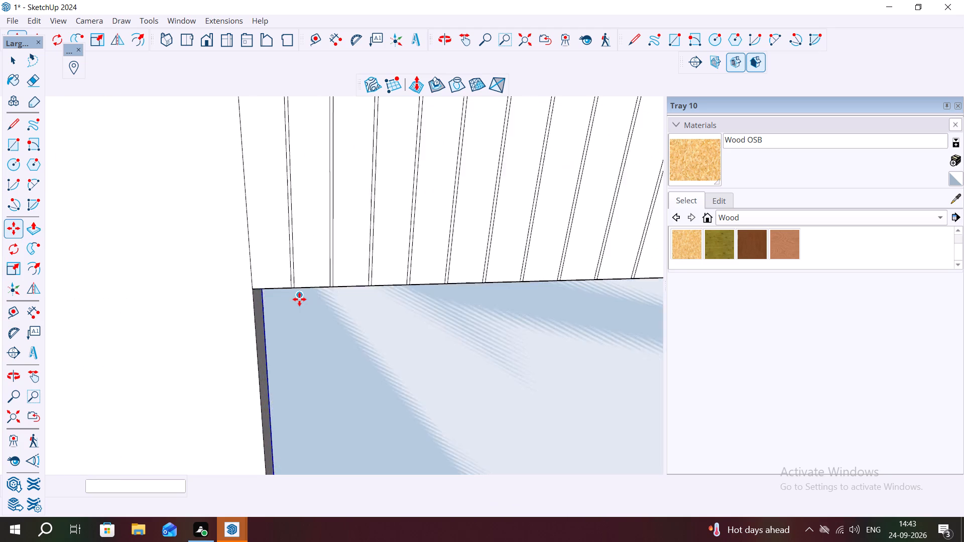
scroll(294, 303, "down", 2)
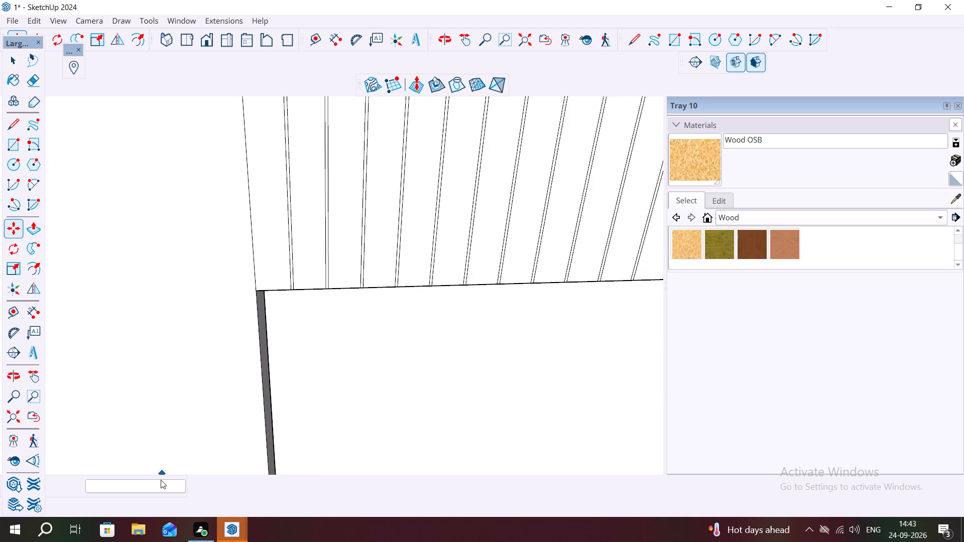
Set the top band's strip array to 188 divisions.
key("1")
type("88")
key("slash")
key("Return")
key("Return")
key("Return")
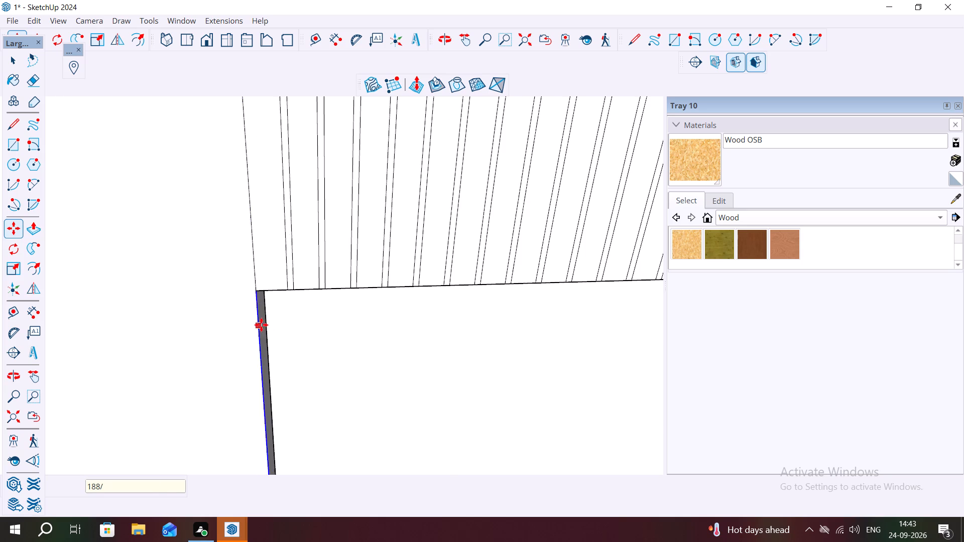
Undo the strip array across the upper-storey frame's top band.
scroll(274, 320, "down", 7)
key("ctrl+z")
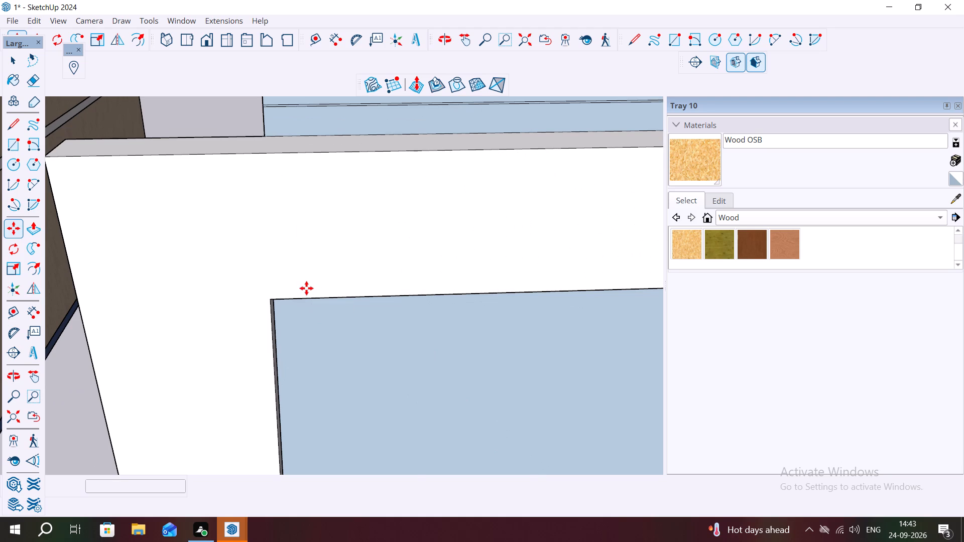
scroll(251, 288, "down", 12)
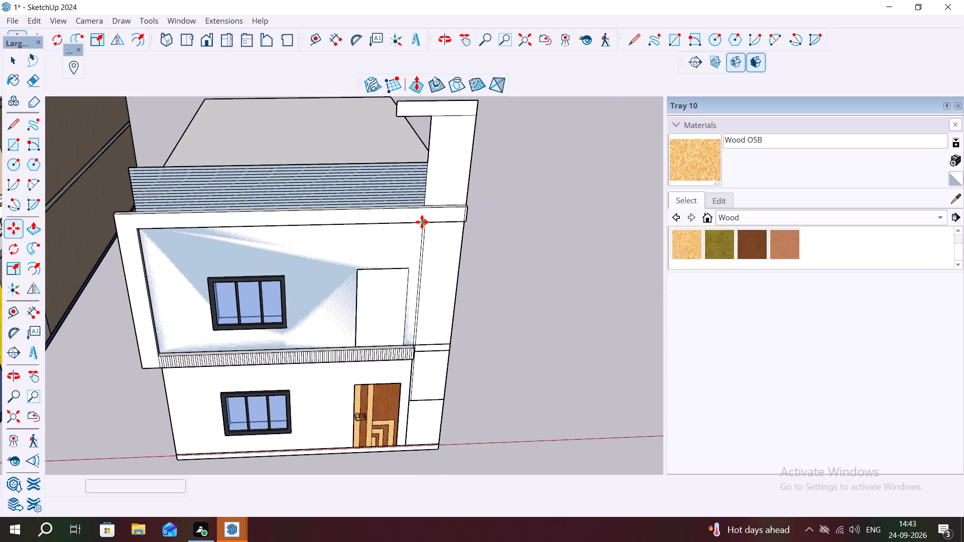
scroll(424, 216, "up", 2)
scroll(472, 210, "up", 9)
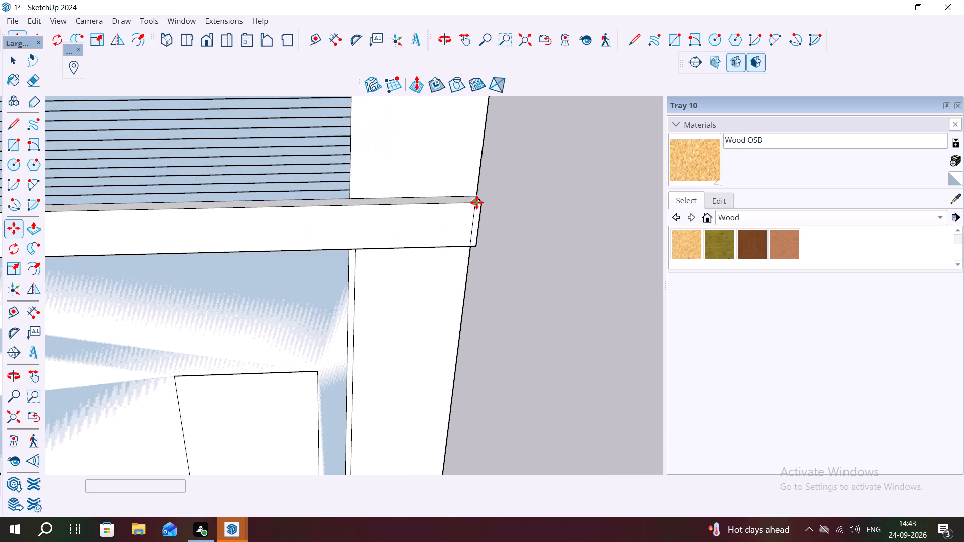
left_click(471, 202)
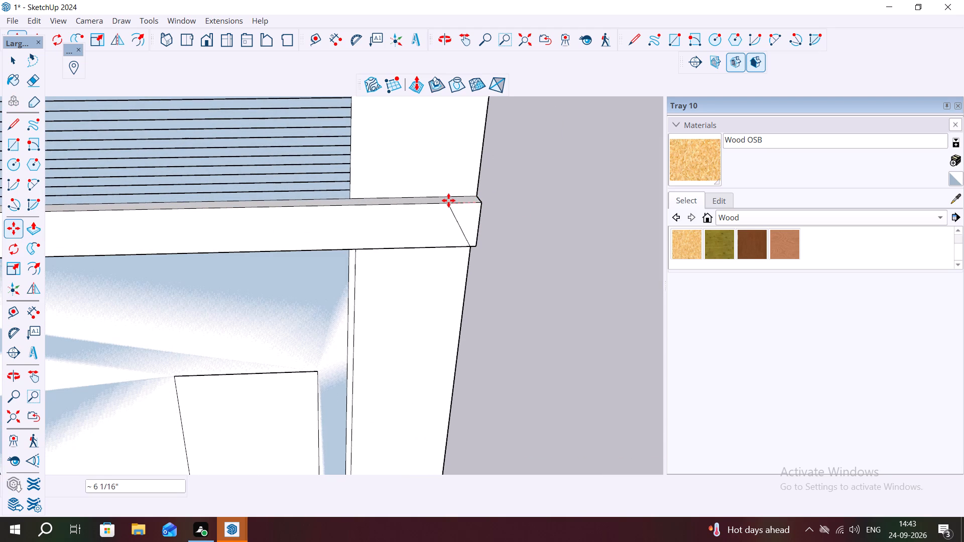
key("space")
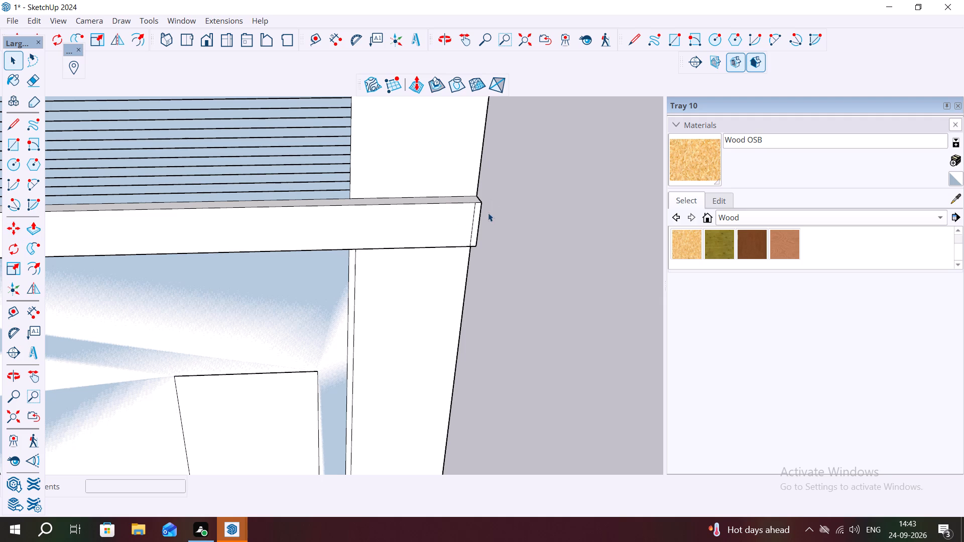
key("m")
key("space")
Copy the top band's end strip about 4' 8" inward along the band and divide the span into 20 evenly spaced strips.
double_click(476, 220)
key("m")
left_click(482, 202)
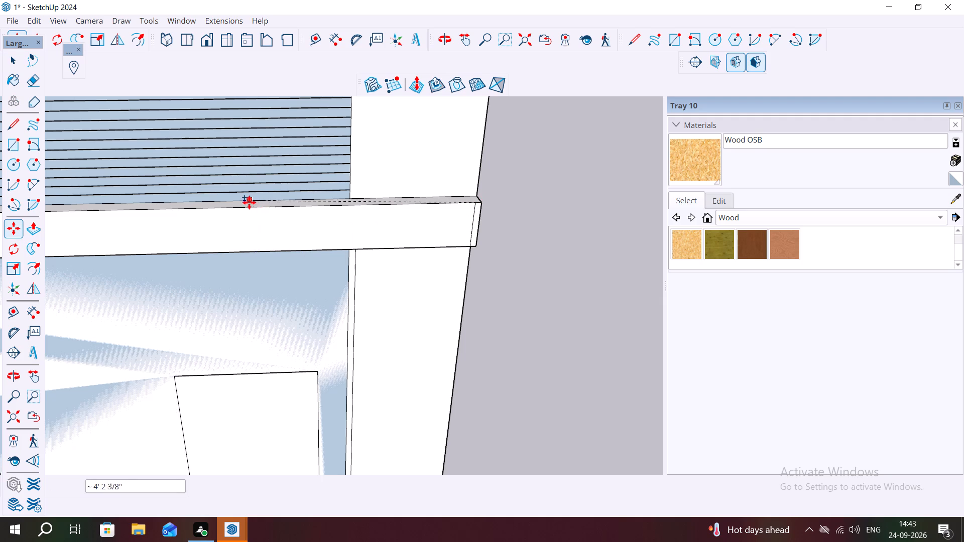
left_click(222, 206)
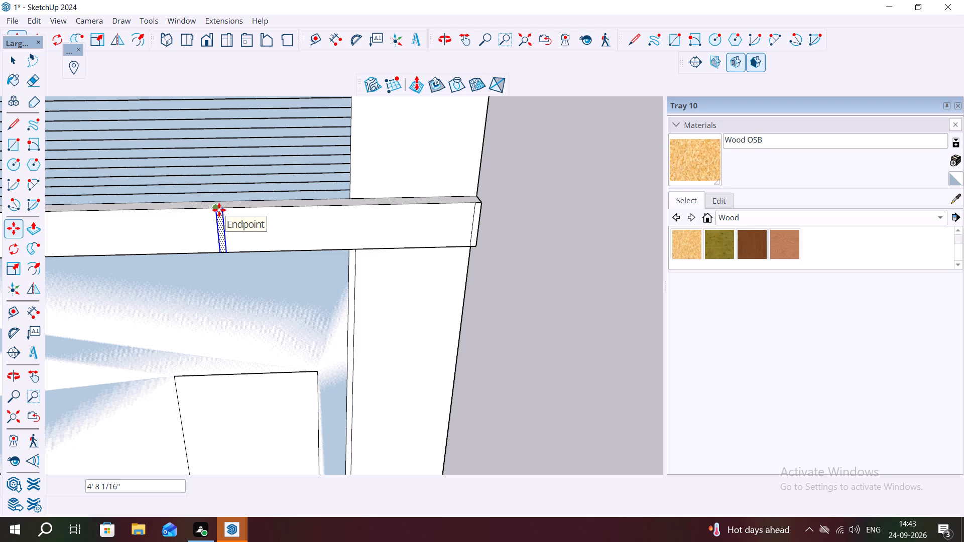
type("20/")
key("Return")
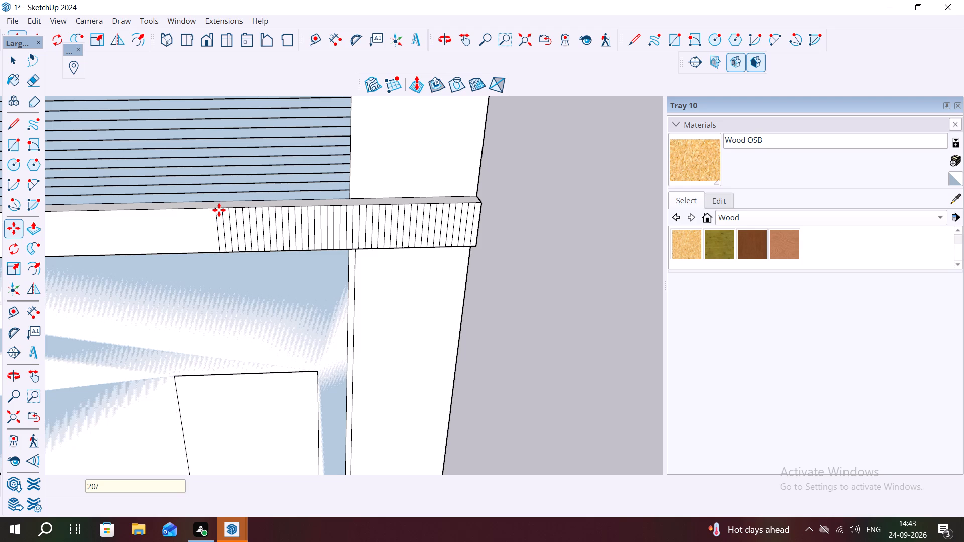
Copy the innermost new strip about 4' farther along the top band and divide that span into 20 evenly spaced strips.
scroll(230, 220, "up", 12)
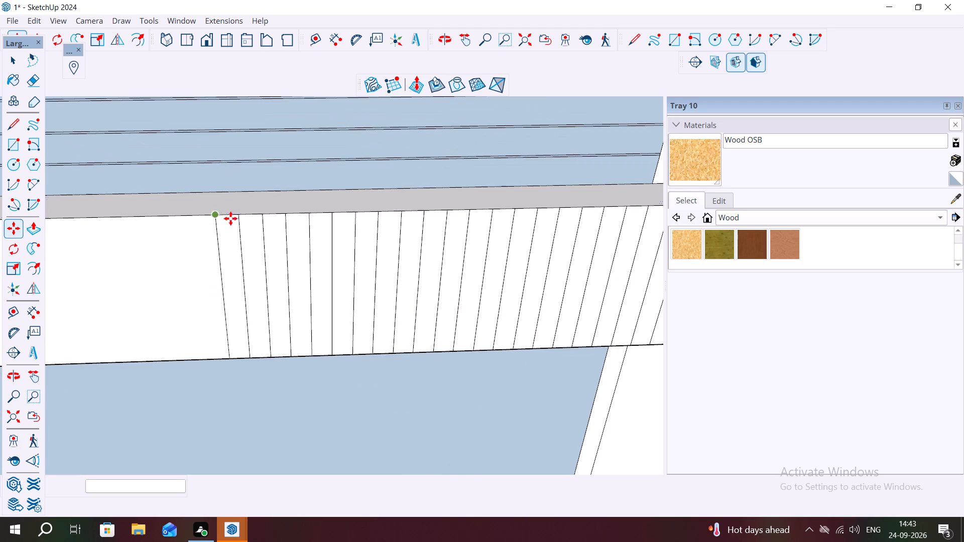
key("space")
double_click(229, 227)
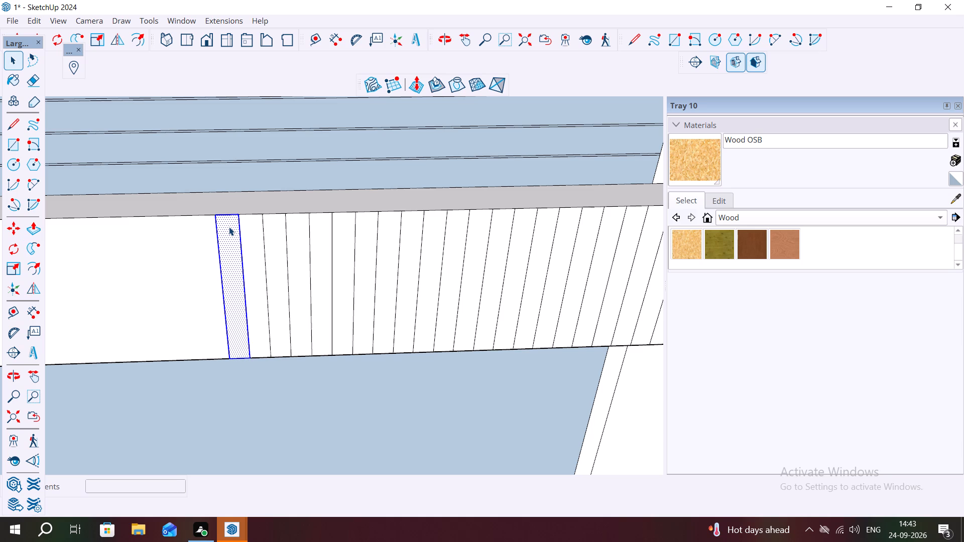
key("m")
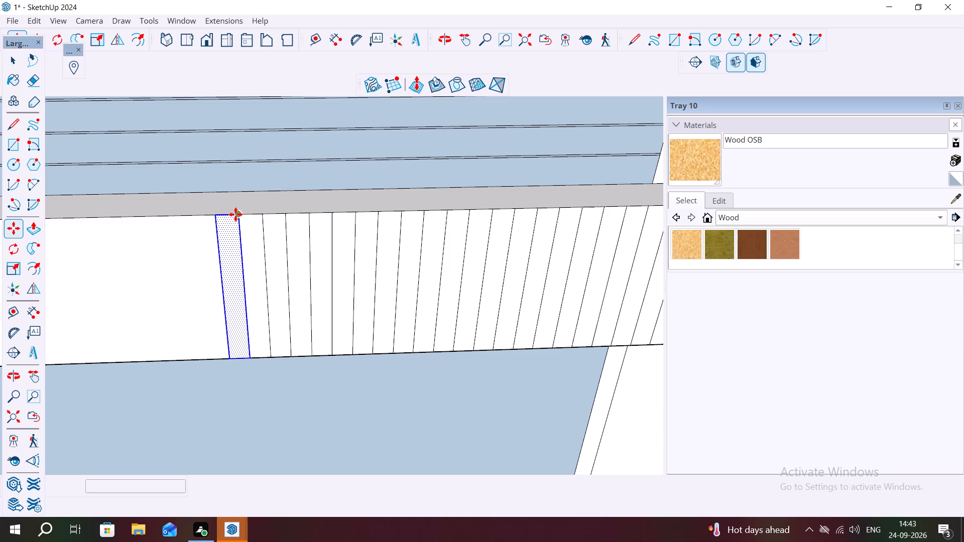
left_click(238, 214)
scroll(246, 188, "down", 7)
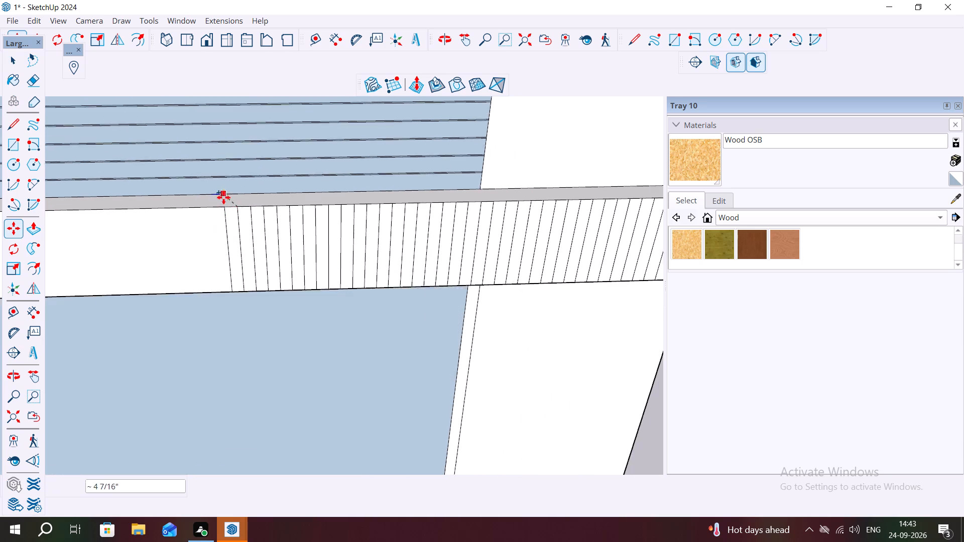
scroll(223, 197, "down", 4)
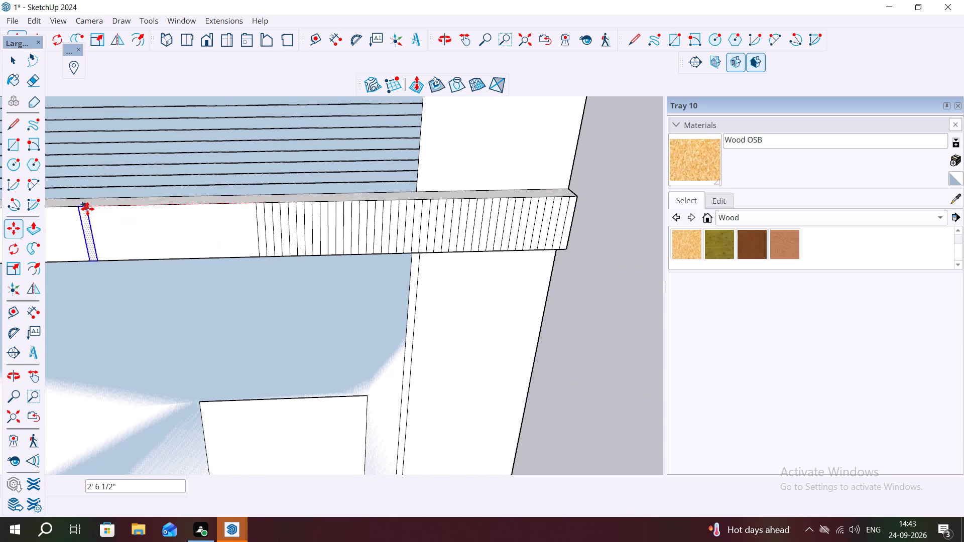
scroll(89, 206, "down", 2)
scroll(203, 195, "down", 3)
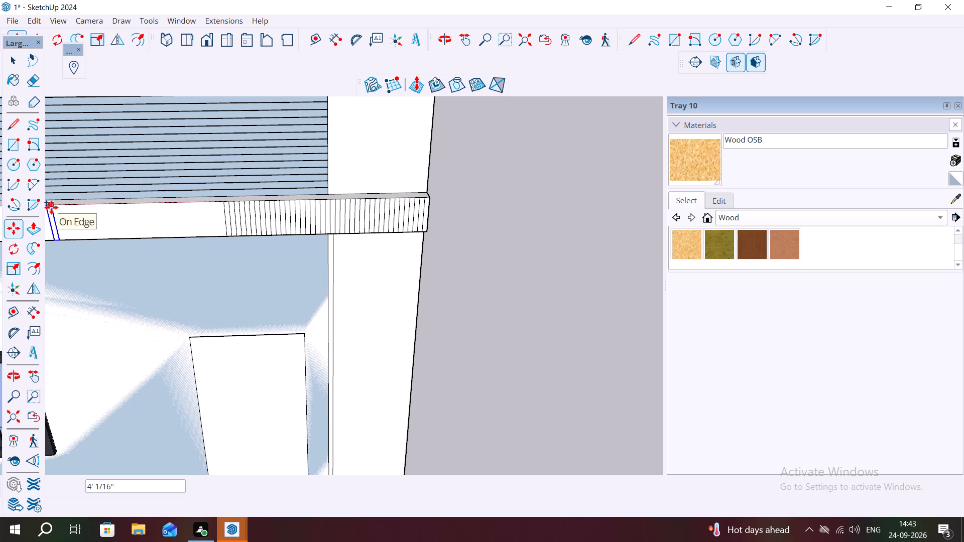
left_click(51, 207)
type("20")
key("slash")
key("Return")
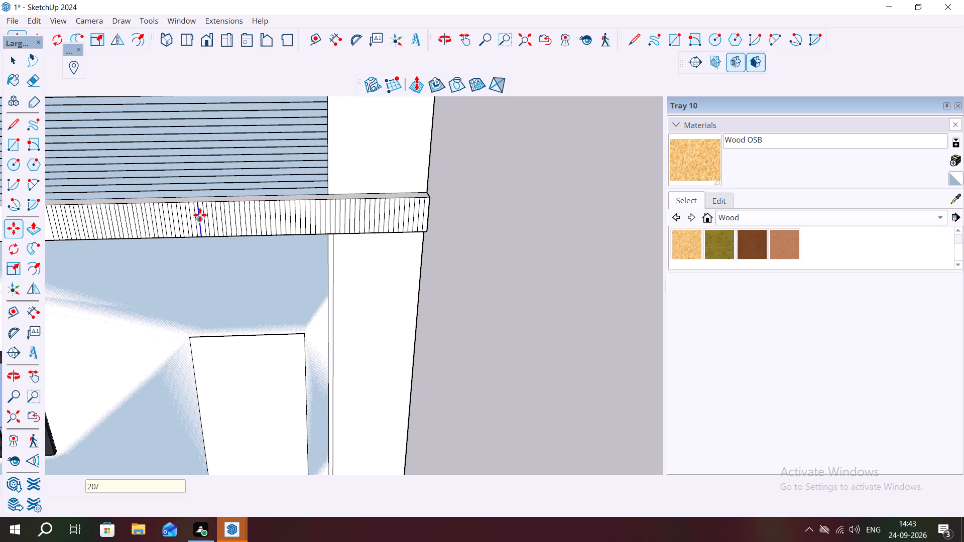
Undo the latest 20-division strip array on the upper-storey frame's top band.
scroll(150, 242, "up", 2)
scroll(560, 205, "up", 1)
scroll(561, 217, "down", 2)
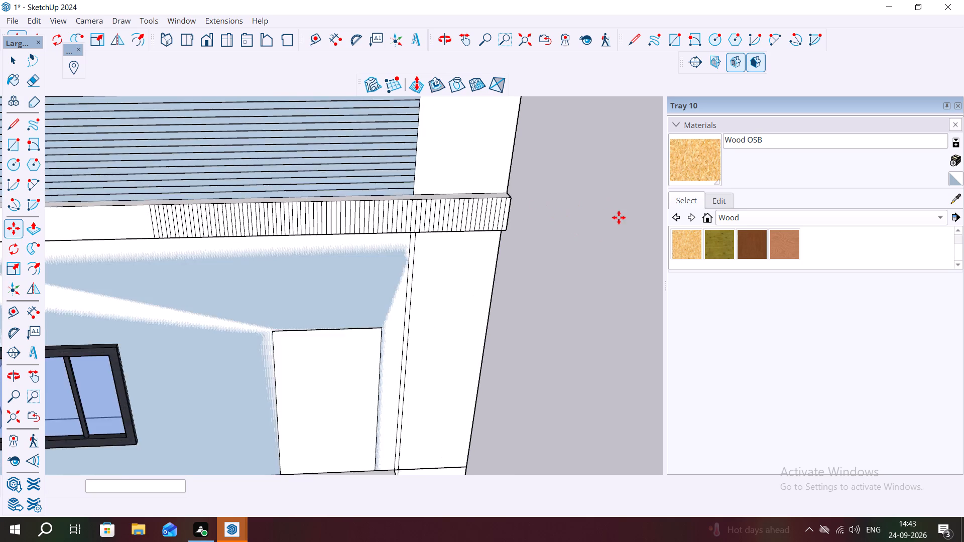
scroll(619, 217, "down", 2)
scroll(336, 229, "up", 2)
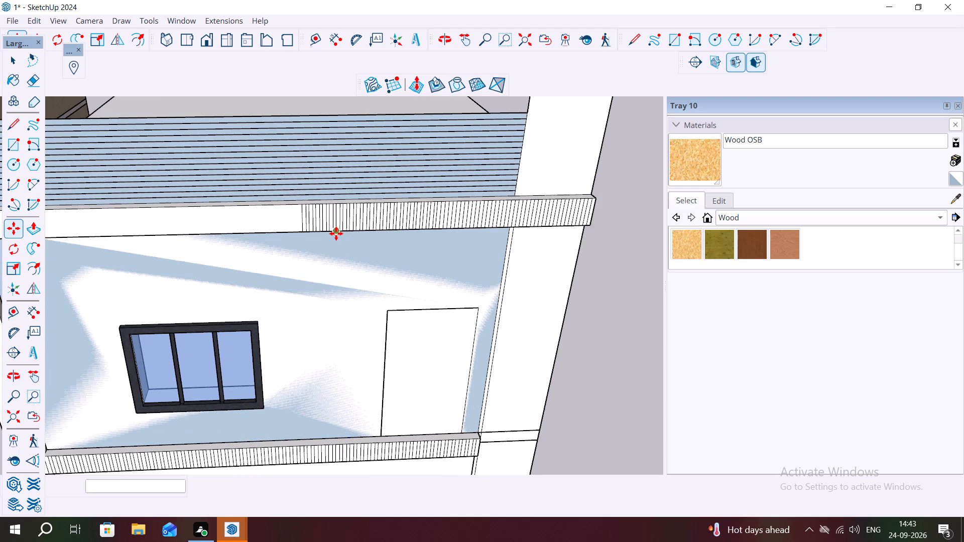
scroll(333, 234, "up", 5)
key("ctrl+z")
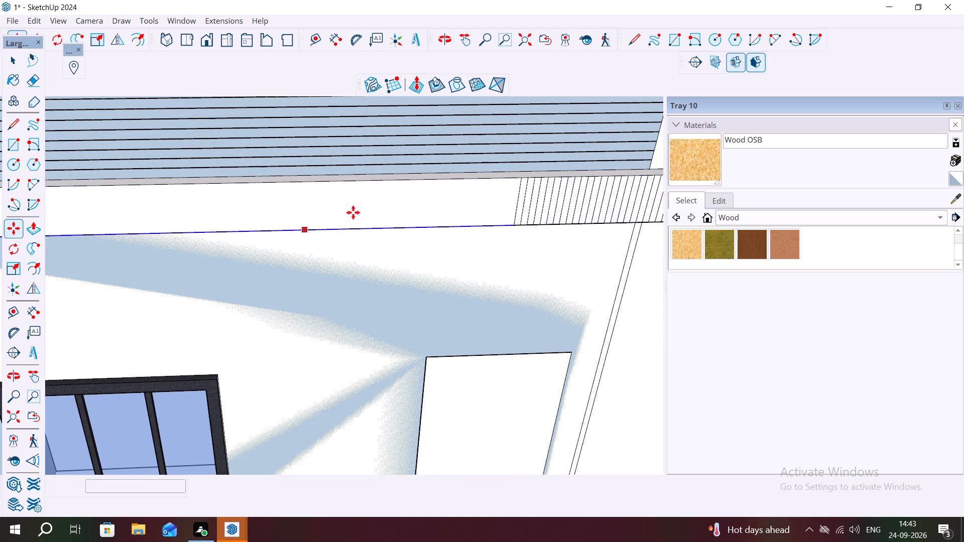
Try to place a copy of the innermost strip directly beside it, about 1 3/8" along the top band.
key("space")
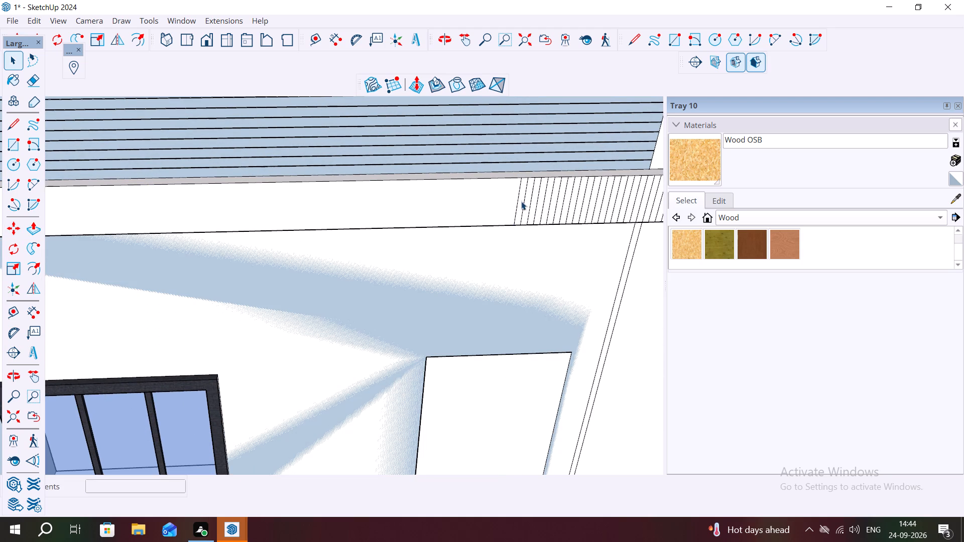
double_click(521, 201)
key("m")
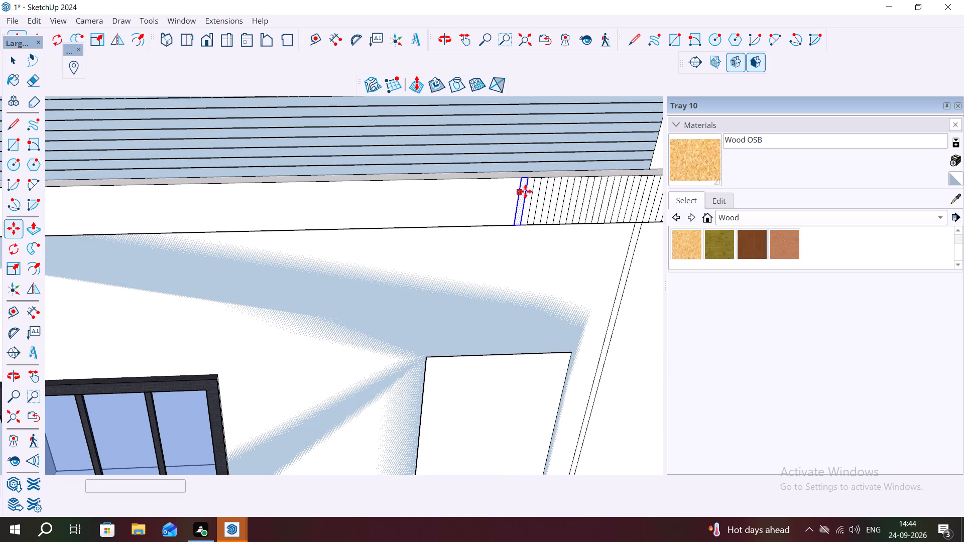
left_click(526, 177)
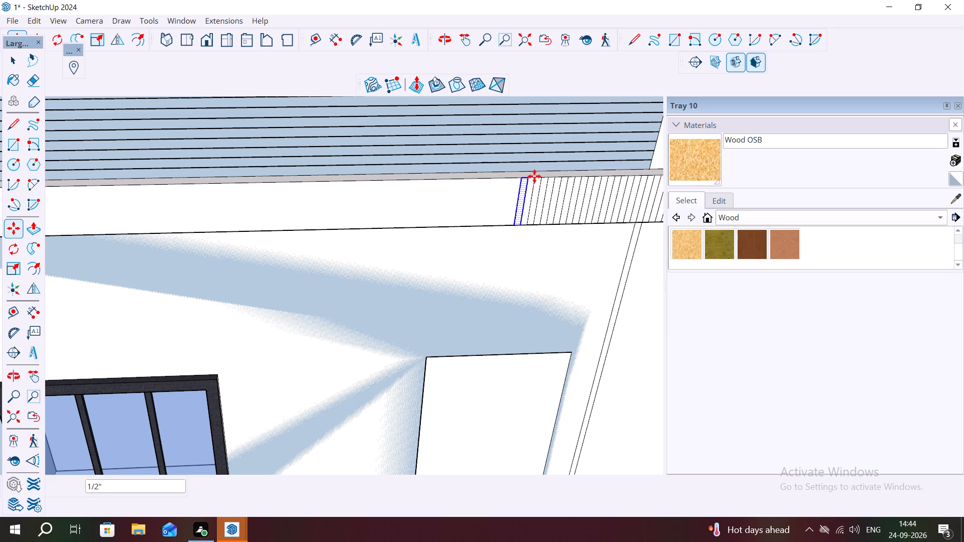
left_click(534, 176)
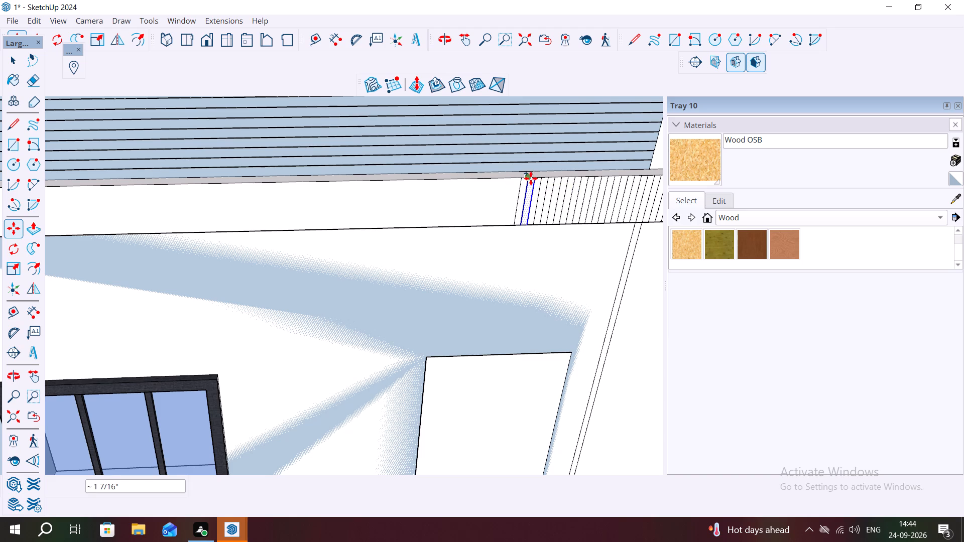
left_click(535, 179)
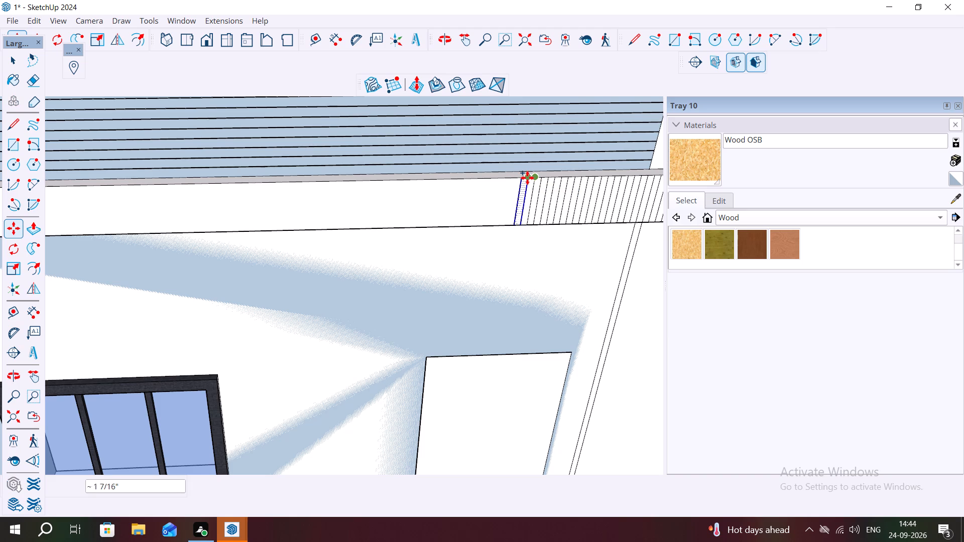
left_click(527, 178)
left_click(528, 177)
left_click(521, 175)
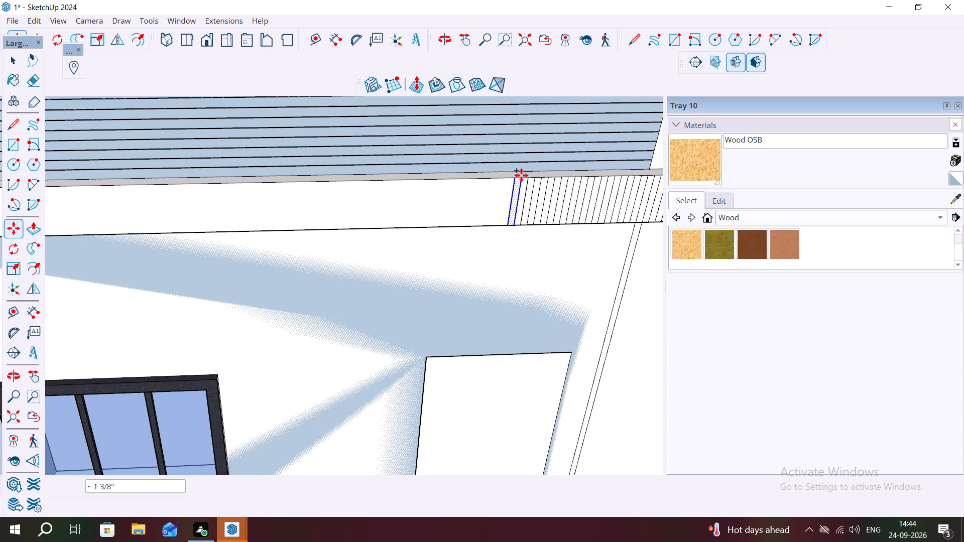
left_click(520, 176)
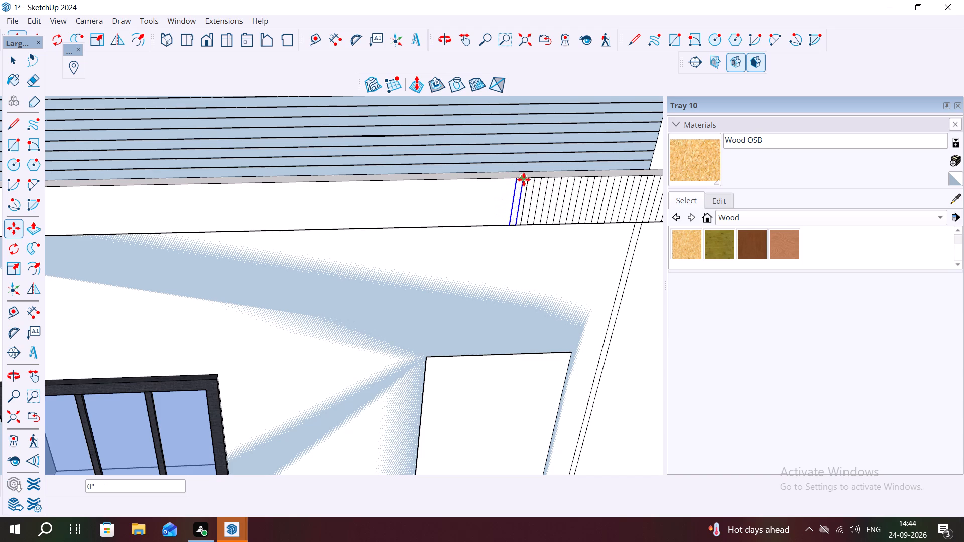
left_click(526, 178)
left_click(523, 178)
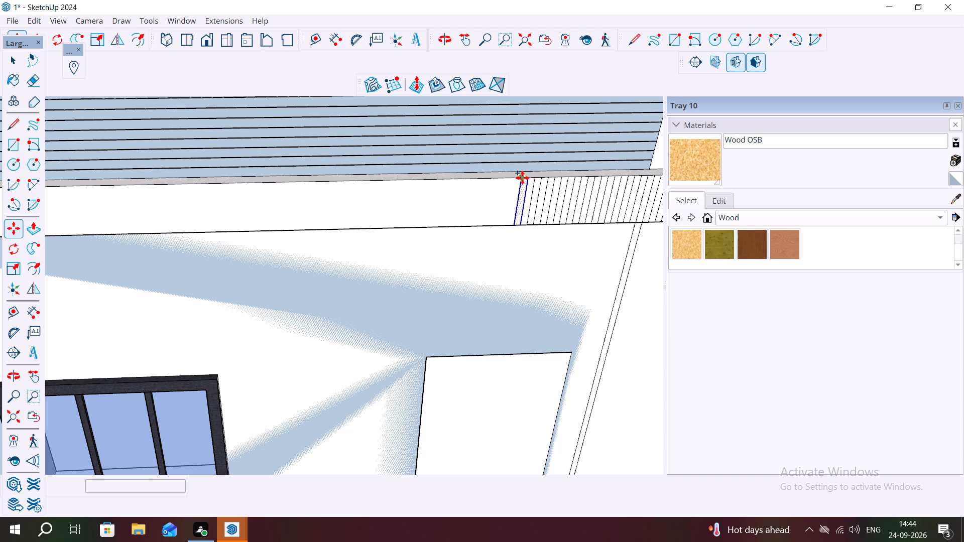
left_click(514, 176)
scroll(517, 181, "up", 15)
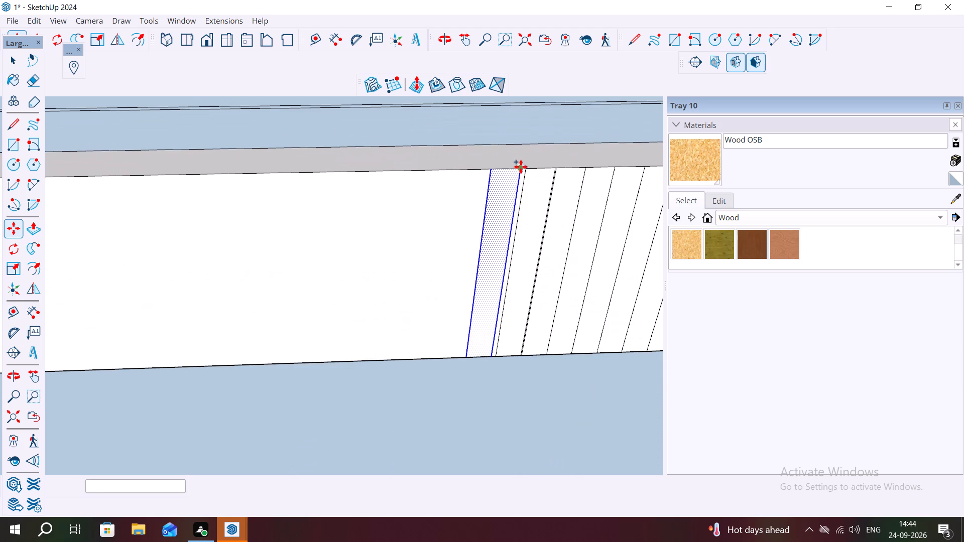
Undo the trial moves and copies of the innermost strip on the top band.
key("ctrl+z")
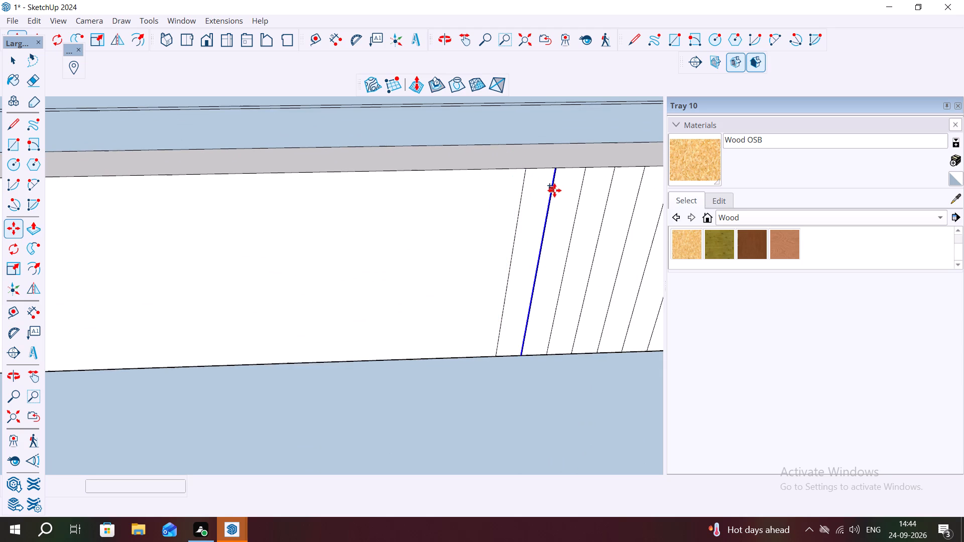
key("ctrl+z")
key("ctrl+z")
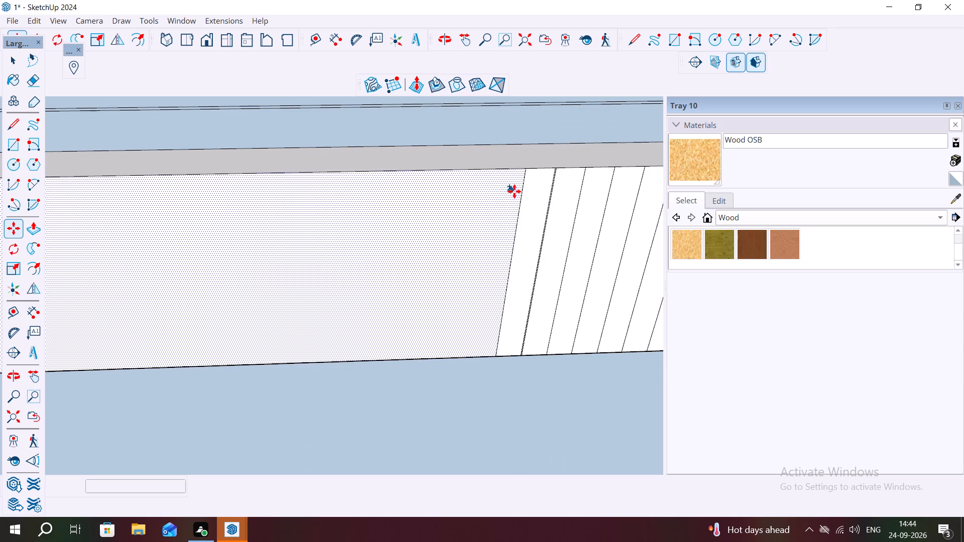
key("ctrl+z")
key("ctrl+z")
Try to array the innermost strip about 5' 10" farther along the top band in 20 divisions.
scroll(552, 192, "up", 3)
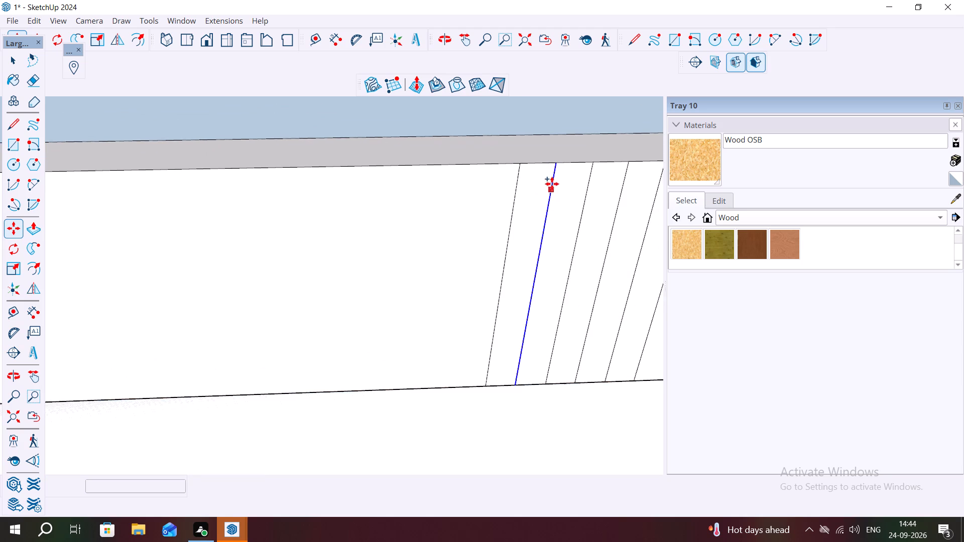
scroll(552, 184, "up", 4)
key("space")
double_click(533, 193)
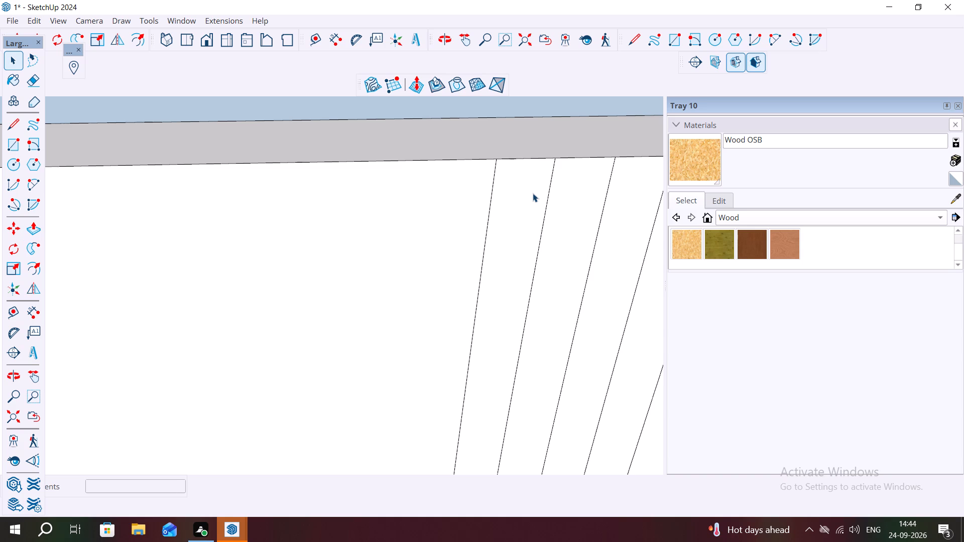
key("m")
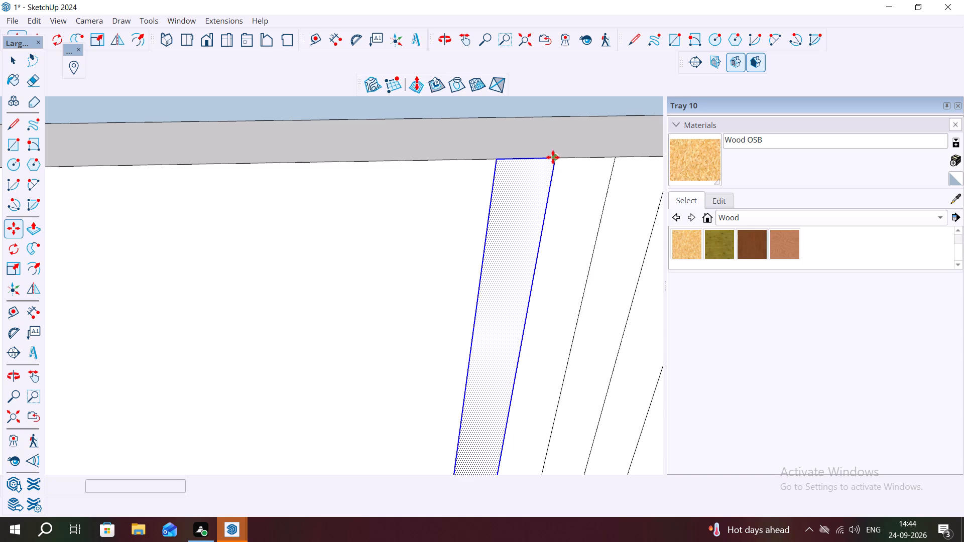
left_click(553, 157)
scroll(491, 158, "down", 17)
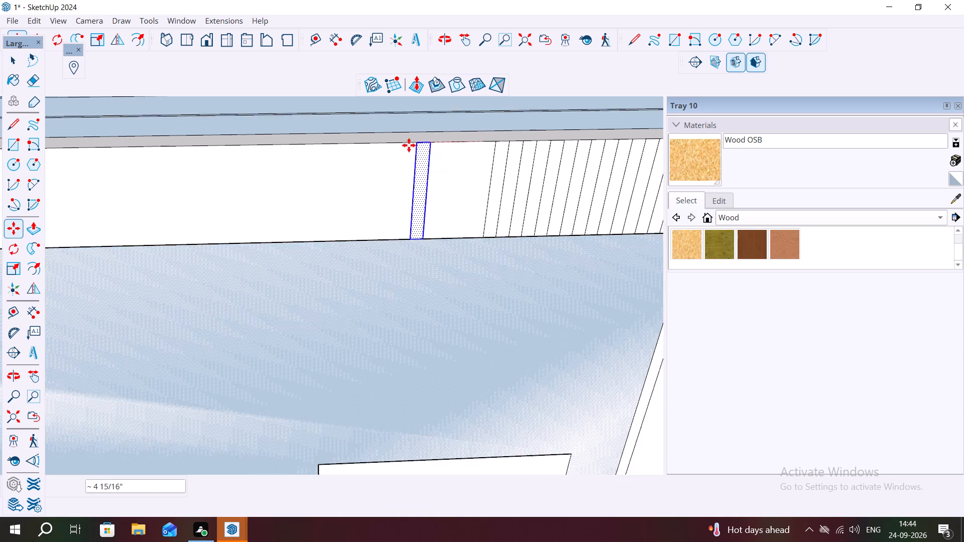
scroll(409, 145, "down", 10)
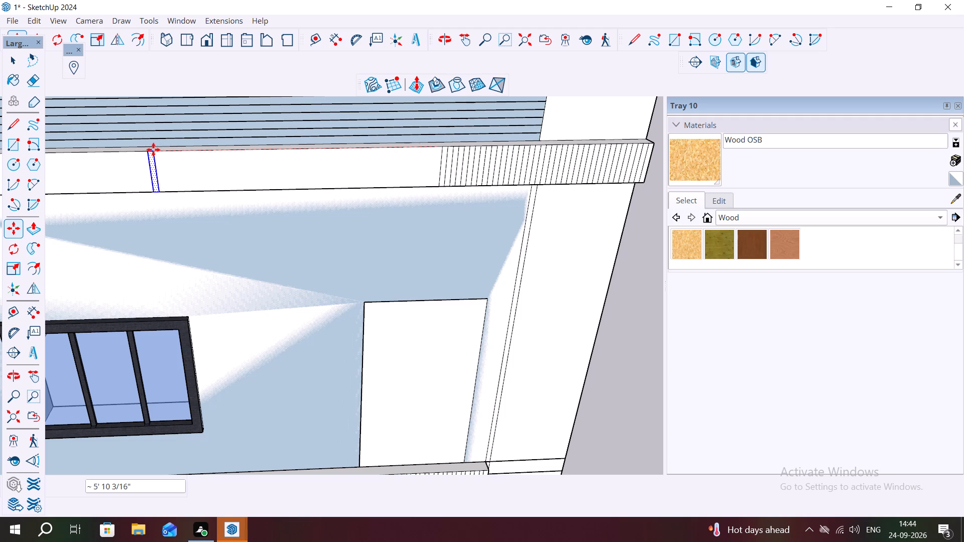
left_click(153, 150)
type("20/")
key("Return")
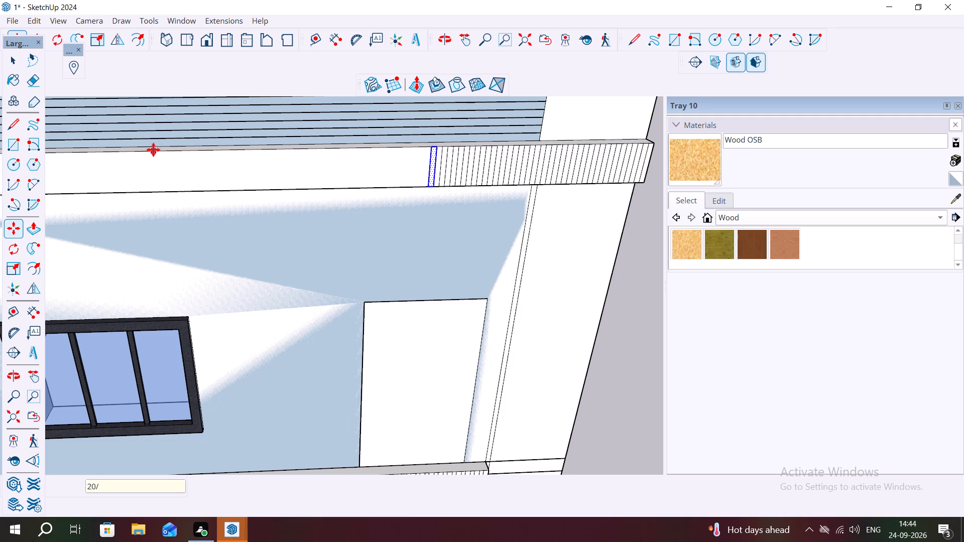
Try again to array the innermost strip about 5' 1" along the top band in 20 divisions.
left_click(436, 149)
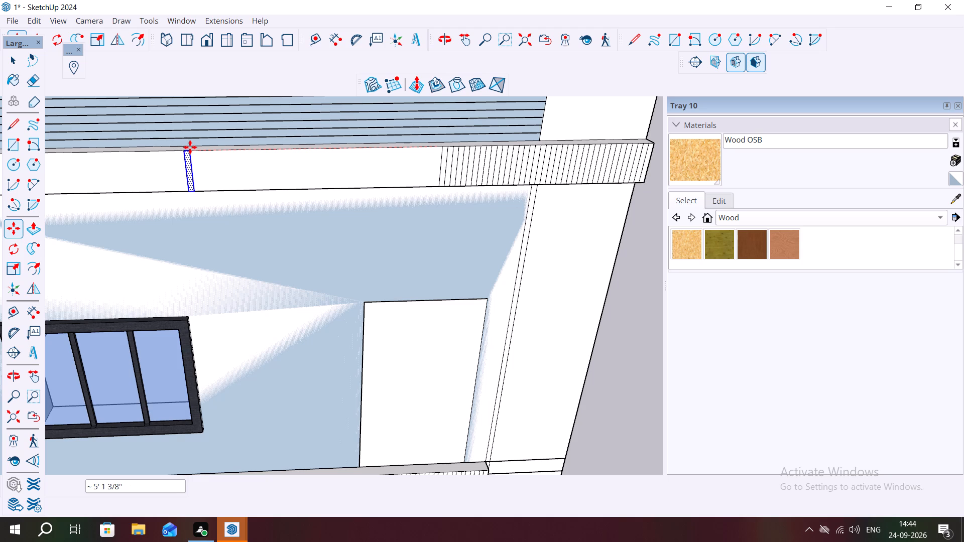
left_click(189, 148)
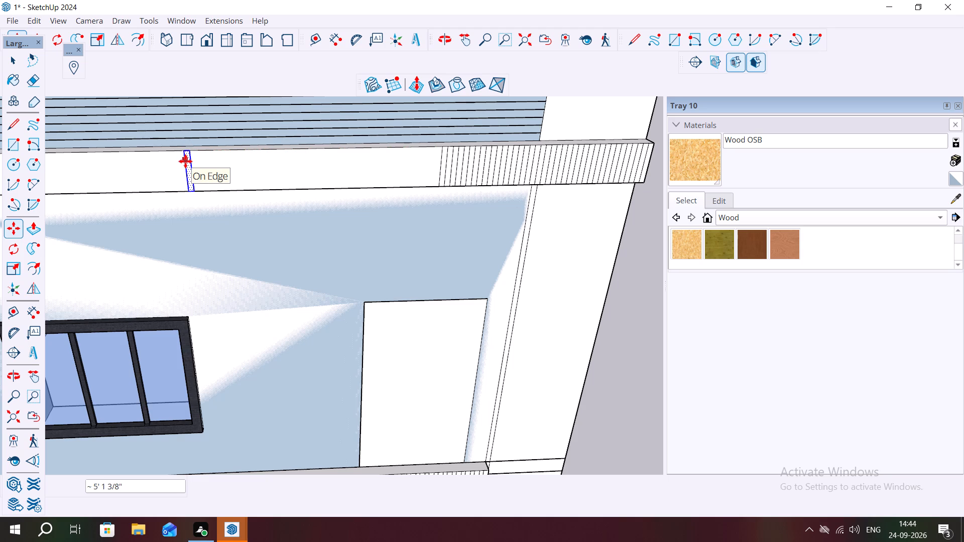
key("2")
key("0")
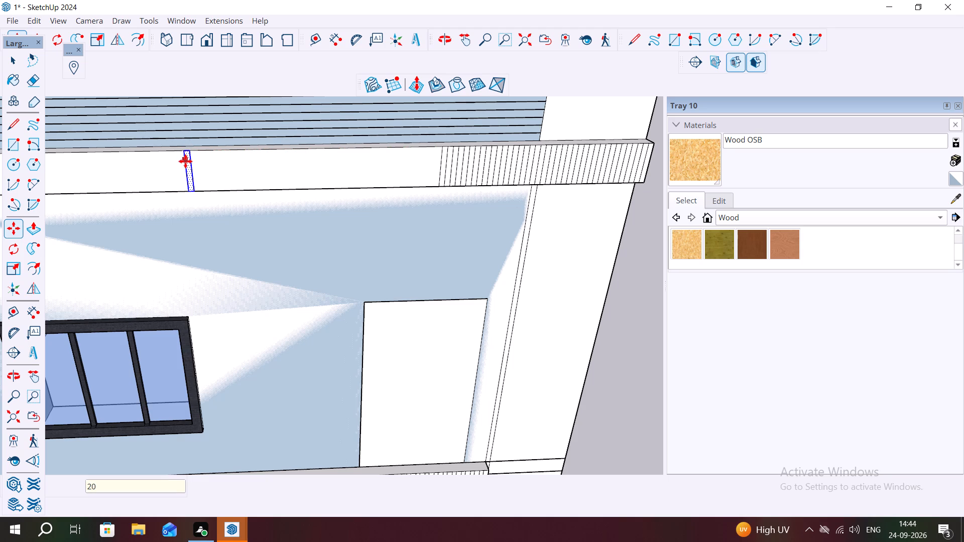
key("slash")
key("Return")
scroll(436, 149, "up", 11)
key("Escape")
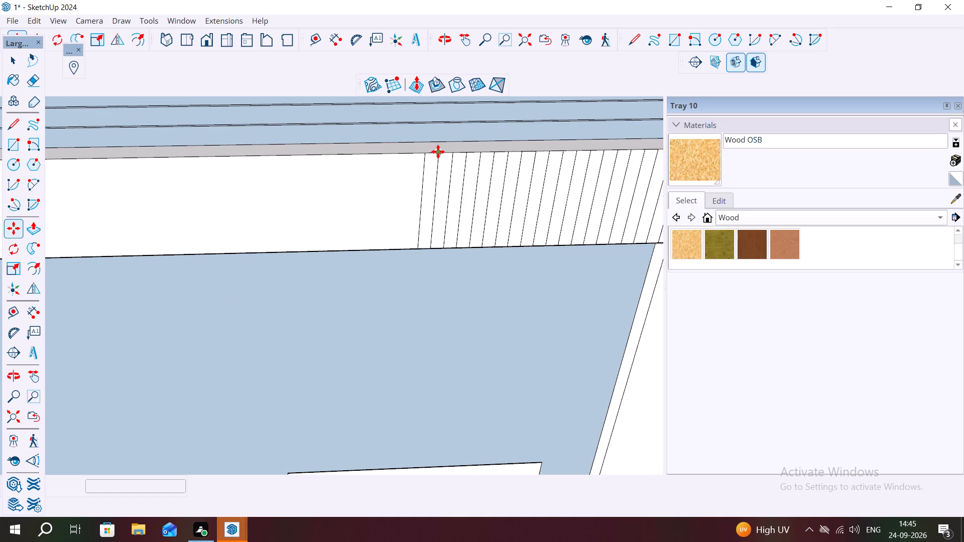
Copy the innermost strip about 2' farther along the top band and divide the span into 10 evenly spaced copies.
key("space")
double_click(432, 161)
key("m")
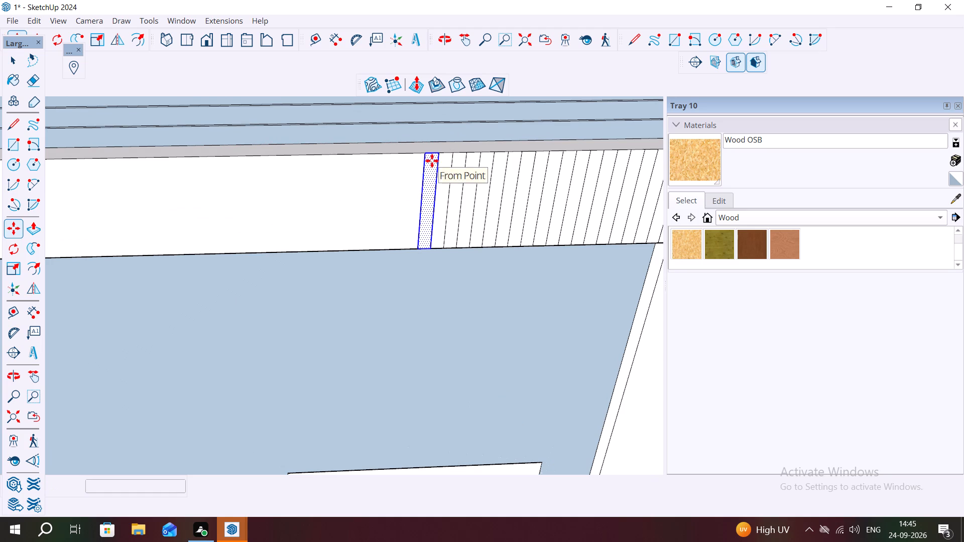
left_click(441, 150)
scroll(344, 157, "down", 3)
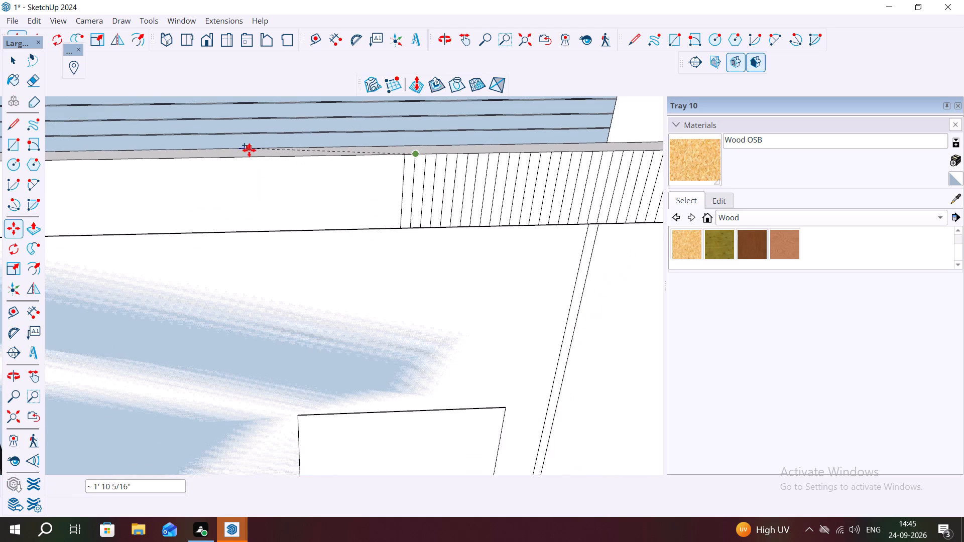
left_click(222, 159)
type("10/")
key("Return")
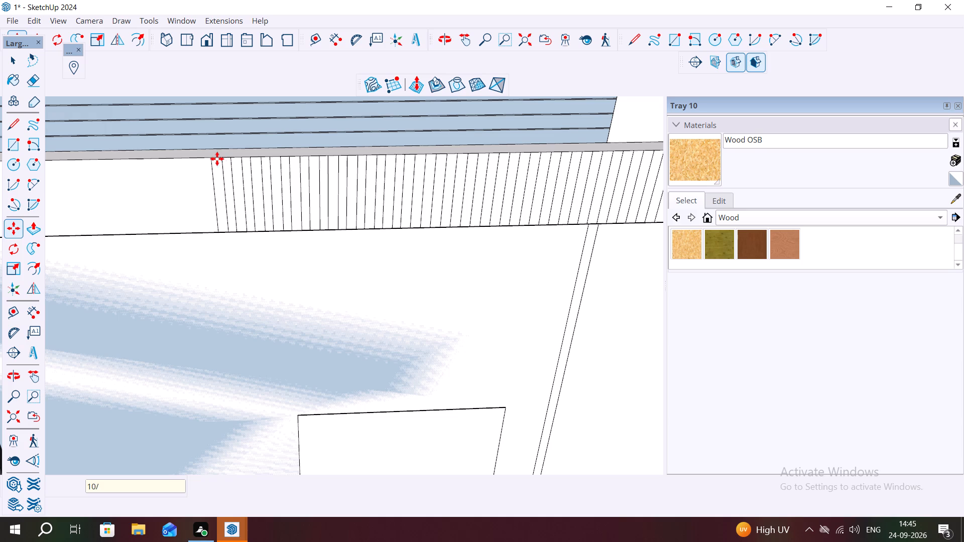
Copy the new innermost strip about 2' farther along the top band and divide that span into 15 copies.
key("space")
double_click(216, 175)
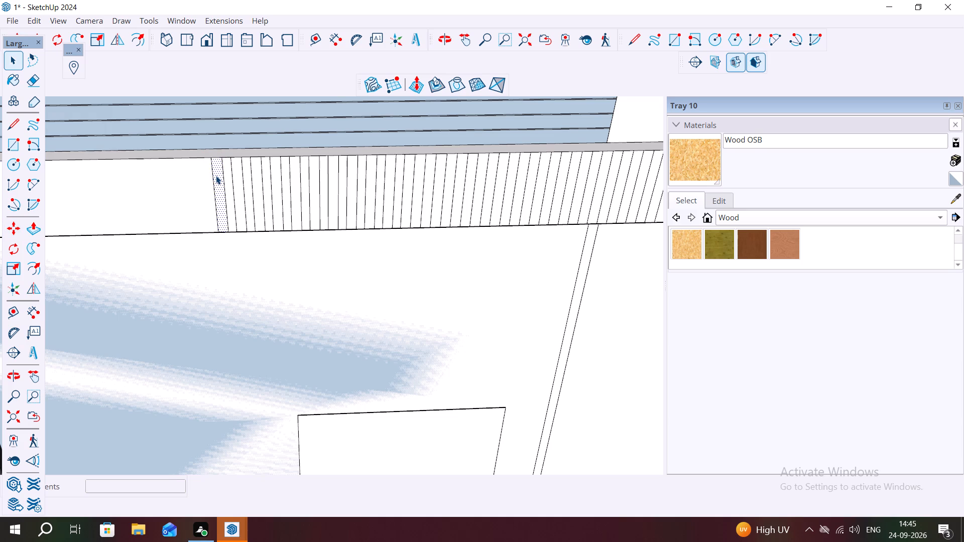
key("m")
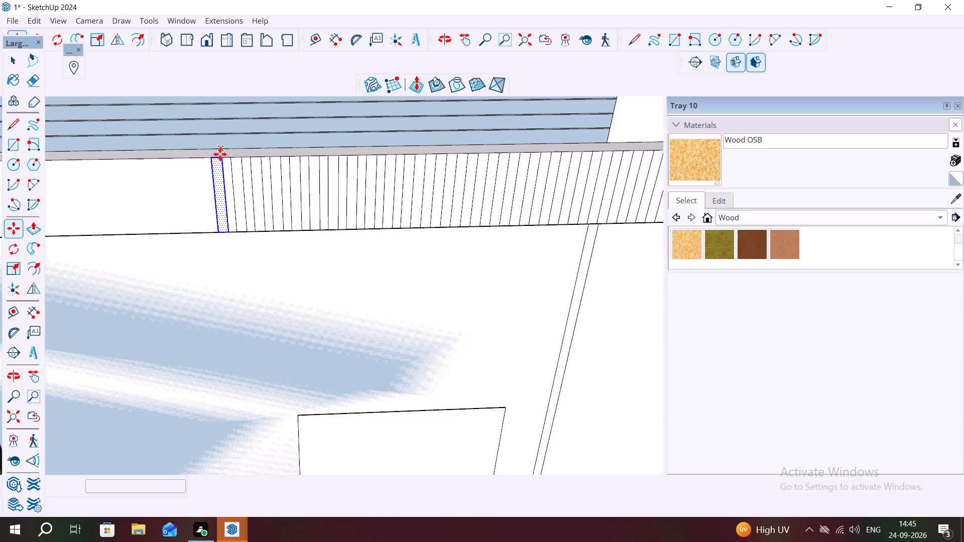
left_click(221, 161)
scroll(91, 157, "down", 5)
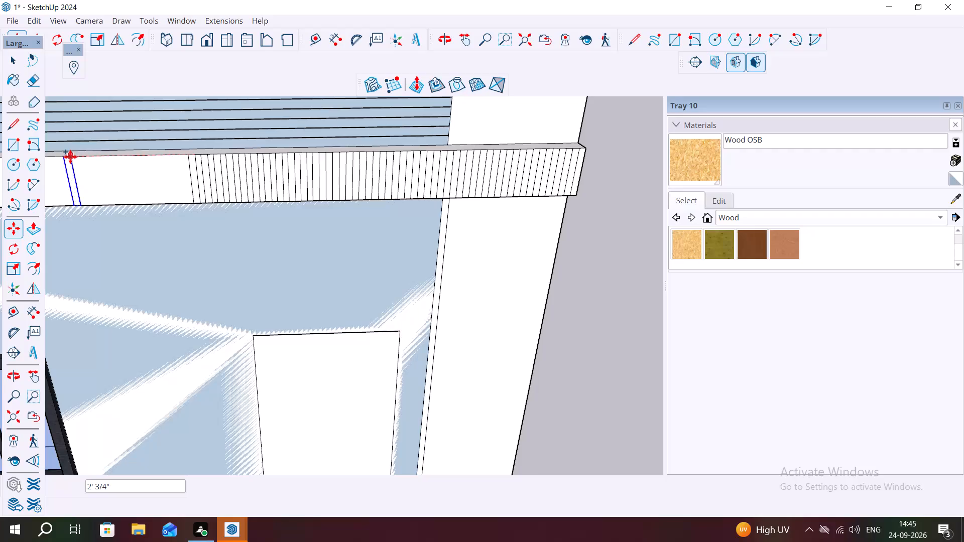
left_click(62, 156)
type("15")
key("slash")
key("Return")
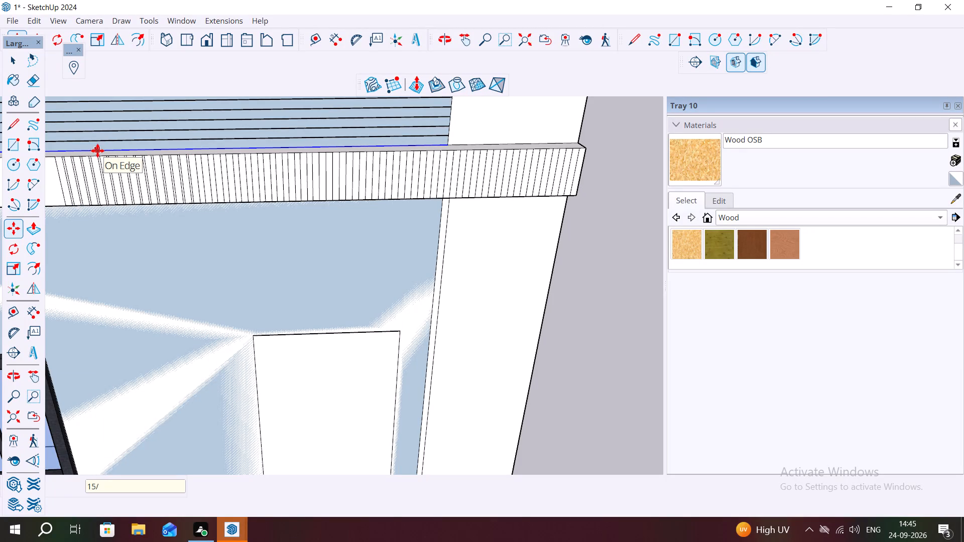
Set the newest top-band strip array to 10 divisions.
key("BackSpace")
type("10/")
key("Return")
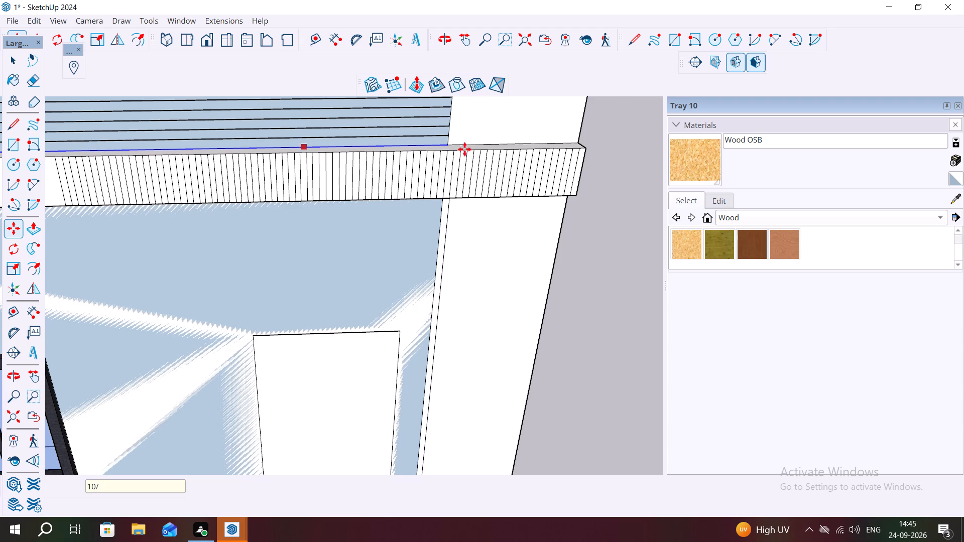
Copy the innermost top-band strip about 4' 7" farther along the band and divide the span into 20 copies.
scroll(659, 152, "down", 6)
scroll(480, 191, "up", 9)
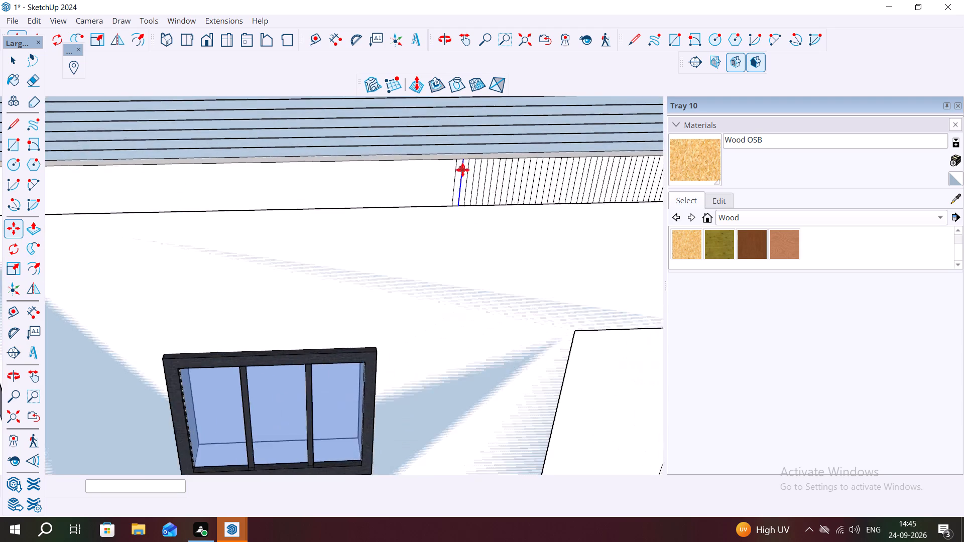
scroll(462, 170, "up", 6)
key("space")
left_click(458, 169)
left_click(458, 169)
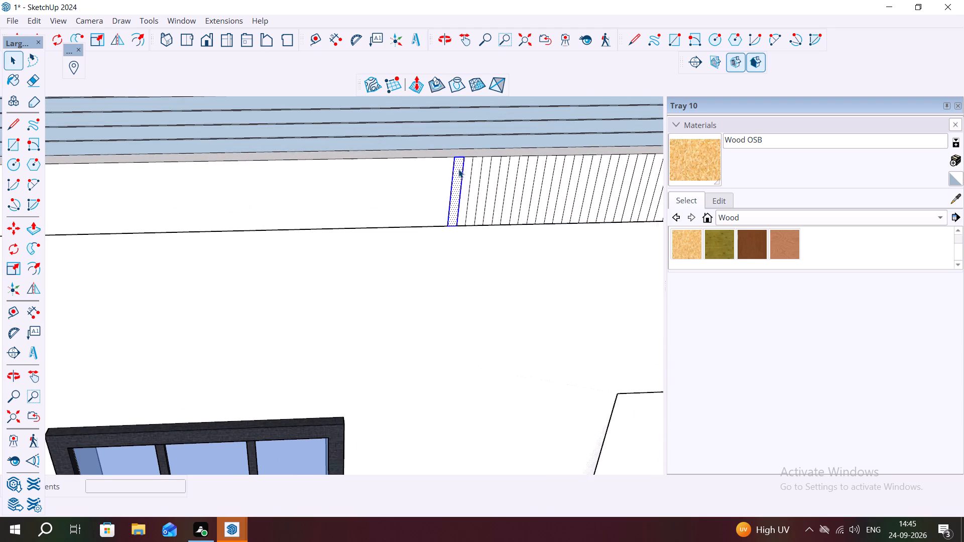
key("m")
left_click(466, 156)
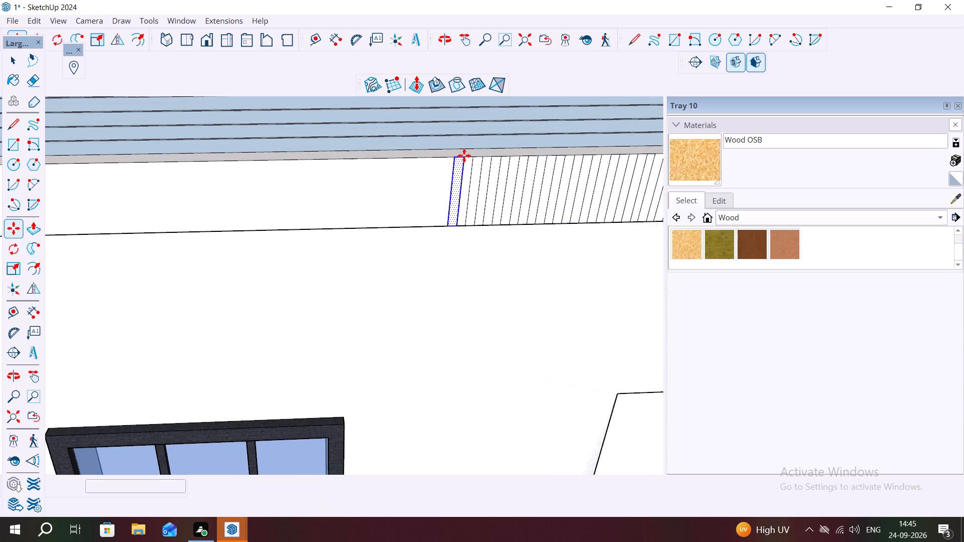
left_click(64, 161)
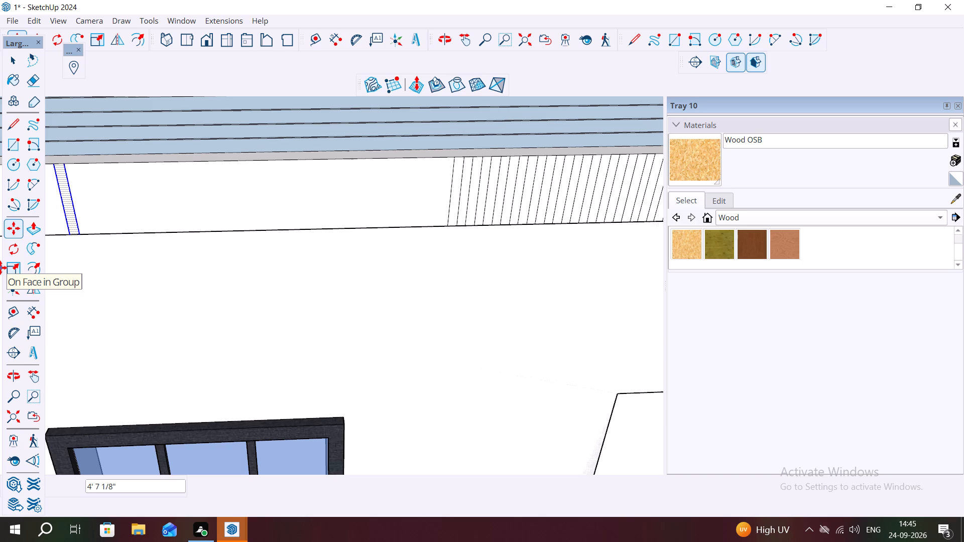
type("20/")
key("Return")
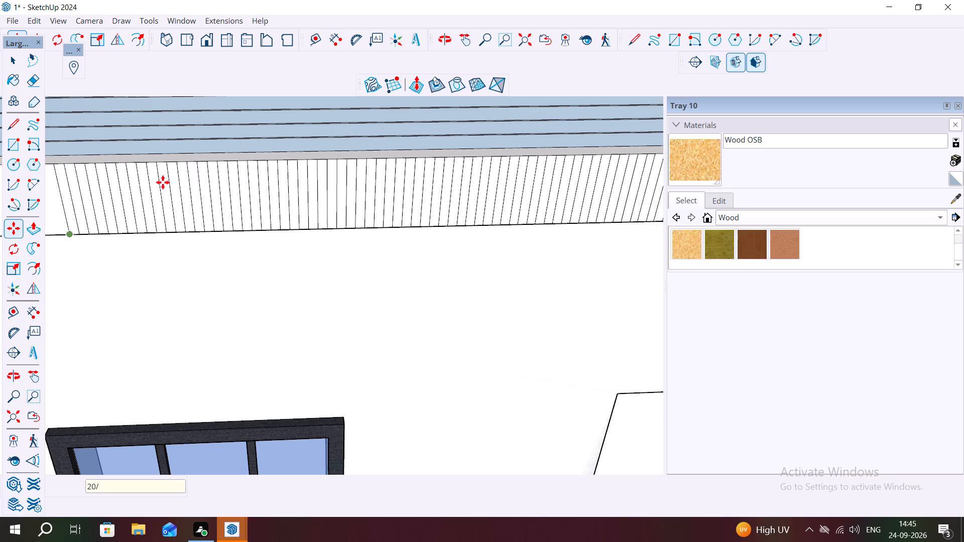
key("Escape")
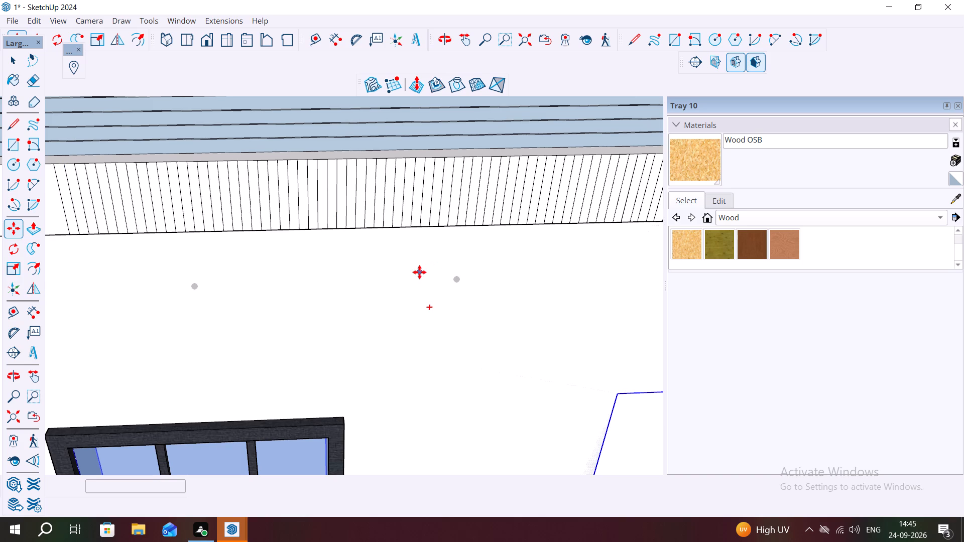
Copy the new innermost strip about 4' 7" to the top band's far inner corner and divide the span into 20 copies.
middle_click_drag(424, 267, 442, 140)
scroll(567, 263, "down", 9)
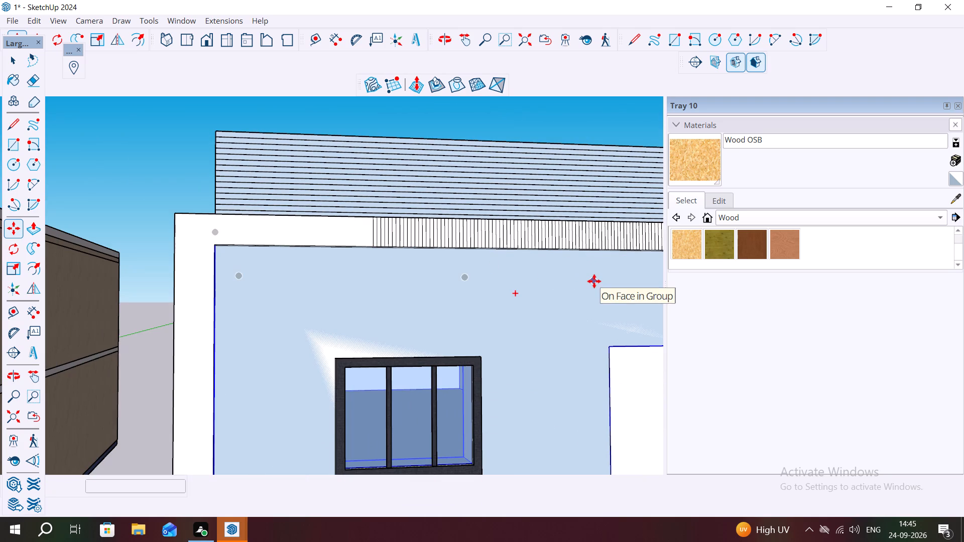
scroll(333, 250, "up", 2)
scroll(380, 237, "up", 3)
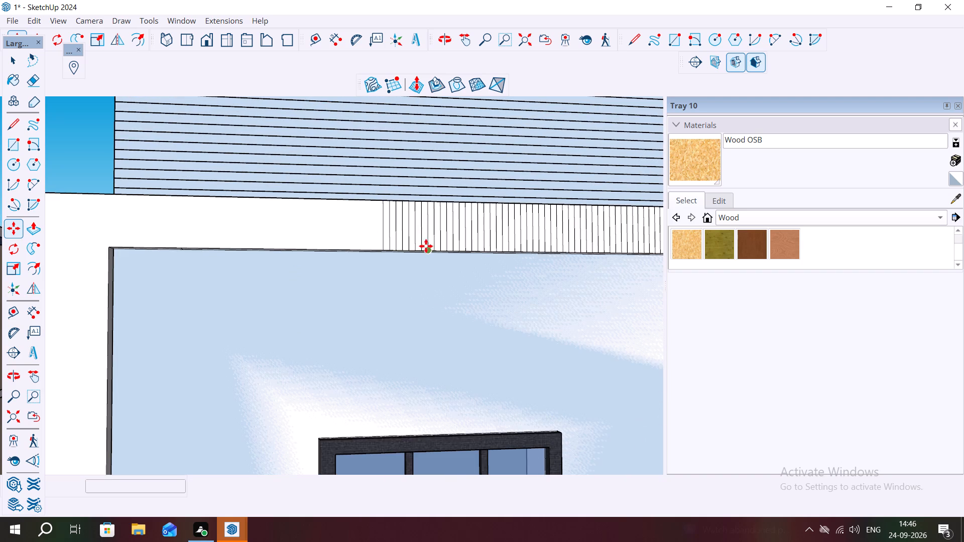
scroll(637, 281, "down", 1)
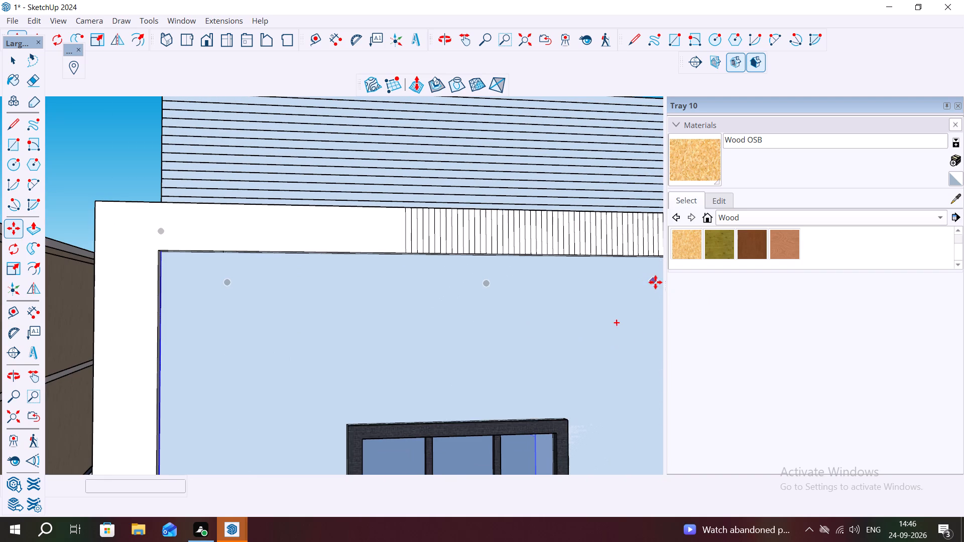
scroll(658, 285, "down", 1)
key("Escape")
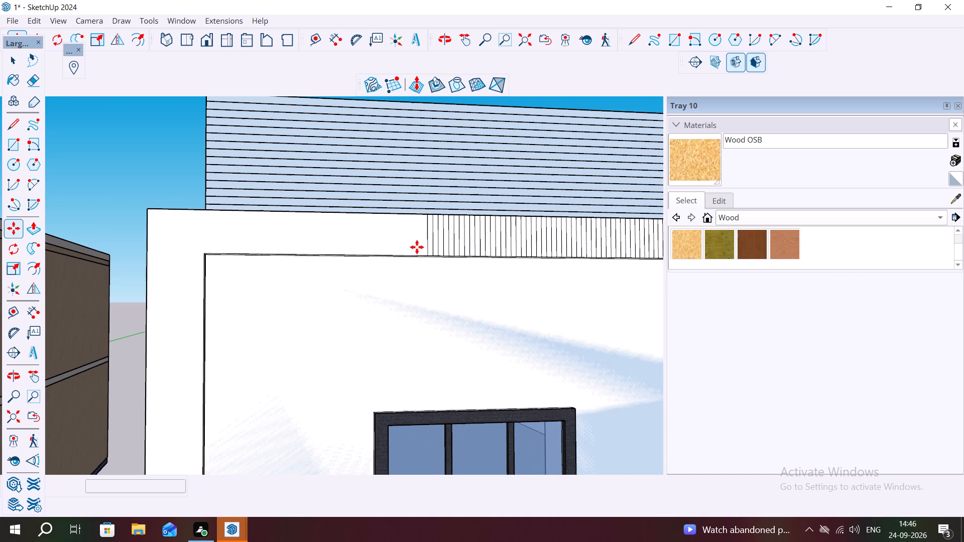
key("space")
double_click(428, 251)
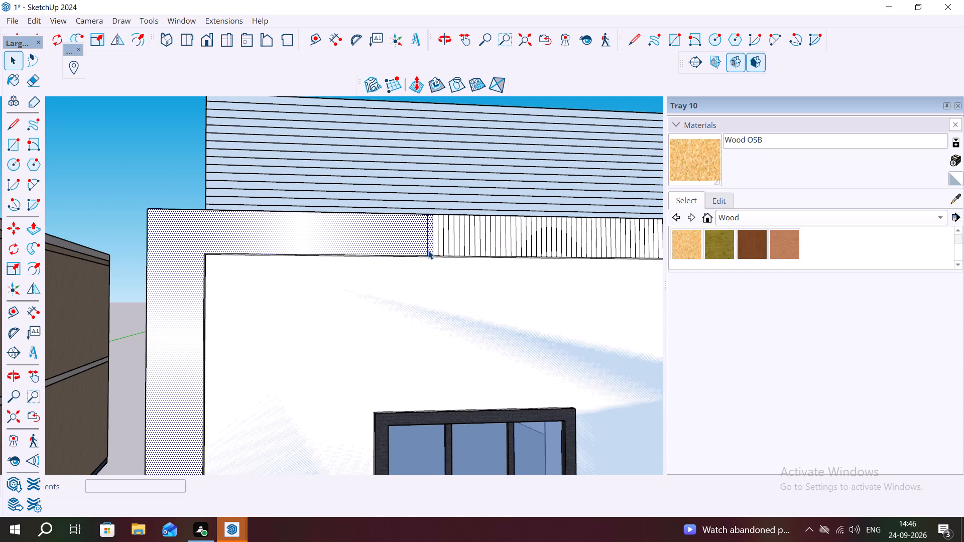
double_click(430, 250)
key("m")
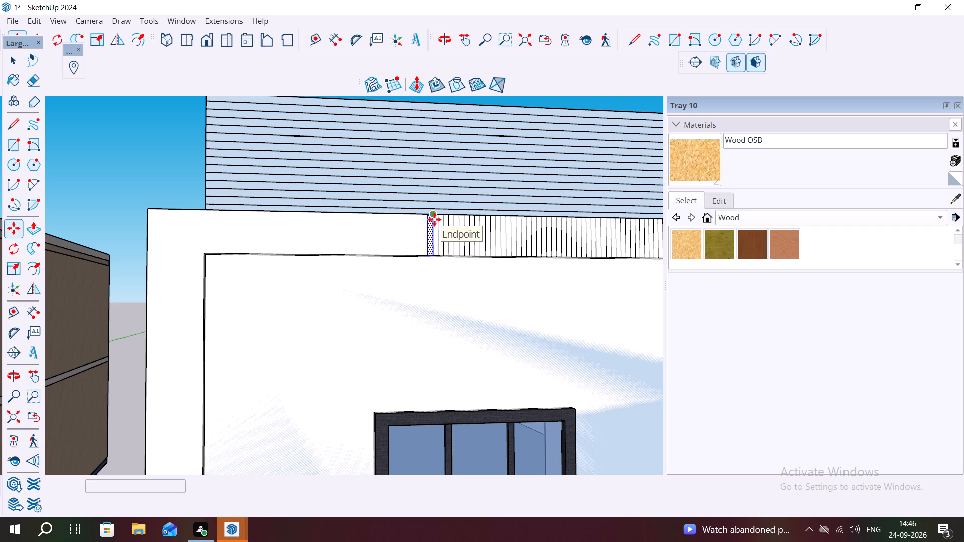
left_click(434, 211)
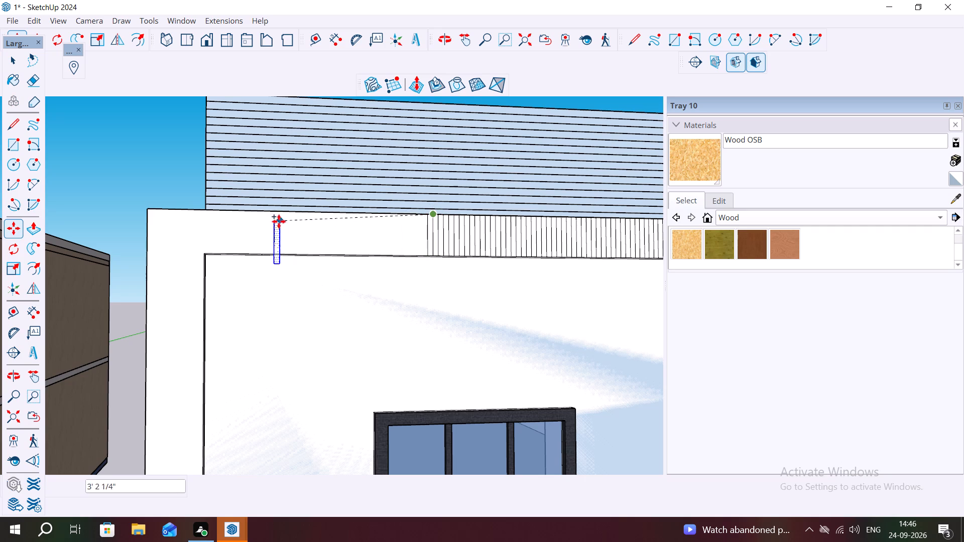
scroll(214, 209, "up", 9)
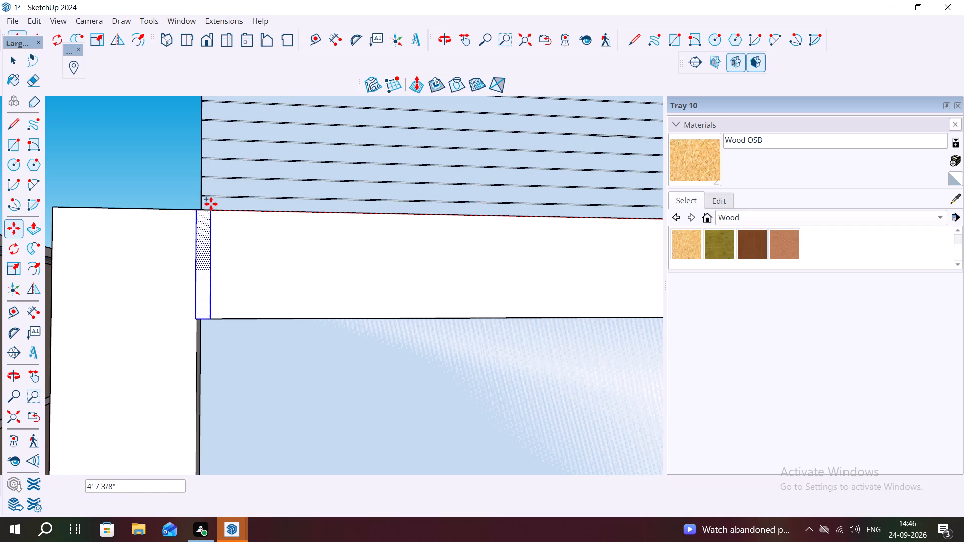
scroll(211, 204, "up", 5)
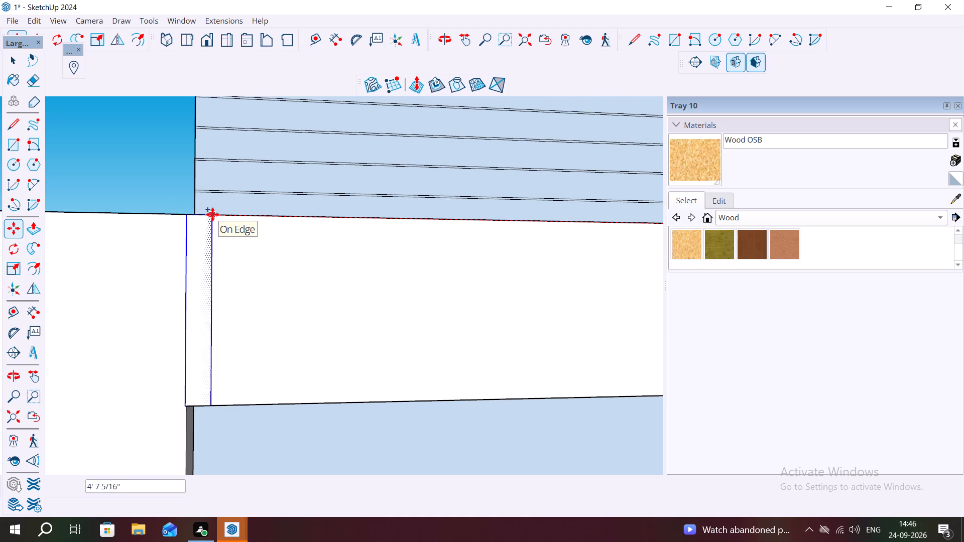
left_click(212, 214)
scroll(156, 210, "down", 3)
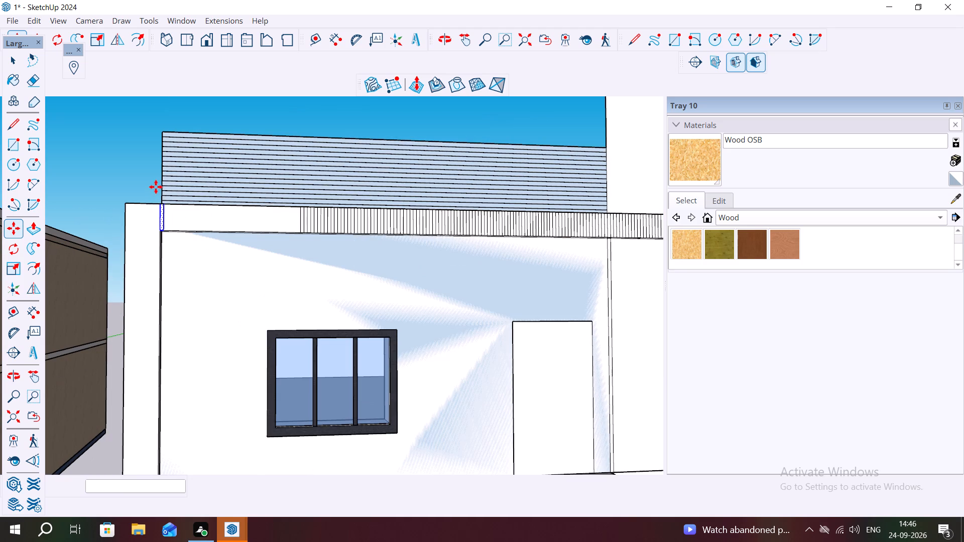
type("20/")
key("Return")
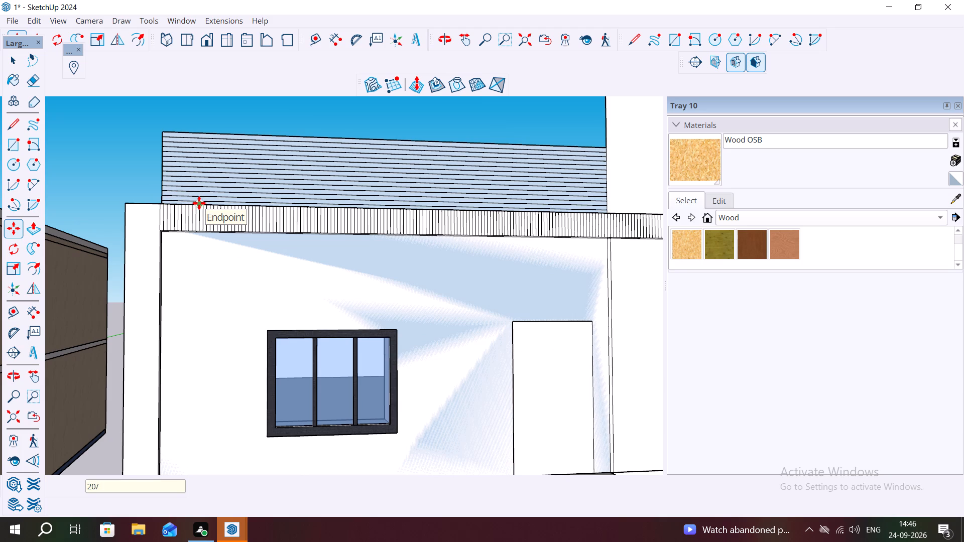
scroll(272, 171, "down", 5)
key("Escape")
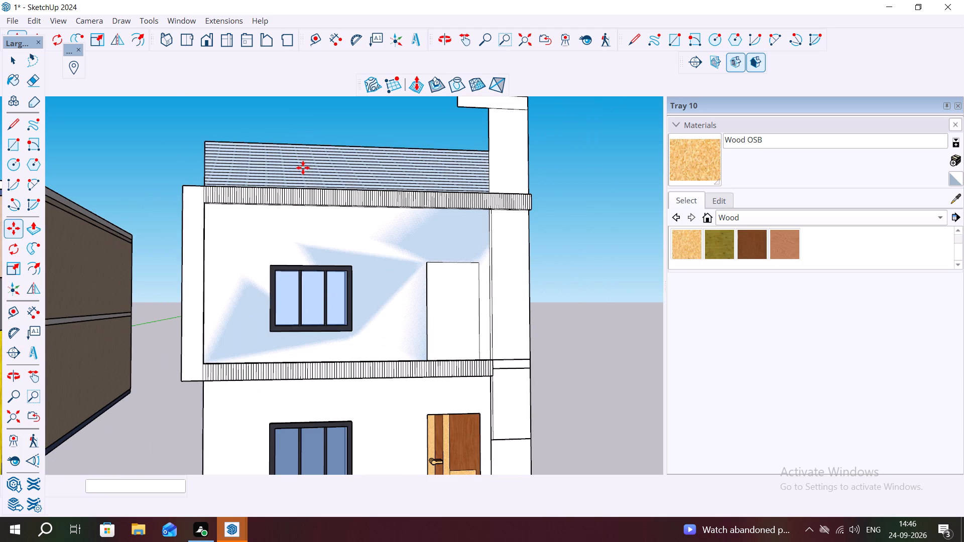
Draw a full-height rectangle about 1 5/8" by 10' 3 7/16" along the outer edge of the upper-storey frame's vertical side band.
key("space")
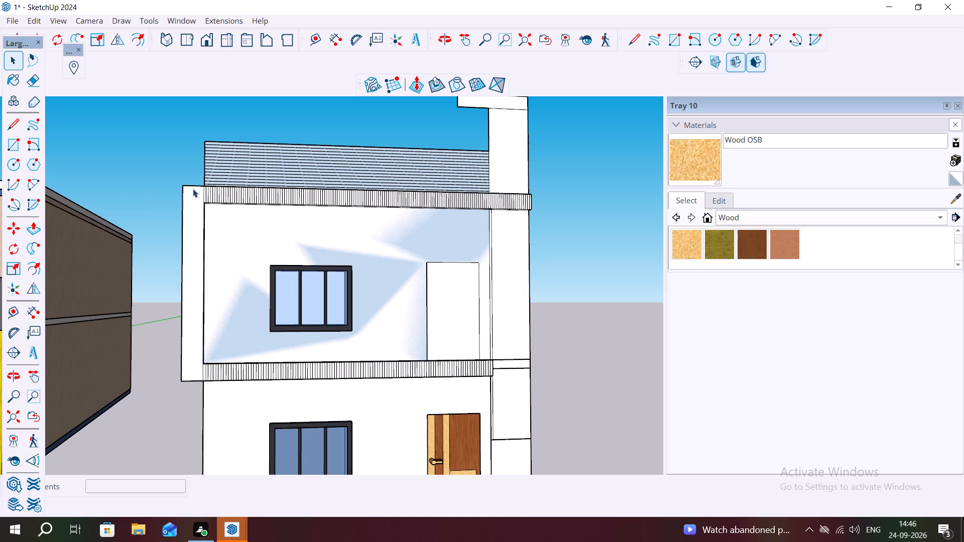
key("r")
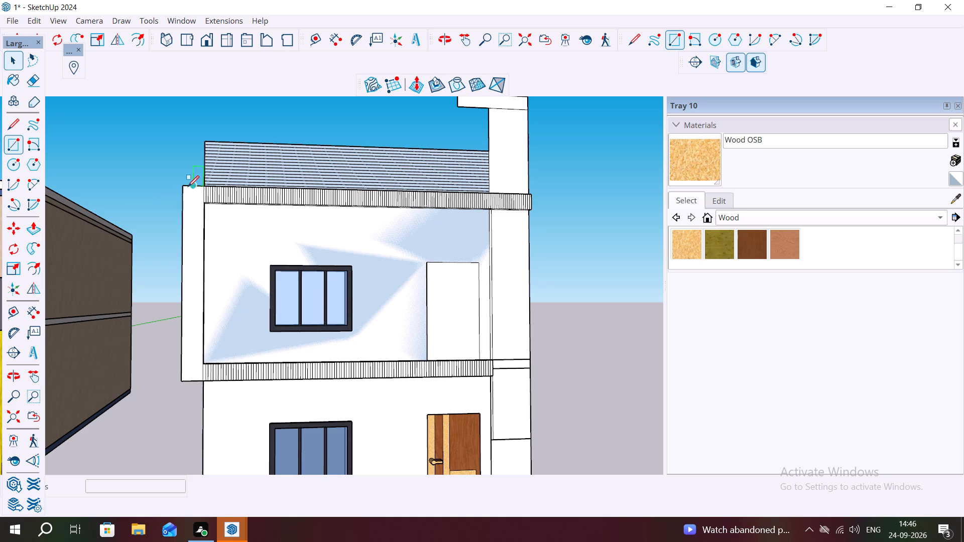
scroll(182, 187, "up", 5)
left_click(182, 187)
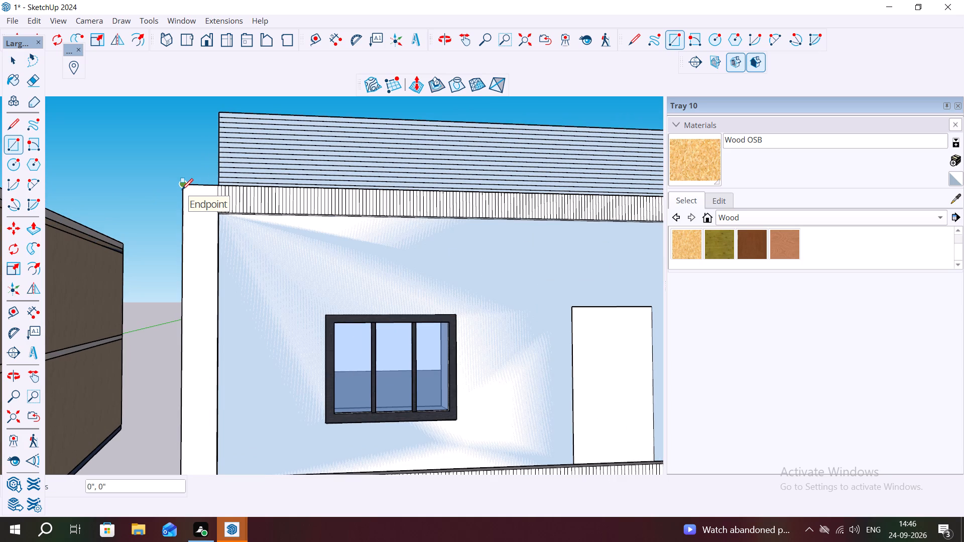
scroll(199, 209, "down", 3)
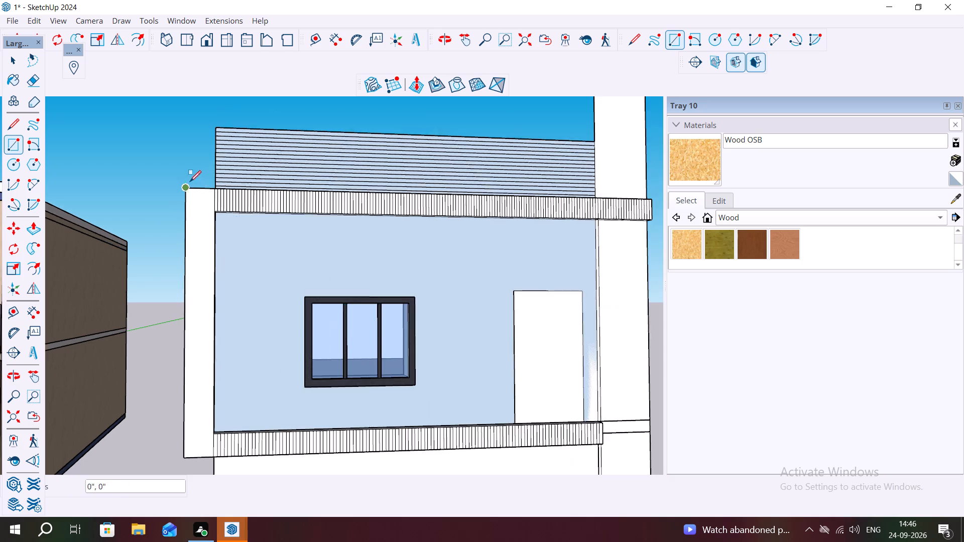
scroll(190, 182, "down", 6)
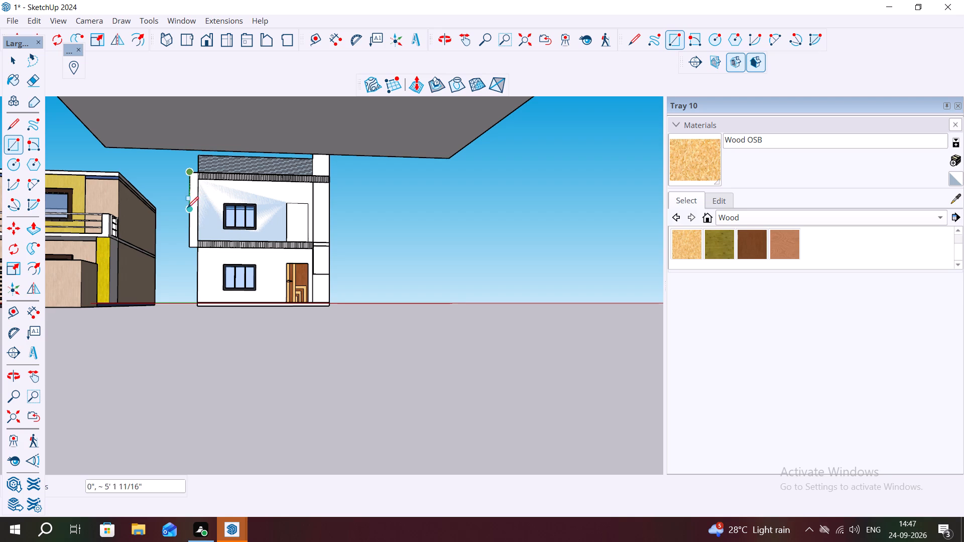
scroll(185, 228, "up", 12)
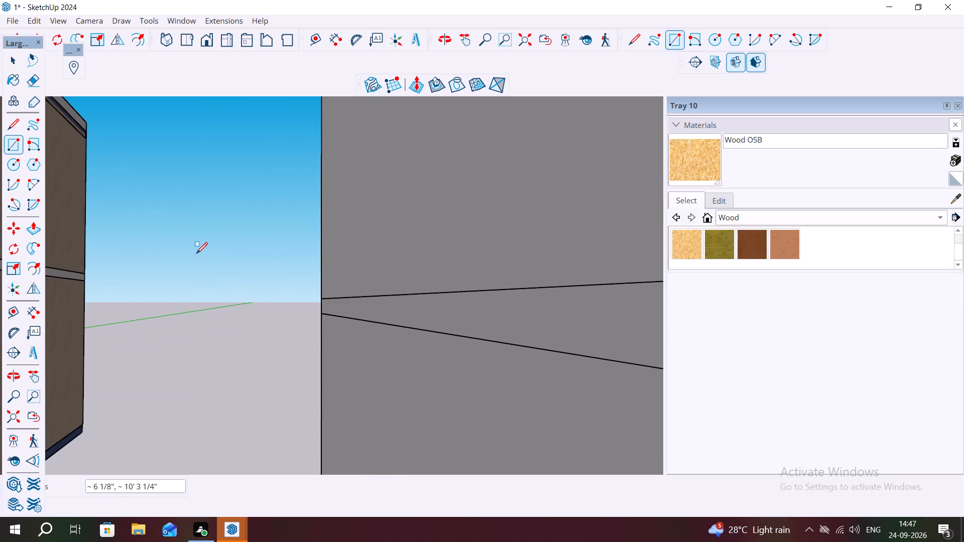
scroll(196, 253, "down", 5)
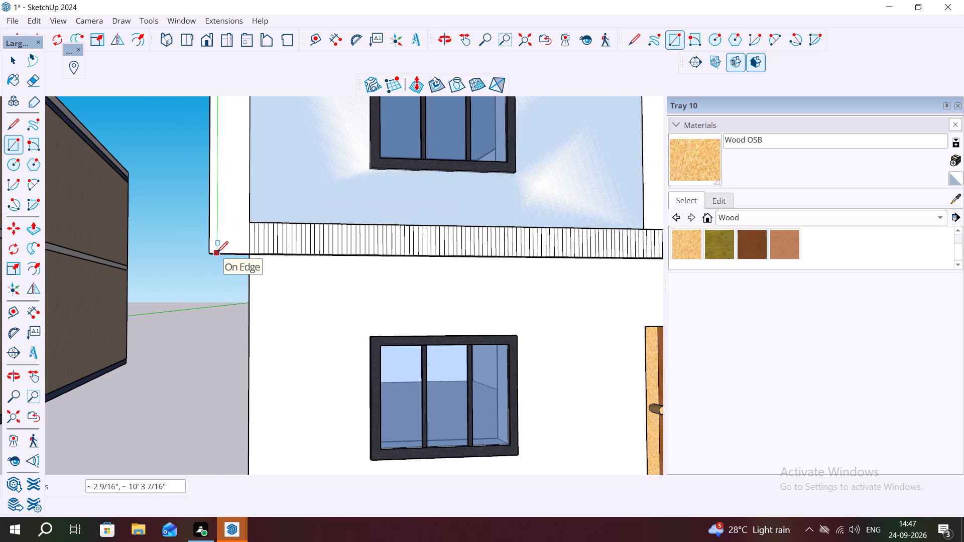
scroll(217, 252, "up", 12)
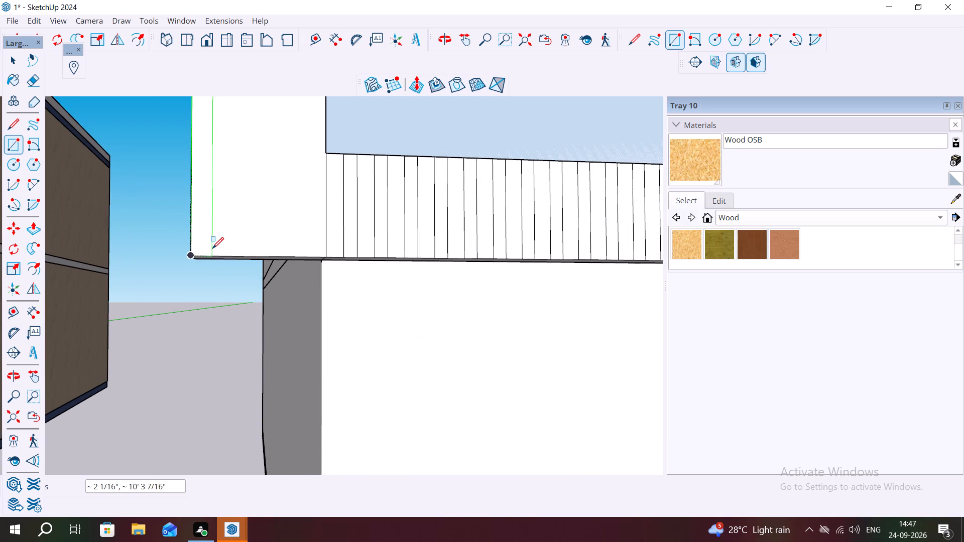
left_click(208, 247)
key("Escape")
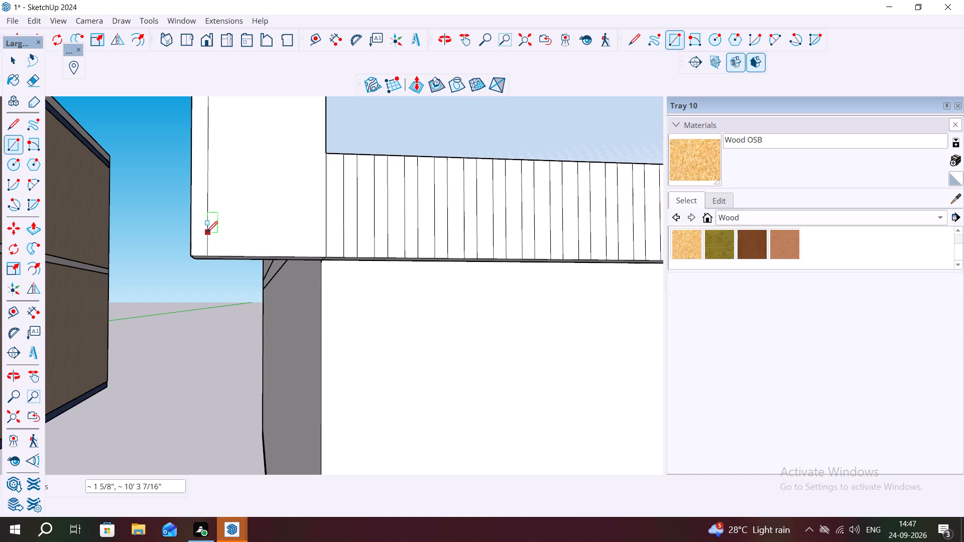
Copy the new tall strip about 11 11/16" across the vertical side band to its inner edge and divide the span into 8 copies.
key("space")
double_click(201, 232)
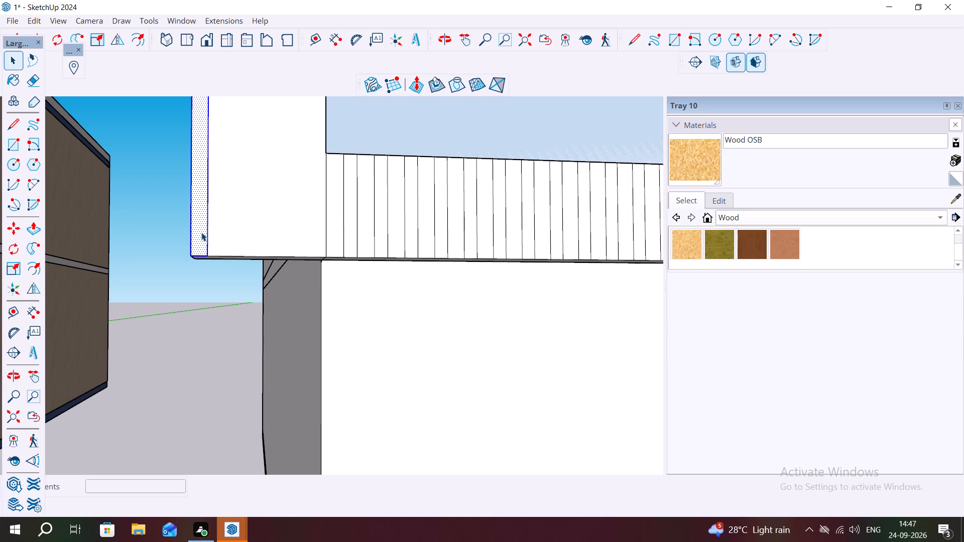
key("m")
left_click(207, 254)
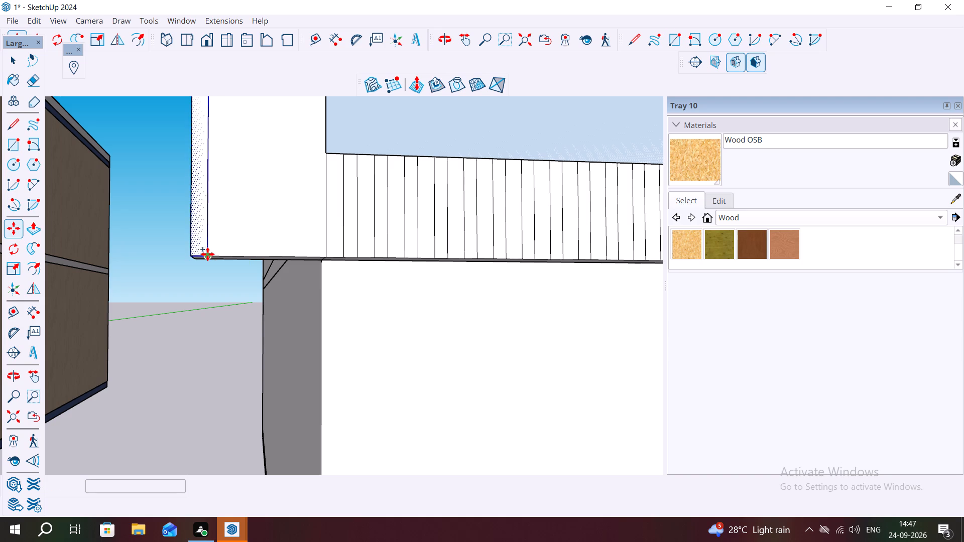
left_click(320, 256)
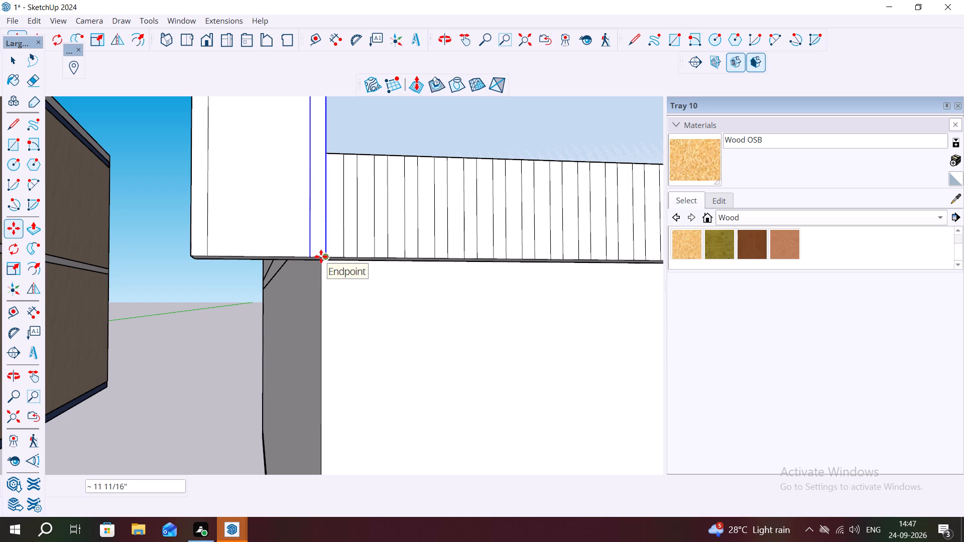
type("8/")
key("Return")
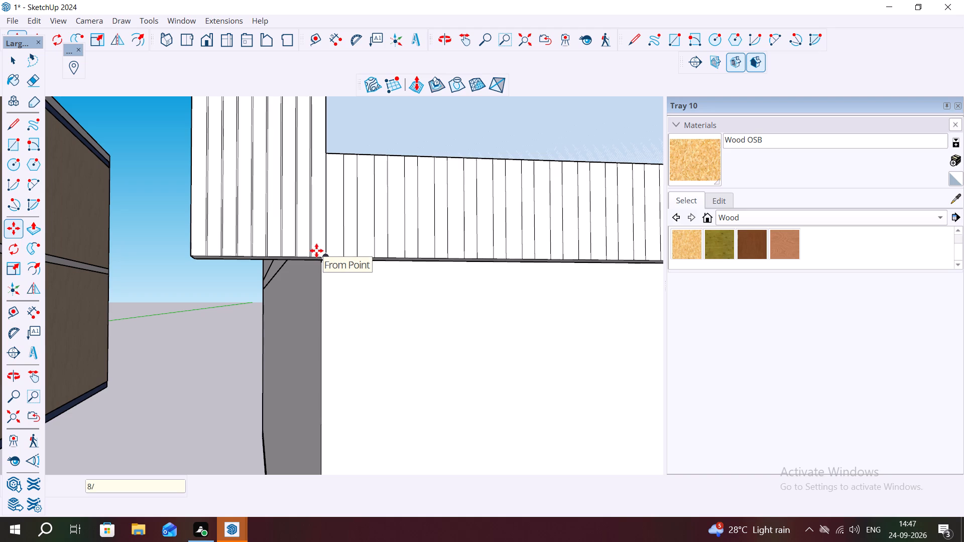
Set the vertical side band's strip array to 7 divisions.
key("BackSpace")
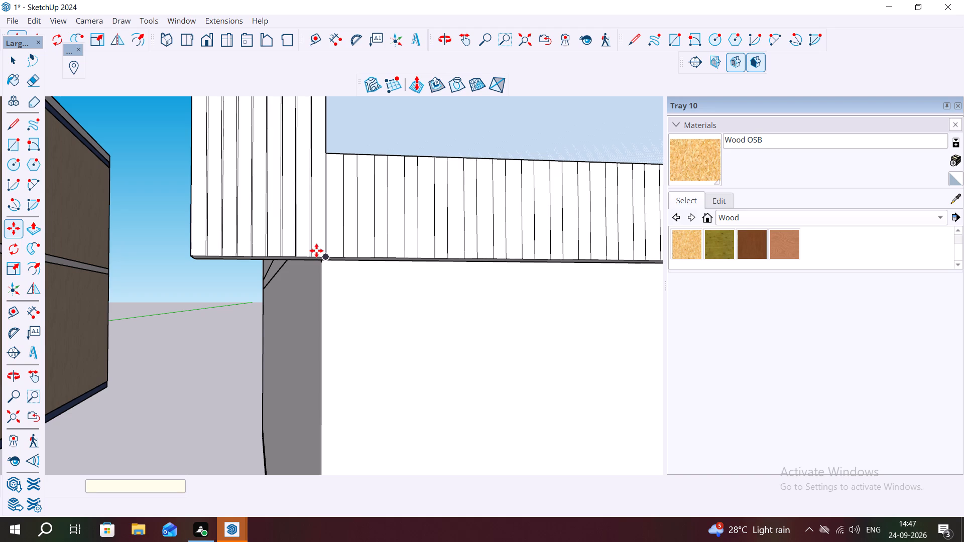
type("7/")
key("Return")
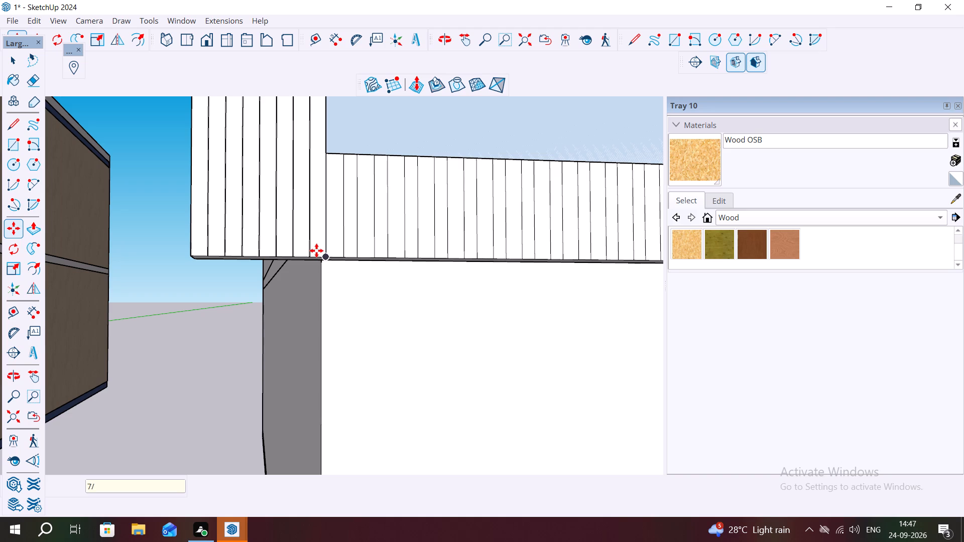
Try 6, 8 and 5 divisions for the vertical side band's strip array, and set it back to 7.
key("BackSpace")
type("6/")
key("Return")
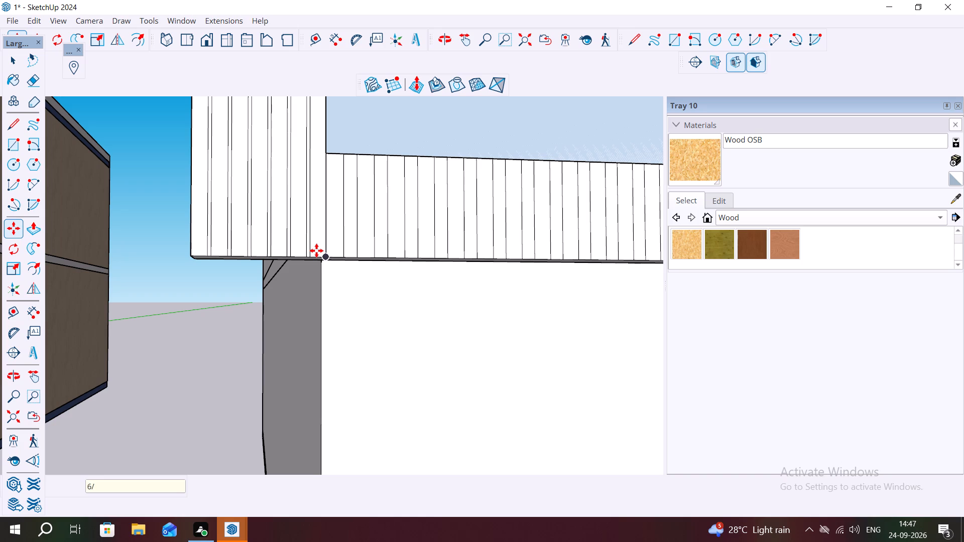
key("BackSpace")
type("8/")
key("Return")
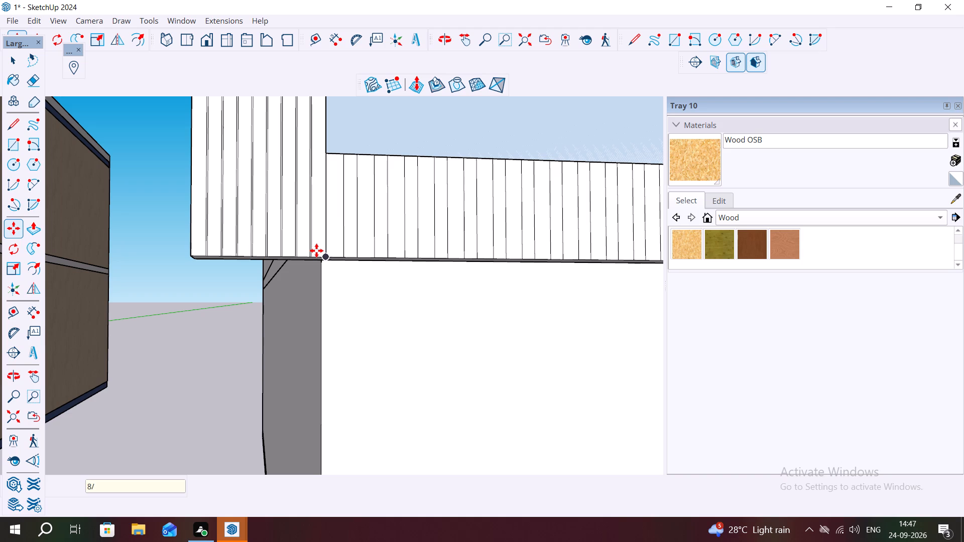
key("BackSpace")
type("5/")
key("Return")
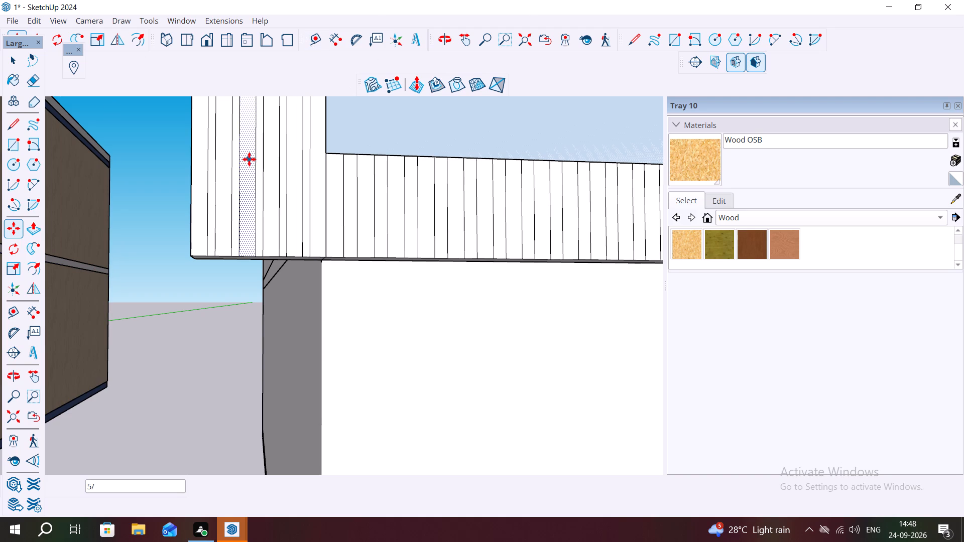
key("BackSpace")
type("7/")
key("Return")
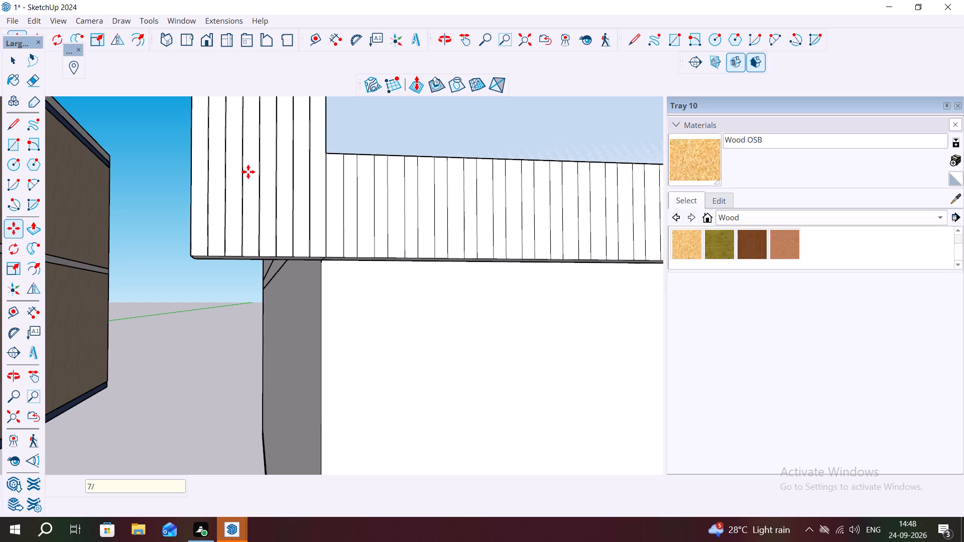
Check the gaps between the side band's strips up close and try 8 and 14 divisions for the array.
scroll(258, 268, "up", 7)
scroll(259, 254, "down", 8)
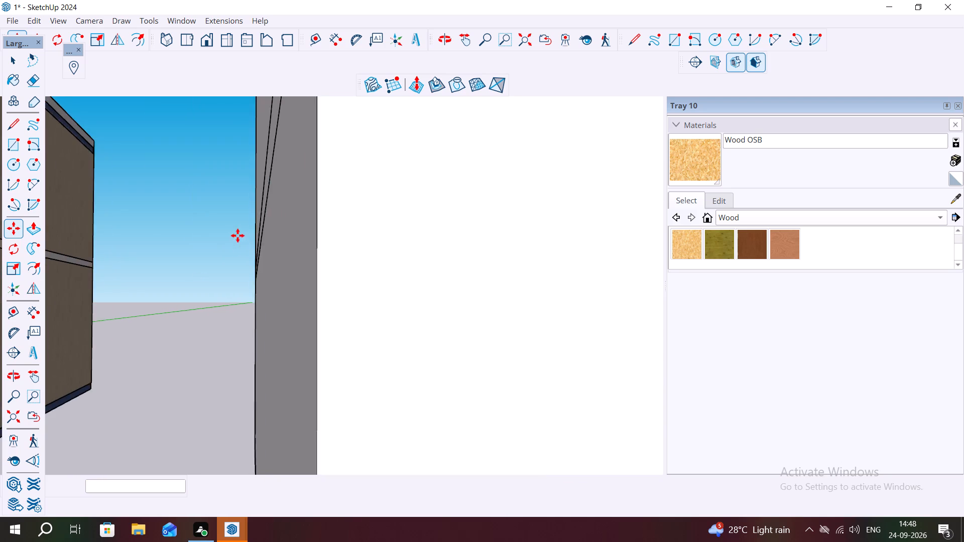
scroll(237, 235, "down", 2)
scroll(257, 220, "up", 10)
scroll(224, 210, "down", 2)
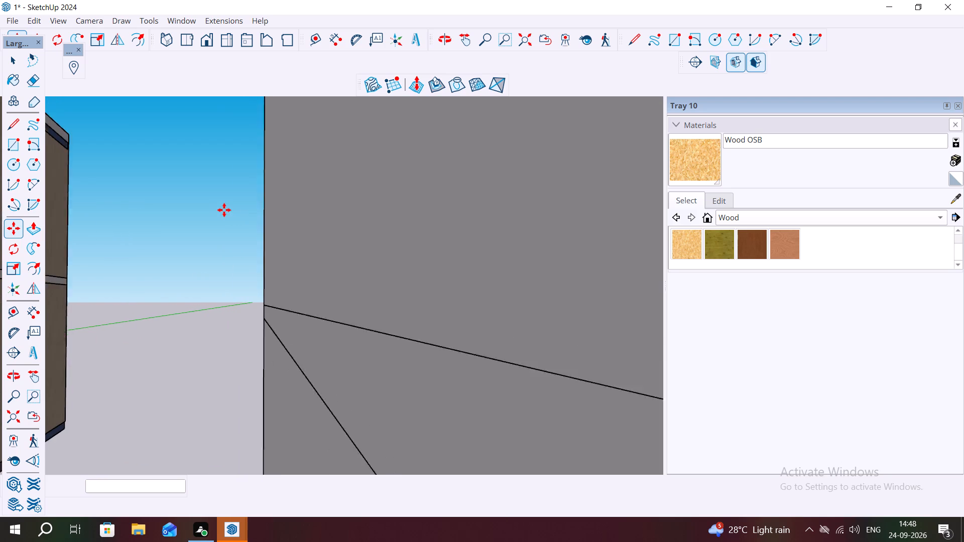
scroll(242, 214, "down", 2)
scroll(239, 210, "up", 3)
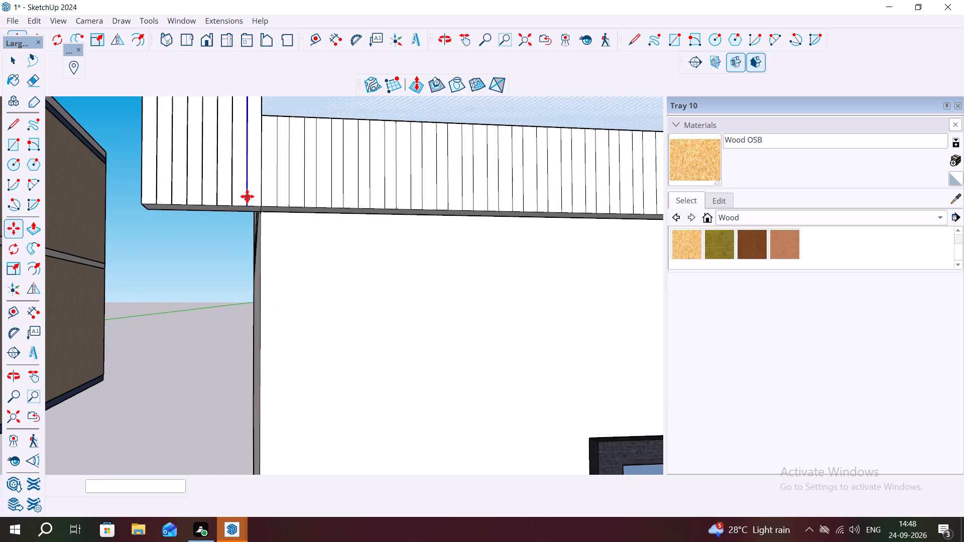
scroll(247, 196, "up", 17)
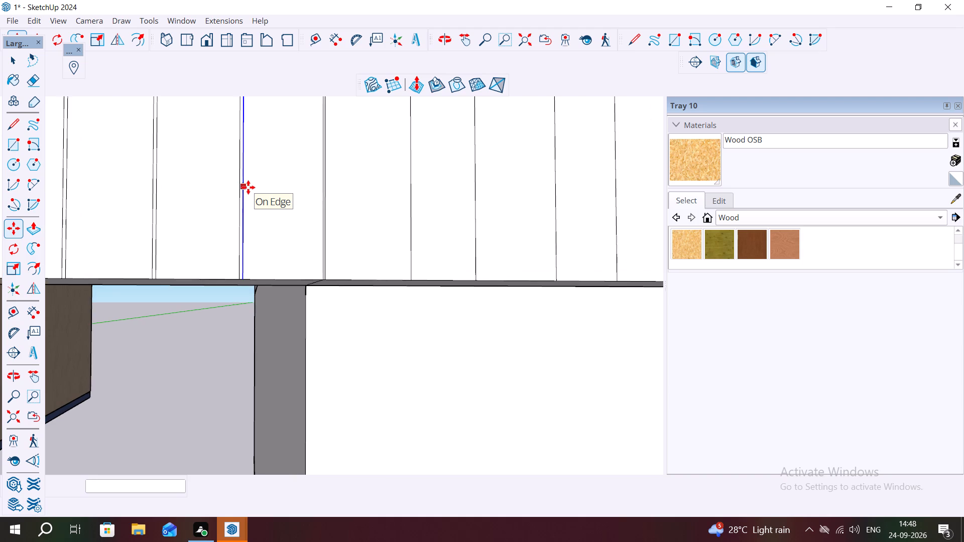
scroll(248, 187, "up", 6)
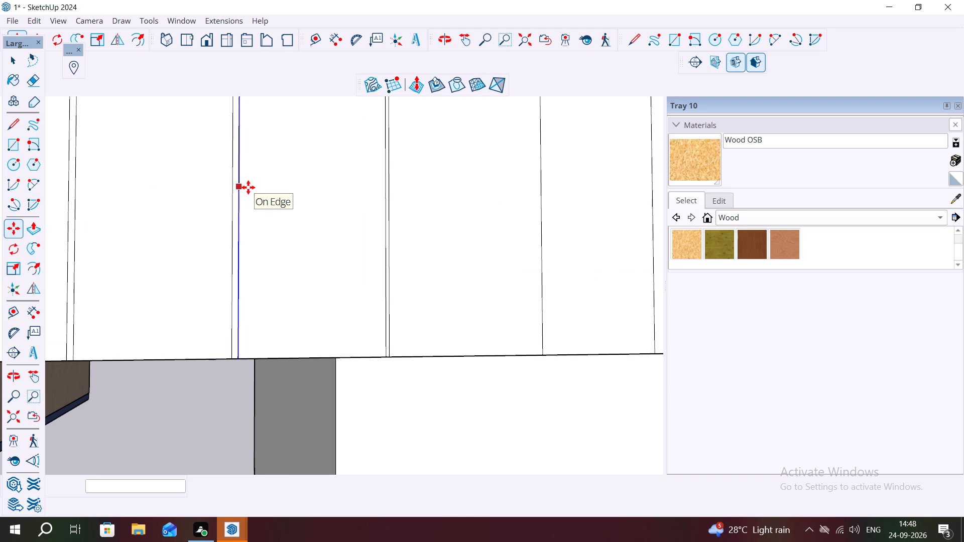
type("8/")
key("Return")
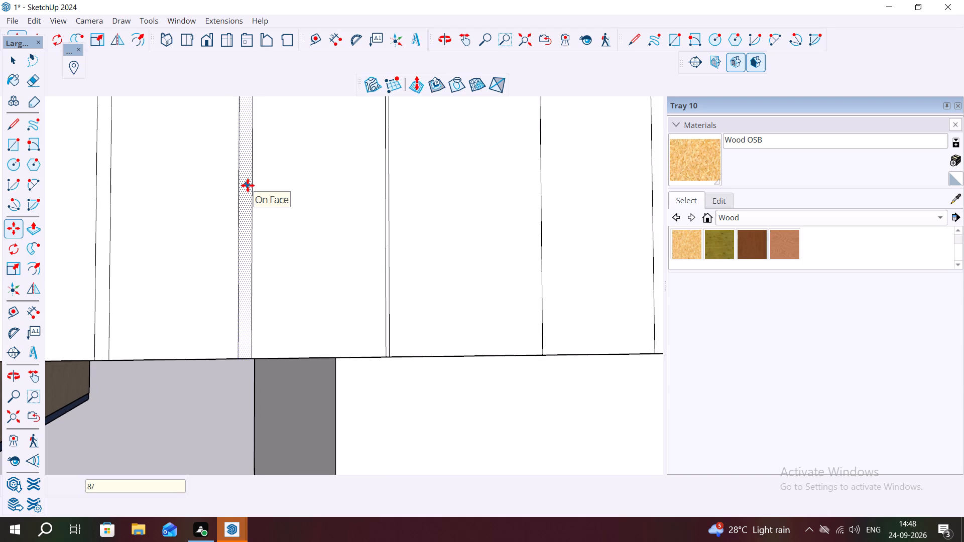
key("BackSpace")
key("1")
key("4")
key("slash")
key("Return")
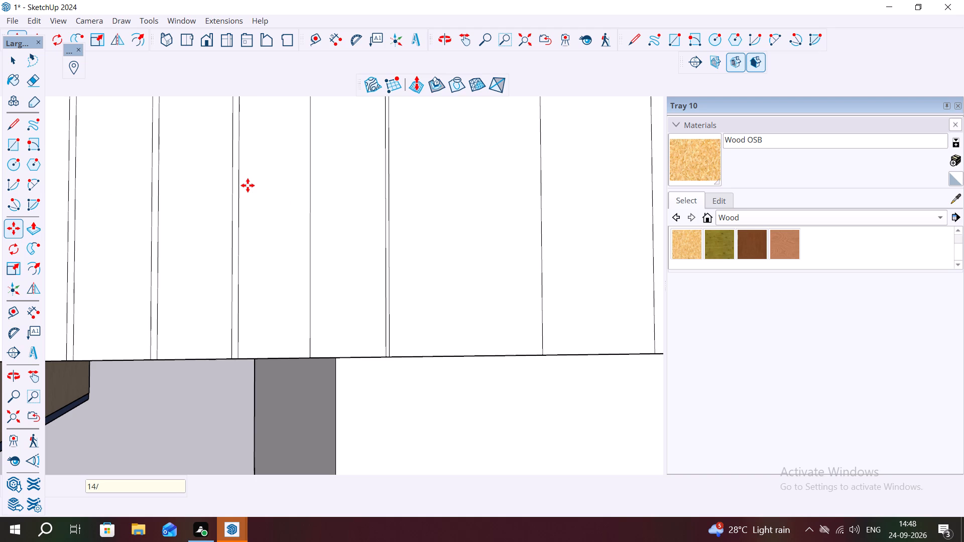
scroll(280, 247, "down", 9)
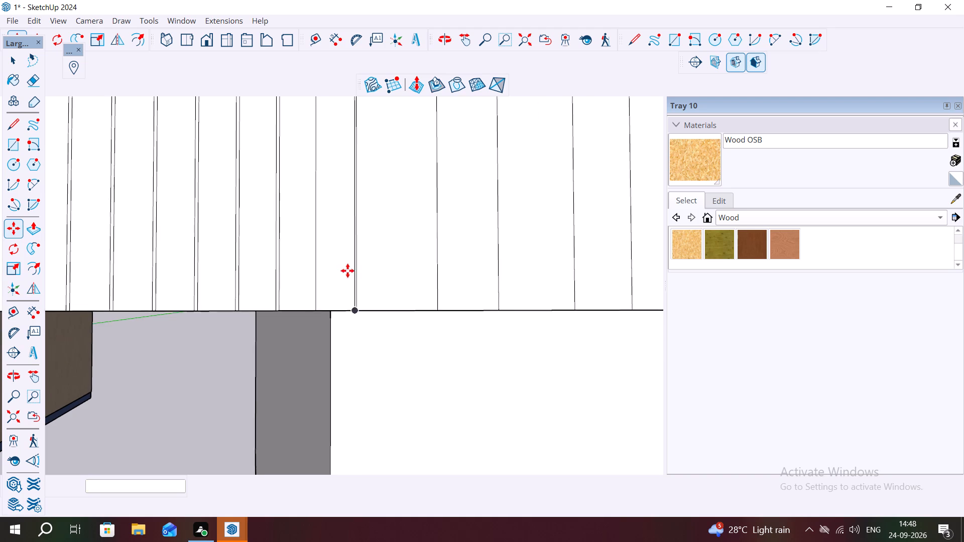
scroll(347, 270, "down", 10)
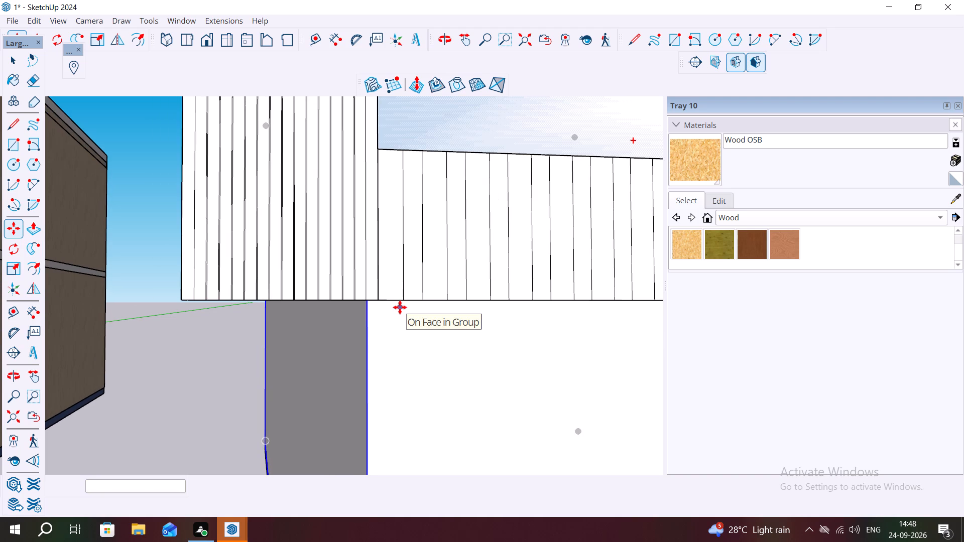
Undo the strip array and the source strip rectangle on the vertical side band.
key("ctrl+z")
key("space")
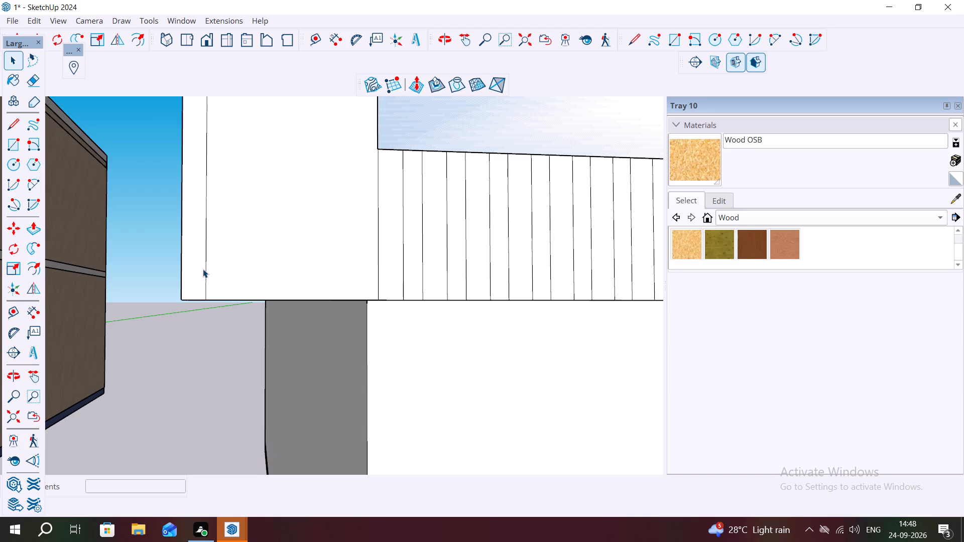
left_click(204, 275)
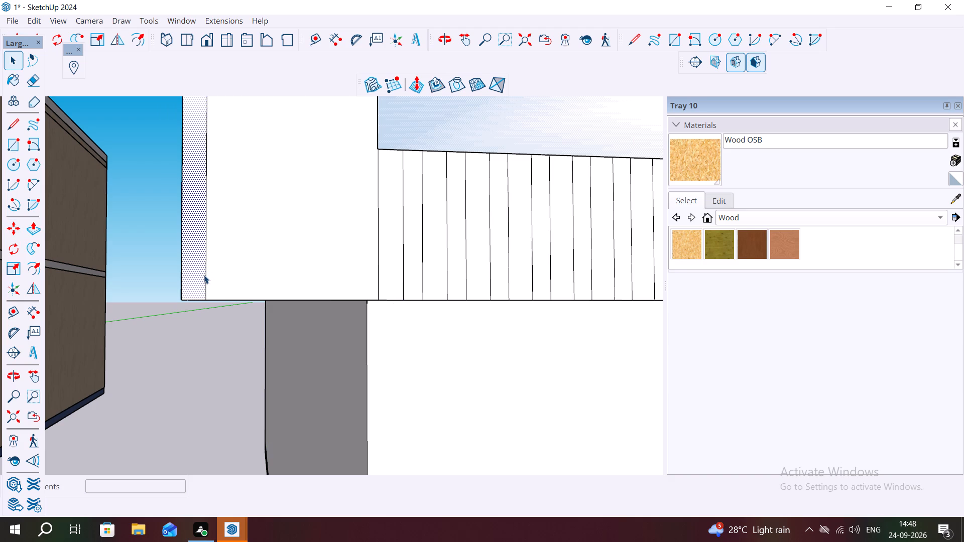
left_click(206, 276)
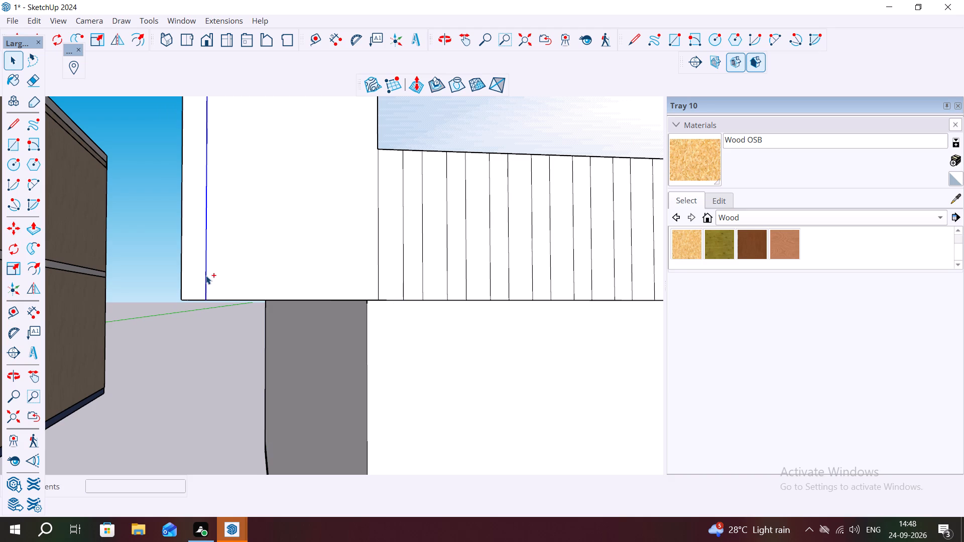
key("ctrl+z")
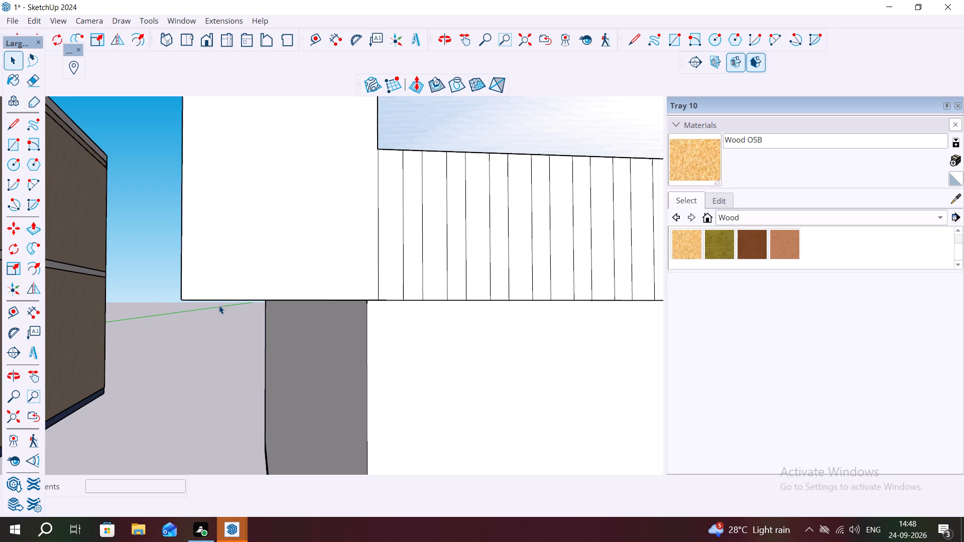
Draw a full-height rectangle about 1 7/16" wide along the outer edge of the upper-storey frame's vertical side band.
key("r")
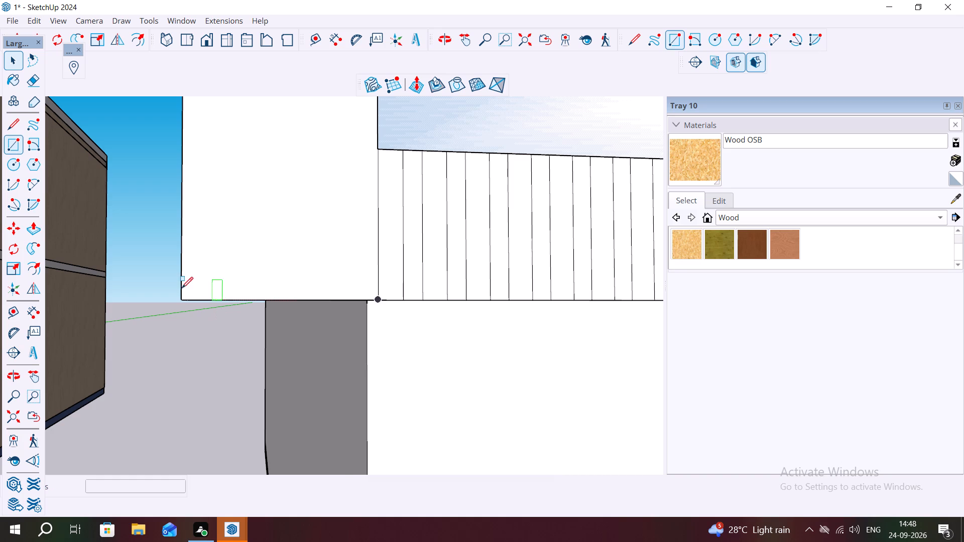
scroll(272, 285, "down", 10)
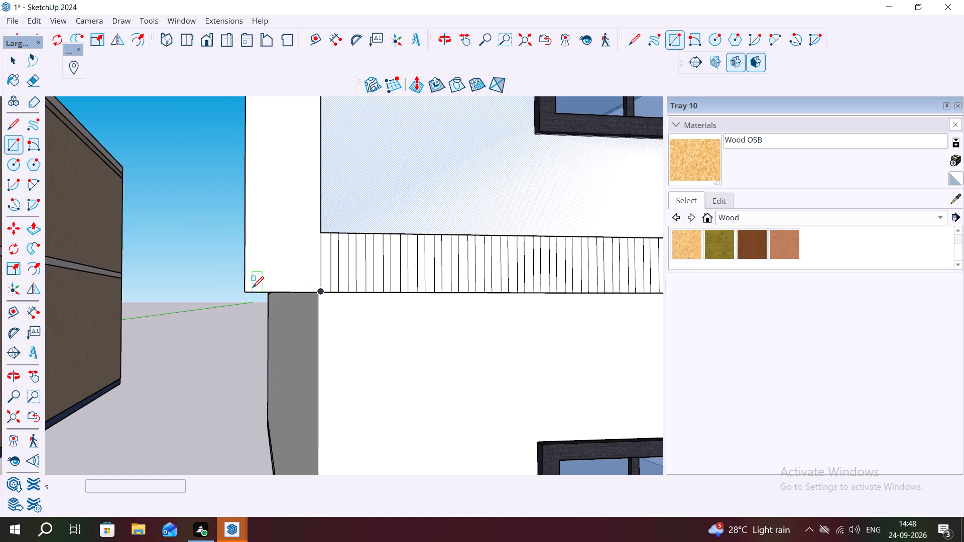
left_click(246, 290)
scroll(256, 247, "down", 10)
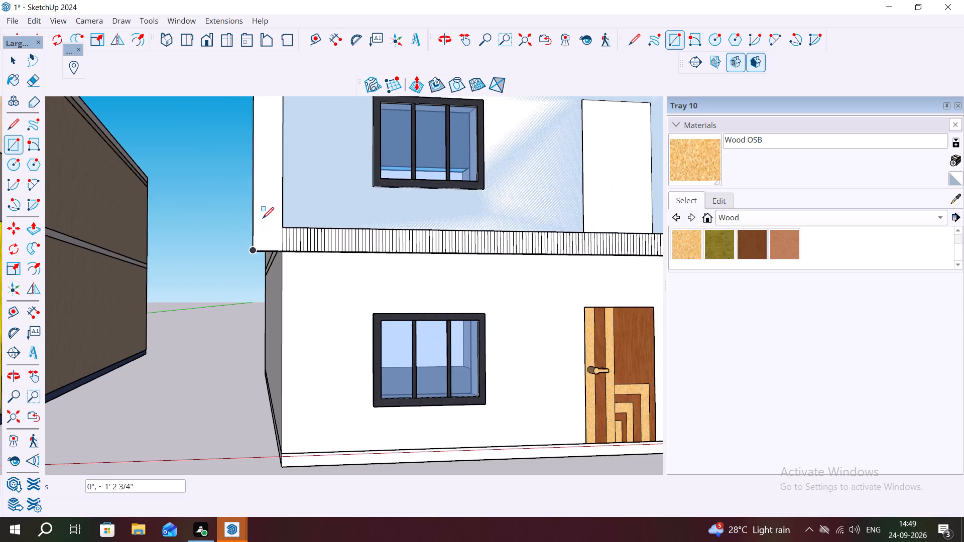
scroll(263, 218, "down", 11)
scroll(281, 167, "up", 6)
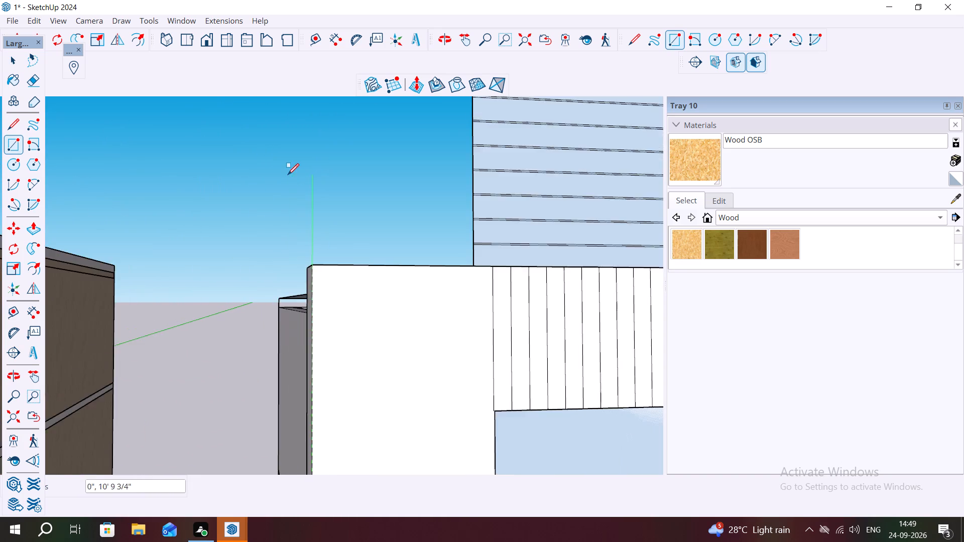
scroll(288, 175, "up", 3)
scroll(299, 197, "down", 4)
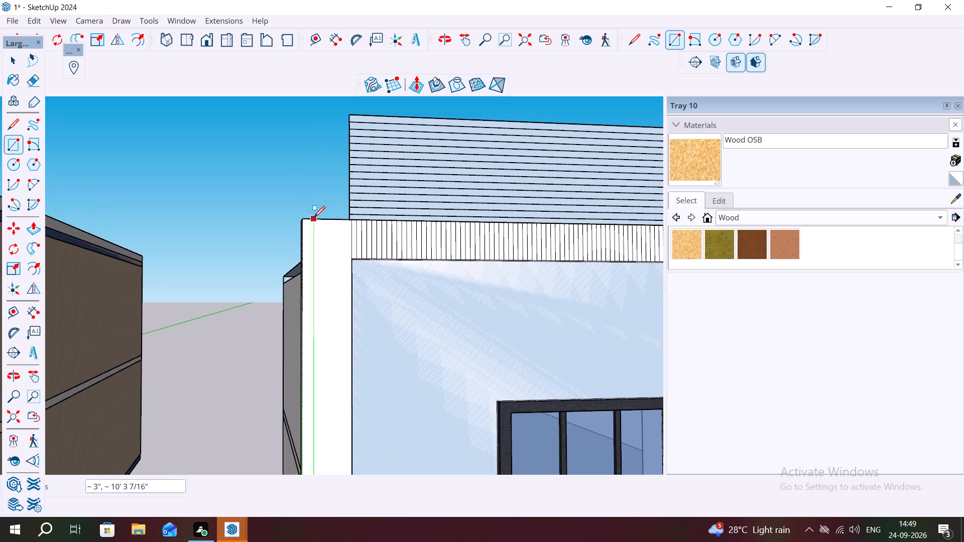
scroll(307, 216, "up", 5)
scroll(307, 216, "down", 5)
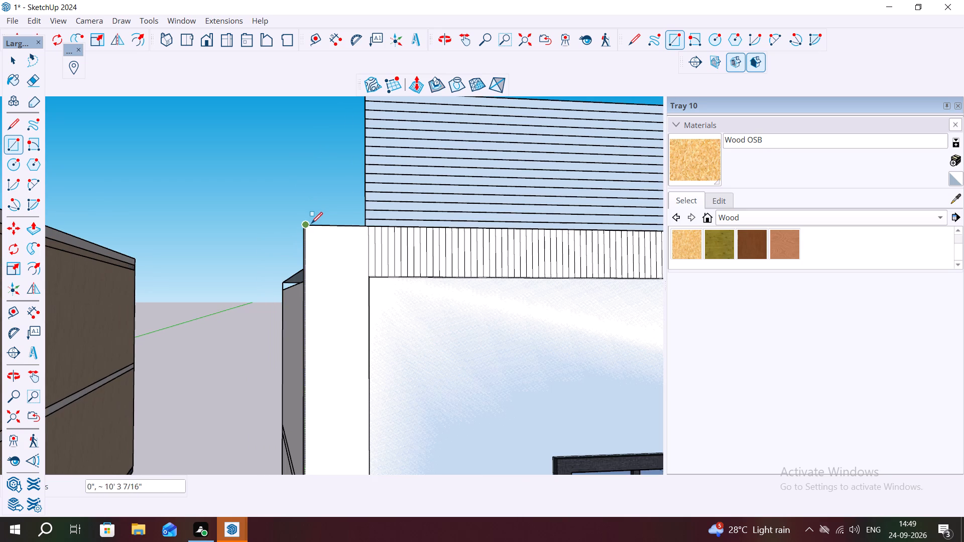
scroll(312, 225, "up", 5)
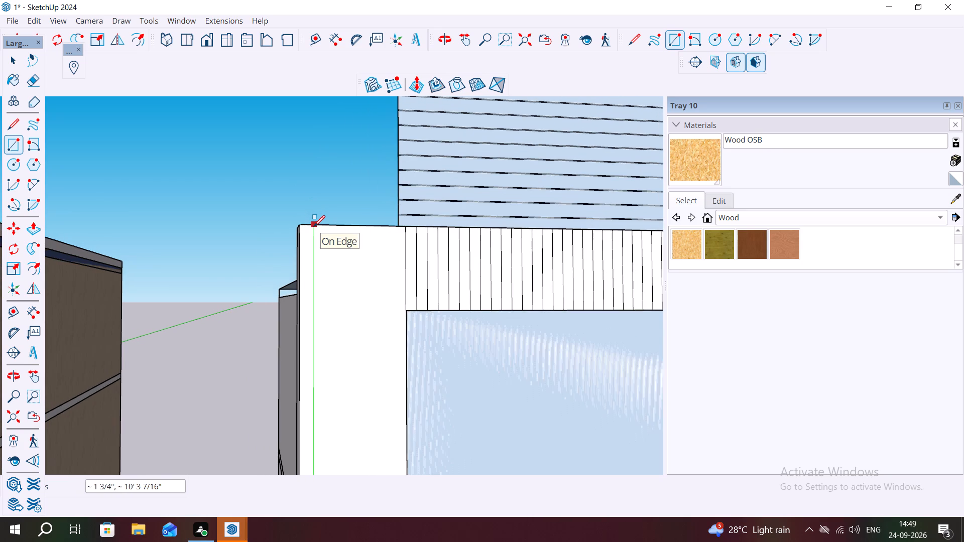
scroll(314, 226, "up", 6)
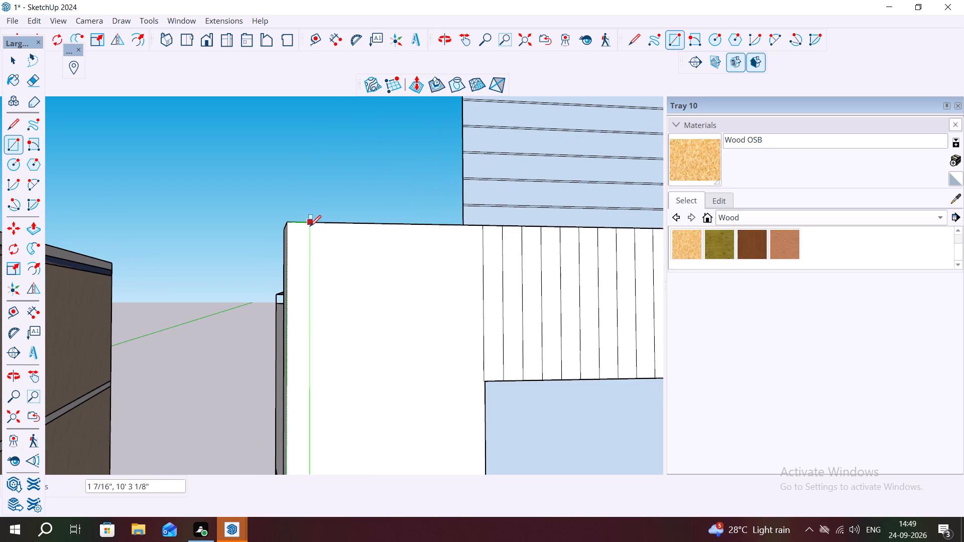
left_click(309, 225)
key("Escape")
key("space")
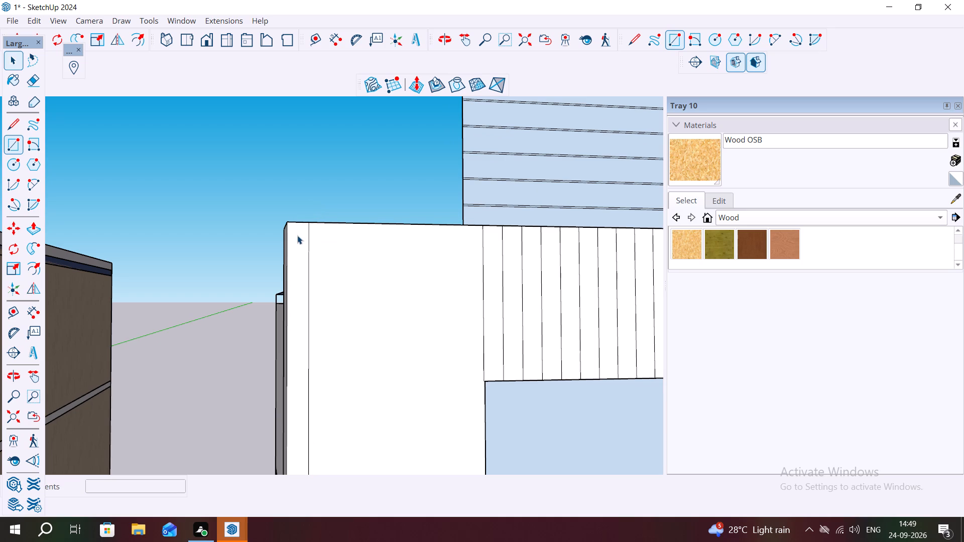
Copy the new tall strip about 11 13/16" across the vertical side band to its inner edge and divide the span into 7 copies.
double_click(297, 236)
key("m")
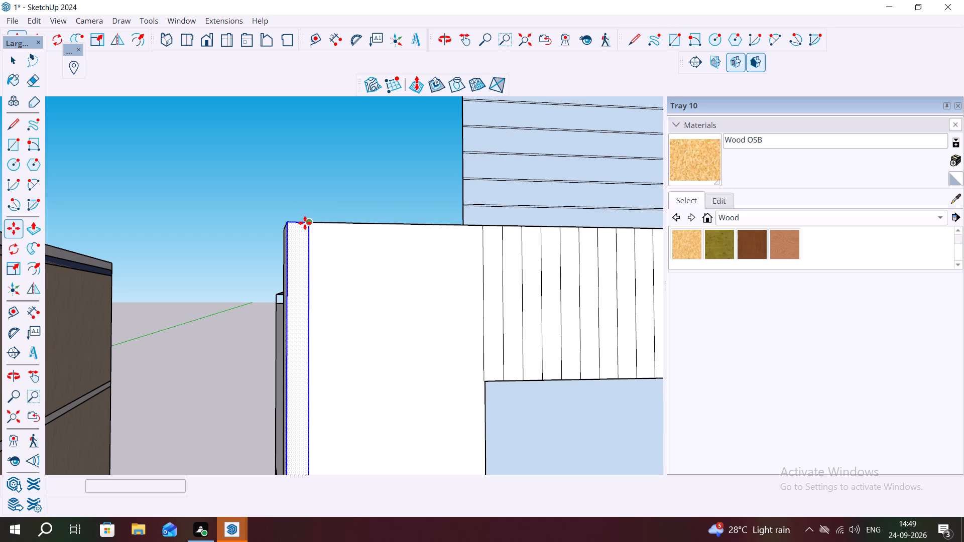
left_click(305, 222)
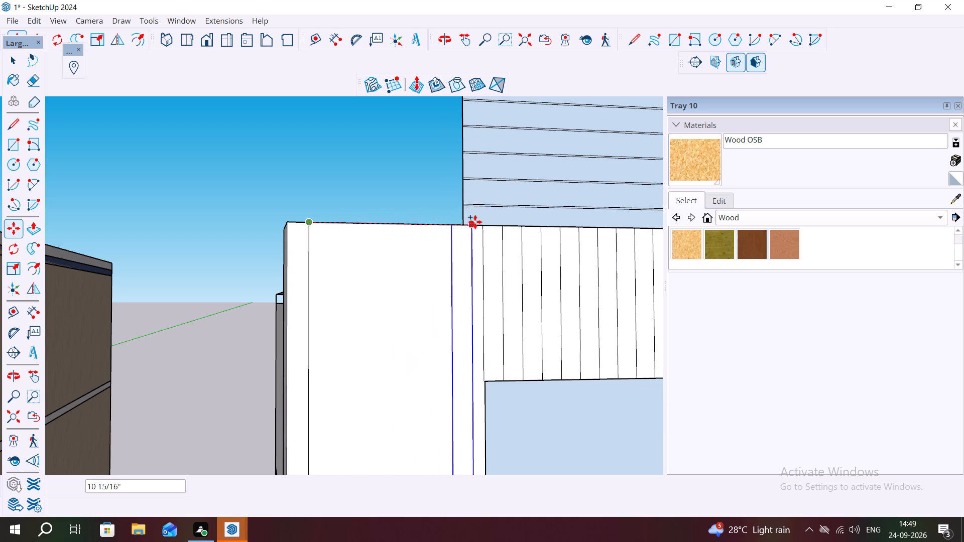
left_click(483, 223)
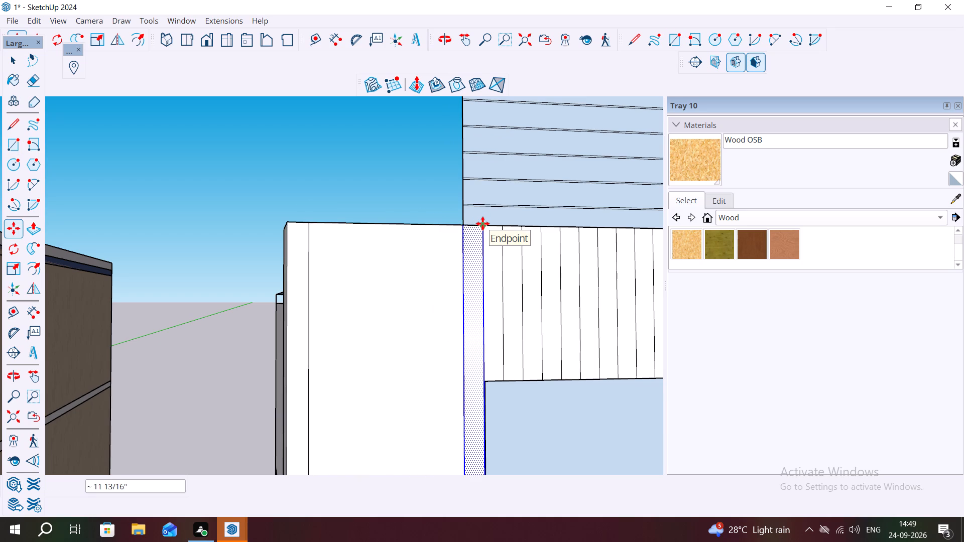
type("7/")
key("Return")
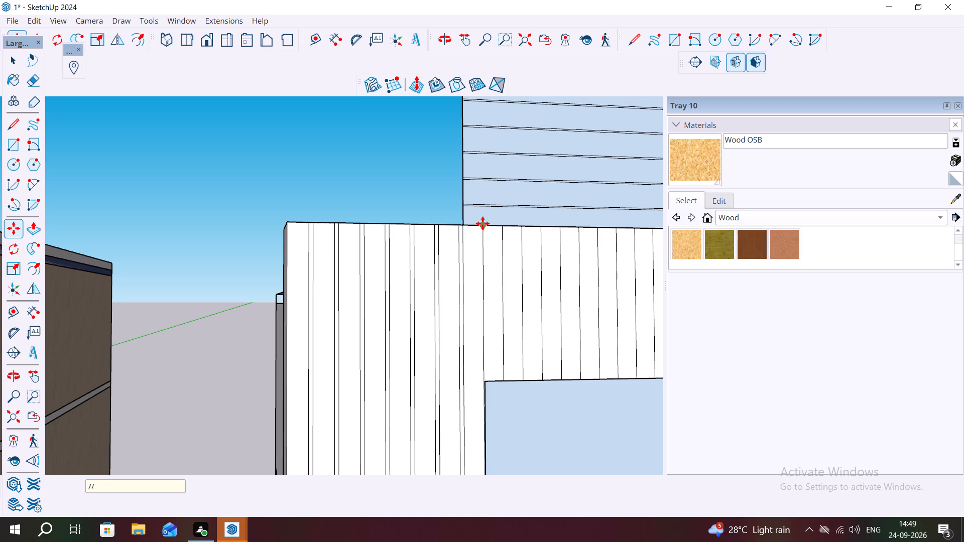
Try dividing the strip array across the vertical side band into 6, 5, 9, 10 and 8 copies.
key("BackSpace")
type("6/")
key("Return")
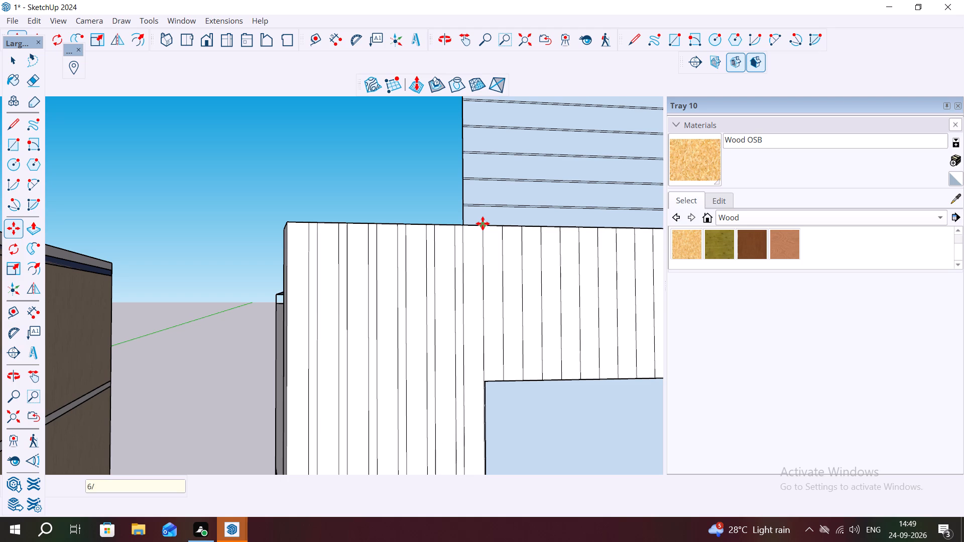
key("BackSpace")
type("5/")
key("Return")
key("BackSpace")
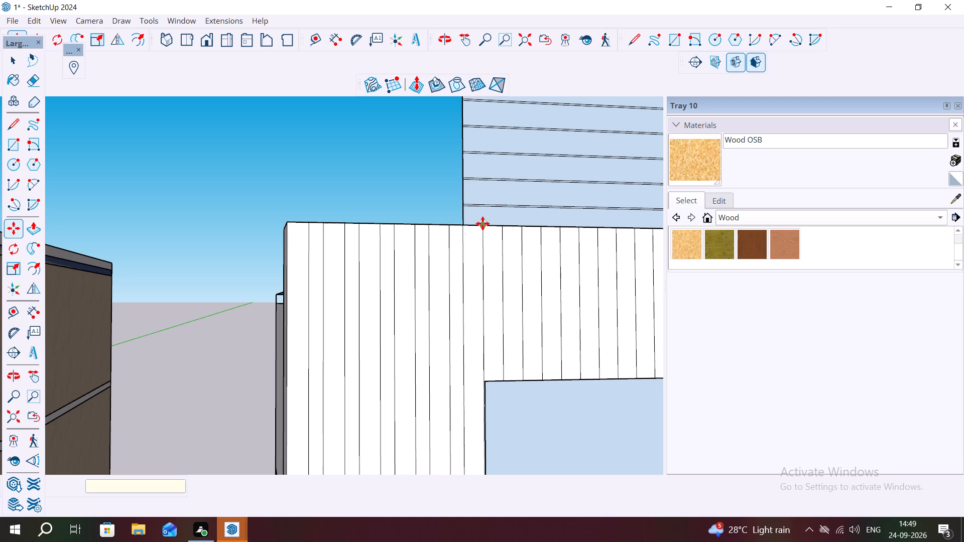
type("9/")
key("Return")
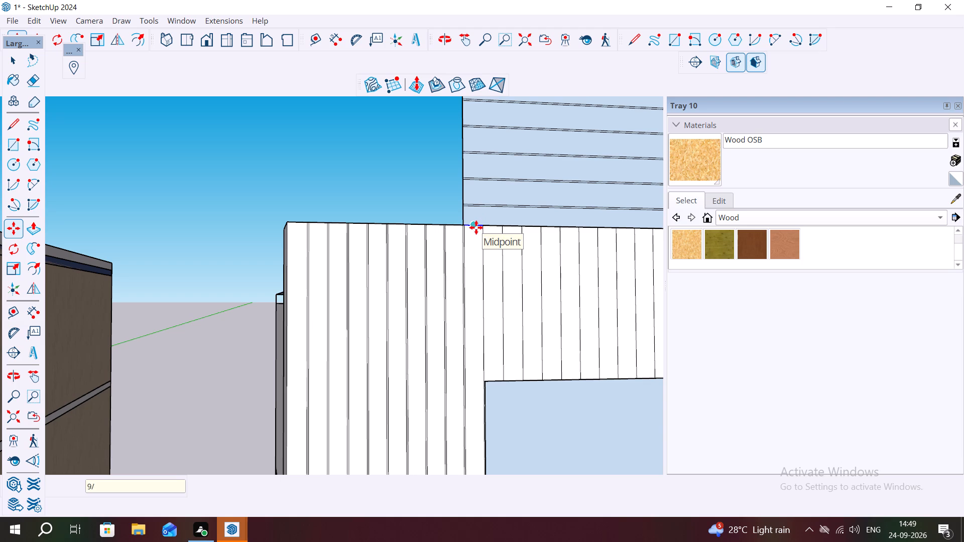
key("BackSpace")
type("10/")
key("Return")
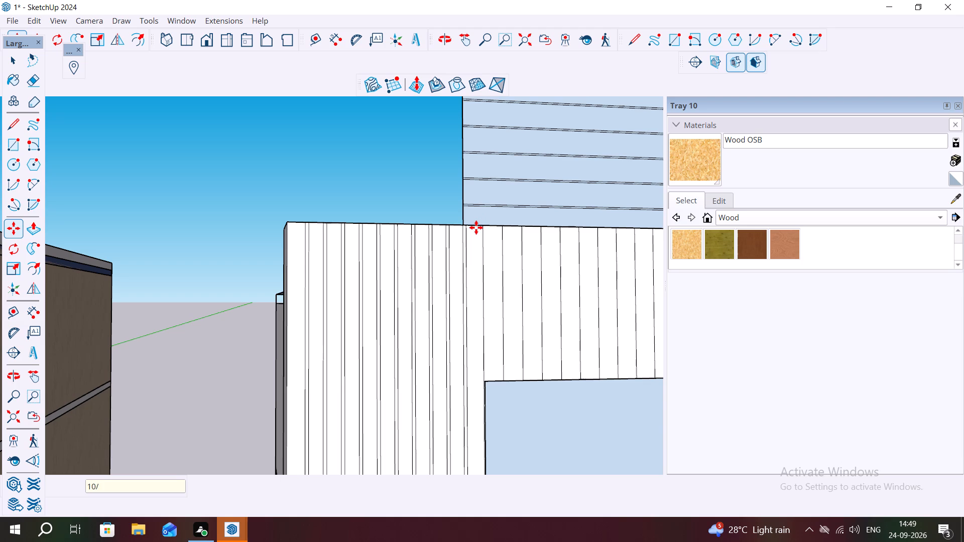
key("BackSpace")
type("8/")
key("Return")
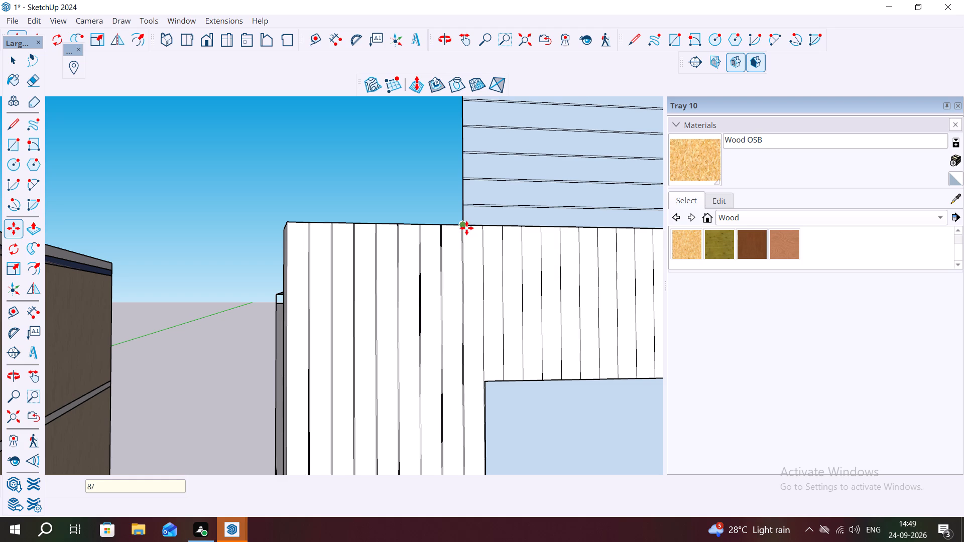
Undo the strip array and the source strip rectangle on the upper-storey frame's vertical side band.
key("Escape")
key("ctrl+z")
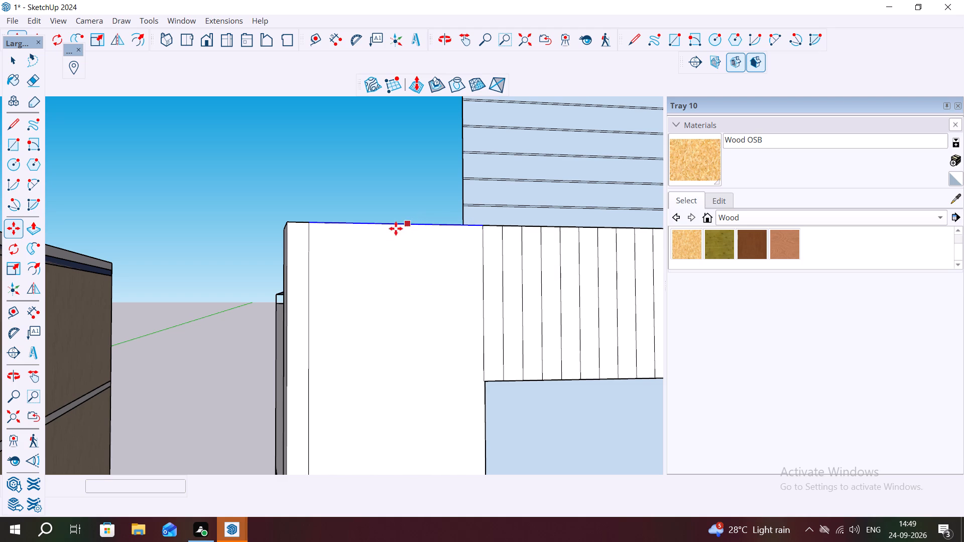
key("space")
left_click(308, 264)
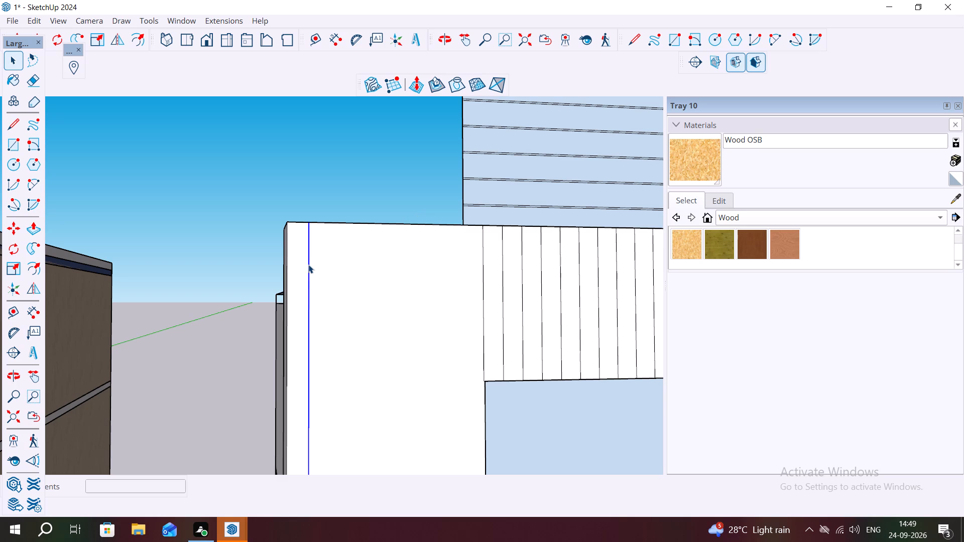
left_click(302, 264)
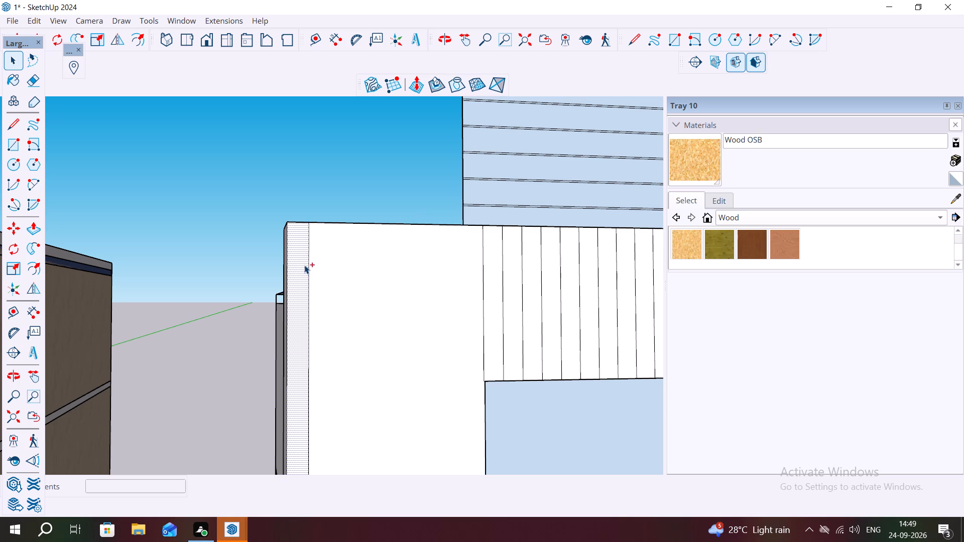
key("ctrl+z")
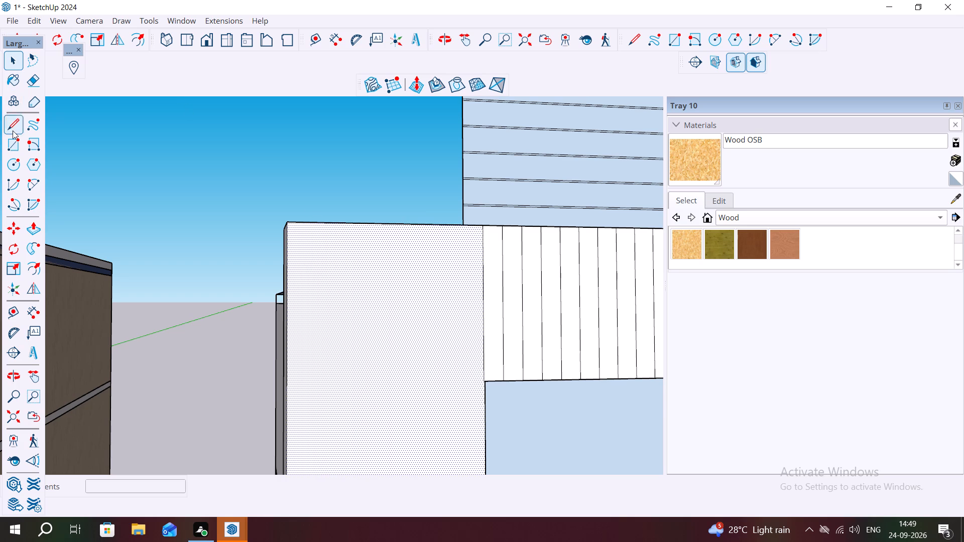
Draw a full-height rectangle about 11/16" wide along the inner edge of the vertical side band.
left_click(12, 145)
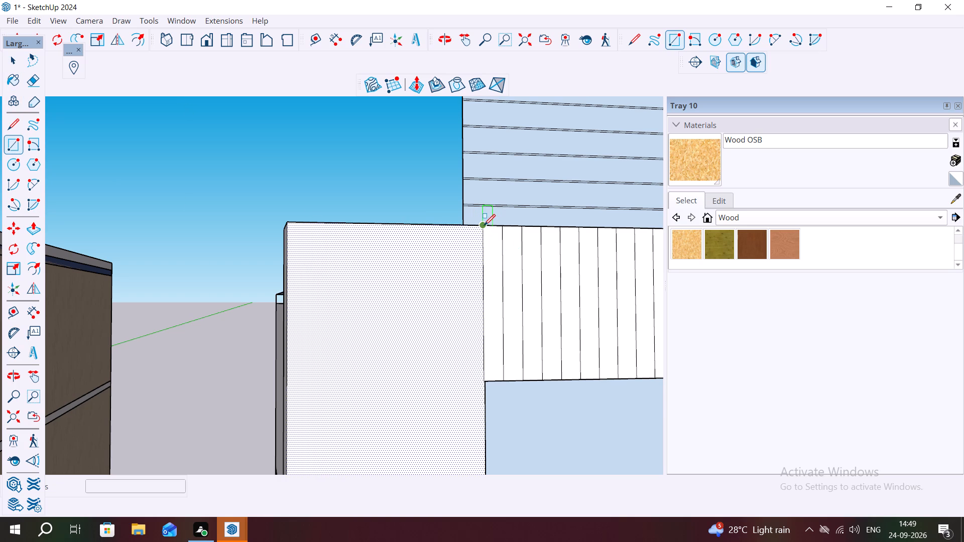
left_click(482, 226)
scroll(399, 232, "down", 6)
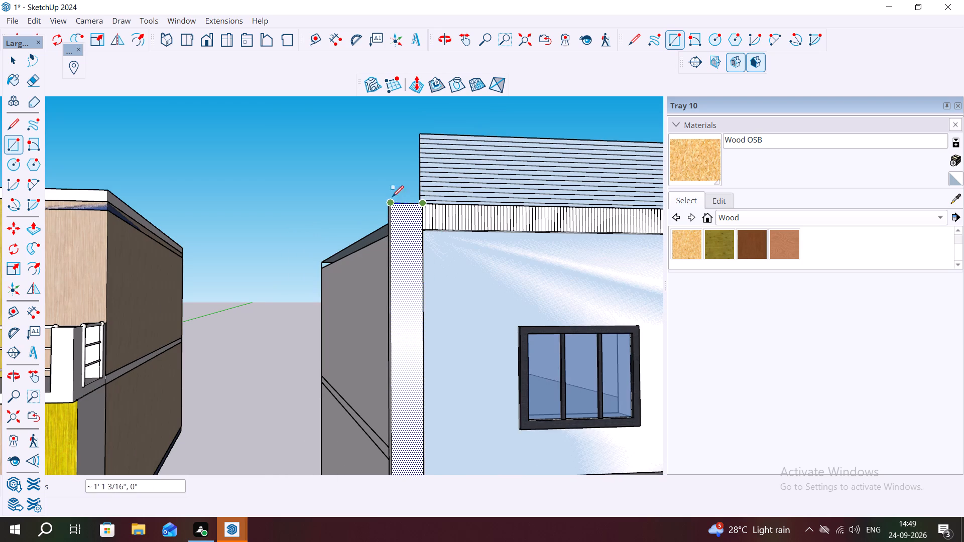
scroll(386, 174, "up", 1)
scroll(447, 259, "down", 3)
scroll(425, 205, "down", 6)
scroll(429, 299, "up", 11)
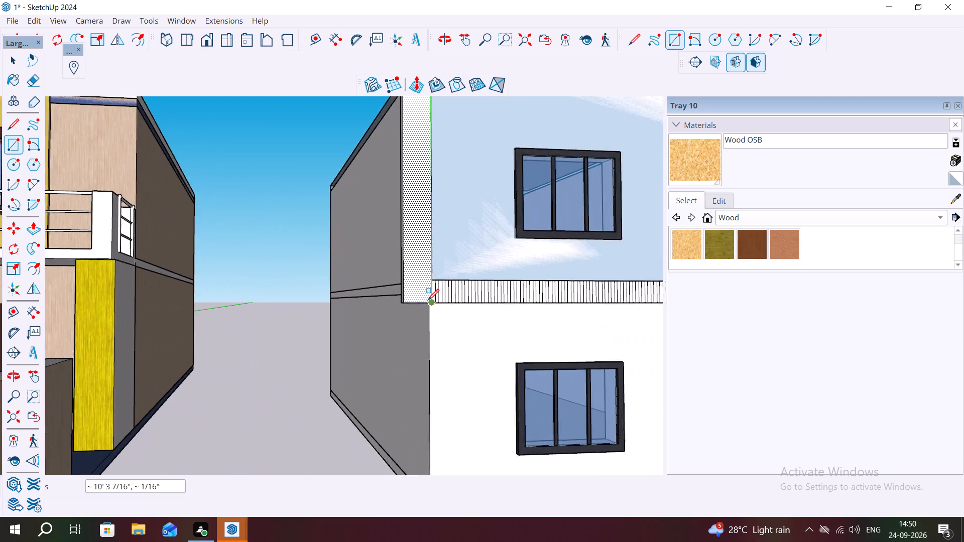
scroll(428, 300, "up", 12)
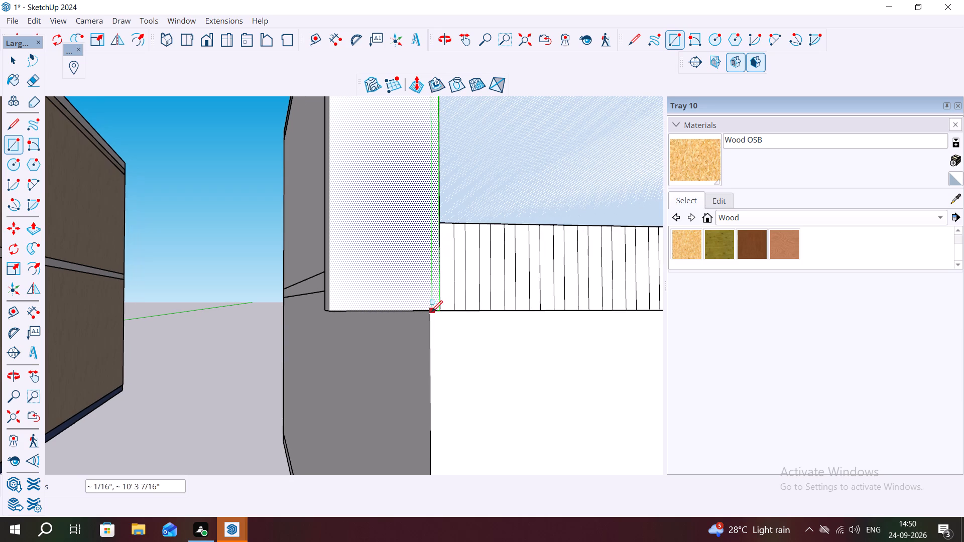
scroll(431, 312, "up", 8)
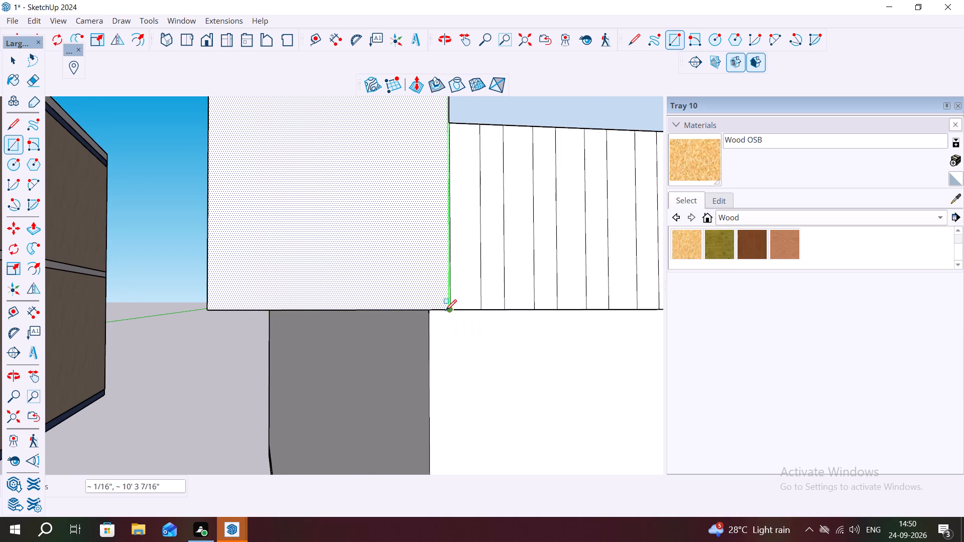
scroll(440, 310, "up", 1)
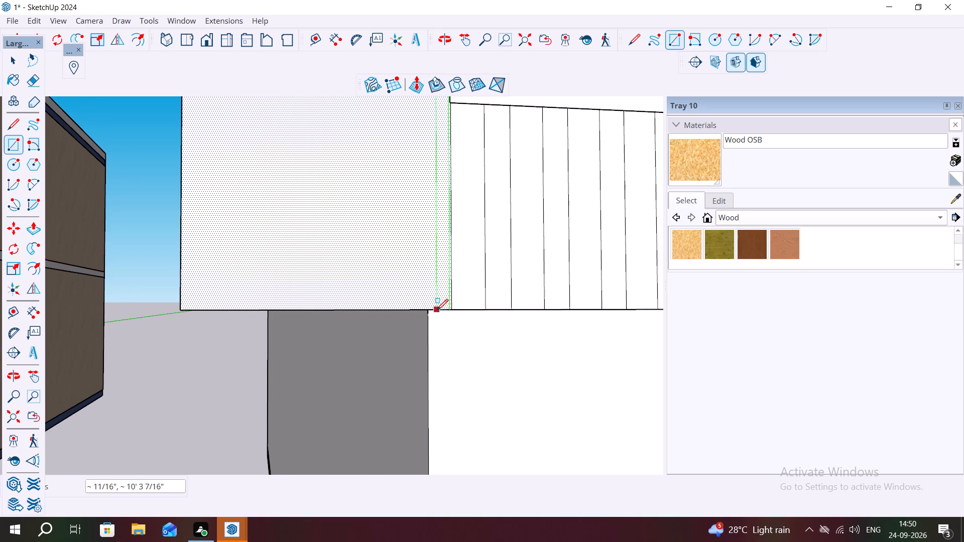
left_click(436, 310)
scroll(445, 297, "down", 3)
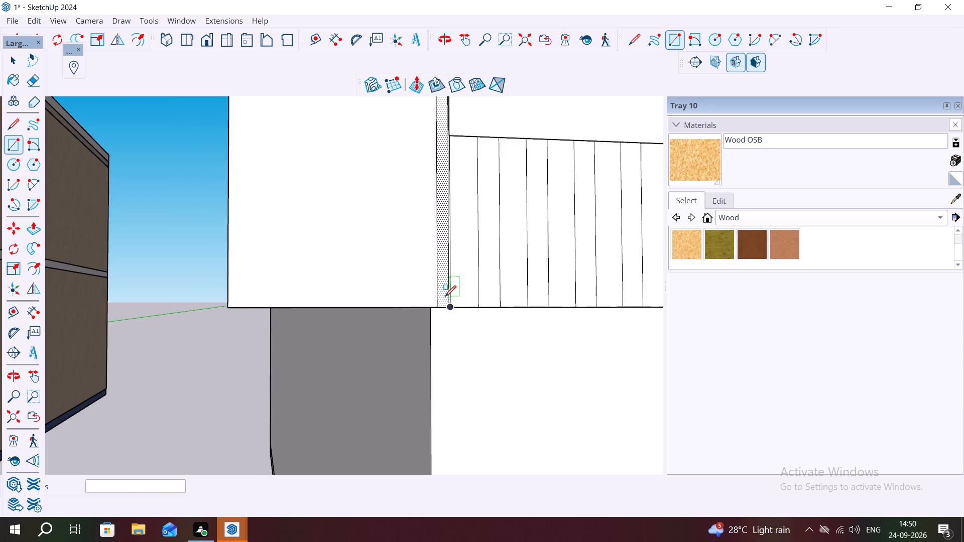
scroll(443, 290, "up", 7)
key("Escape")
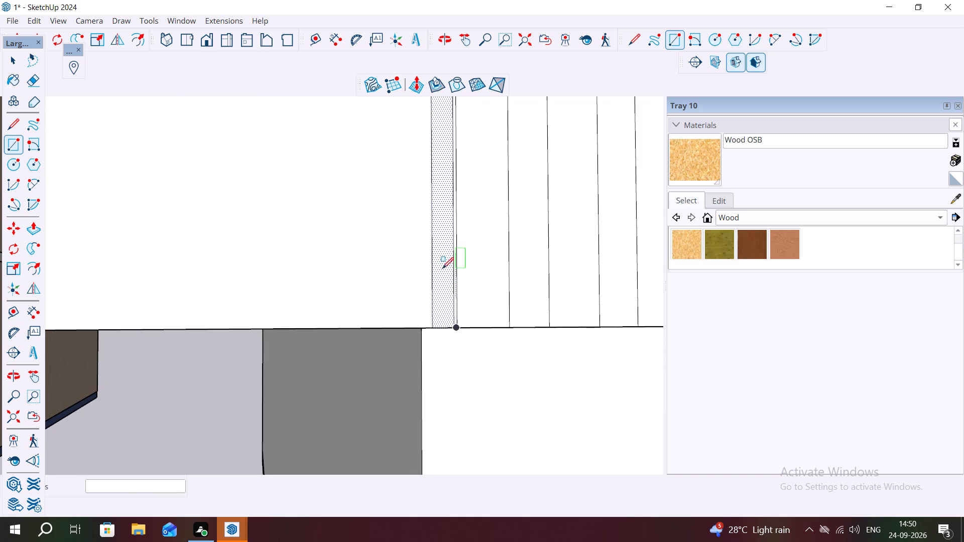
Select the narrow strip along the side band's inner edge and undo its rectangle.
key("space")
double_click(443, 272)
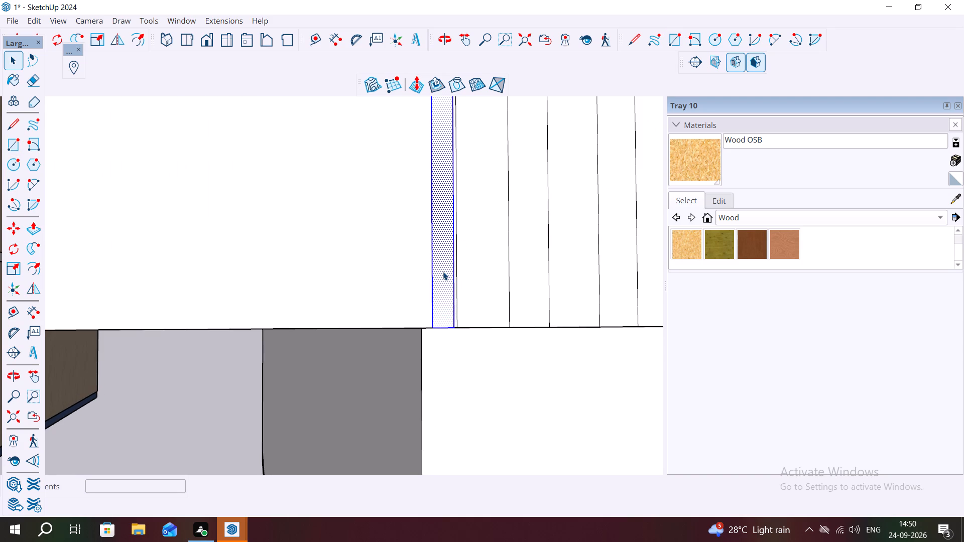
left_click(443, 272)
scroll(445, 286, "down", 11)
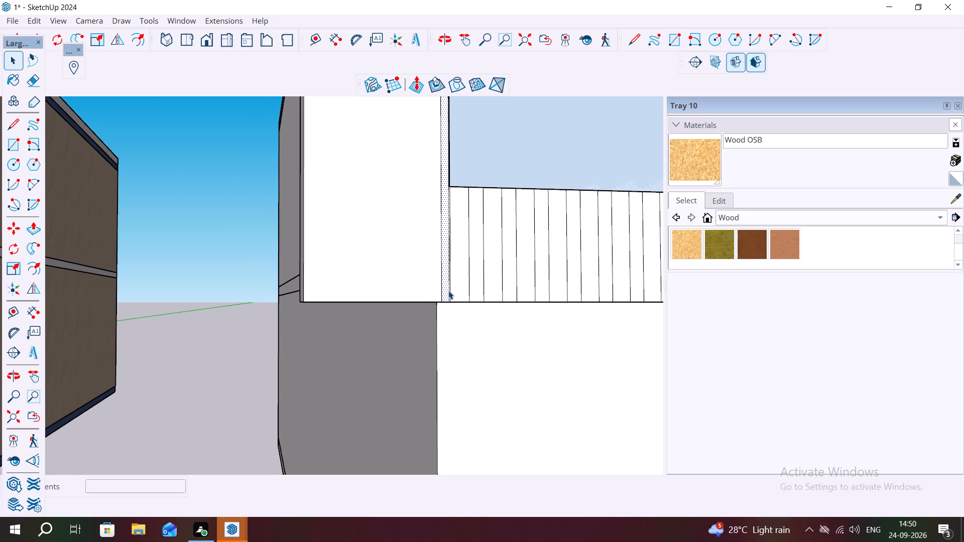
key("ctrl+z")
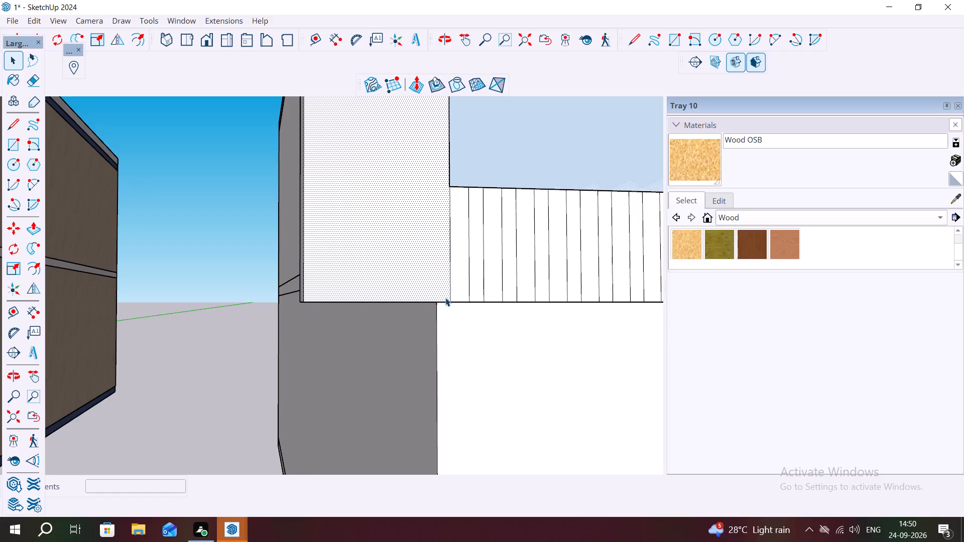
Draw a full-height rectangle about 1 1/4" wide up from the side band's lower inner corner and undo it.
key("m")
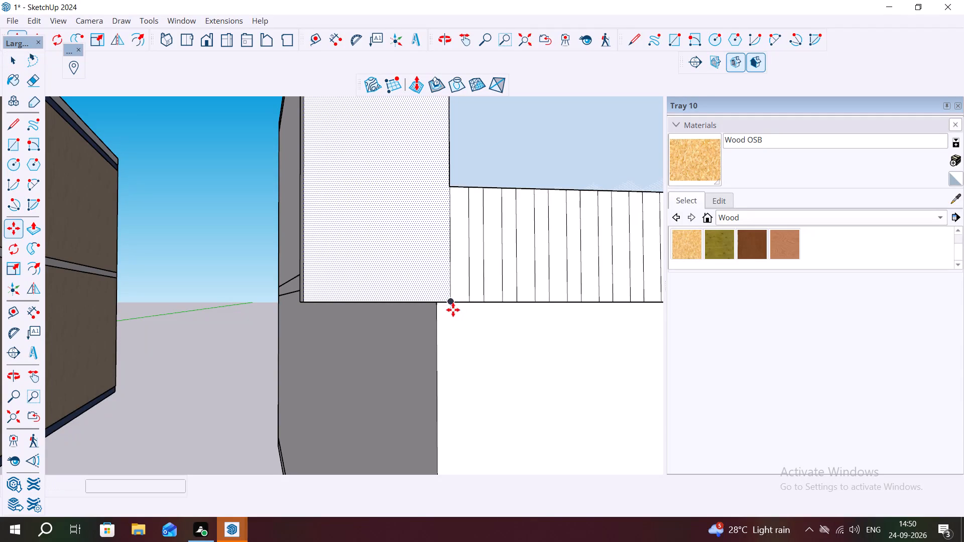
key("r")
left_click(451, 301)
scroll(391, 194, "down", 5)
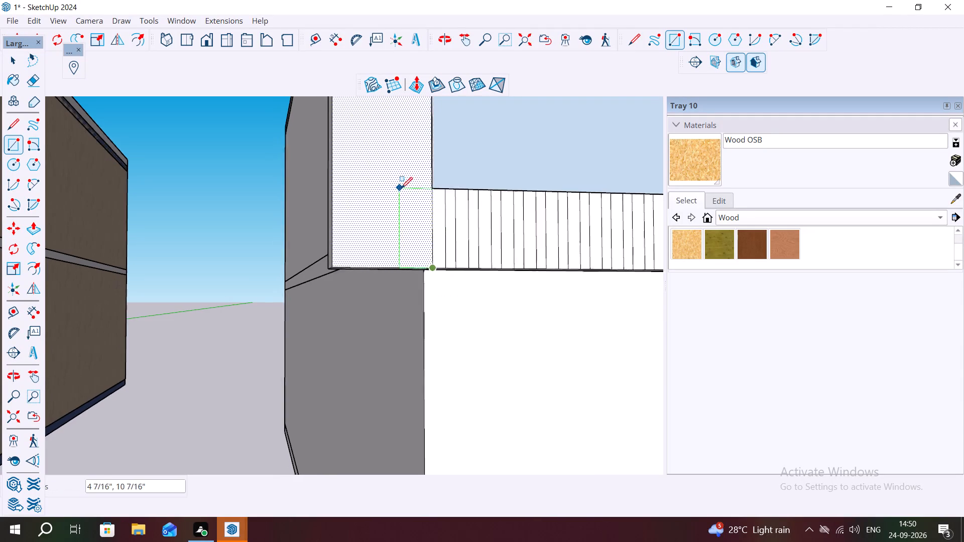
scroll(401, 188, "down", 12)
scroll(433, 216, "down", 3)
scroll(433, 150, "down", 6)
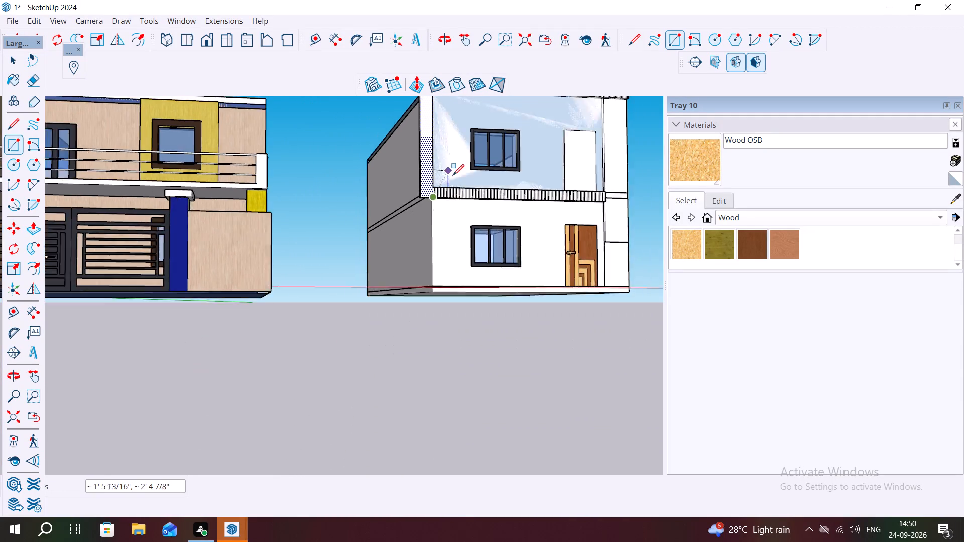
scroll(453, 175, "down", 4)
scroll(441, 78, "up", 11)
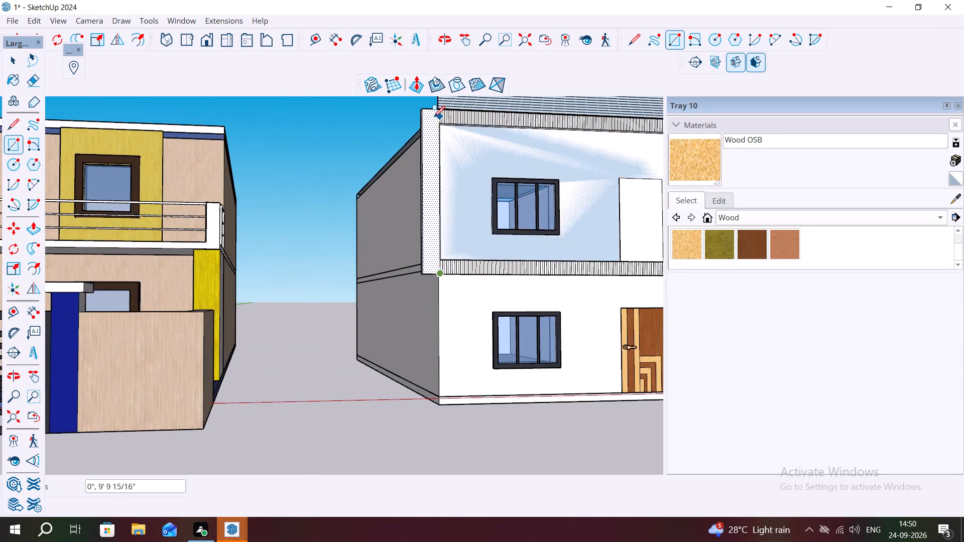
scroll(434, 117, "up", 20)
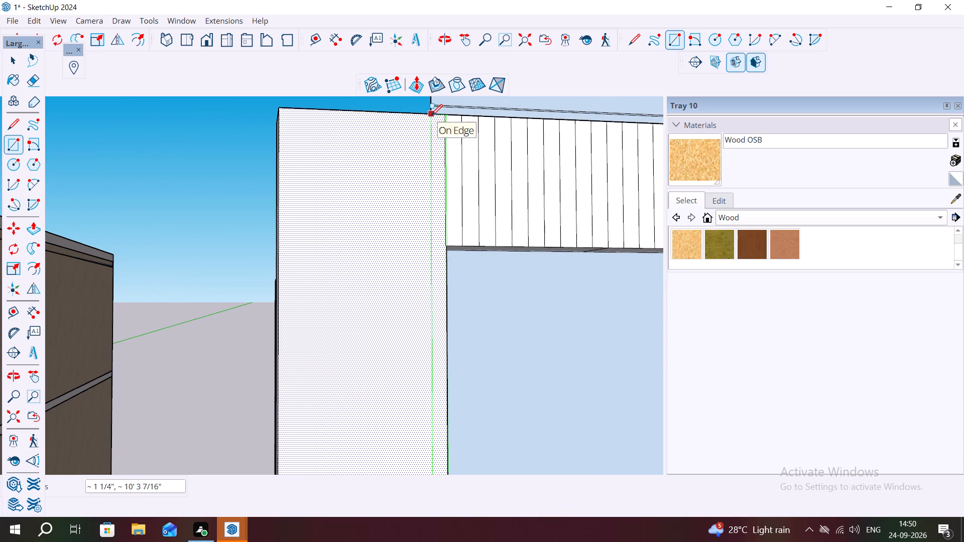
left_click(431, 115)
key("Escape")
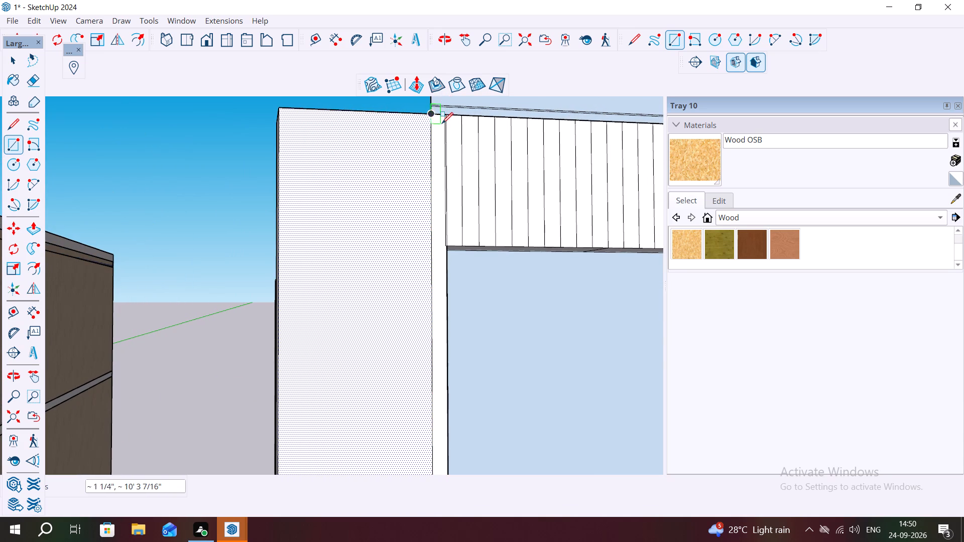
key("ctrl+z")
Draw a full-height rectangle about 2 1/4" wide down the inner edge of the vertical side band.
left_click(443, 115)
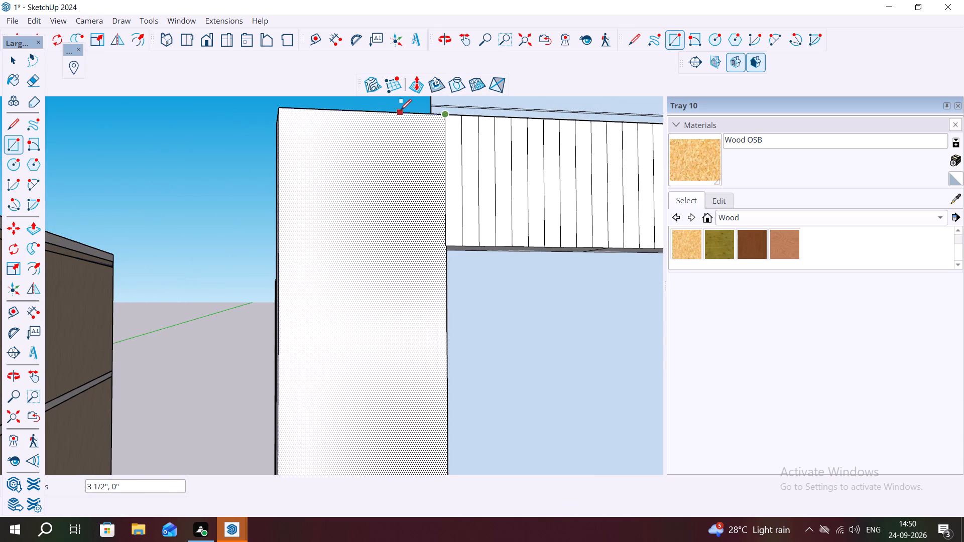
scroll(400, 110, "down", 11)
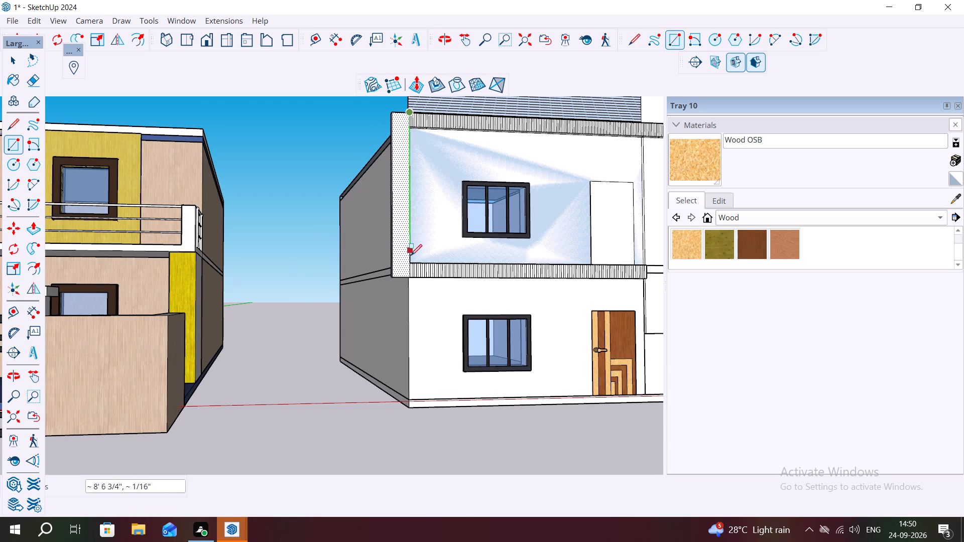
scroll(408, 273, "up", 15)
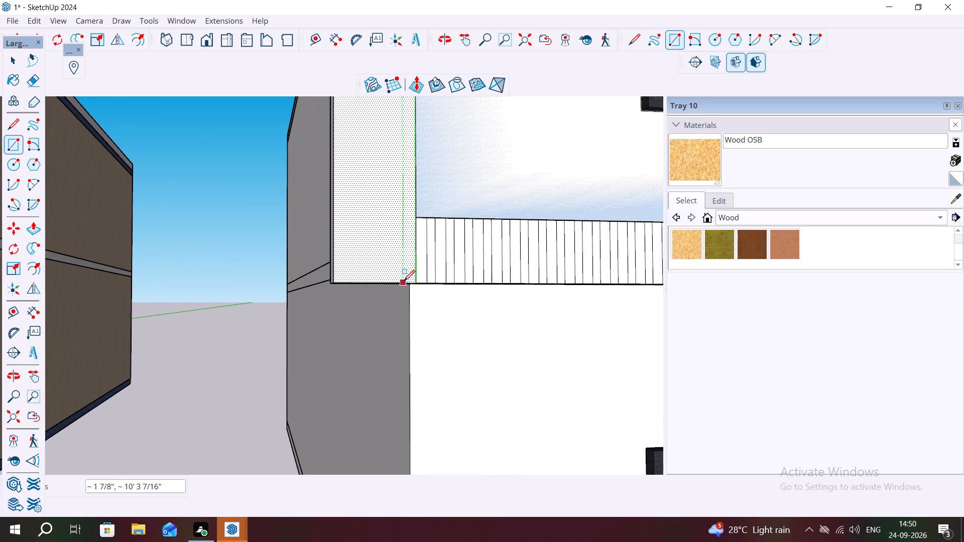
left_click(402, 281)
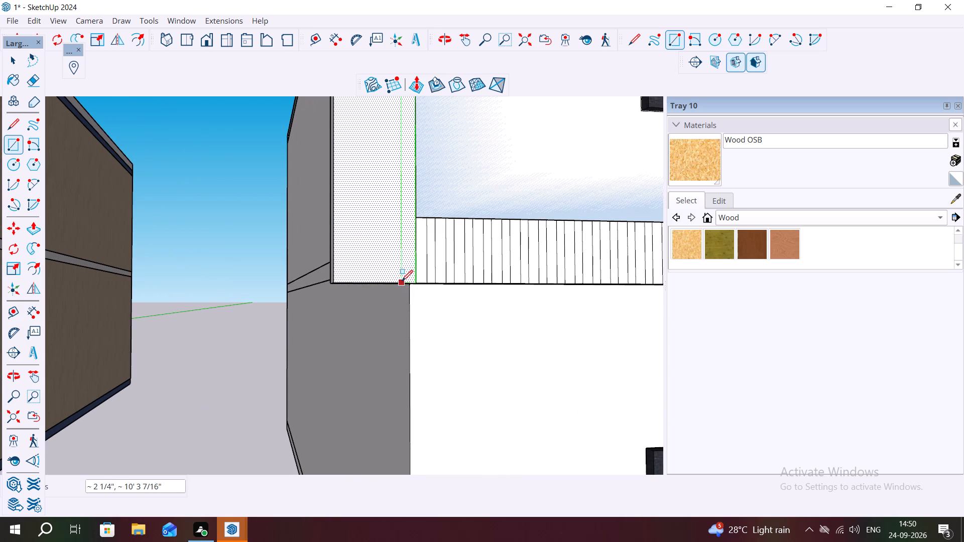
key("Escape")
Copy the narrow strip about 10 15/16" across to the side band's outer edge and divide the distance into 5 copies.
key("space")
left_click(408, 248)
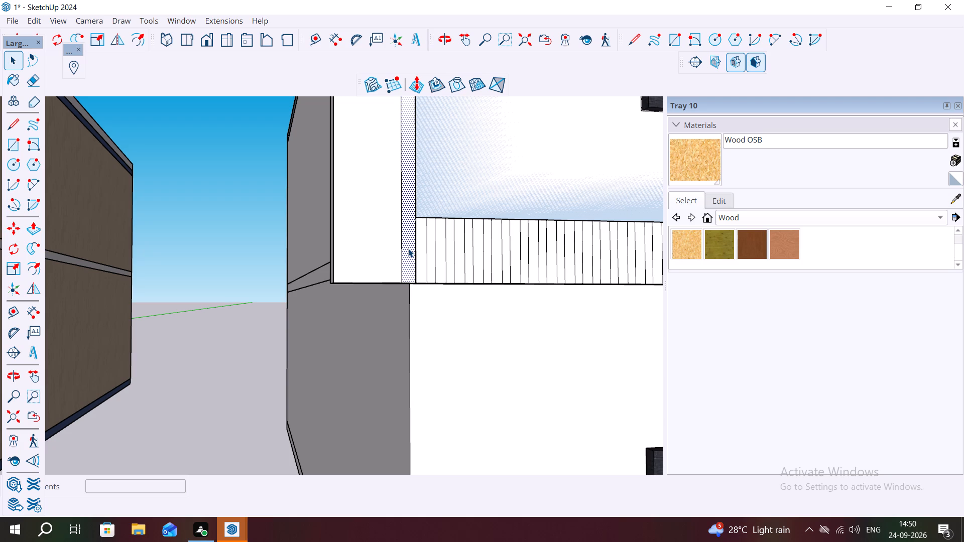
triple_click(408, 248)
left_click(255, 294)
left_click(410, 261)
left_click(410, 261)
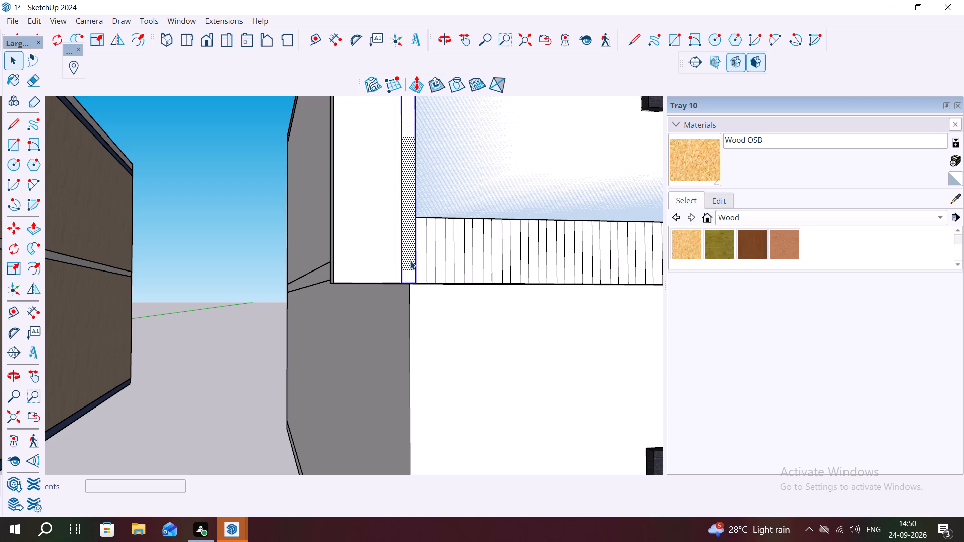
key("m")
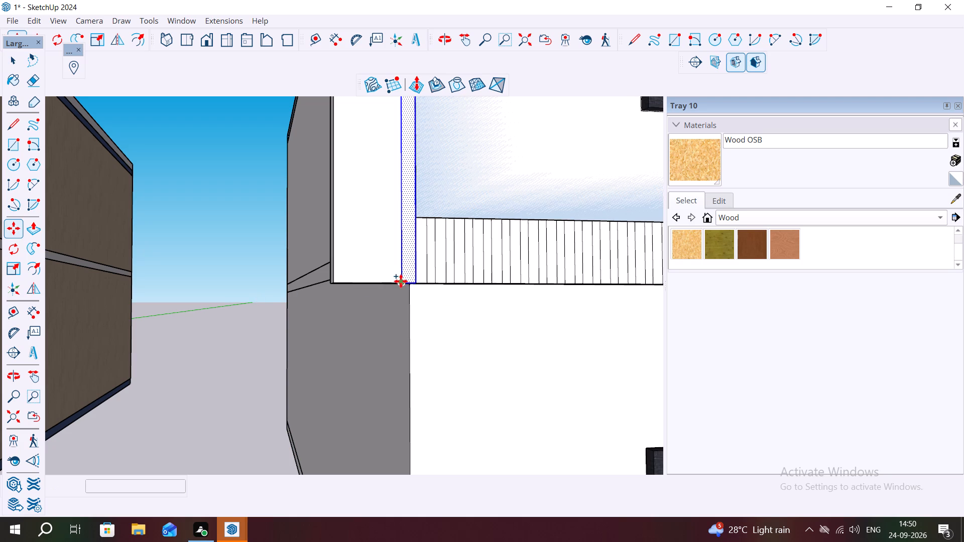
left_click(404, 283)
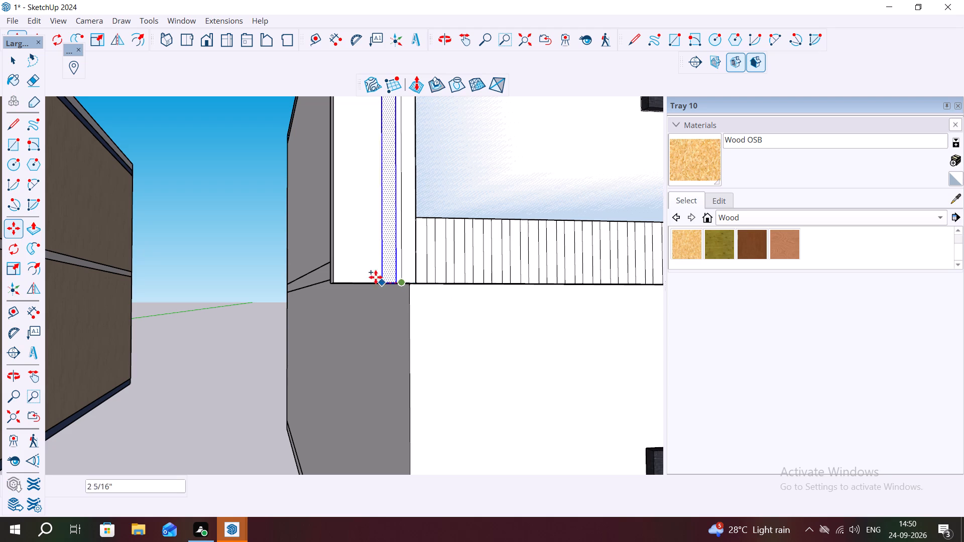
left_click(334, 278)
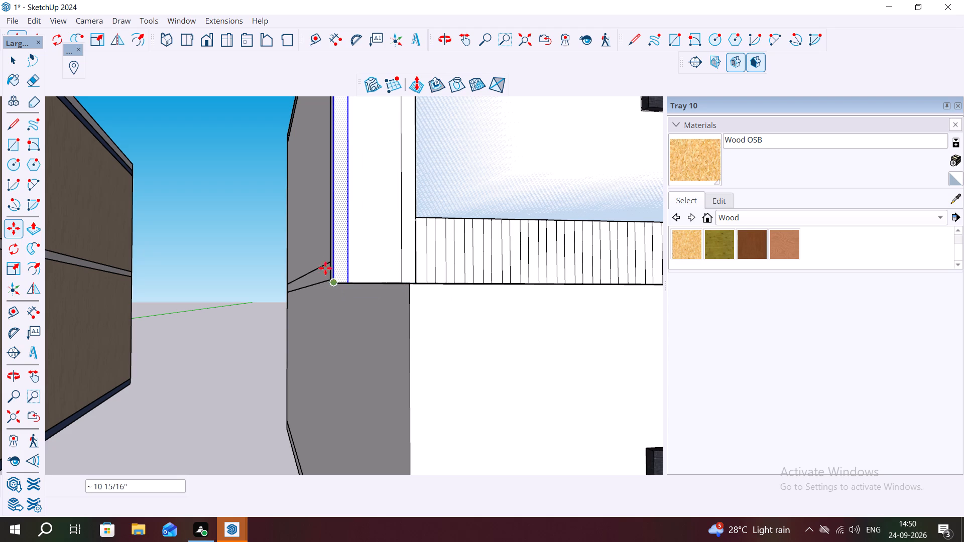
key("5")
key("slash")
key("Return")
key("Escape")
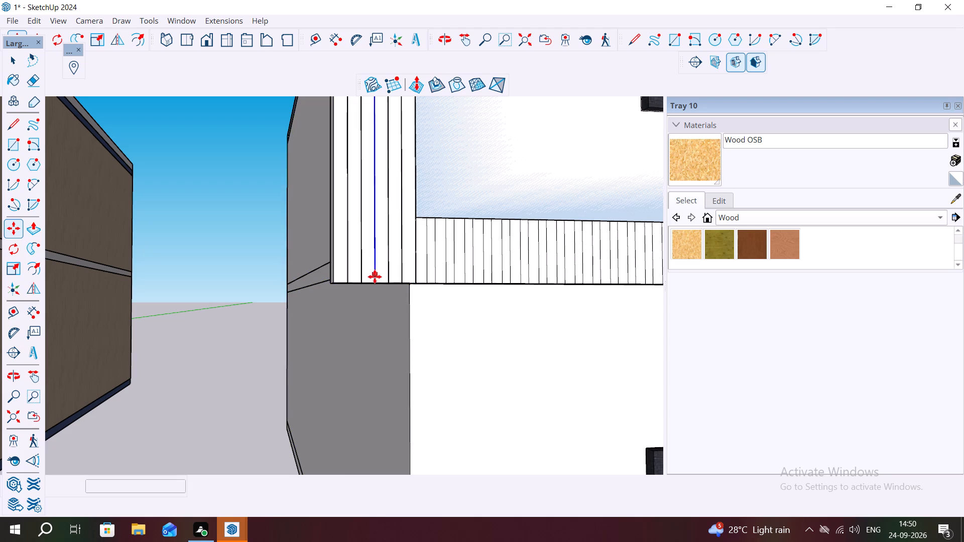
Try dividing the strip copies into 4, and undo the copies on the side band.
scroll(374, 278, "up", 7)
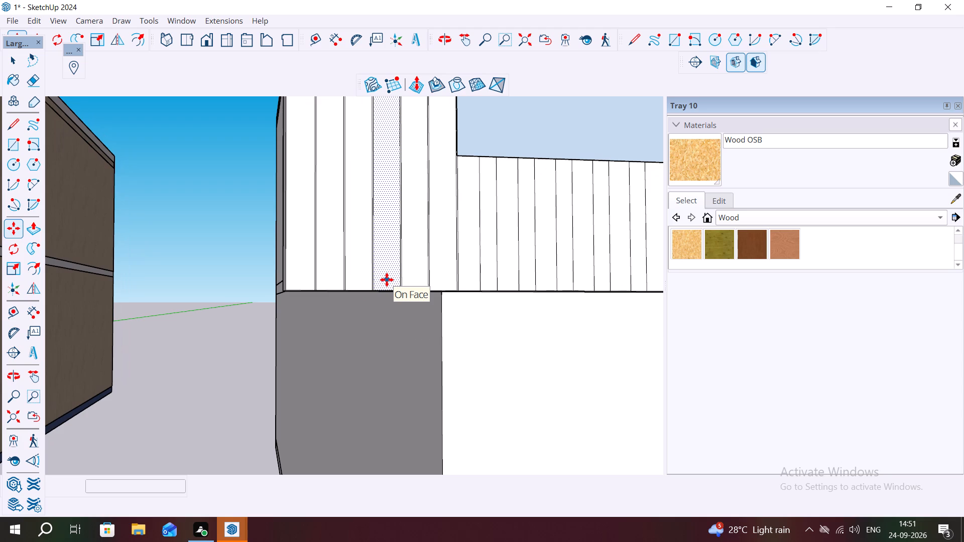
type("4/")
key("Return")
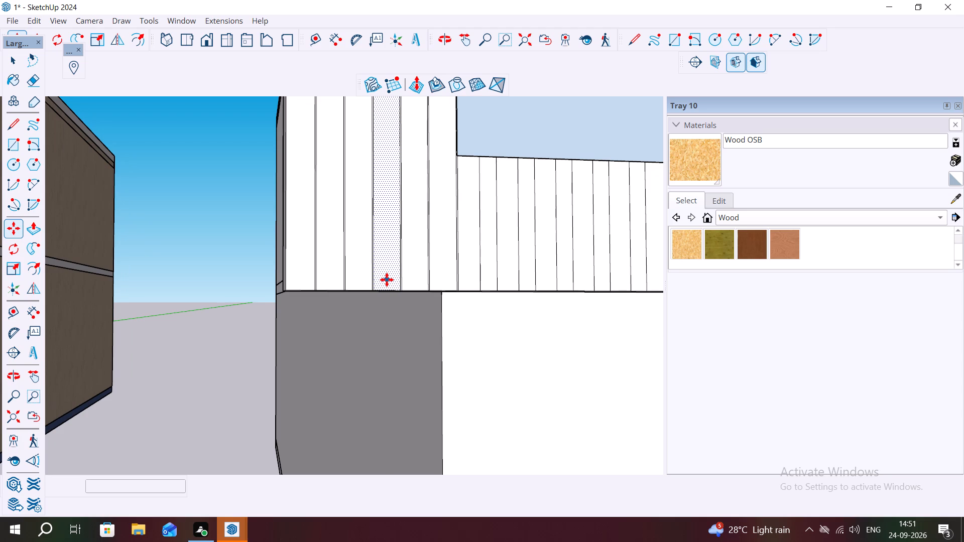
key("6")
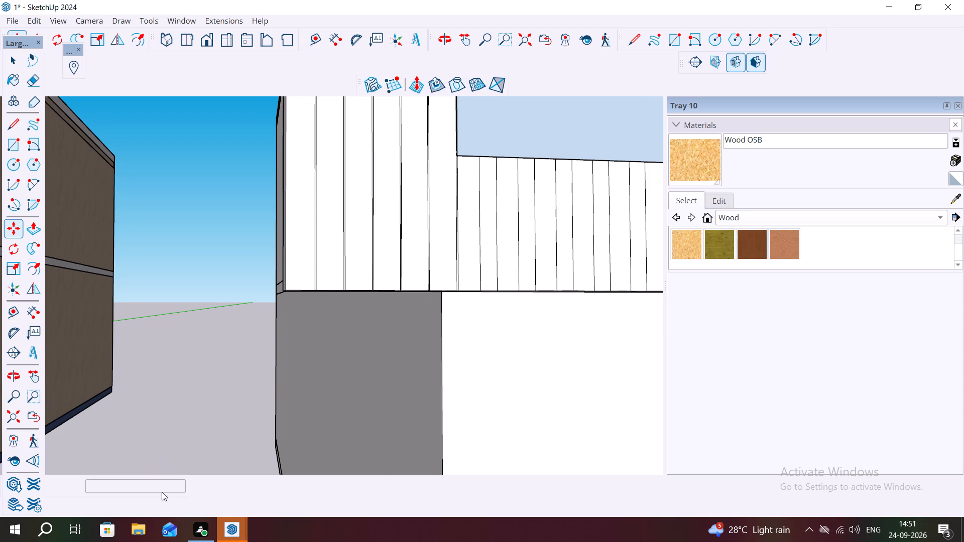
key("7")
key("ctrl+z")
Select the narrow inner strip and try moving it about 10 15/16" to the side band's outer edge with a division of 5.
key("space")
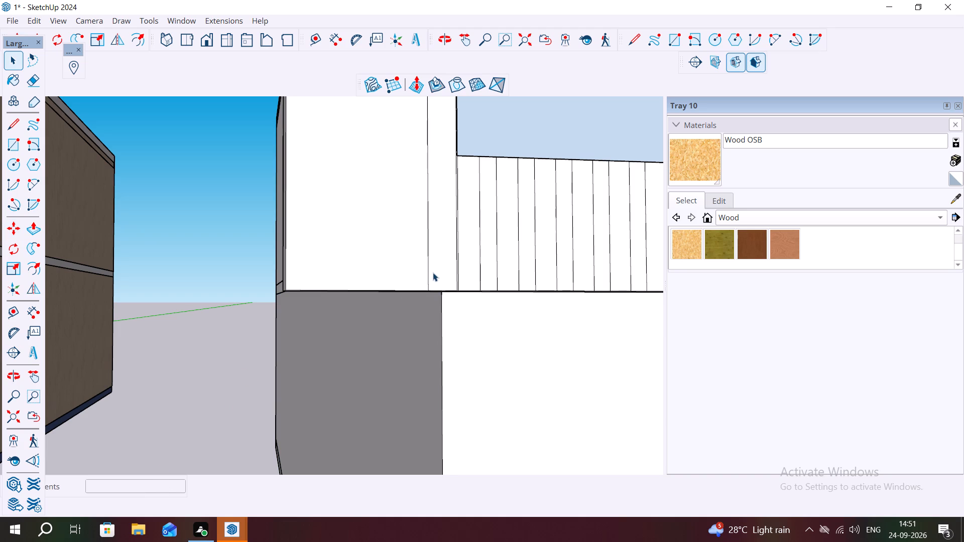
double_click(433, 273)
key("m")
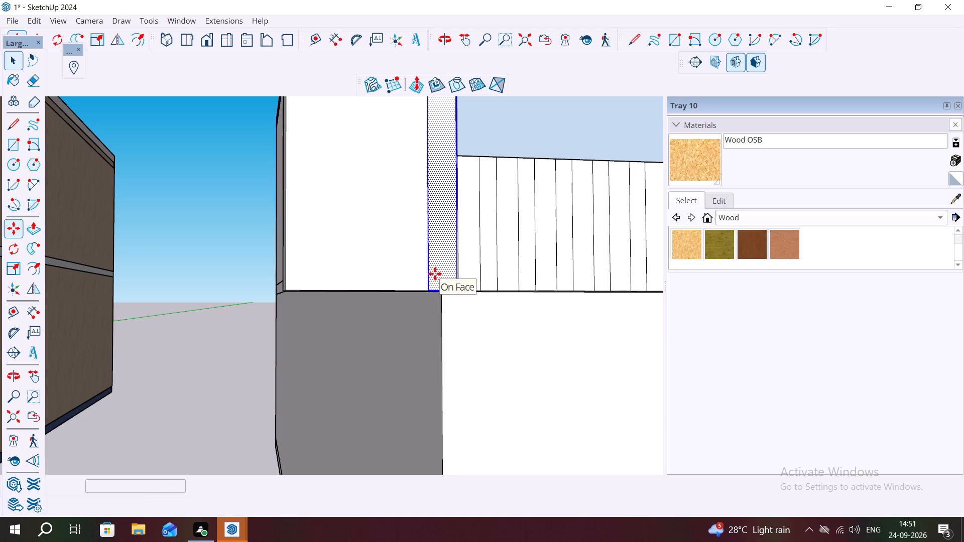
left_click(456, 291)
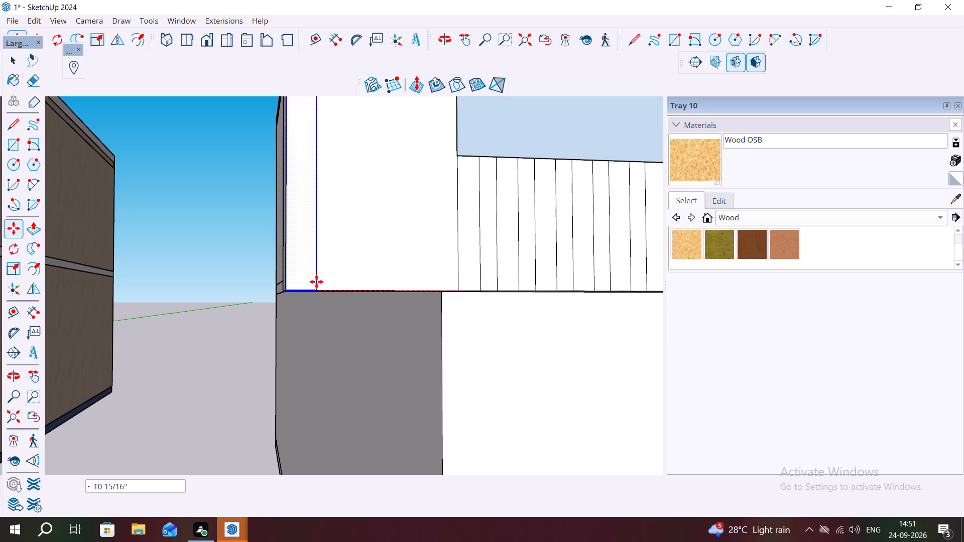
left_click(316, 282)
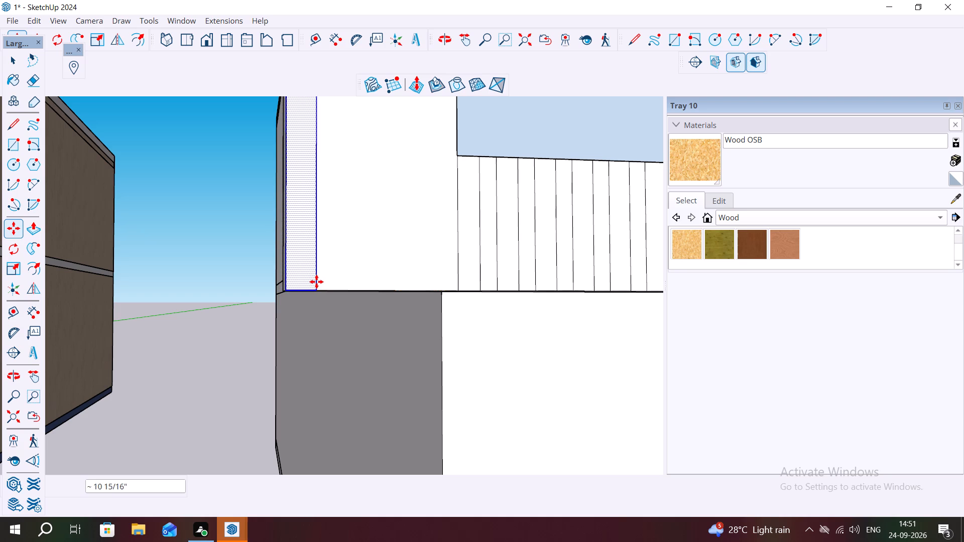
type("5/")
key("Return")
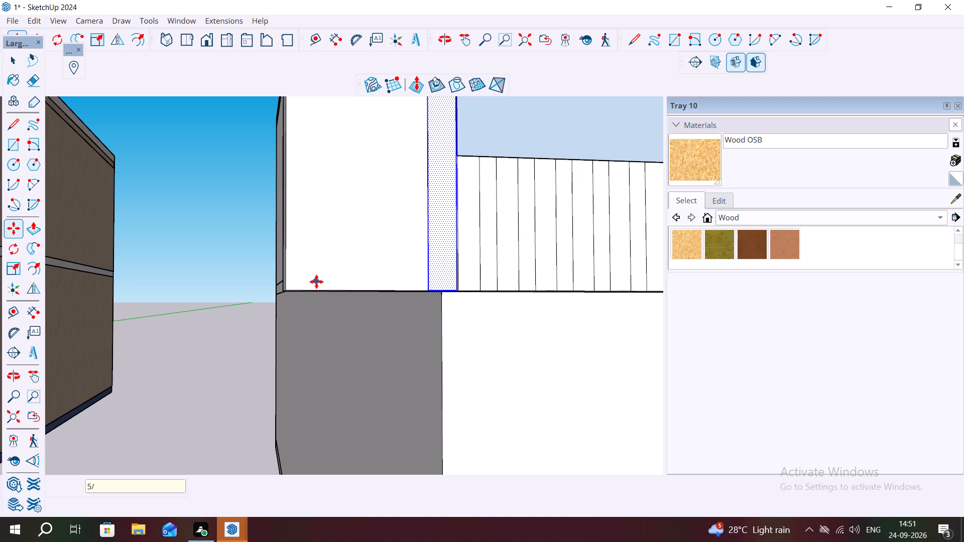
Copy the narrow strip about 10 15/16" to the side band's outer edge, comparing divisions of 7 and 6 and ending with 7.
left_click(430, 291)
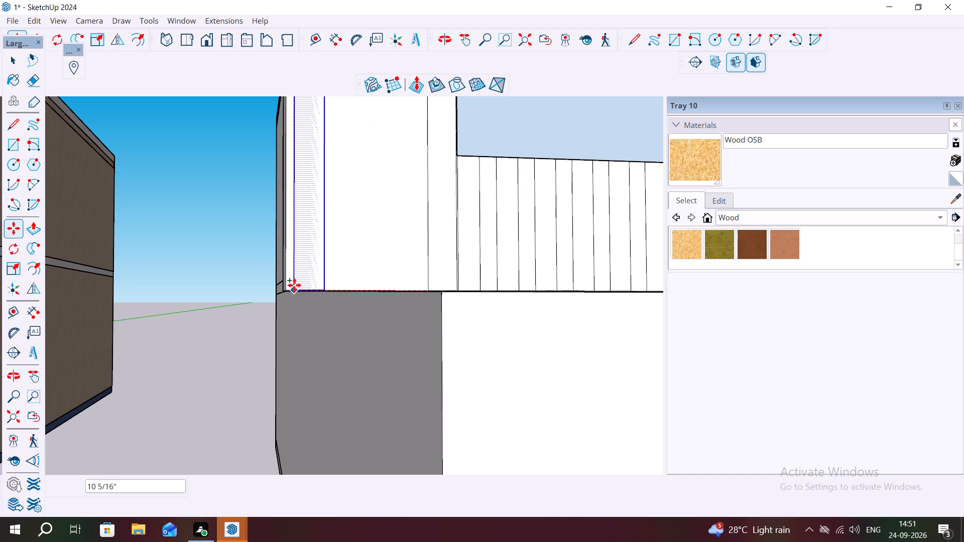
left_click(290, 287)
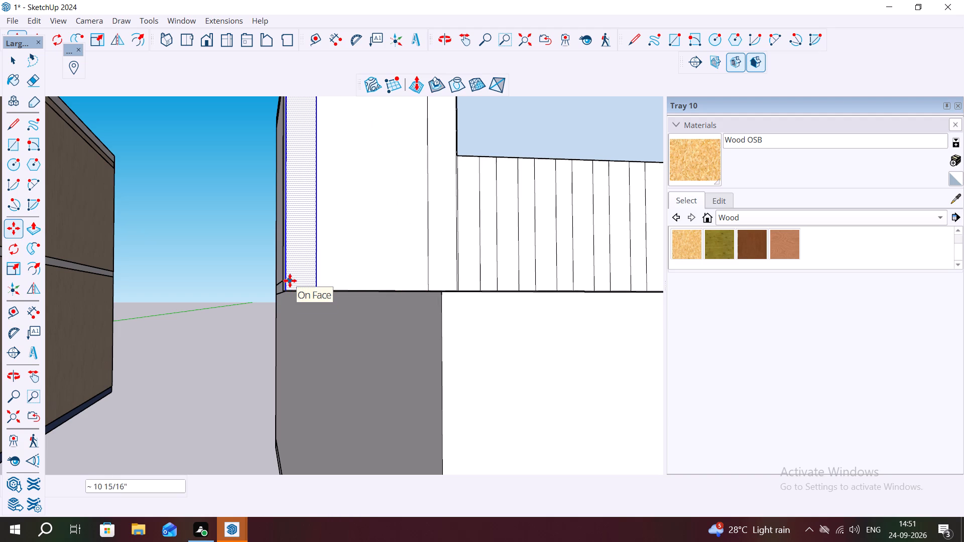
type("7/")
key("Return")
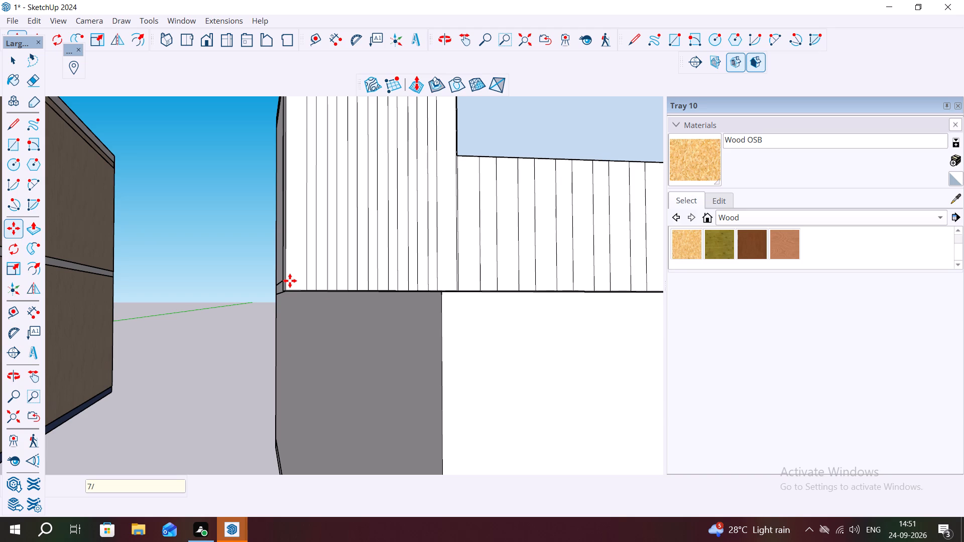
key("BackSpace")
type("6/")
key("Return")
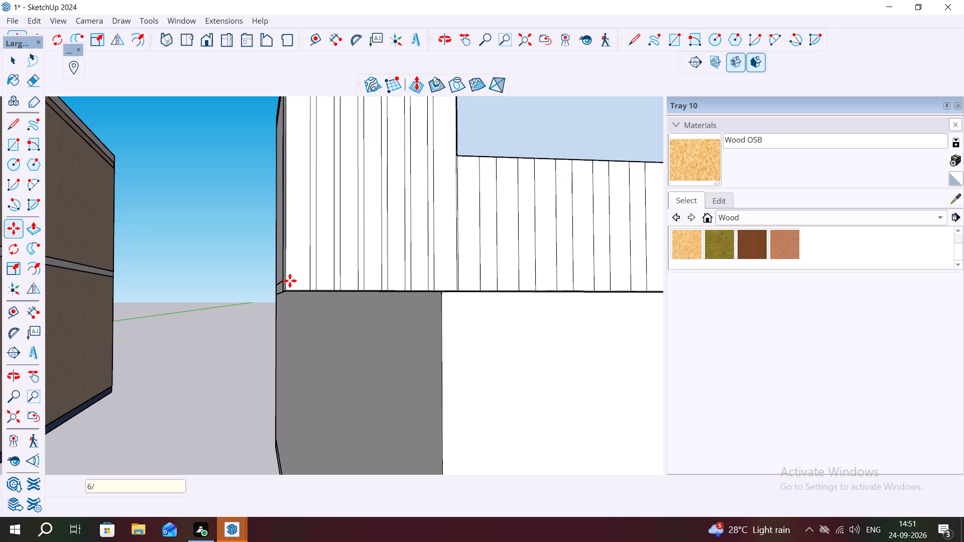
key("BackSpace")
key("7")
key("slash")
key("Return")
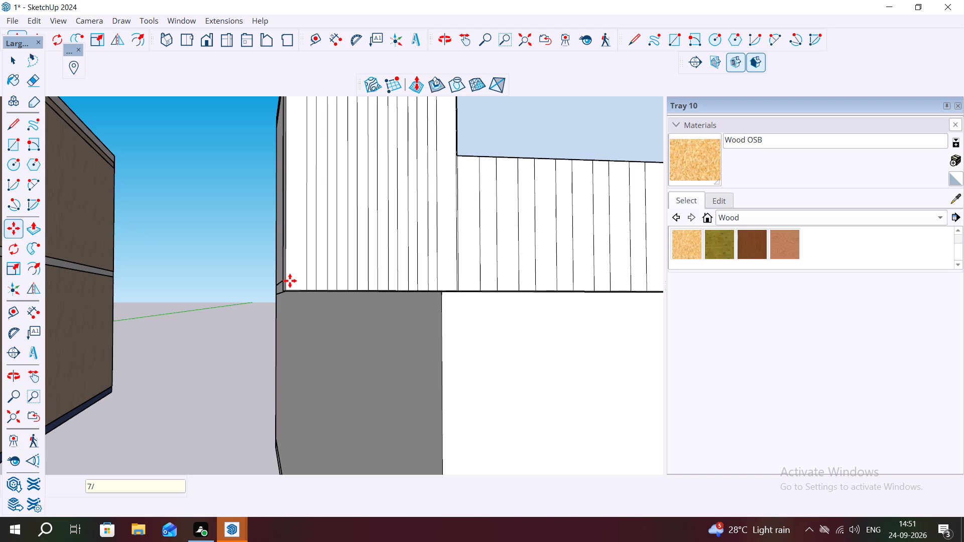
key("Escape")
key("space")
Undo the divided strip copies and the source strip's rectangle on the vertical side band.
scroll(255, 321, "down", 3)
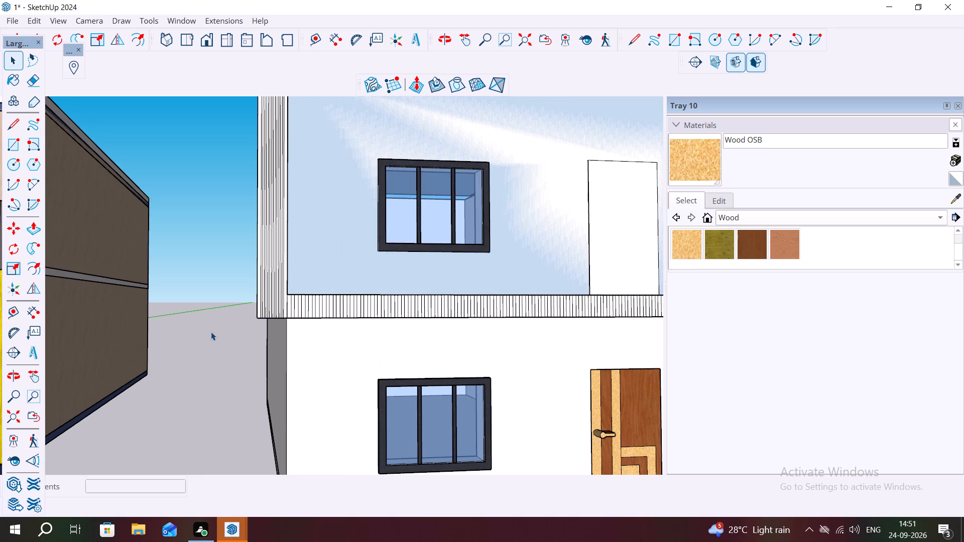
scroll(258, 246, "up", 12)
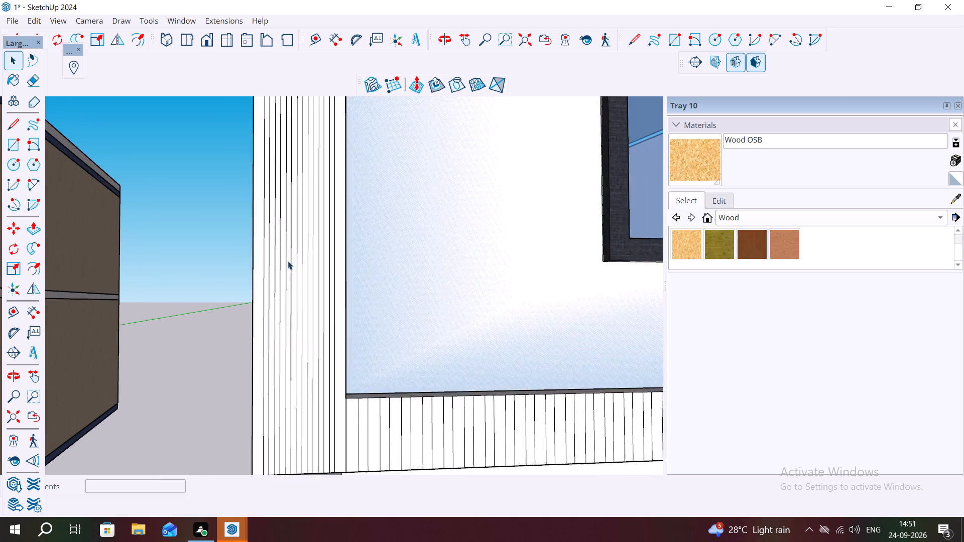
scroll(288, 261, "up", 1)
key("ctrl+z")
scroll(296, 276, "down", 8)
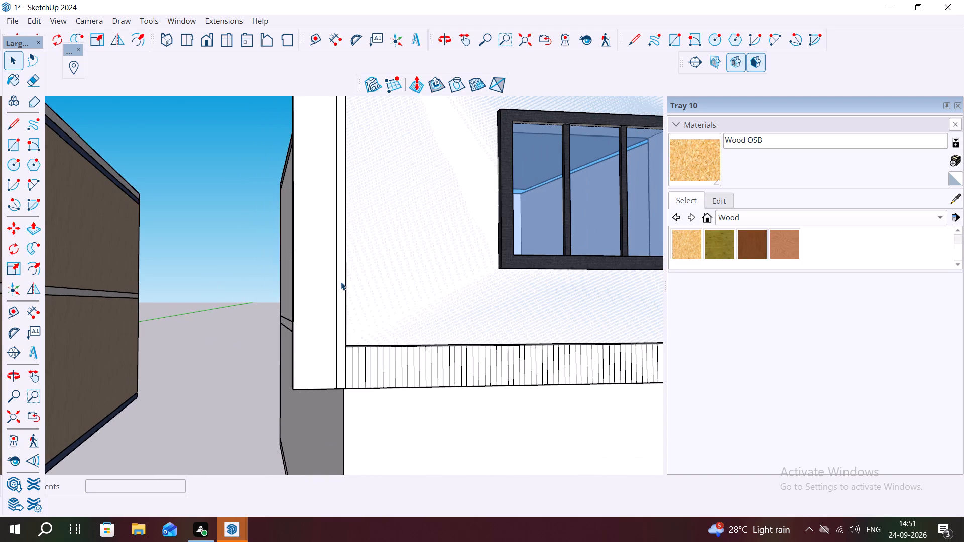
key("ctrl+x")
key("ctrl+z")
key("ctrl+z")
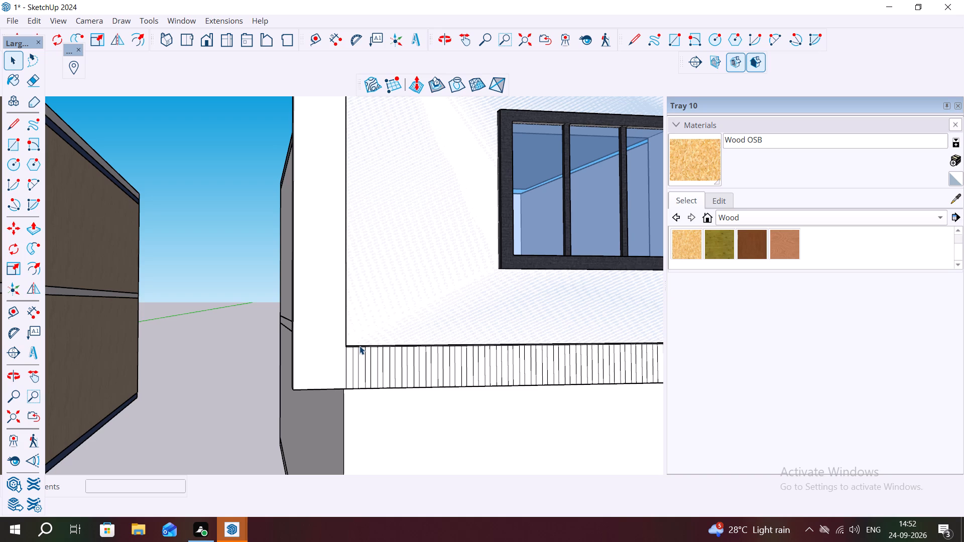
Draw a narrow strip rectangle about 10' 3 7/16" by 2 1/16" along the outer edge of the upper-storey vertical side band.
scroll(361, 303, "down", 1)
scroll(335, 345, "down", 6)
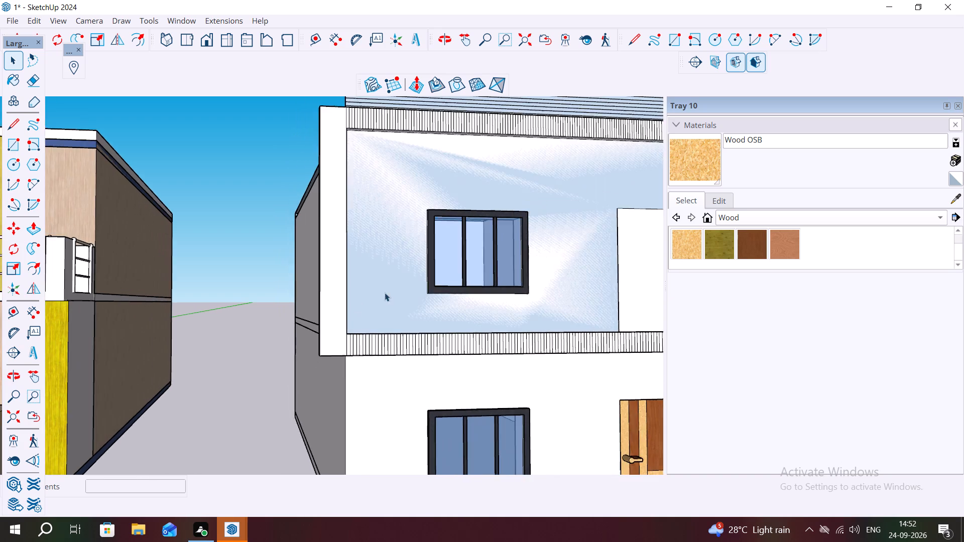
scroll(429, 278, "down", 2)
scroll(516, 375, "down", 1)
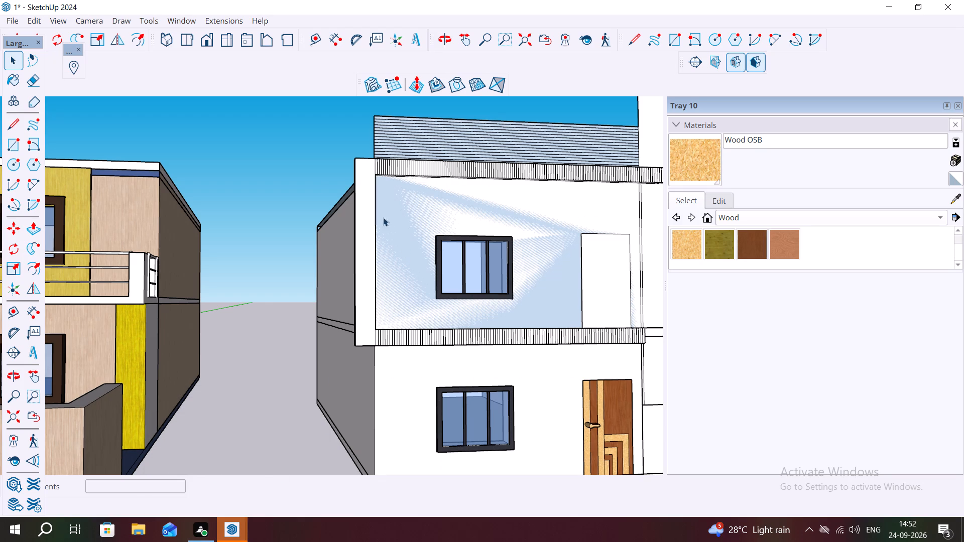
scroll(355, 166, "up", 5)
middle_click_drag(370, 201, 281, 183)
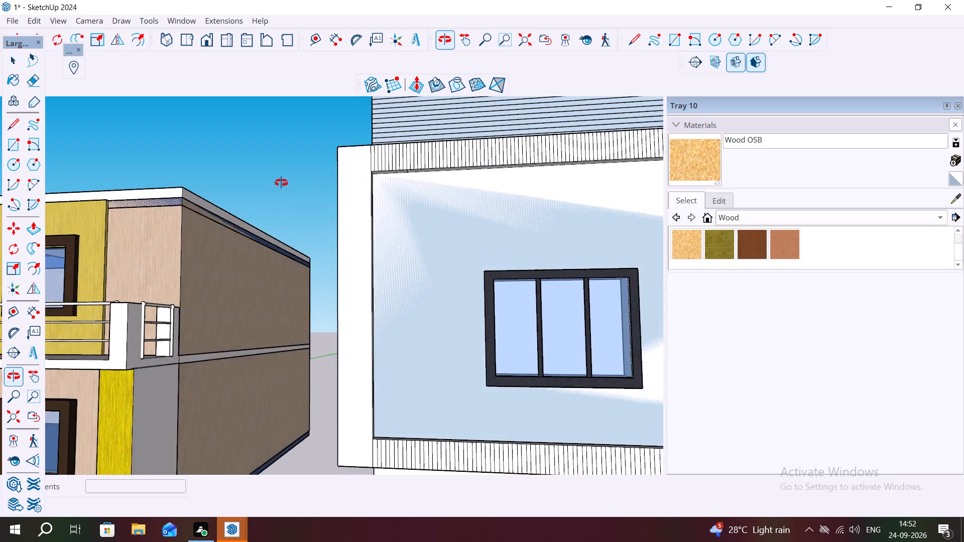
middle_click_drag(281, 183, 280, 181)
scroll(316, 202, "up", 1)
middle_click_drag(319, 202, 353, 209)
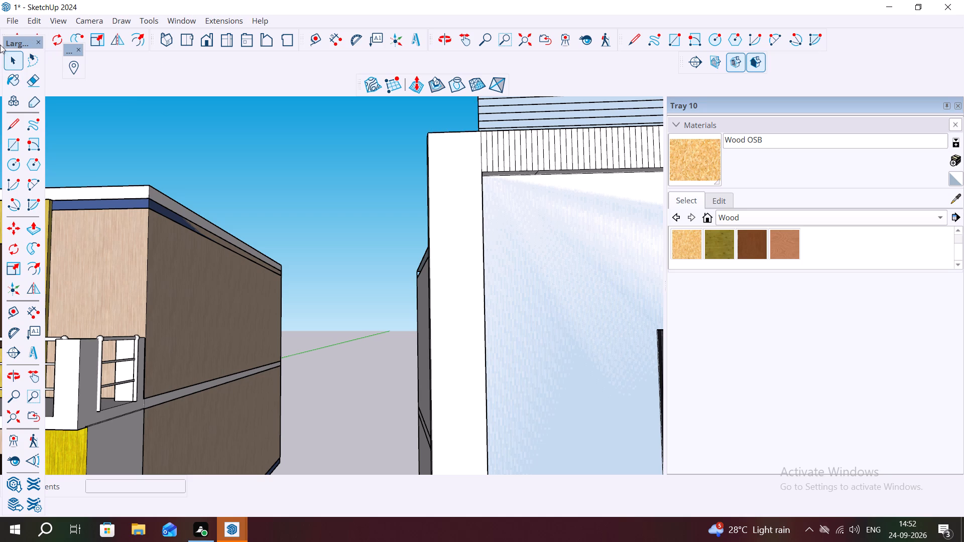
left_click(9, 142)
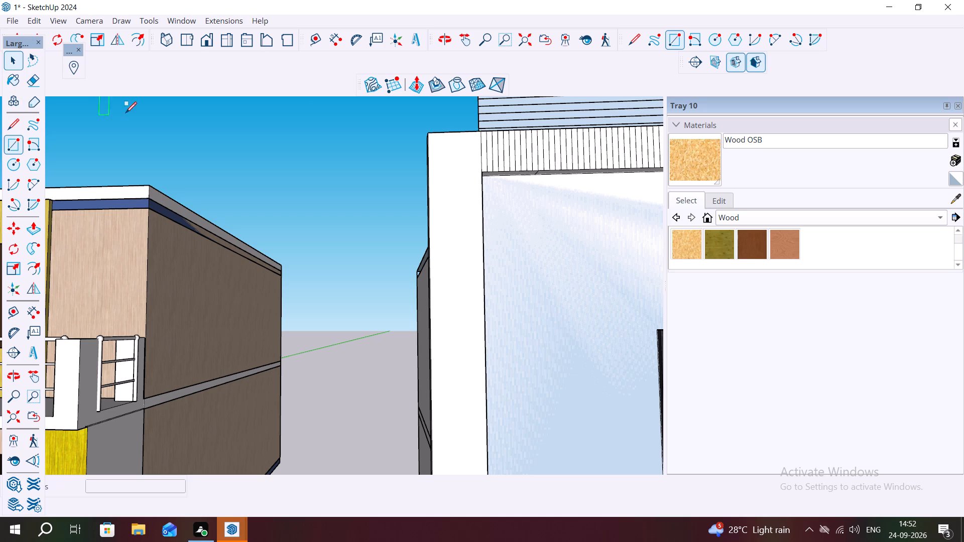
left_click(428, 133)
scroll(426, 126, "down", 2)
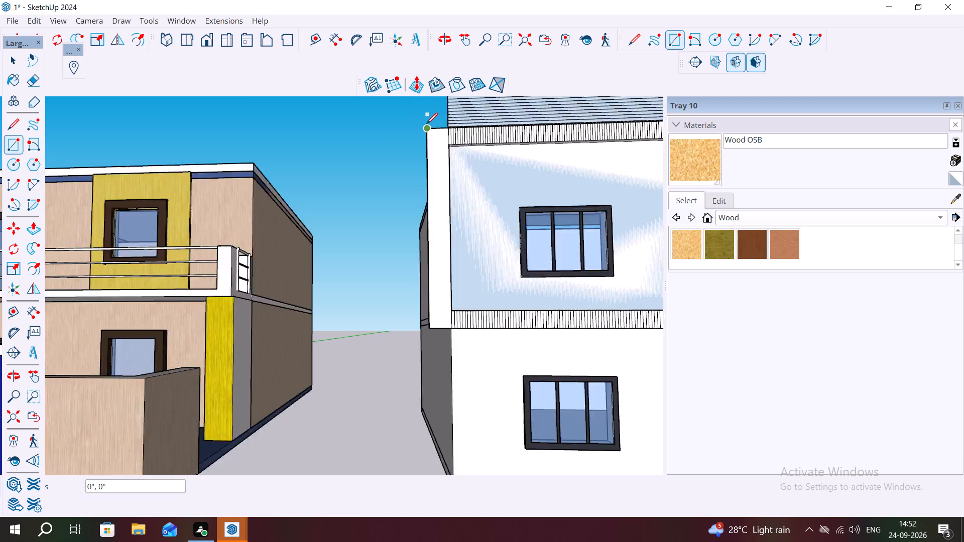
scroll(426, 124, "down", 5)
scroll(430, 238, "up", 2)
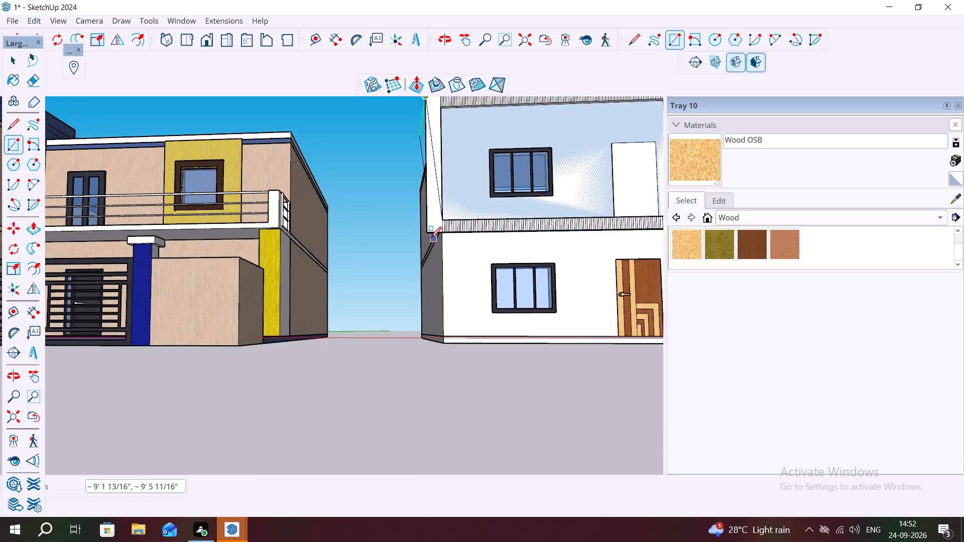
scroll(430, 238, "up", 10)
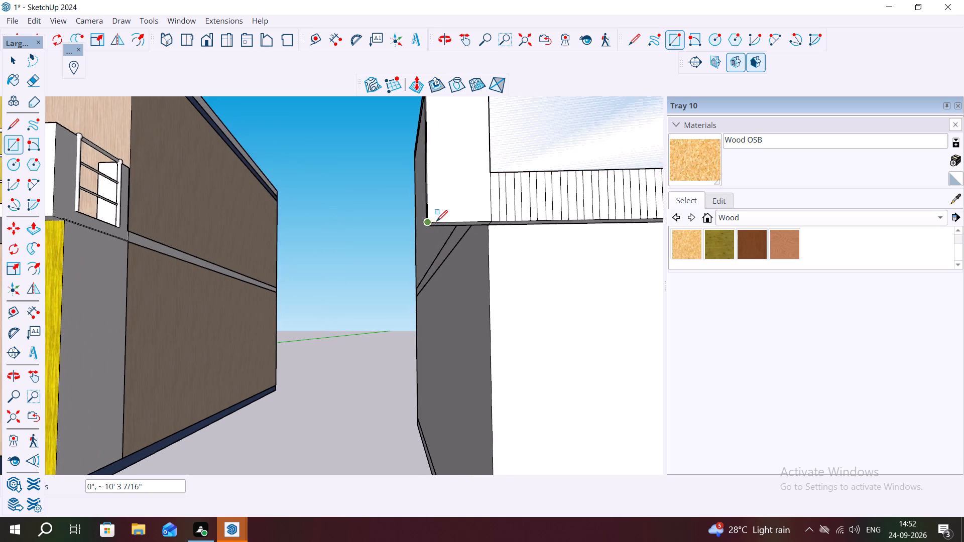
scroll(436, 221, "up", 3)
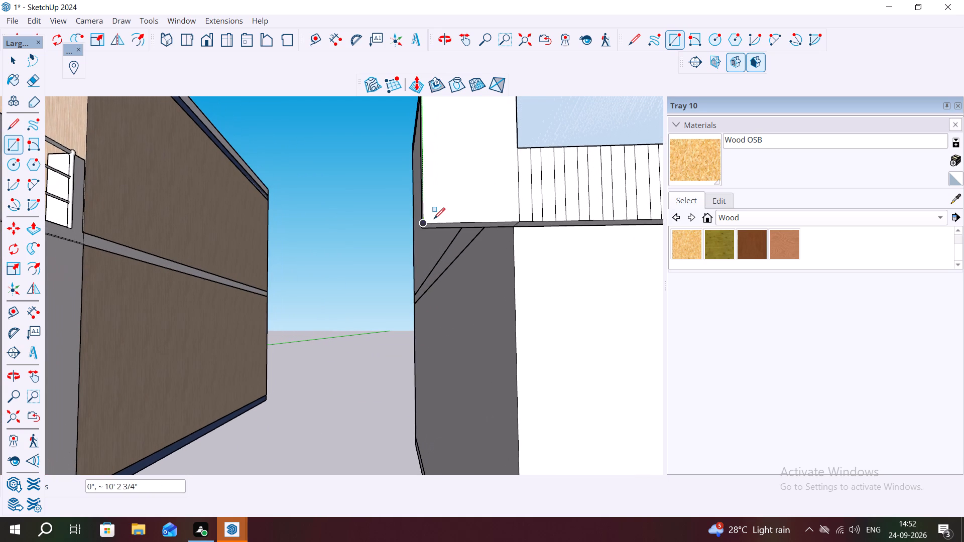
scroll(436, 220, "up", 2)
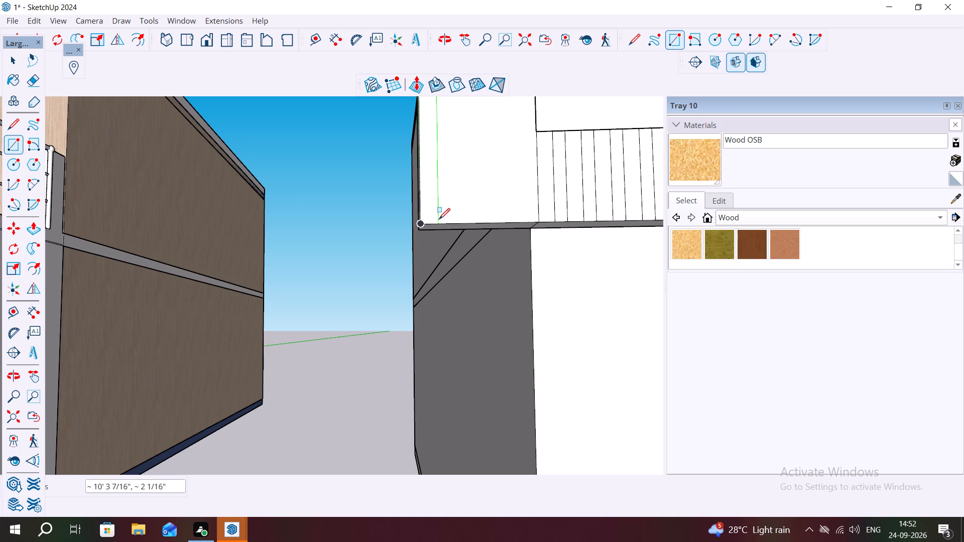
left_click(441, 219)
key("space")
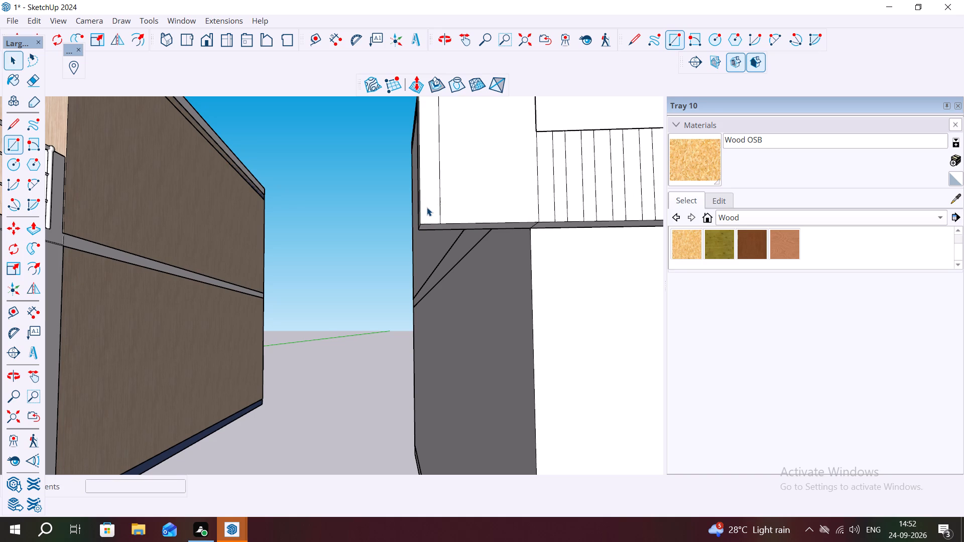
Copy the narrow strip about 11" across to the side band's inner edge, trying a division of 6 and settling on 5.
double_click(429, 208)
key("m")
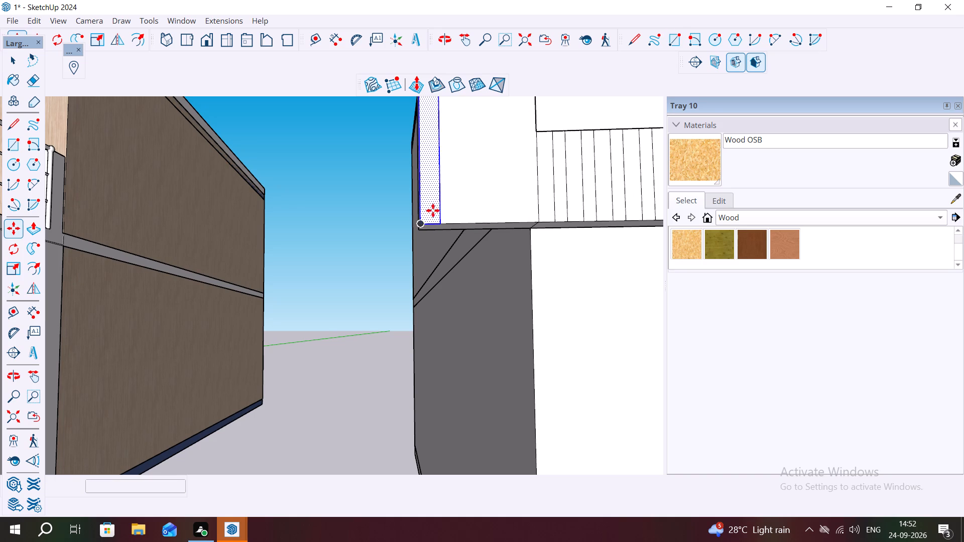
left_click(439, 223)
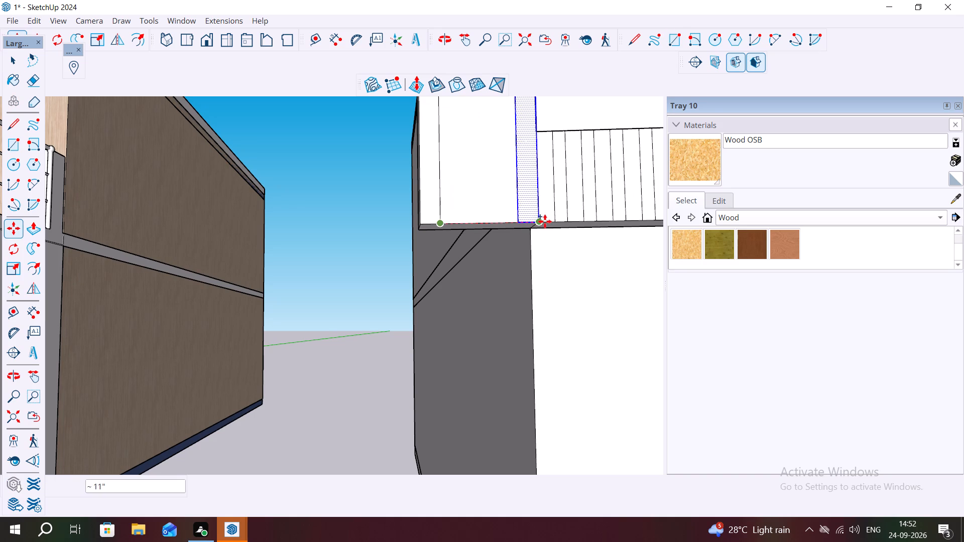
left_click(542, 220)
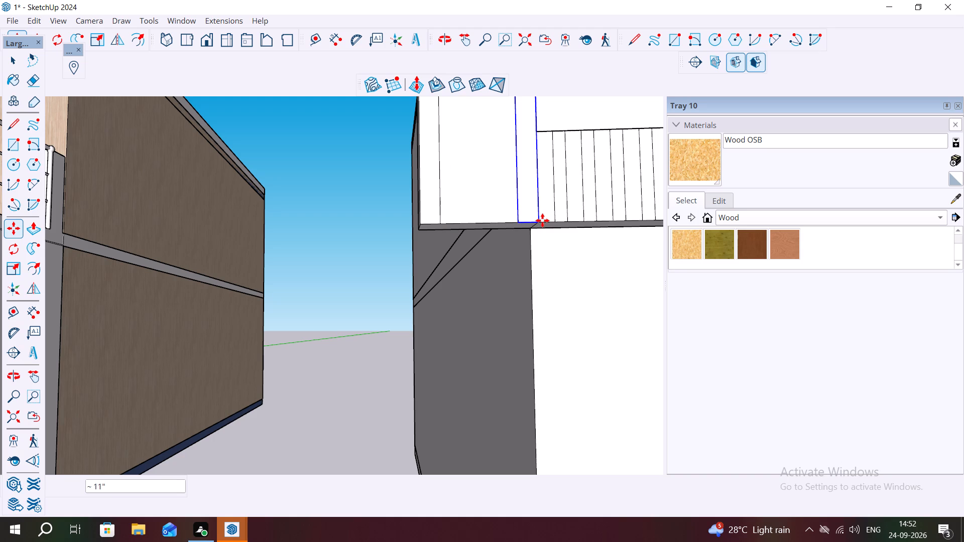
type("6/")
key("Return")
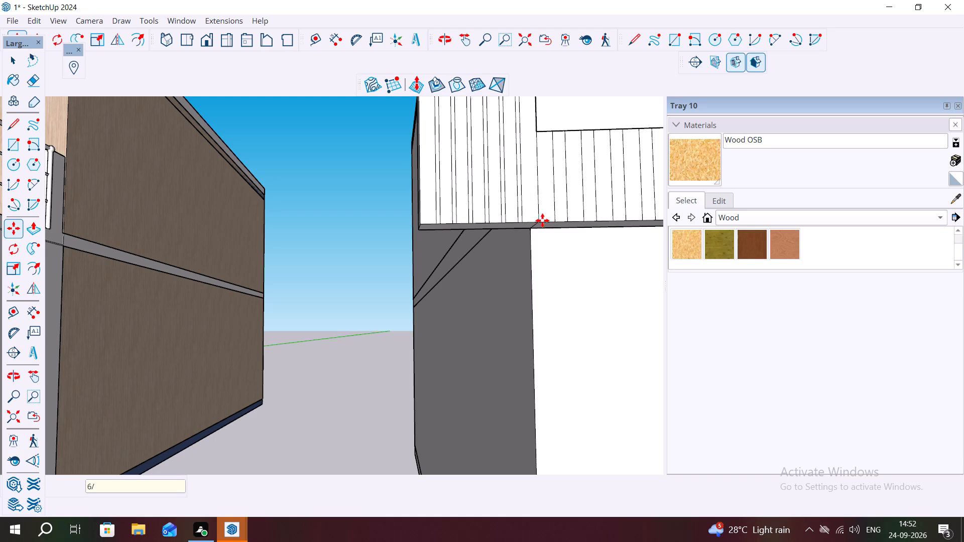
key("BackSpace")
type("5/")
key("Return")
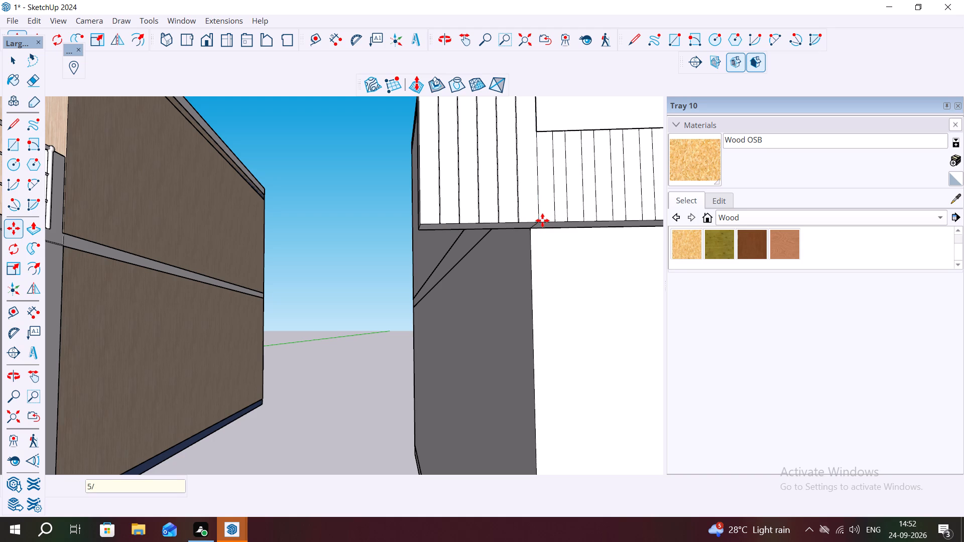
key("Escape")
key("space")
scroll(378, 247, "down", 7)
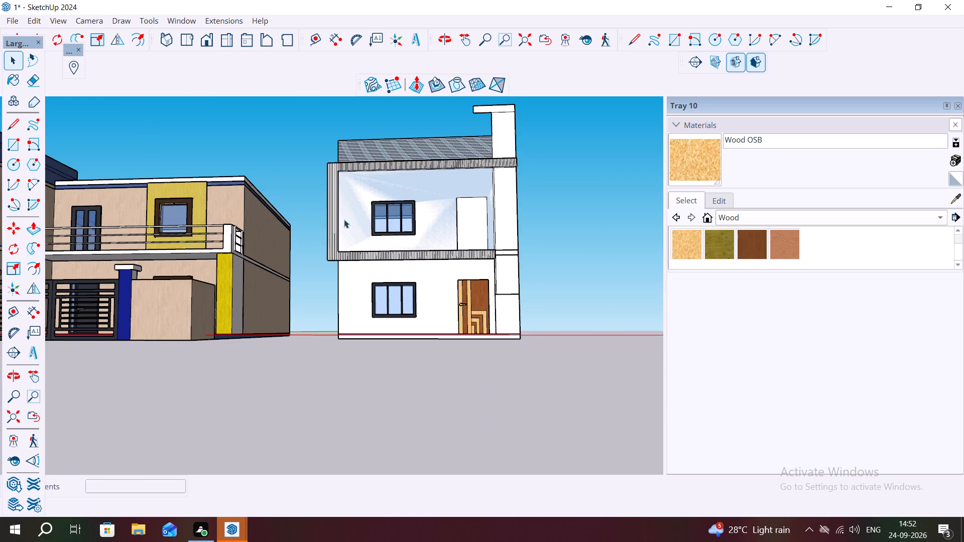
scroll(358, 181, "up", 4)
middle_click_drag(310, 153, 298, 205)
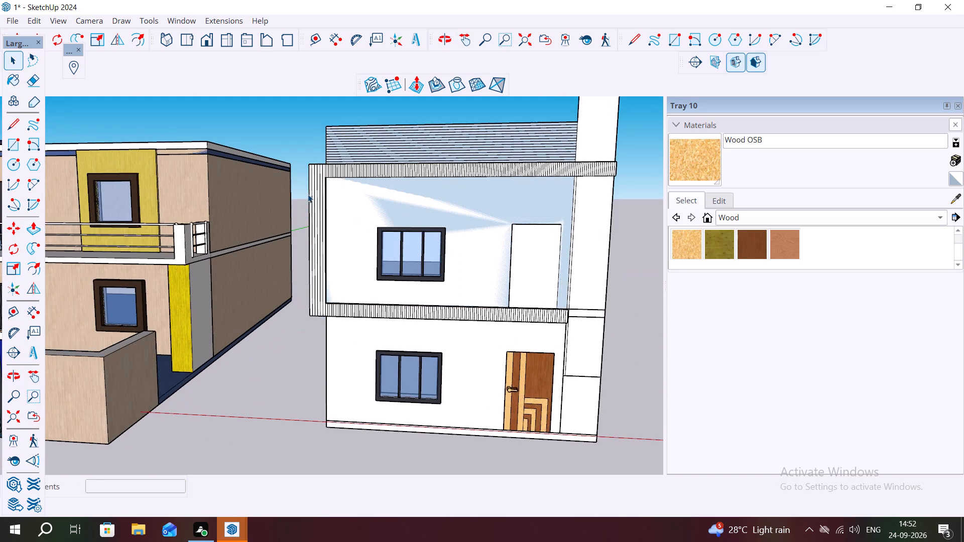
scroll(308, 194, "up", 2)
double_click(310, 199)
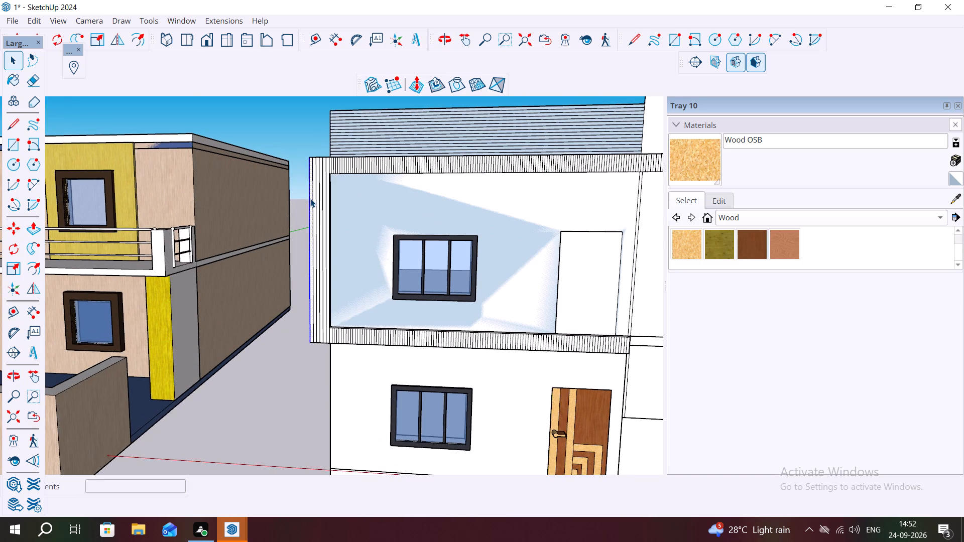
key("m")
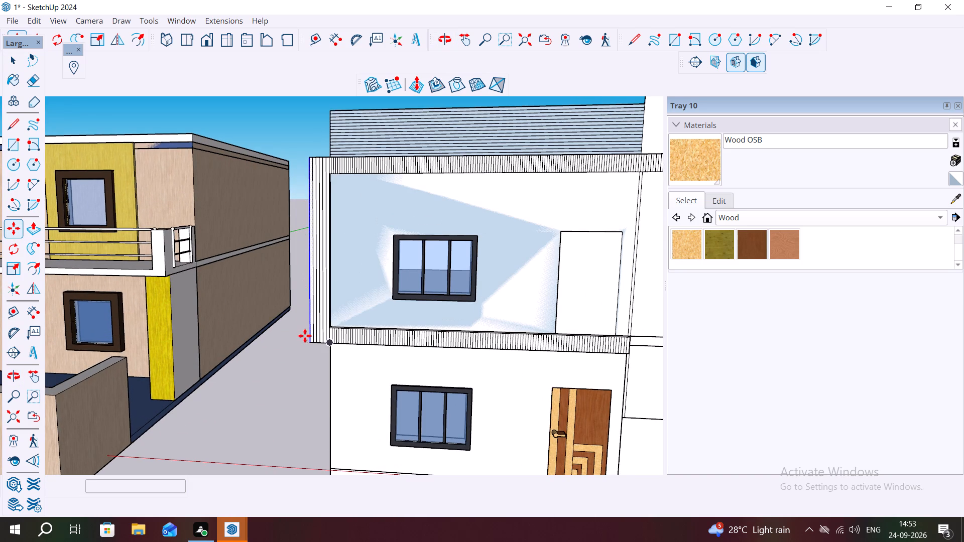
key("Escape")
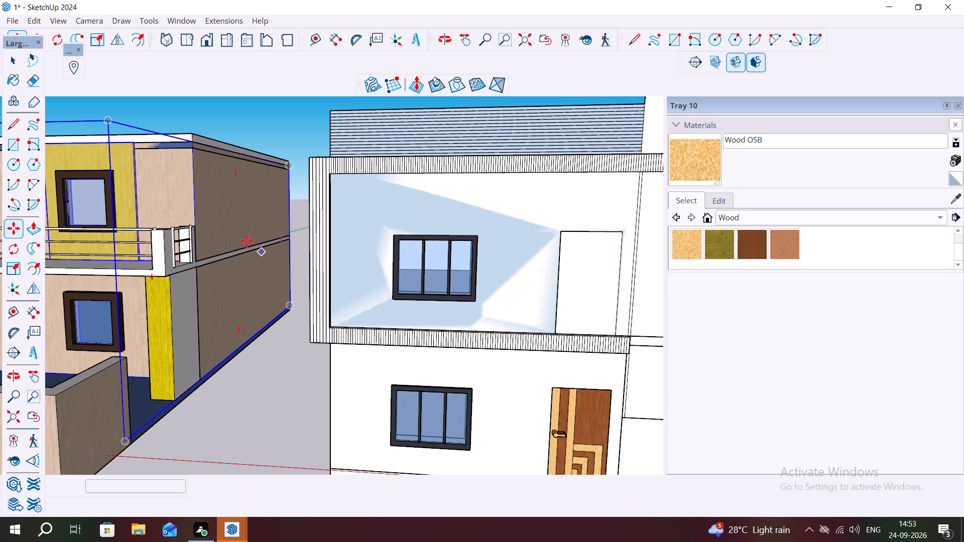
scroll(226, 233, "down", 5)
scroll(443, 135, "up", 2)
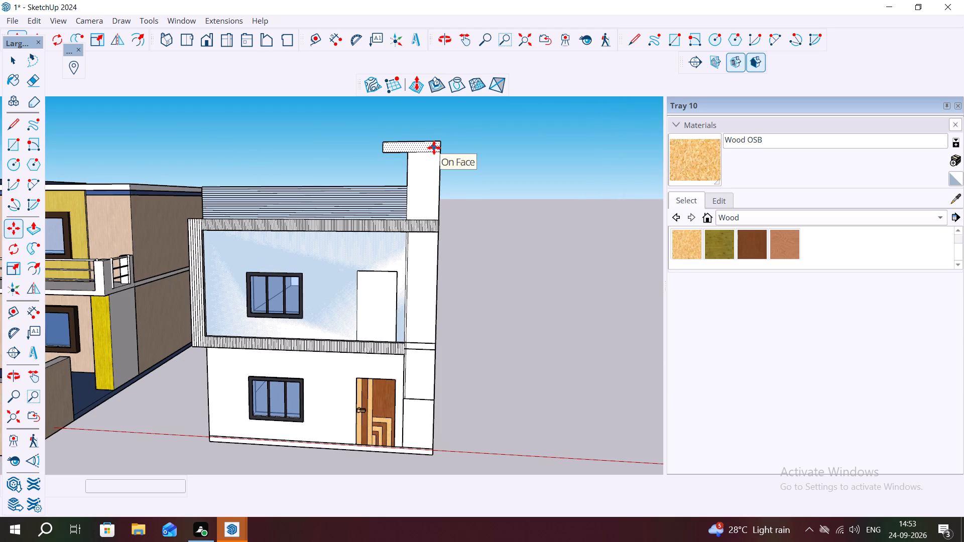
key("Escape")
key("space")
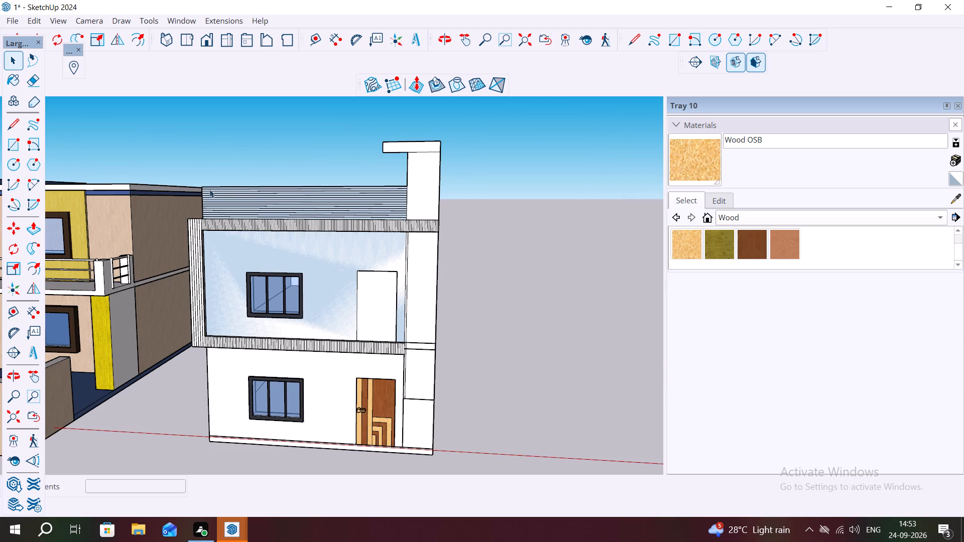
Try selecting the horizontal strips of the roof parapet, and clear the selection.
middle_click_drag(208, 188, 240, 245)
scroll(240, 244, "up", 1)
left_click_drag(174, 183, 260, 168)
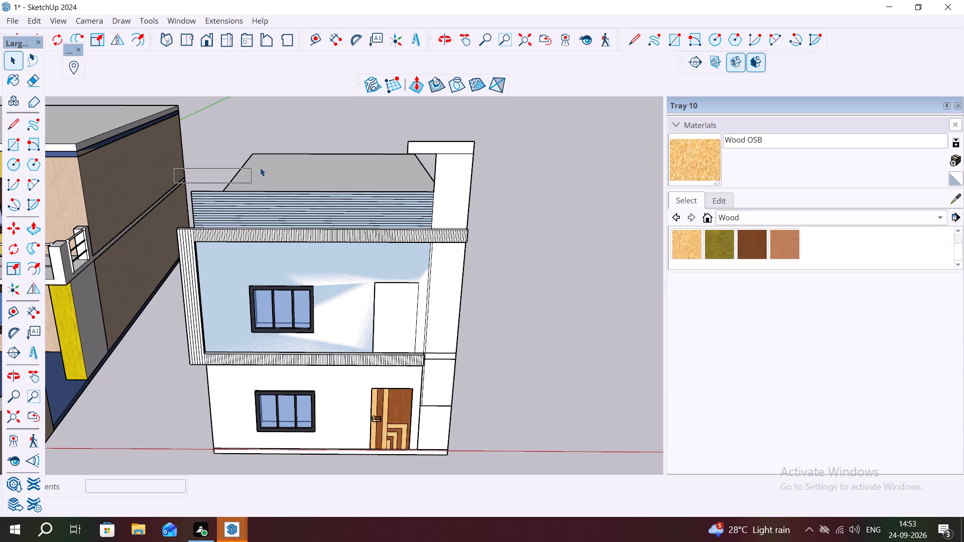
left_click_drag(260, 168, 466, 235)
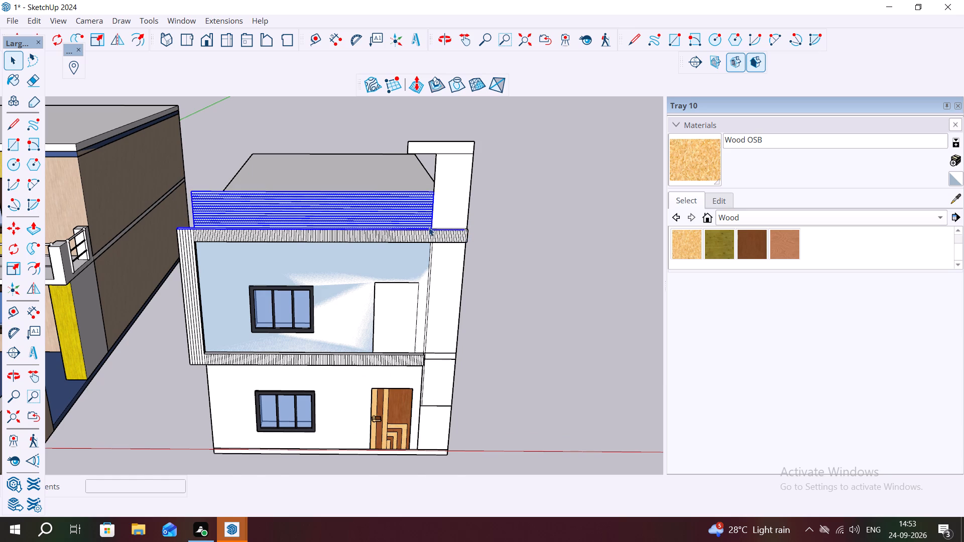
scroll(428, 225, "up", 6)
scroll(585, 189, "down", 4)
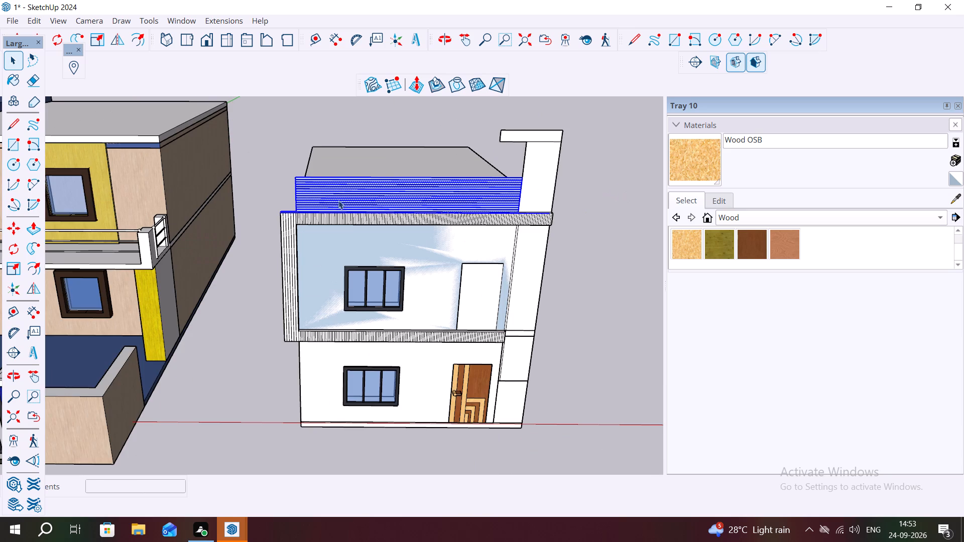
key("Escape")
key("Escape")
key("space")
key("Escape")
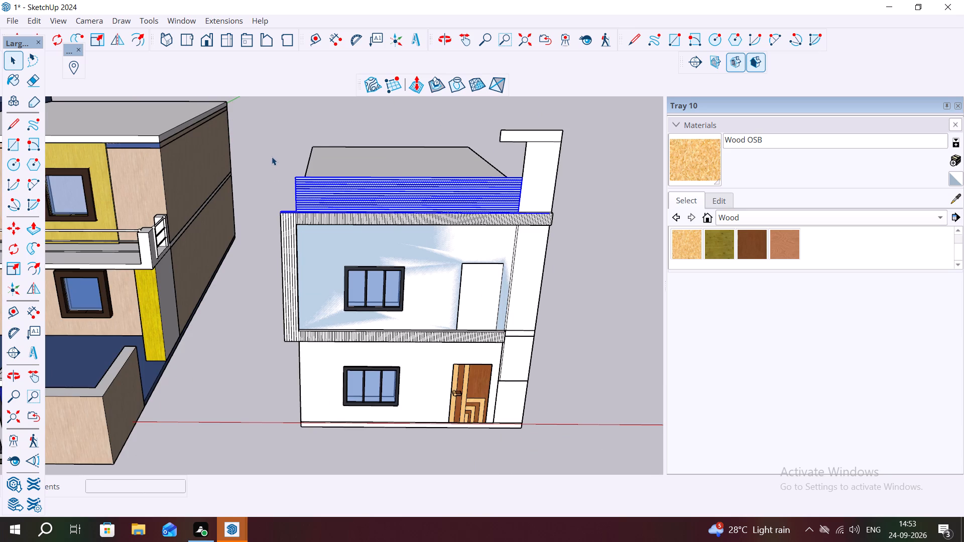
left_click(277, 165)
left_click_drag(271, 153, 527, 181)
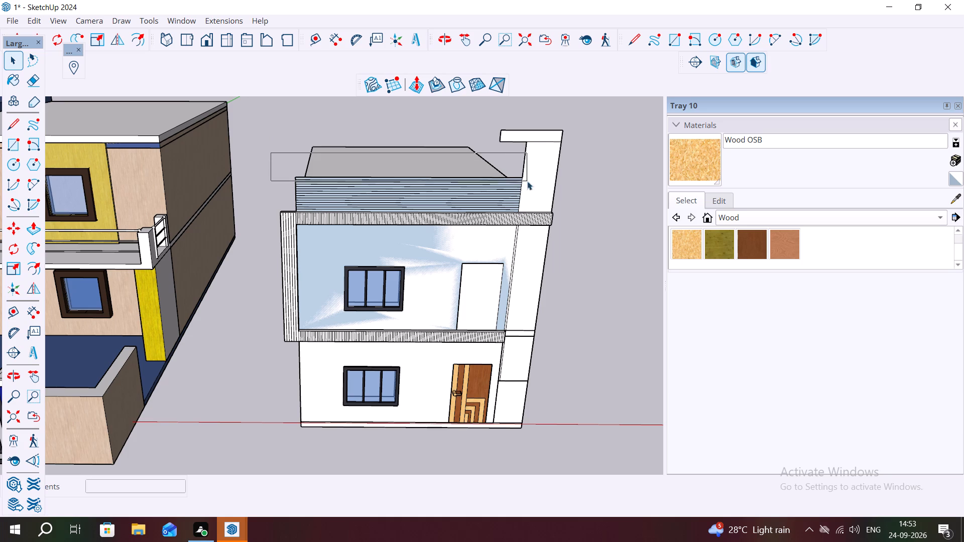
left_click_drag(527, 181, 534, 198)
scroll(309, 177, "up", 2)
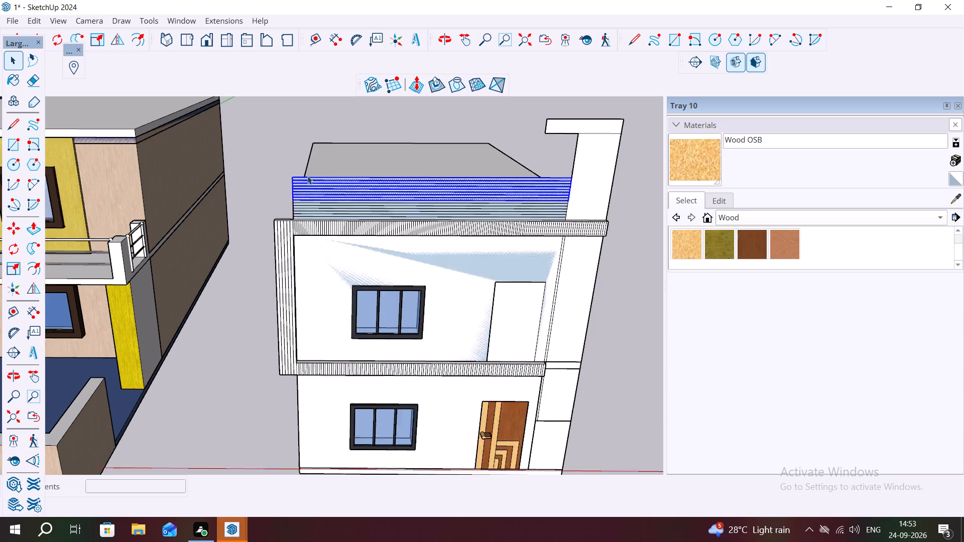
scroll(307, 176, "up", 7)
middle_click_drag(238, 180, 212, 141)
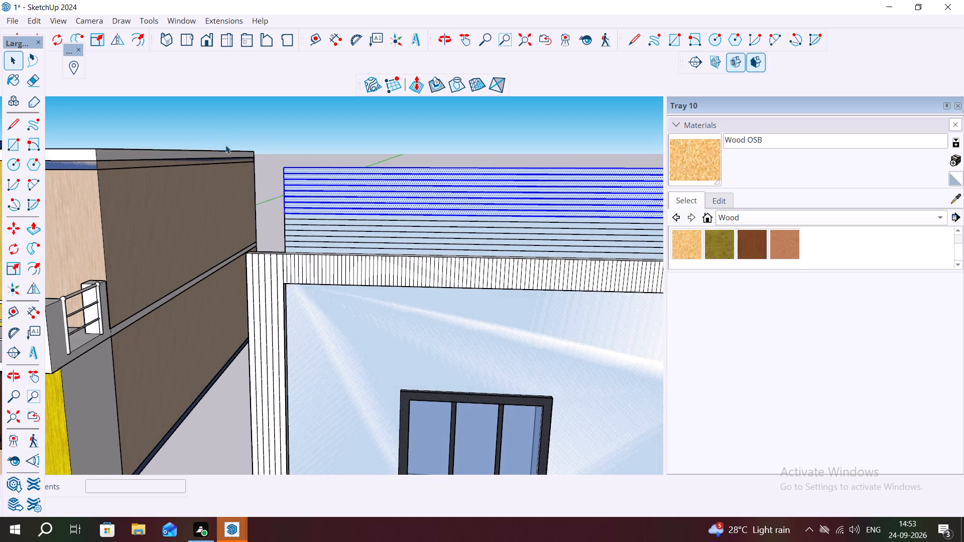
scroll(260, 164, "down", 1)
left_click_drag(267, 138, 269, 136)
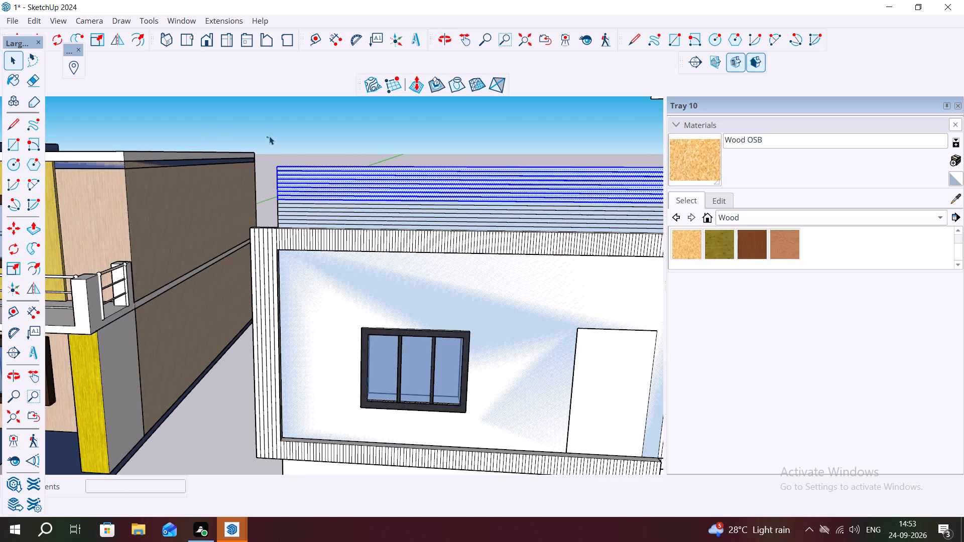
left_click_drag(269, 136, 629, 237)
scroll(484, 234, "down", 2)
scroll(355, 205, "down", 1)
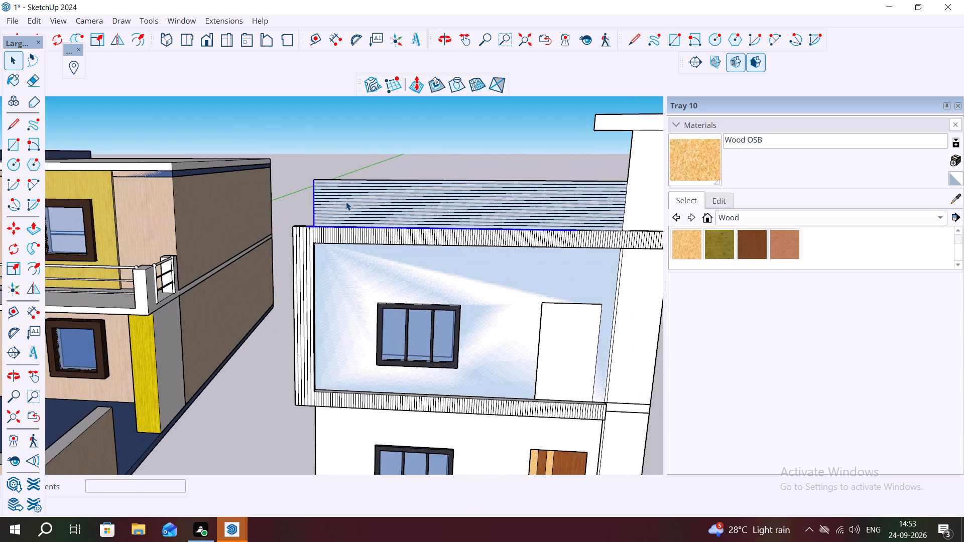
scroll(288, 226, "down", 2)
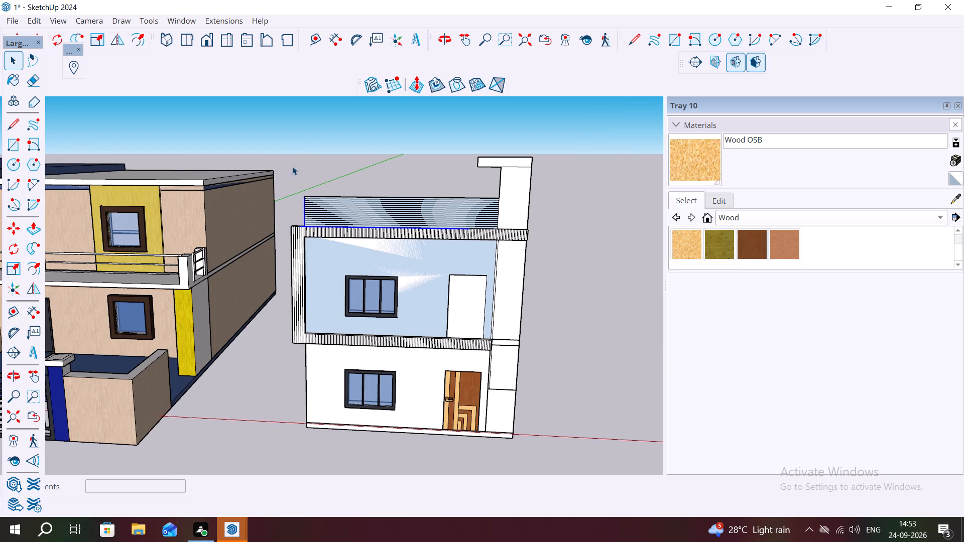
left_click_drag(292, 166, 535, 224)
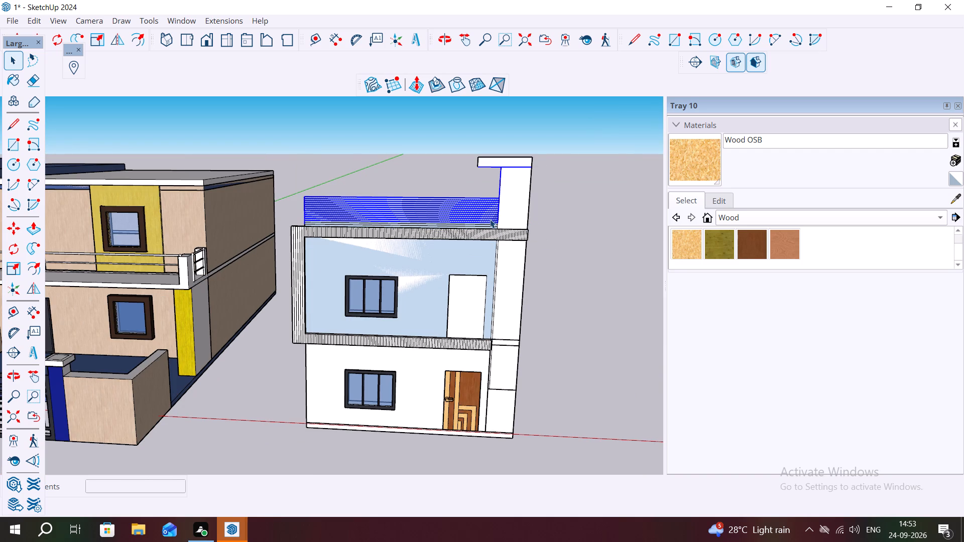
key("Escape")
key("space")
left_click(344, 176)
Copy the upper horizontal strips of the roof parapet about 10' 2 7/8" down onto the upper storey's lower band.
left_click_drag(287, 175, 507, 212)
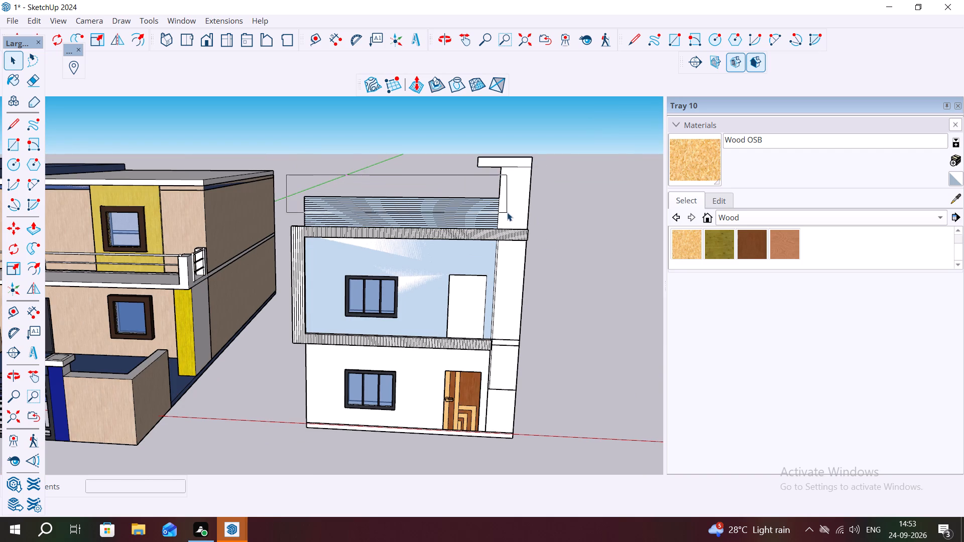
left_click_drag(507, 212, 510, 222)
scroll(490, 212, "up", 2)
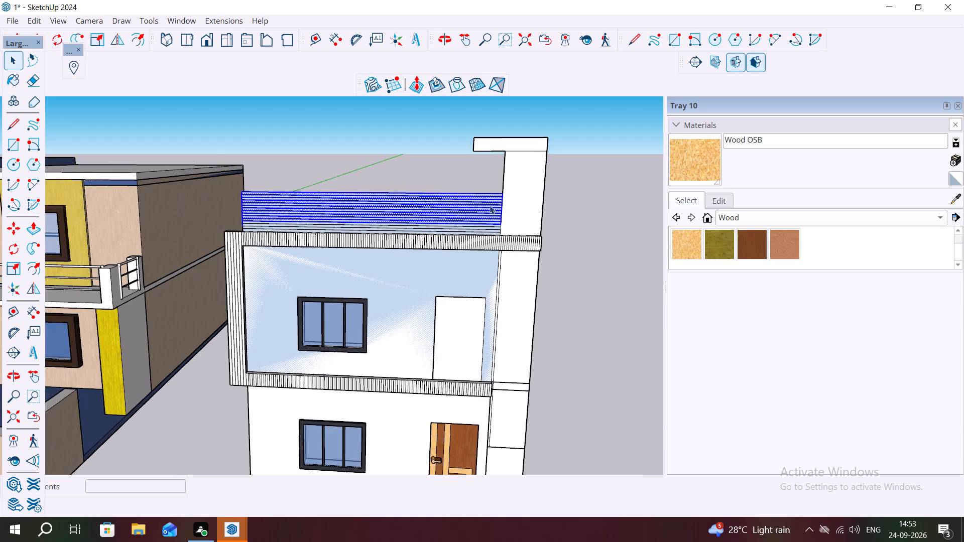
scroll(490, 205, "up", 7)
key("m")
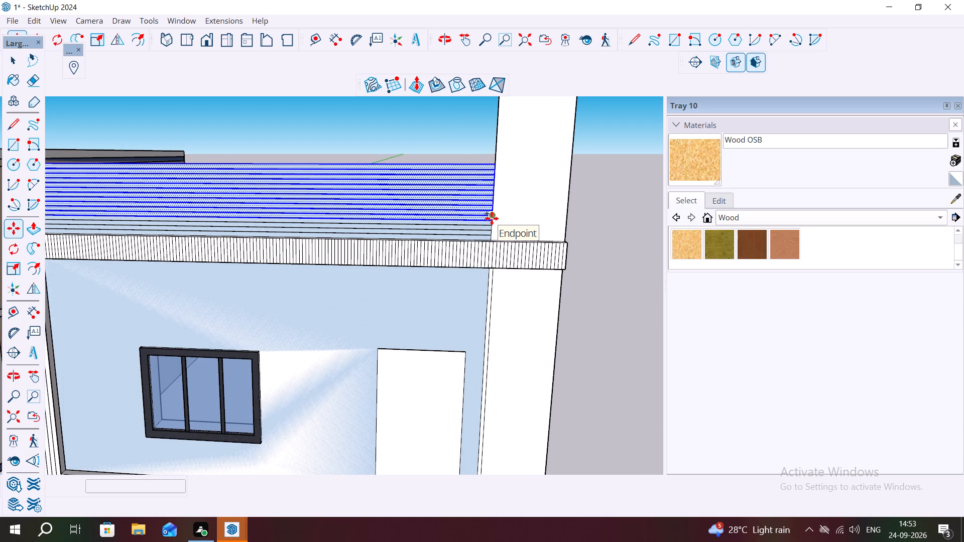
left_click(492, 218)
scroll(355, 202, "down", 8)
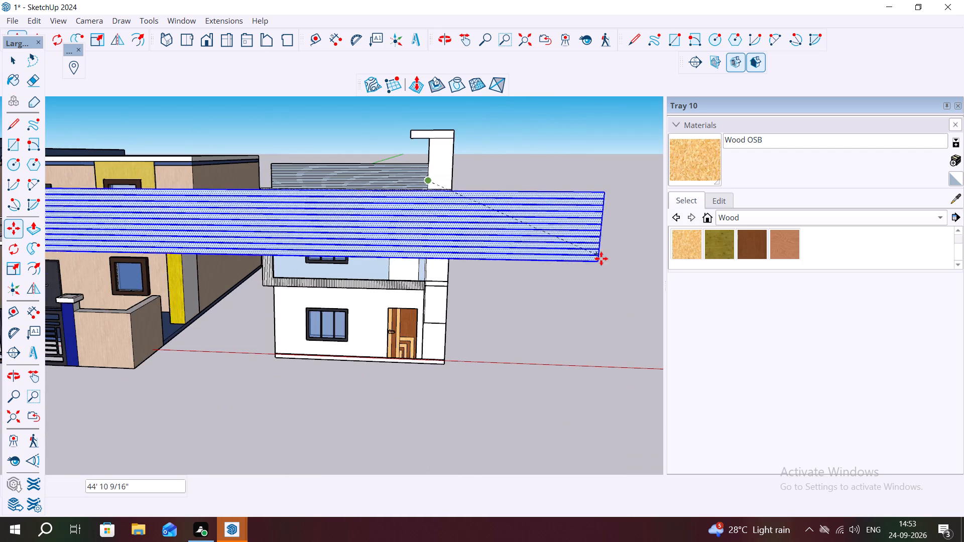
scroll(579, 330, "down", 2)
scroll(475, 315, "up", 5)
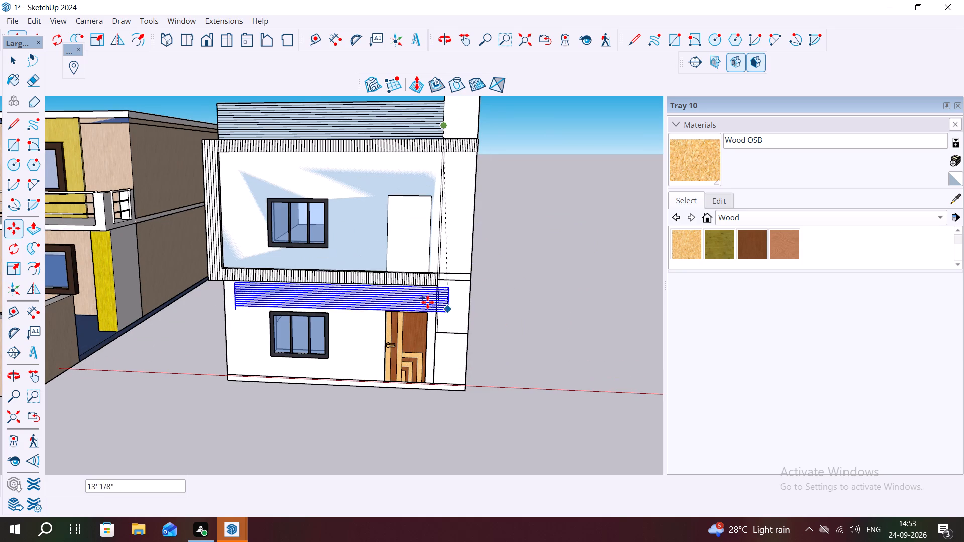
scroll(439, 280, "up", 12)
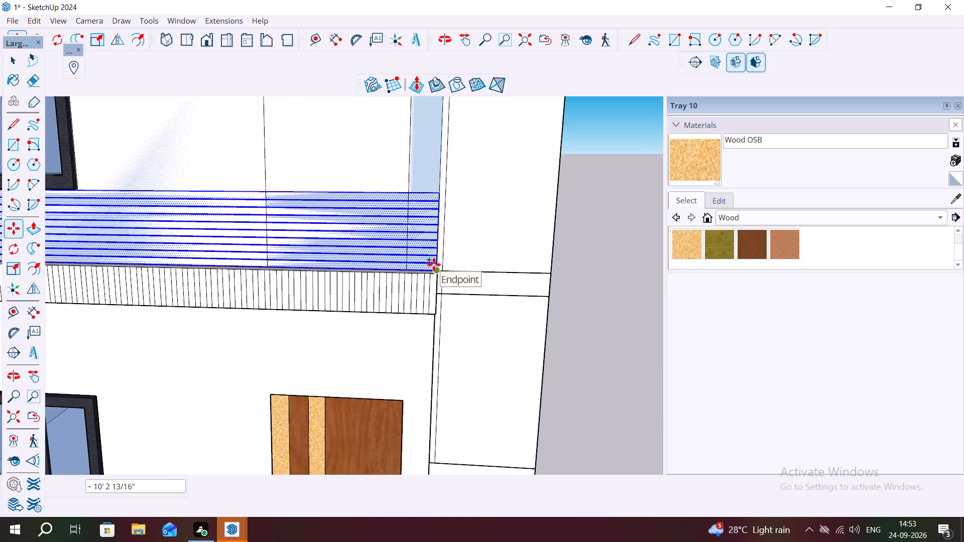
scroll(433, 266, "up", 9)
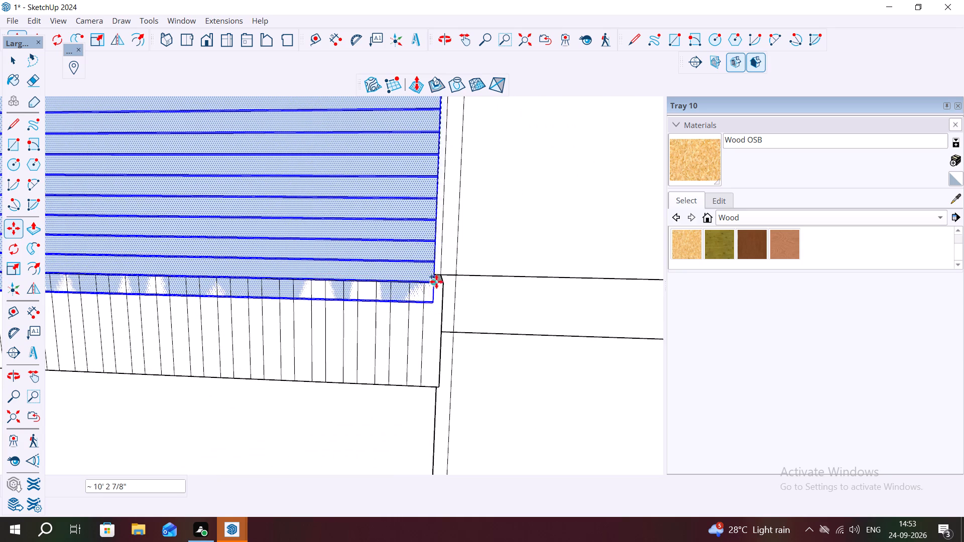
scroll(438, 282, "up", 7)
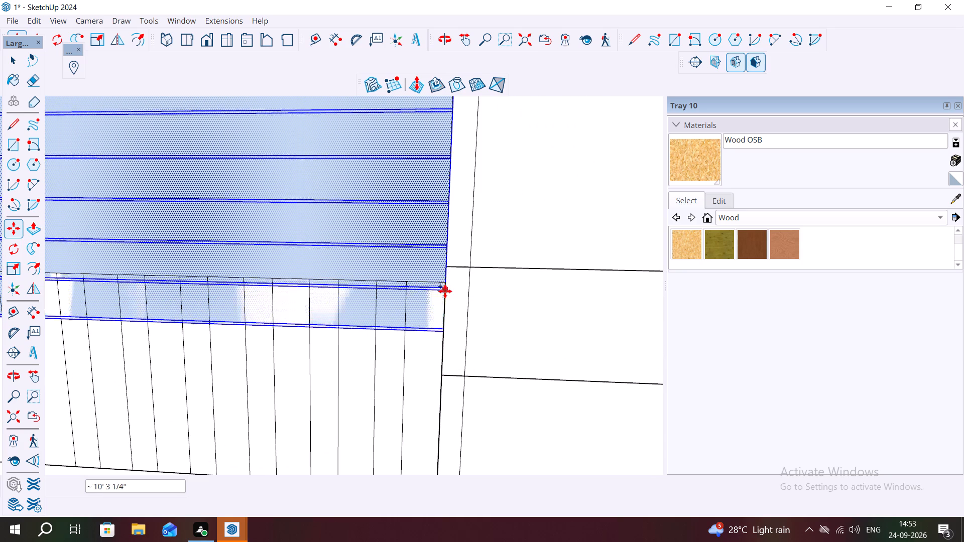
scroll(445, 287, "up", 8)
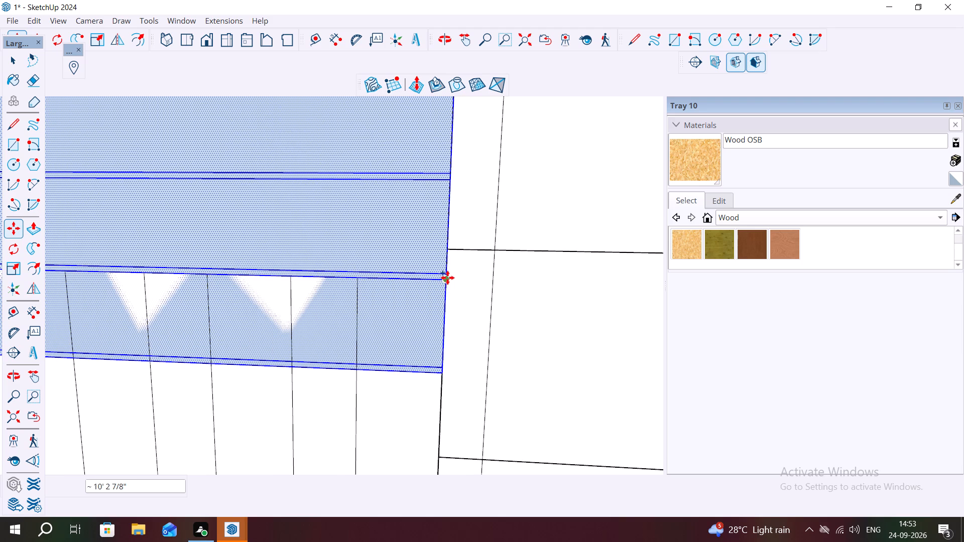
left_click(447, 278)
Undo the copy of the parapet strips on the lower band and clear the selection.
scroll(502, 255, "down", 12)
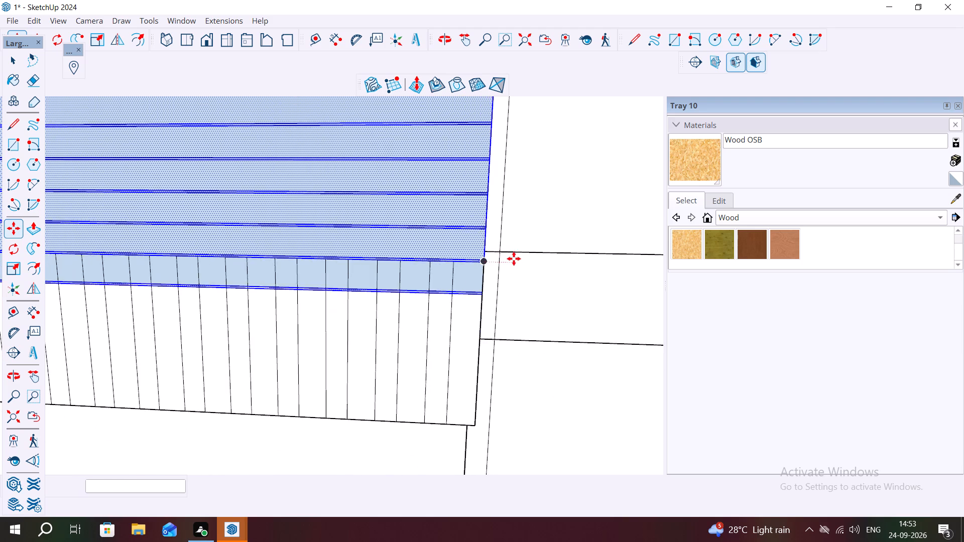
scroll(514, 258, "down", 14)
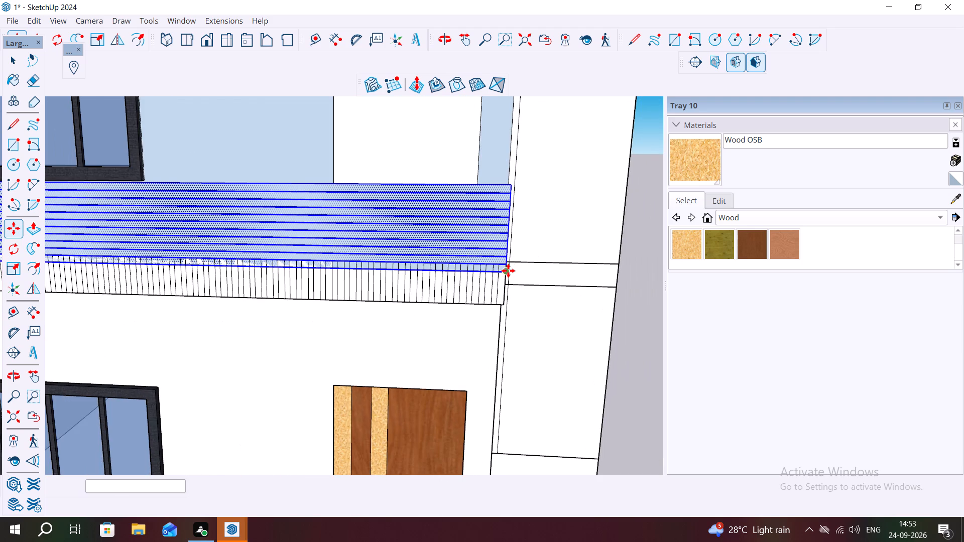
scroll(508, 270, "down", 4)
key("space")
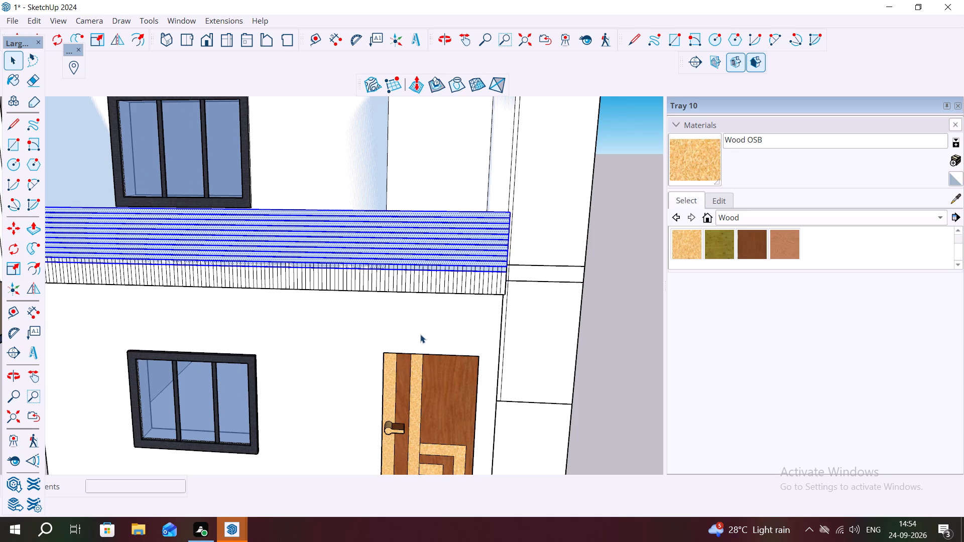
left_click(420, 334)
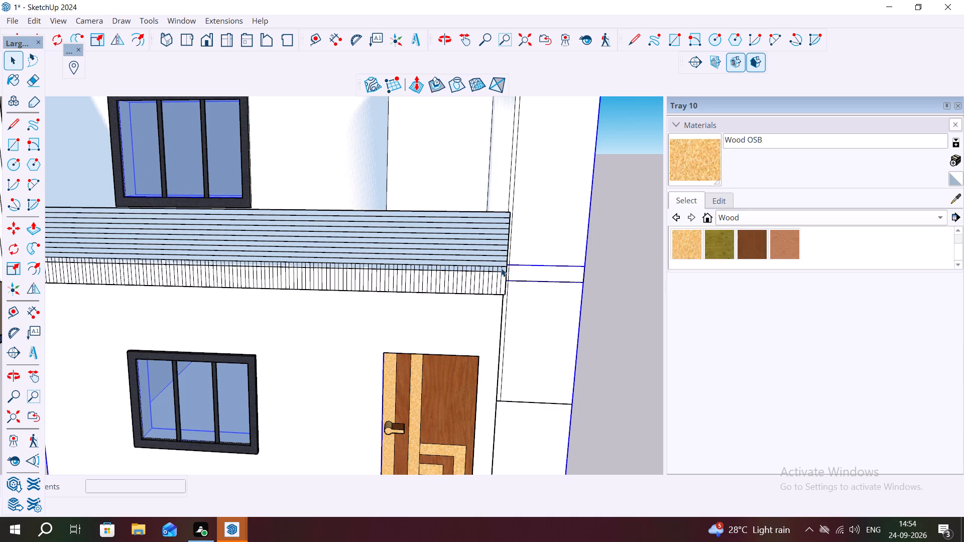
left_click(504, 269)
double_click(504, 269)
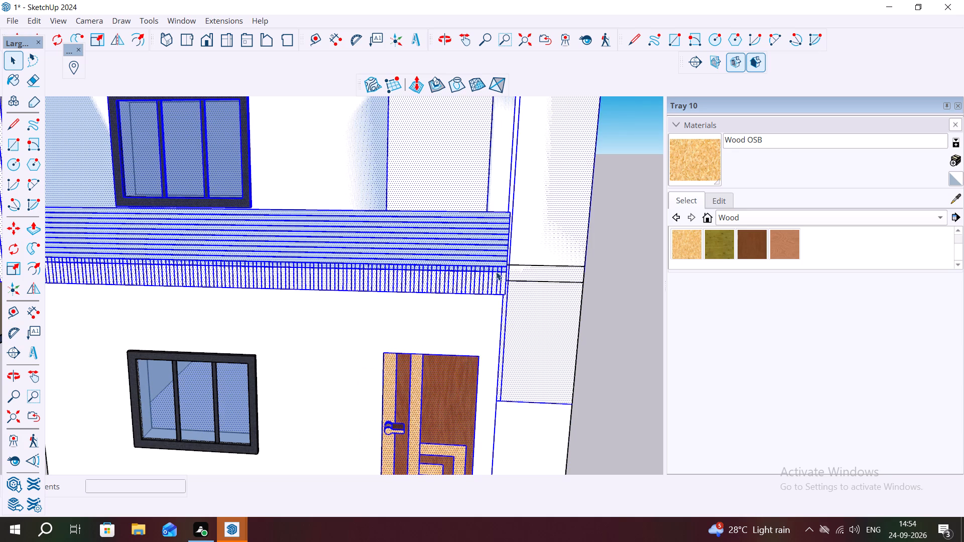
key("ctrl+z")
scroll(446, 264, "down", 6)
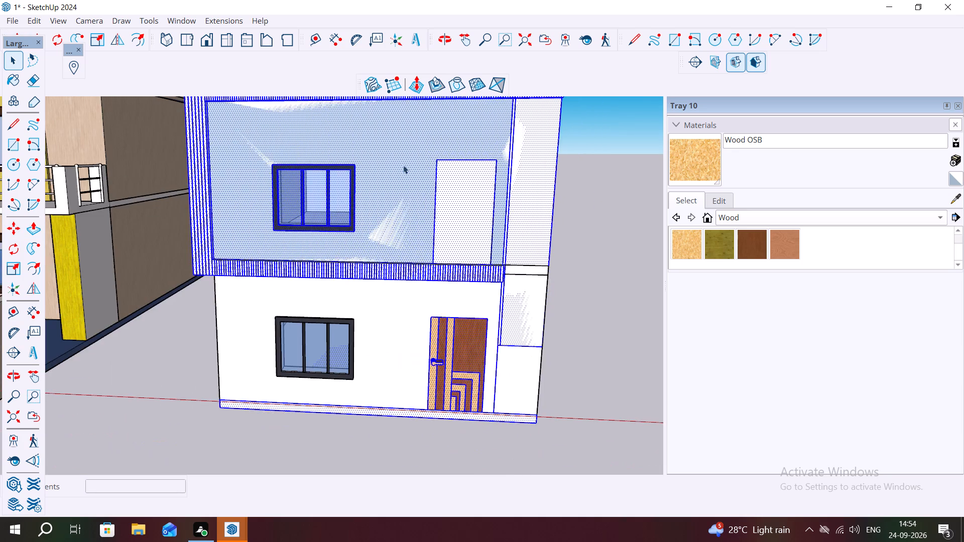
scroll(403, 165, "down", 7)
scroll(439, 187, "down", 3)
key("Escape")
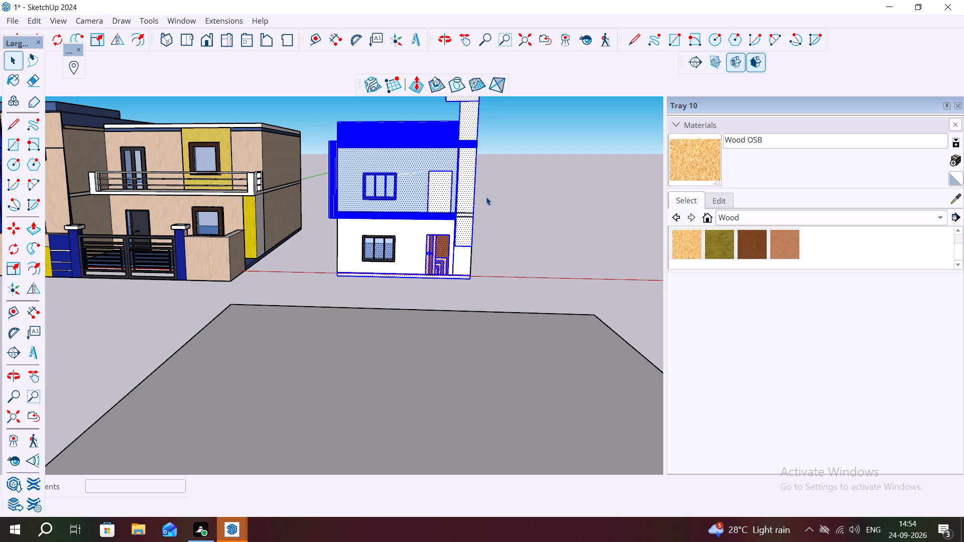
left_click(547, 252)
Draw a narrow vertical rectangle about 3 3/8" by 18' 10 3/8" along the tall pillar's inner edge, from the cap's underside to the ground-storey line beside the door.
scroll(457, 139, "down", 3)
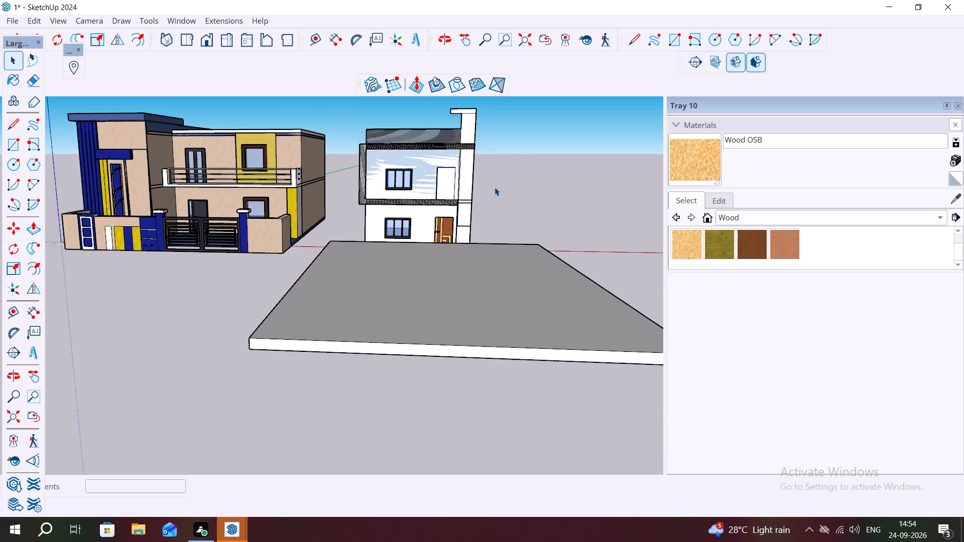
scroll(495, 187, "down", 1)
scroll(462, 123, "up", 11)
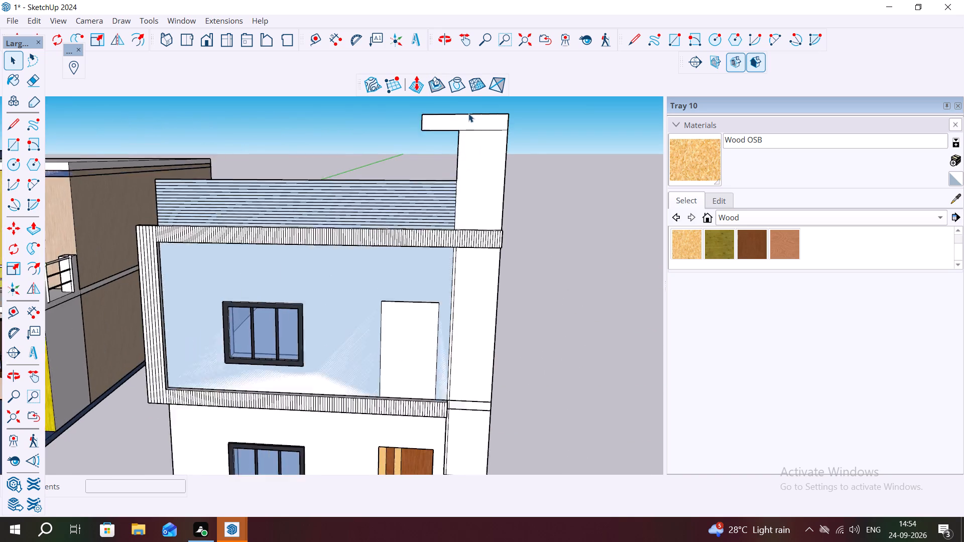
scroll(468, 113, "up", 4)
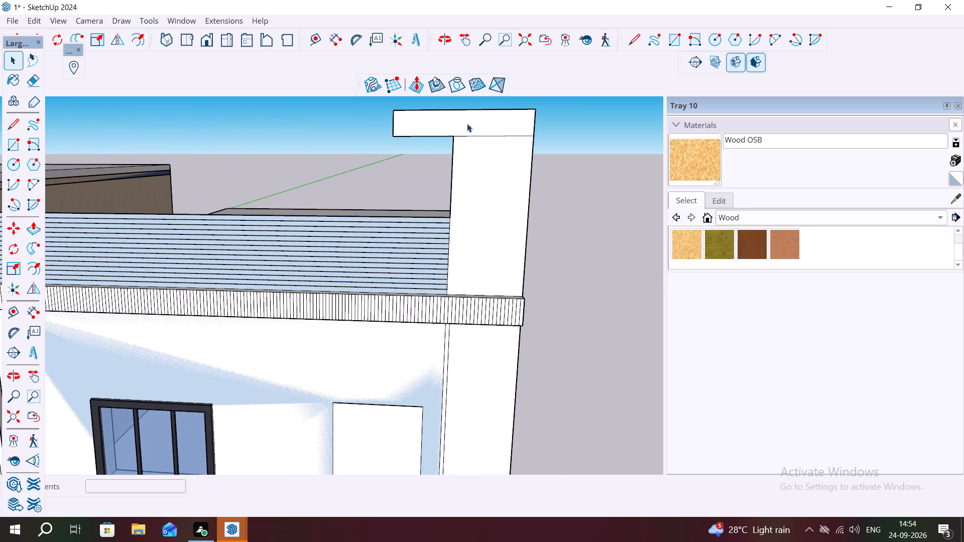
key("r")
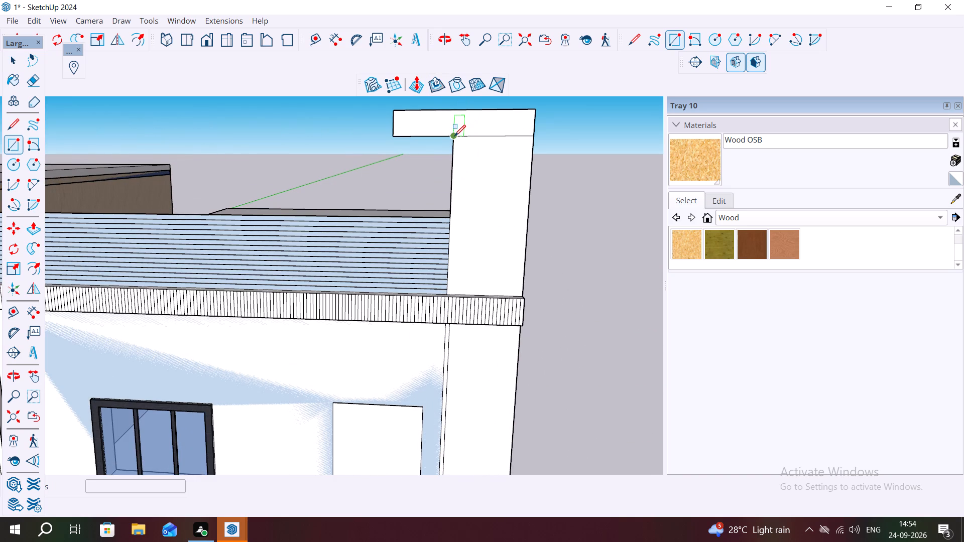
left_click(454, 137)
scroll(462, 124, "down", 6)
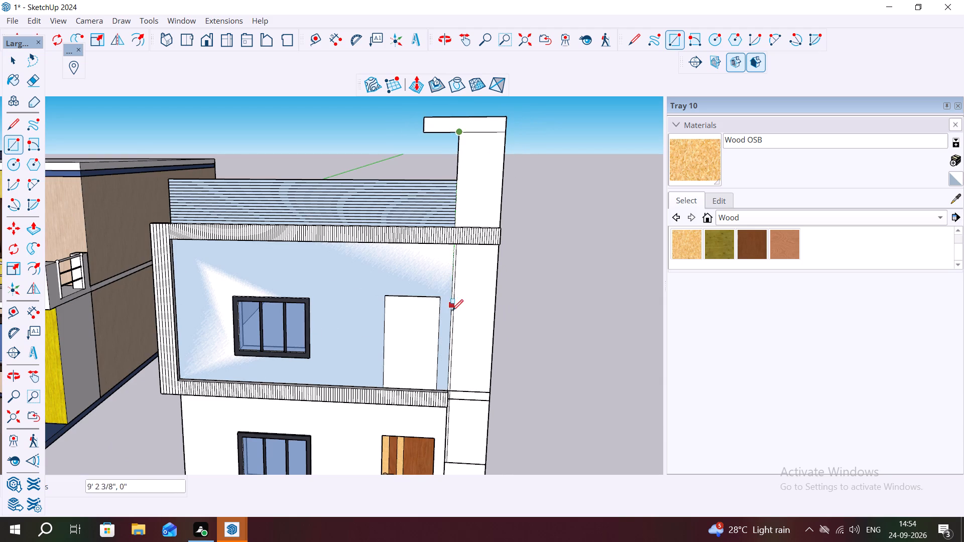
scroll(447, 391, "up", 9)
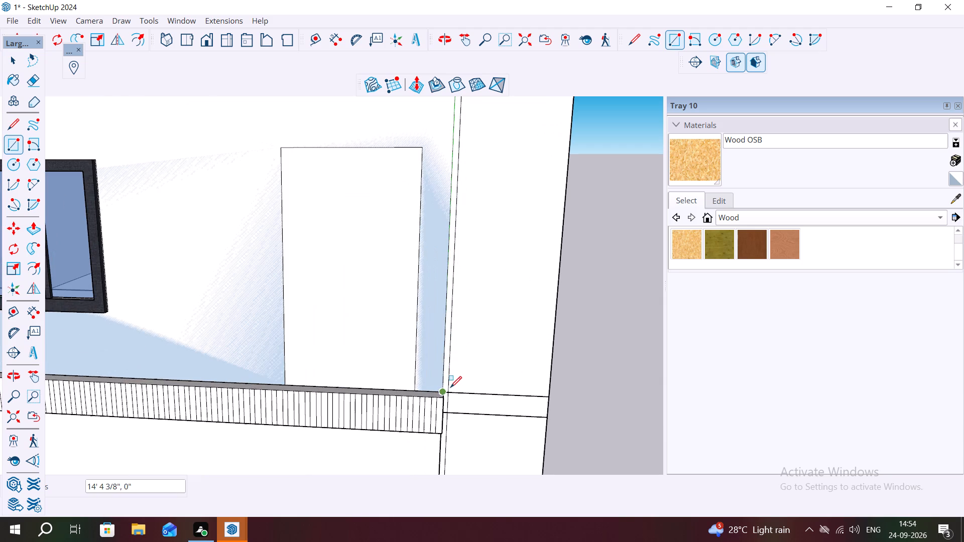
scroll(452, 376, "down", 10)
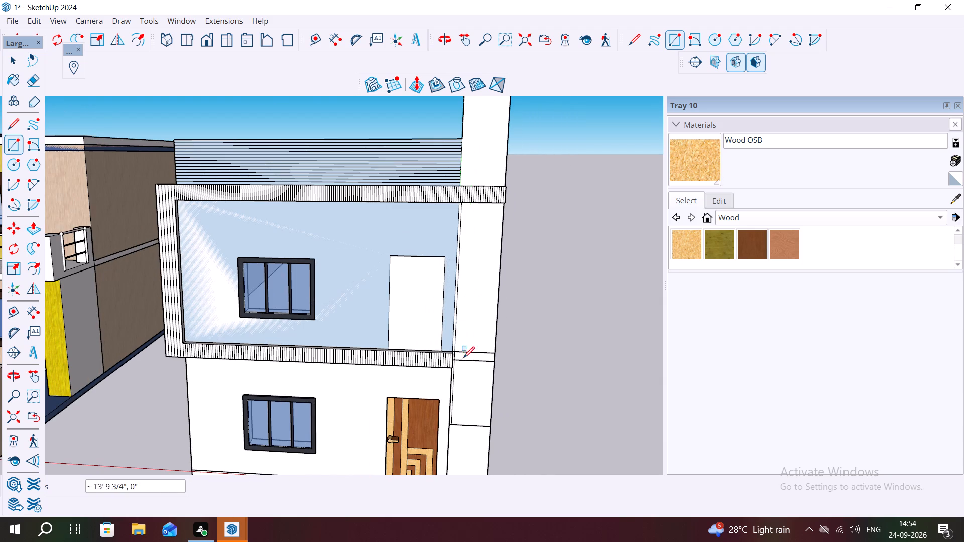
scroll(455, 425, "up", 11)
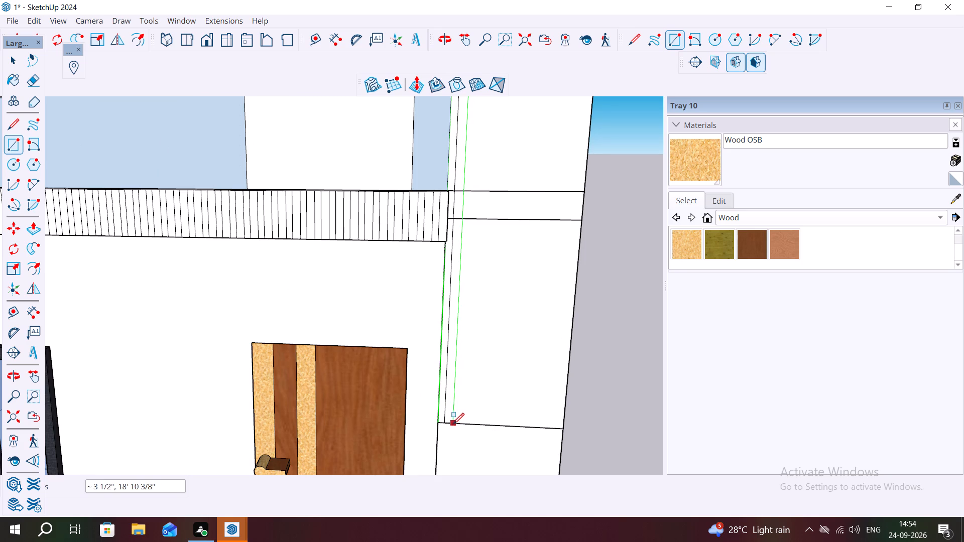
left_click(452, 425)
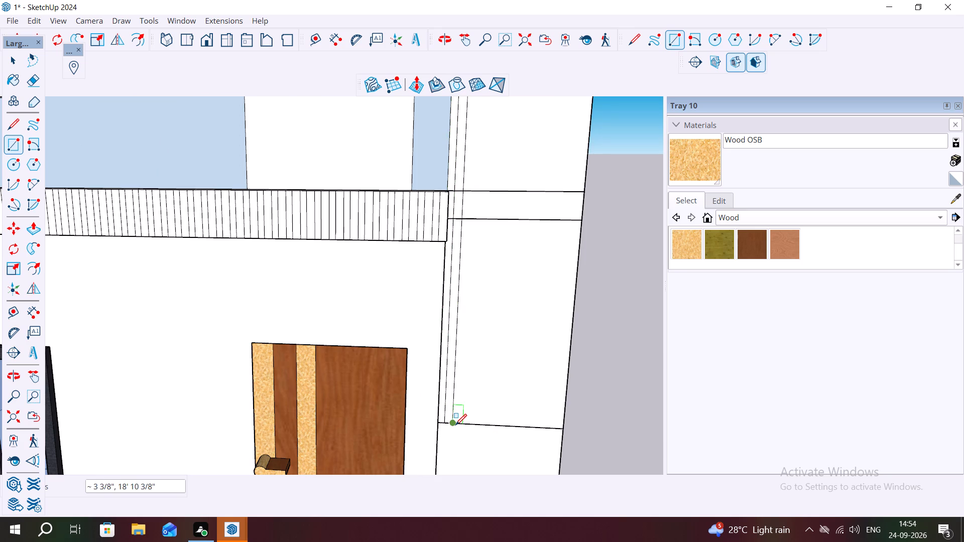
Copy the narrow vertical strip about 2' 1 1/16" across to the tall pillar's outer edge, divided into 10 equal spacings.
key("space")
double_click(449, 409)
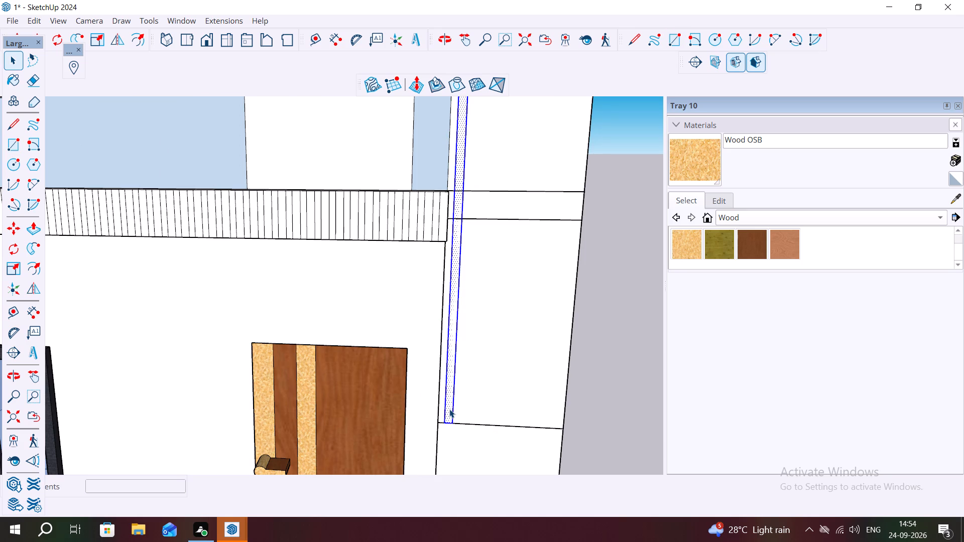
key("m")
left_click(454, 424)
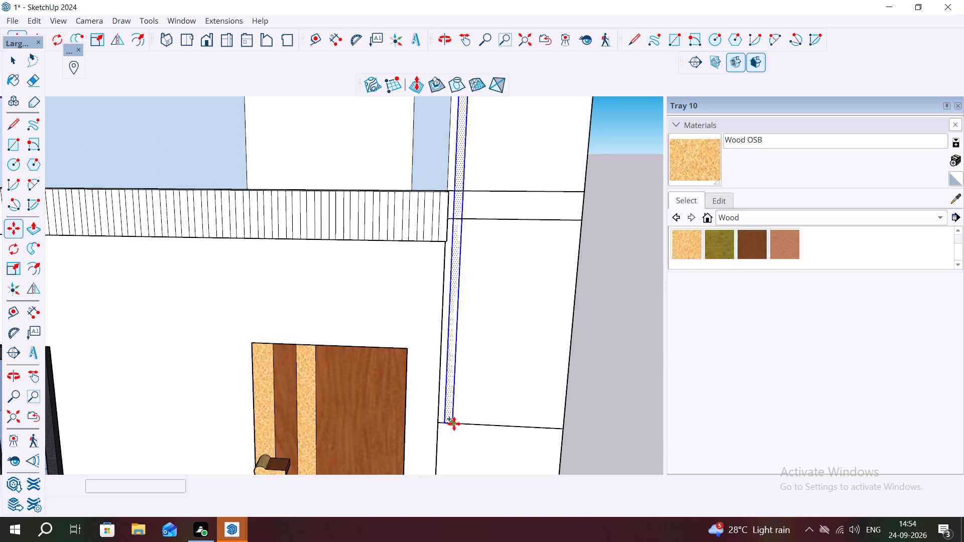
left_click(565, 432)
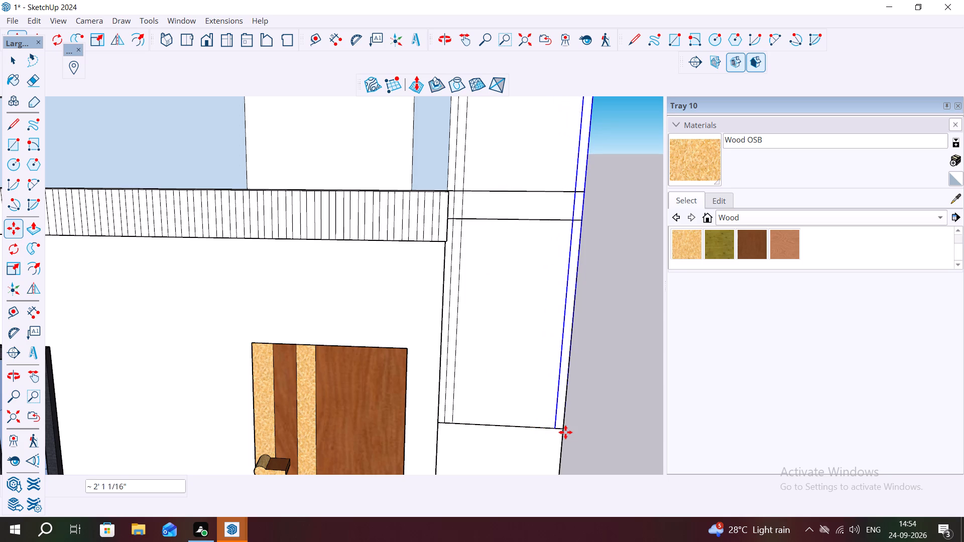
key("1")
type("0/")
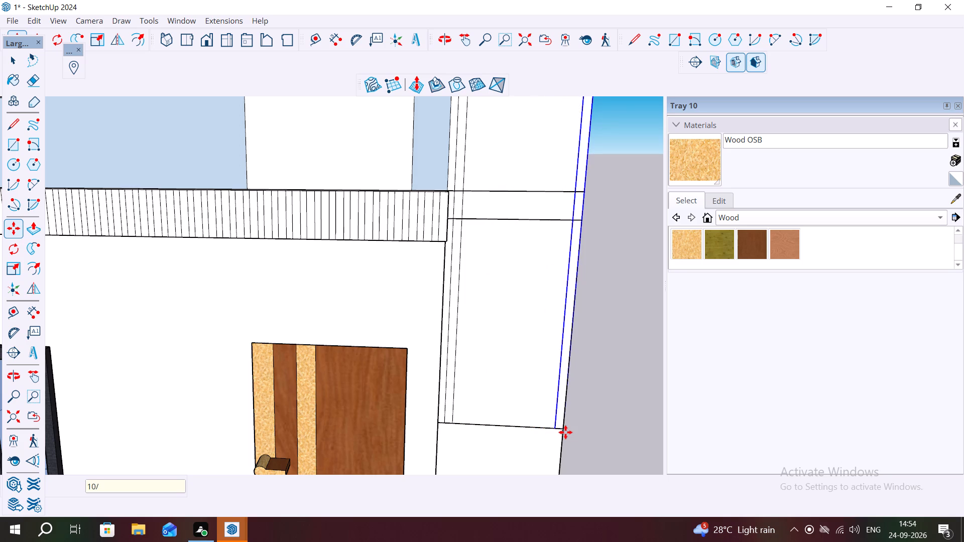
key("Return")
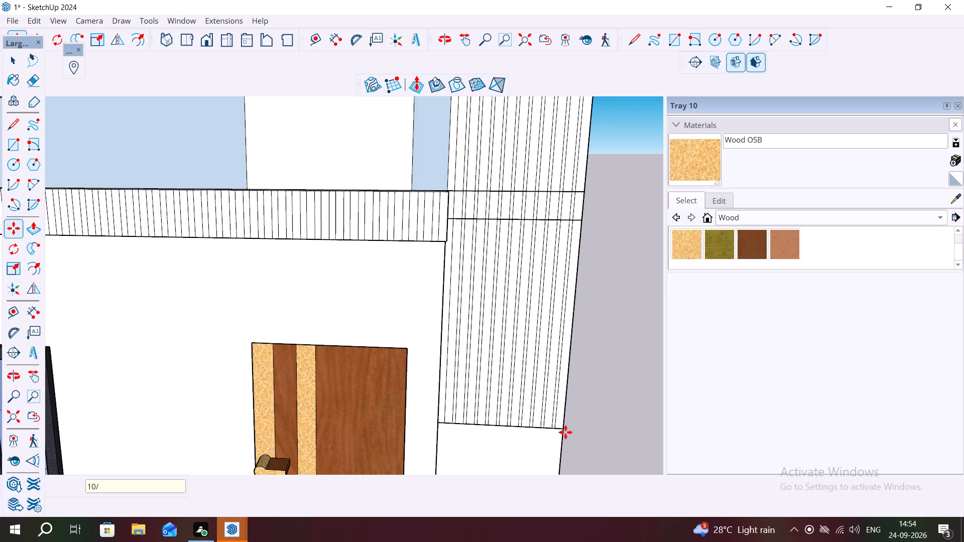
Redivide the pillar's strip array, trying 15 and 16 spacings and settling on 14.
key("BackSpace")
key("1")
type("5/")
key("Return")
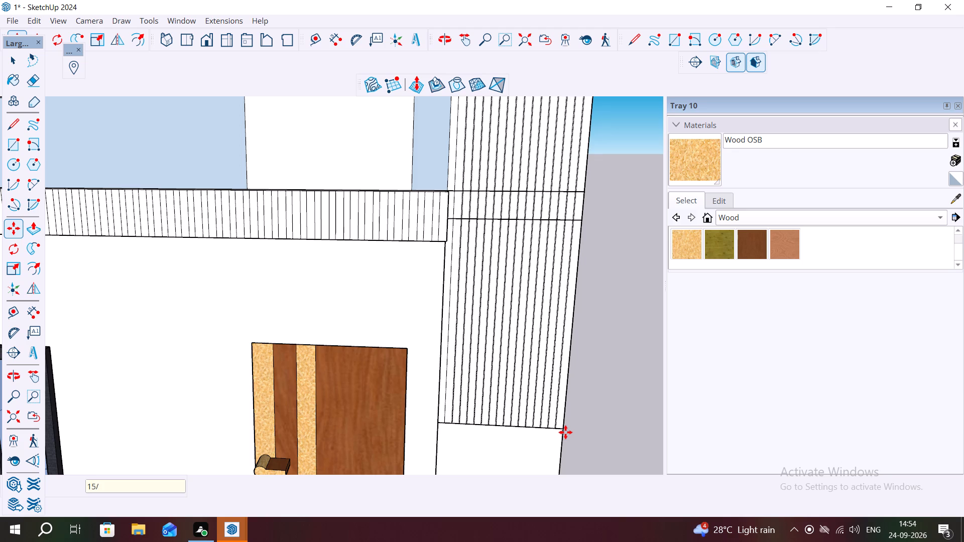
key("BackSpace")
type("16/")
key("Return")
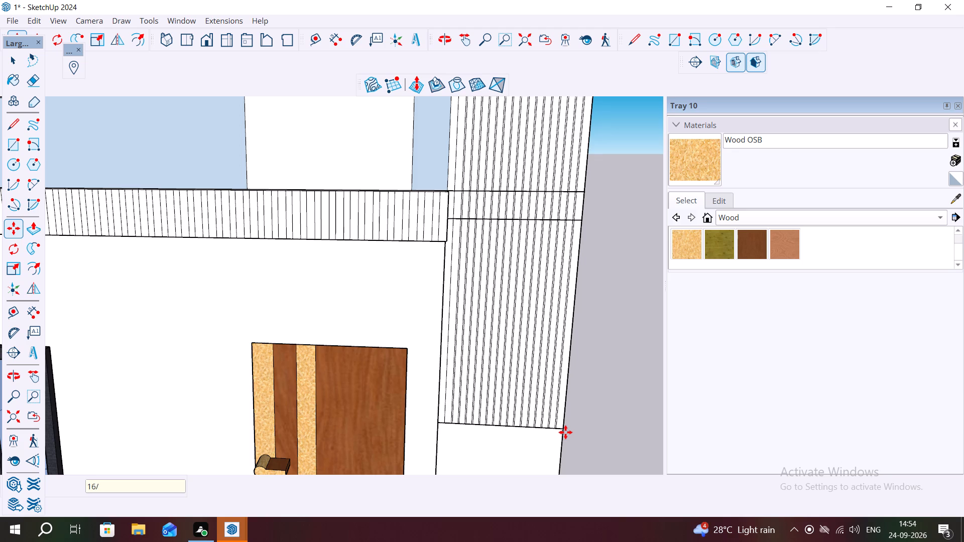
key("BackSpace")
key("1")
type("4/")
key("Return")
key("Escape")
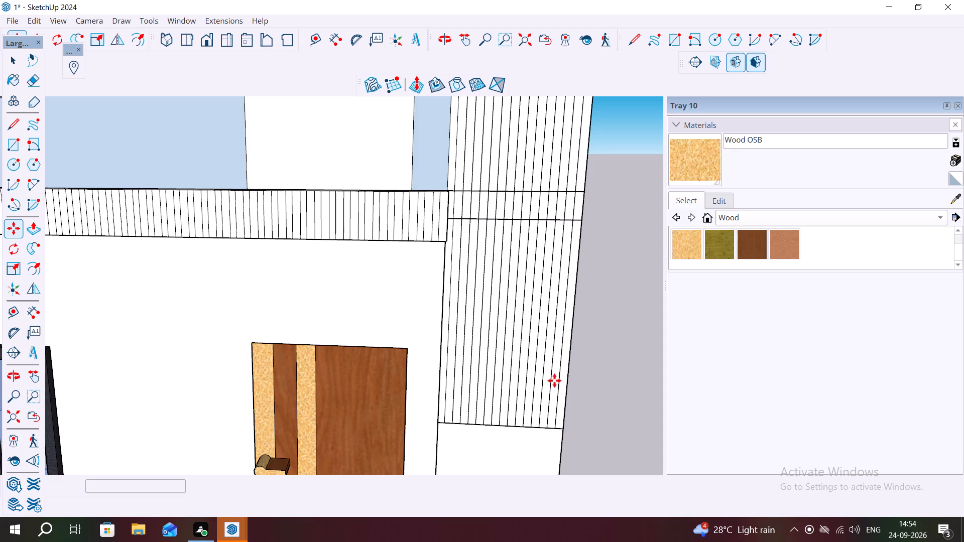
key("space")
Examine the strip pattern along the tall pillar, from the ground storey up past the roof parapet to the cap.
scroll(614, 224, "up", 1)
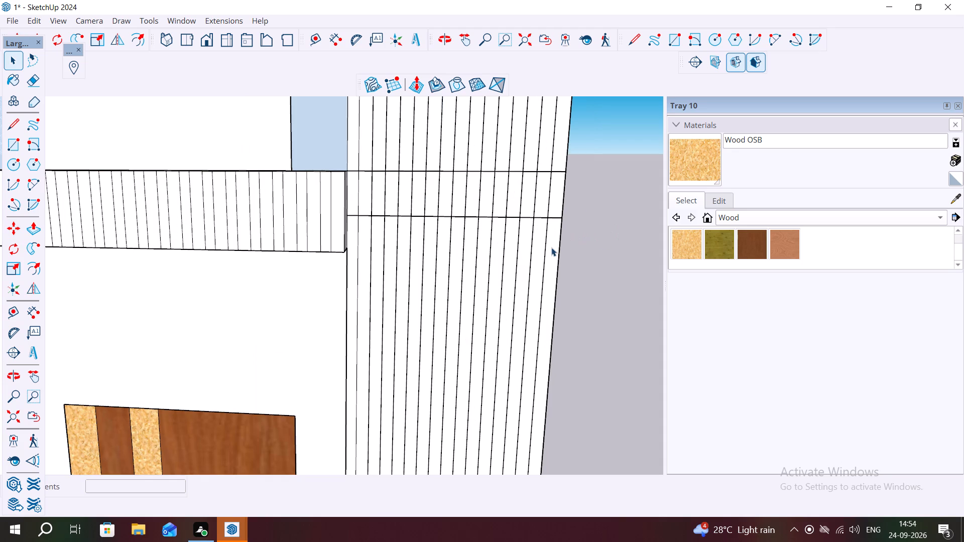
left_click(551, 247)
scroll(552, 245, "down", 10)
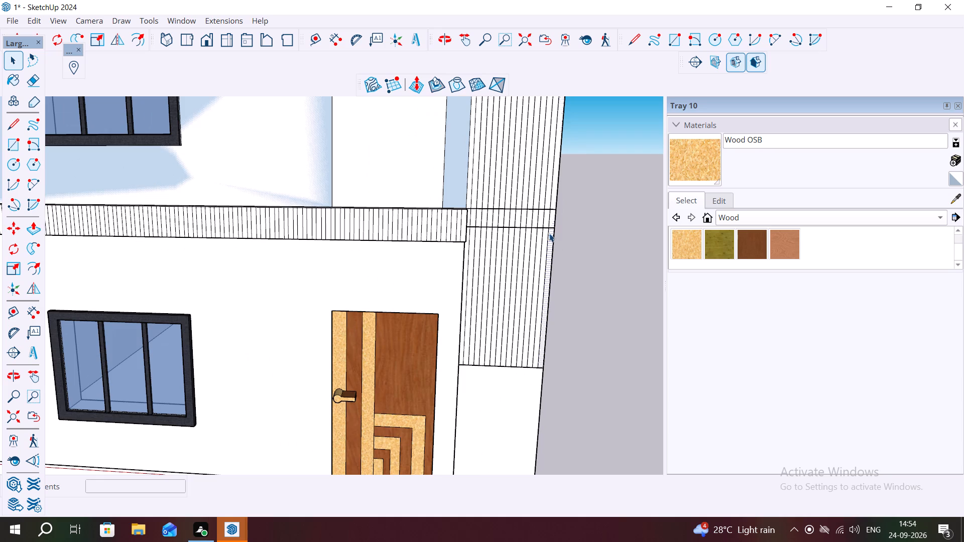
scroll(551, 229, "down", 10)
scroll(510, 226, "down", 6)
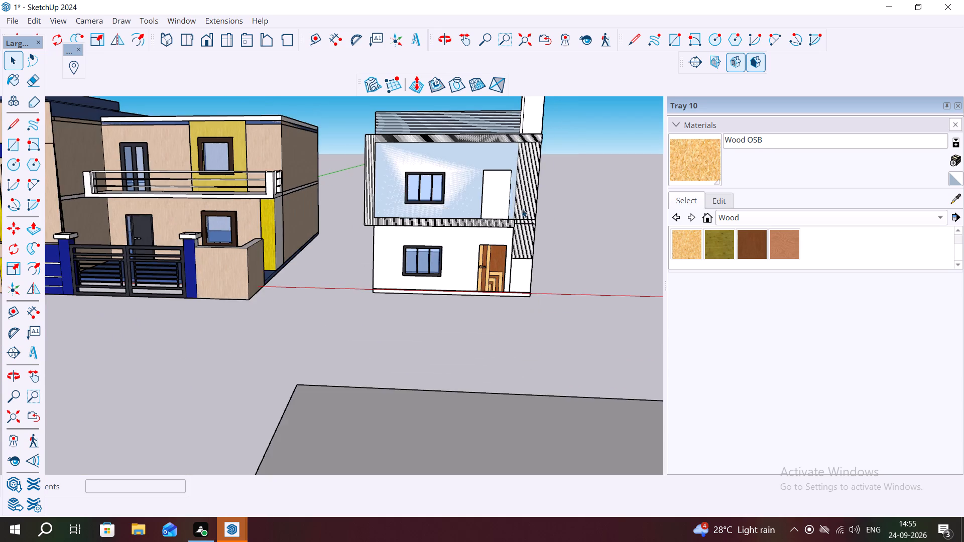
scroll(524, 197, "up", 2)
scroll(527, 191, "down", 2)
scroll(559, 111, "down", 5)
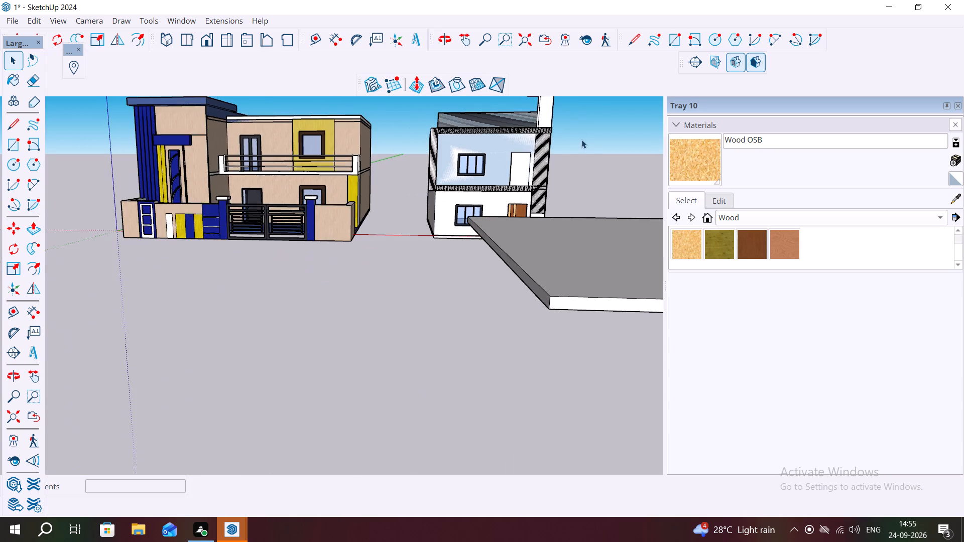
scroll(593, 160, "down", 2)
scroll(560, 95, "up", 7)
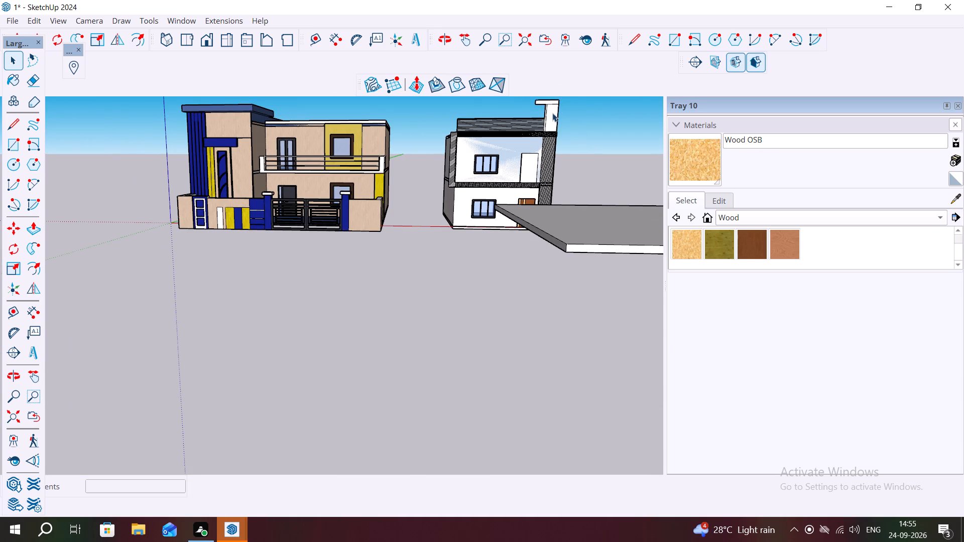
scroll(552, 113, "up", 12)
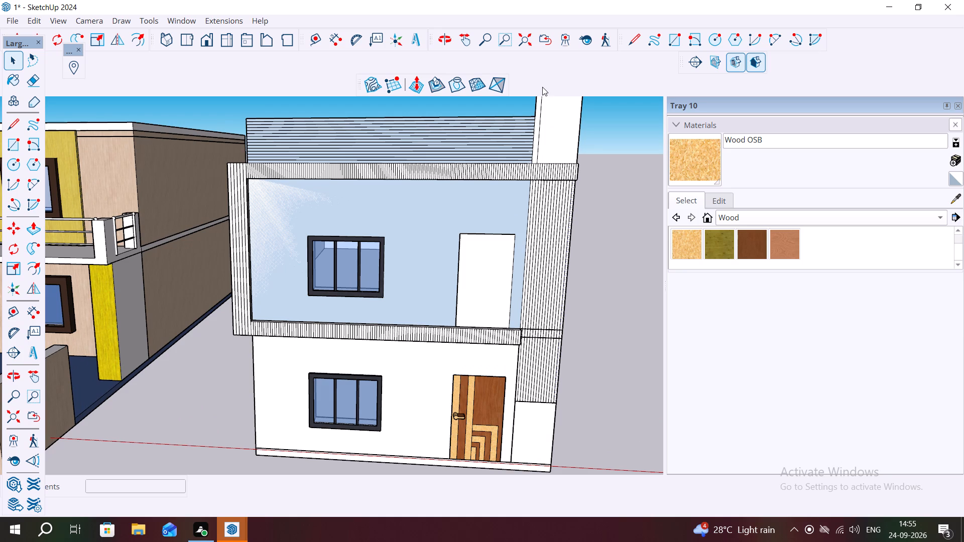
scroll(561, 145, "down", 1)
scroll(556, 140, "up", 2)
scroll(574, 118, "down", 3)
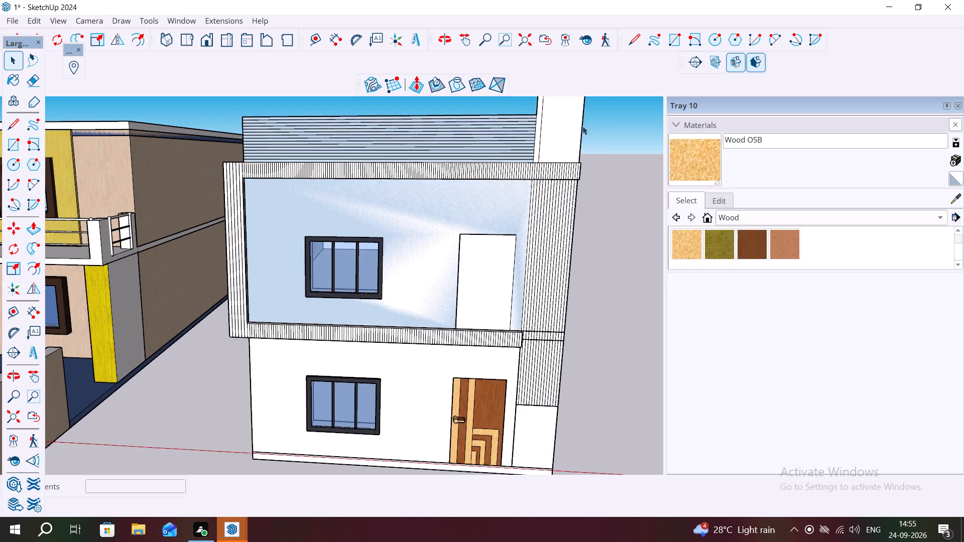
scroll(583, 133, "down", 3)
scroll(580, 175, "down", 3)
scroll(577, 238, "down", 2)
scroll(565, 113, "up", 4)
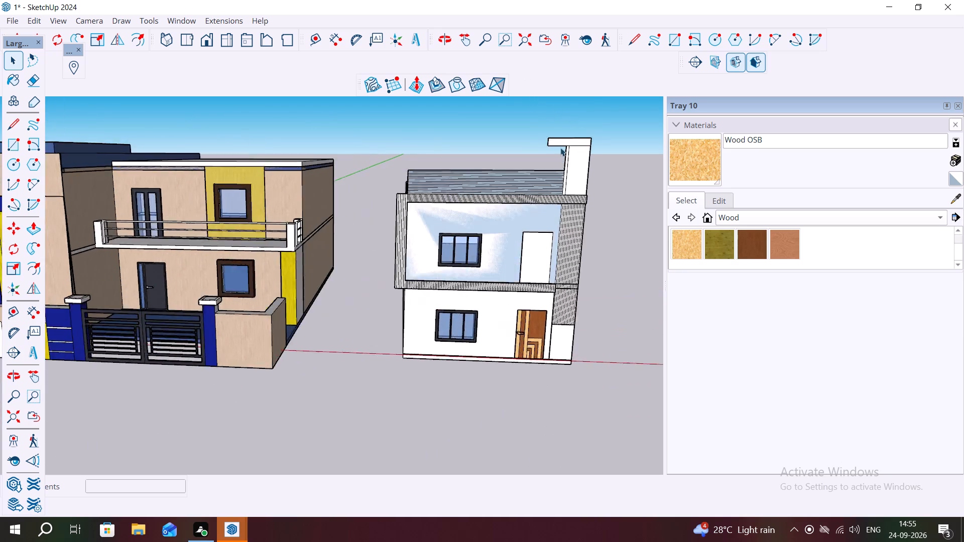
scroll(560, 148, "up", 13)
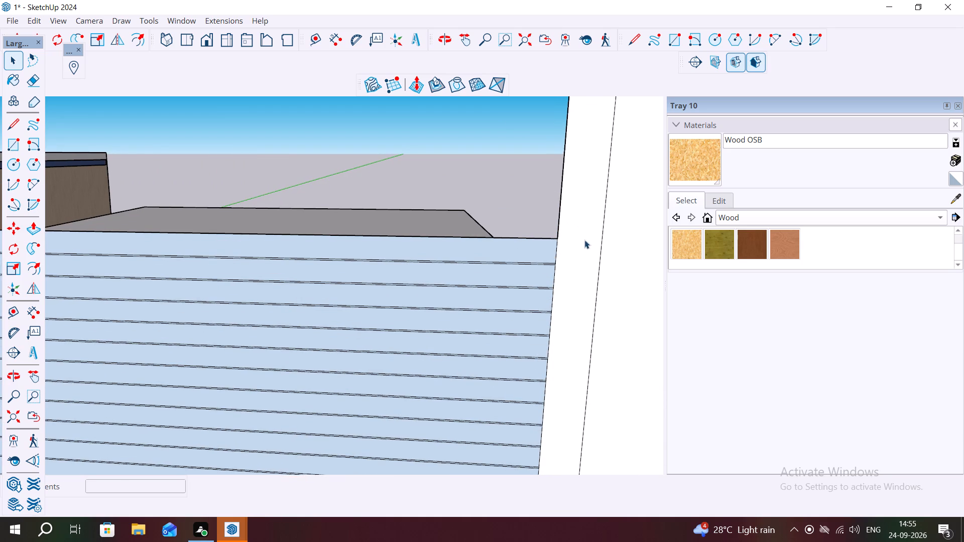
left_click(600, 248)
scroll(511, 174, "down", 4)
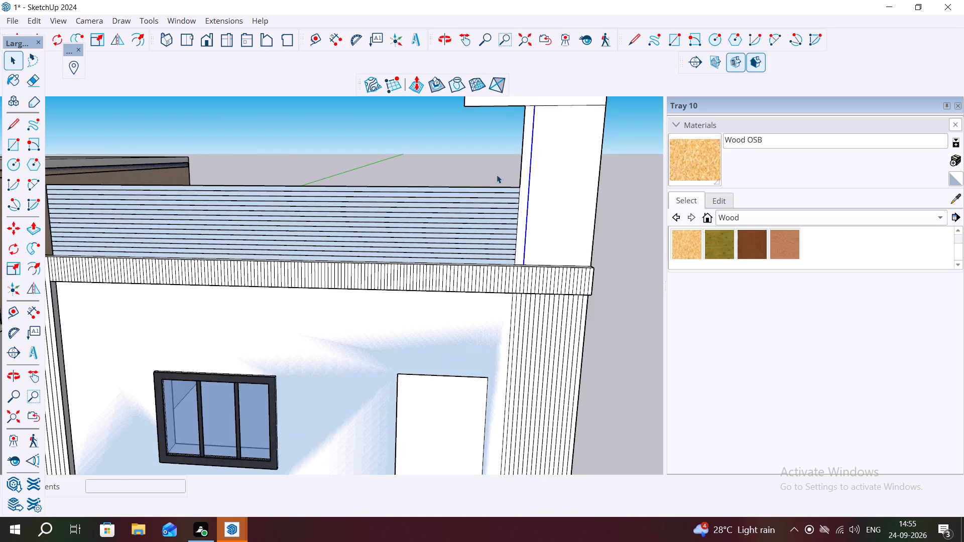
scroll(497, 175, "down", 1)
scroll(509, 265, "up", 10)
key("space")
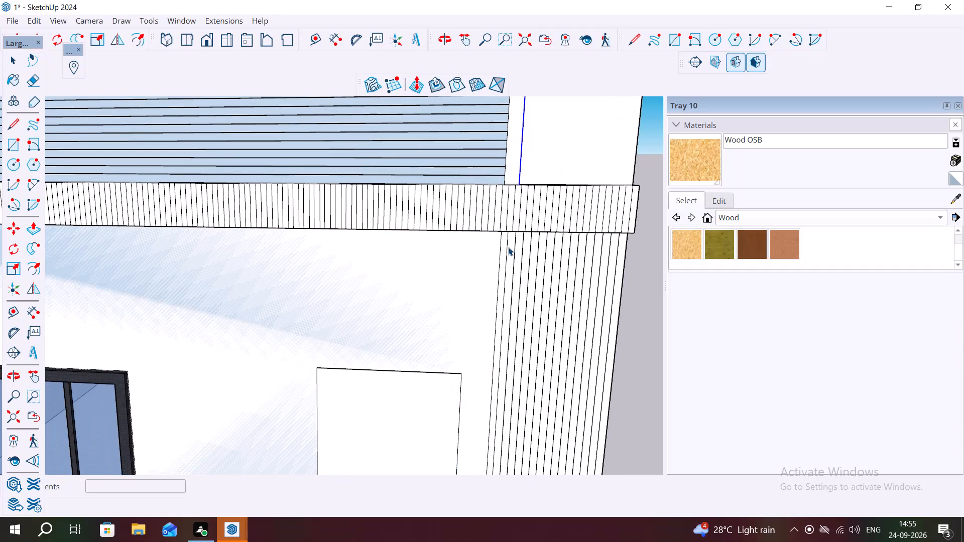
left_click(511, 248)
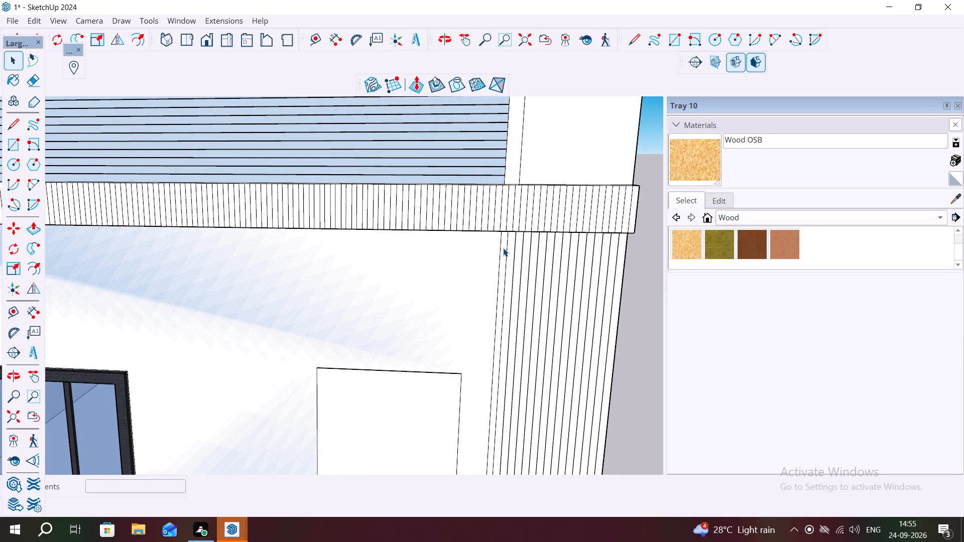
Copy the pillar's innermost strip about 6' 9 1/8" upward from below the upper band onto the section under the cap.
double_click(503, 247)
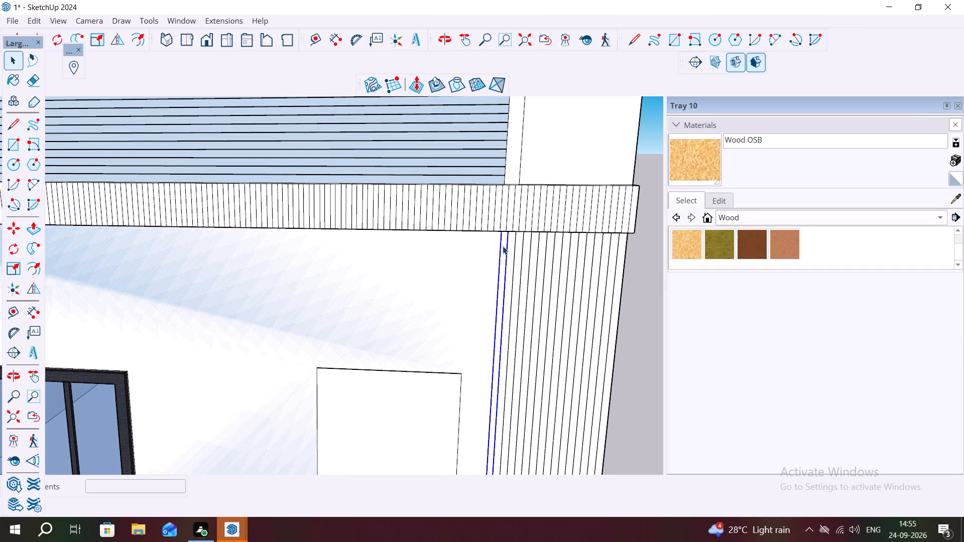
key("m")
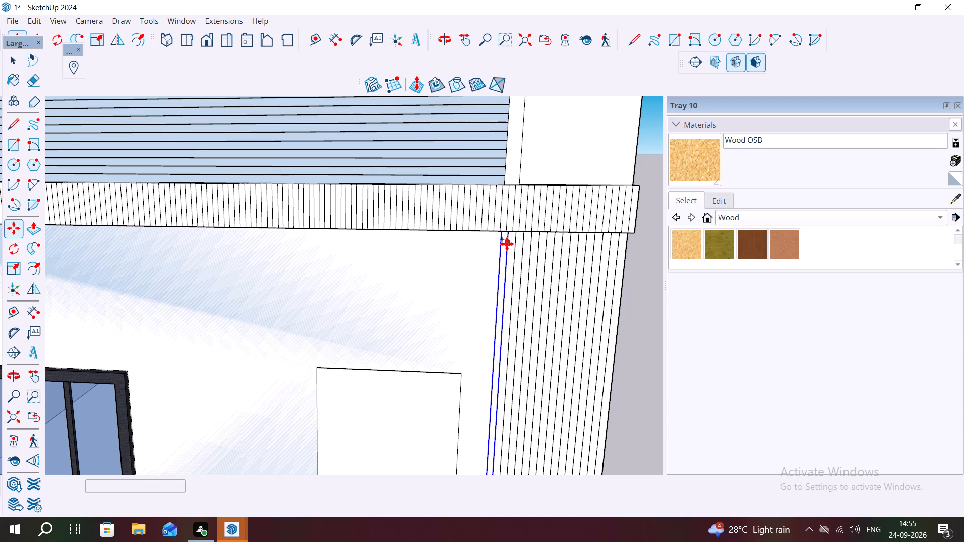
left_click(507, 244)
scroll(516, 123, "down", 6)
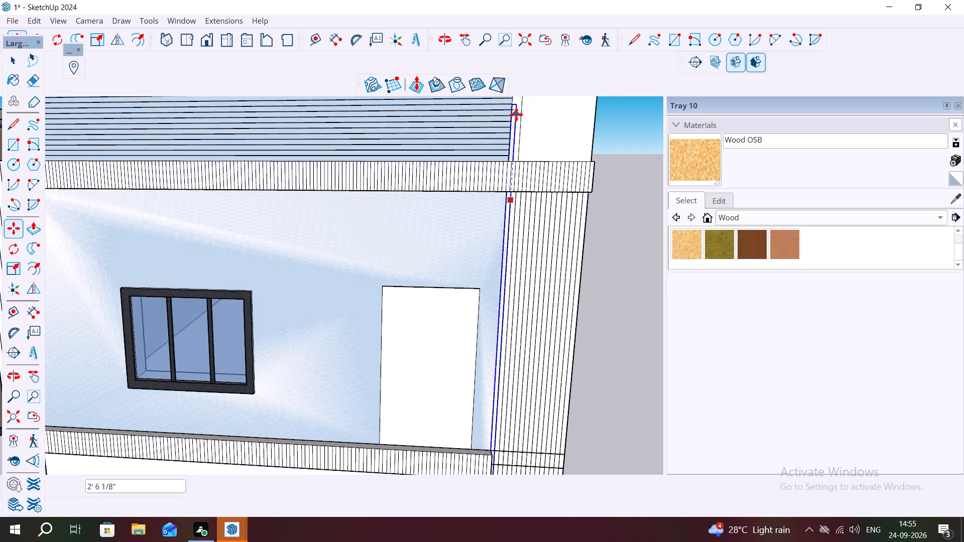
scroll(516, 114, "down", 10)
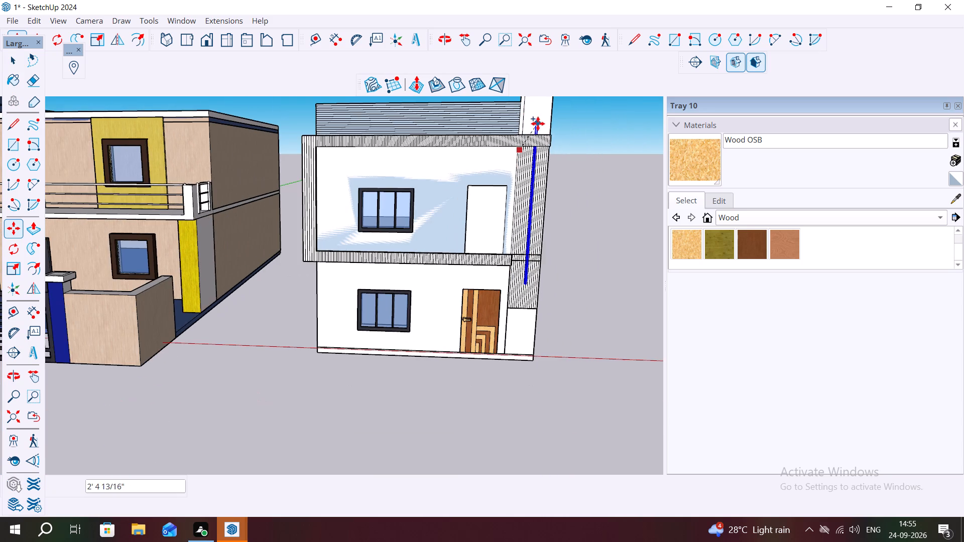
scroll(553, 147, "down", 7)
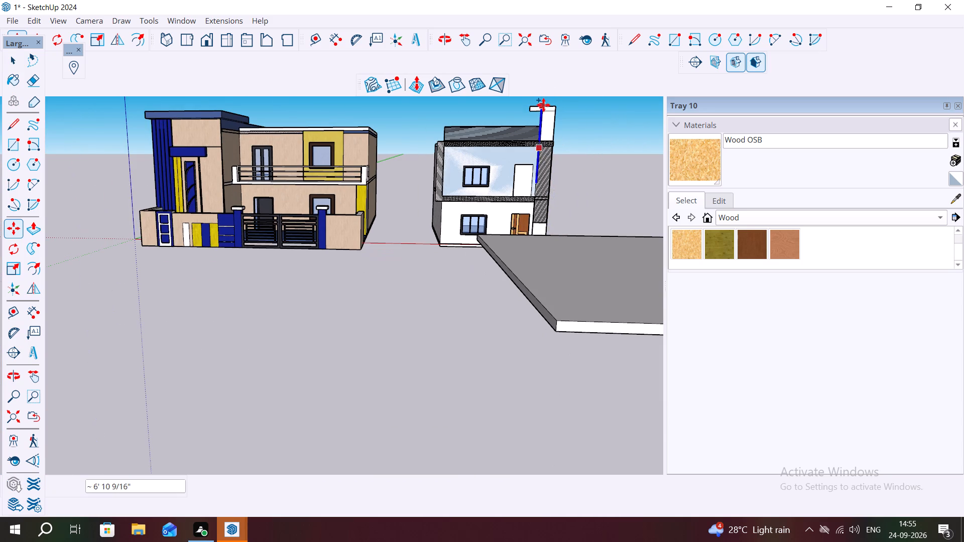
scroll(543, 105, "up", 13)
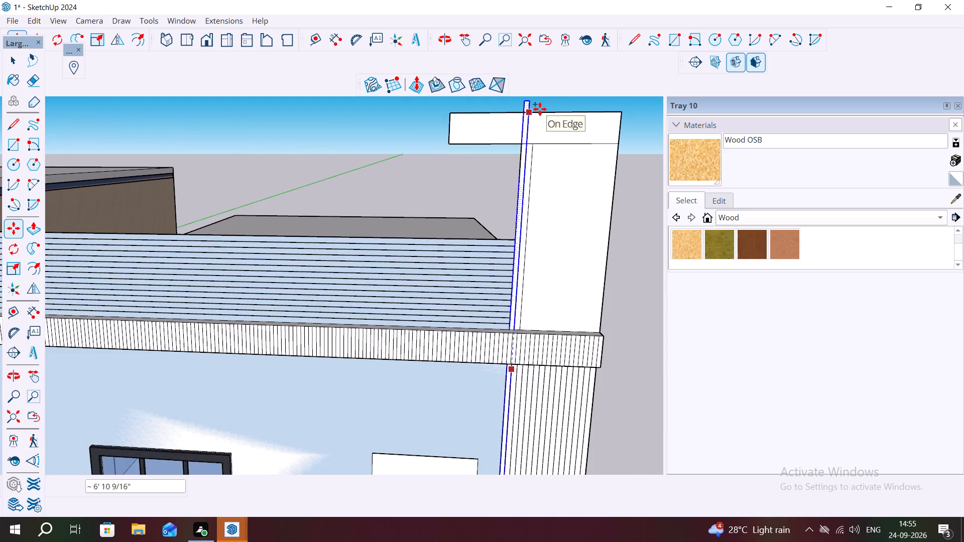
scroll(540, 109, "up", 3)
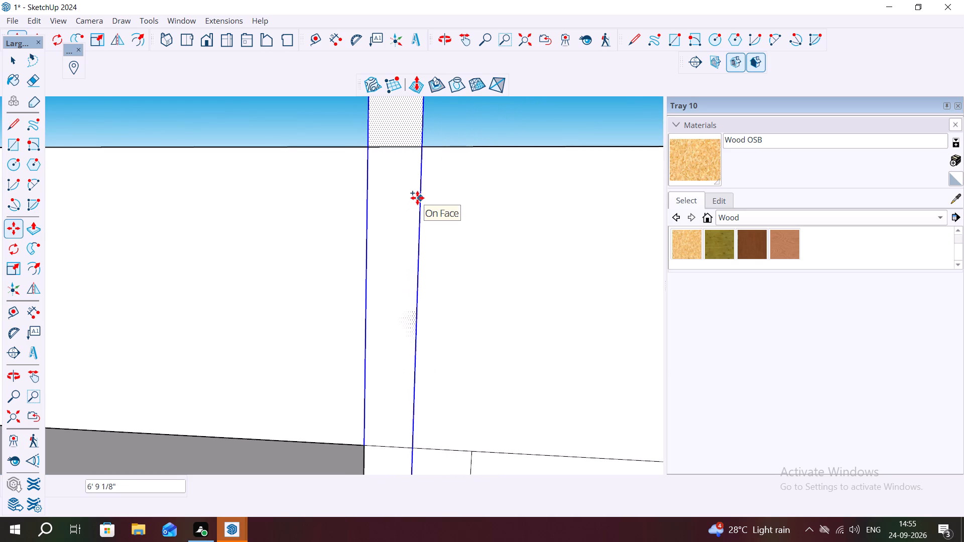
left_click(417, 198)
scroll(424, 172, "down", 10)
scroll(388, 109, "down", 4)
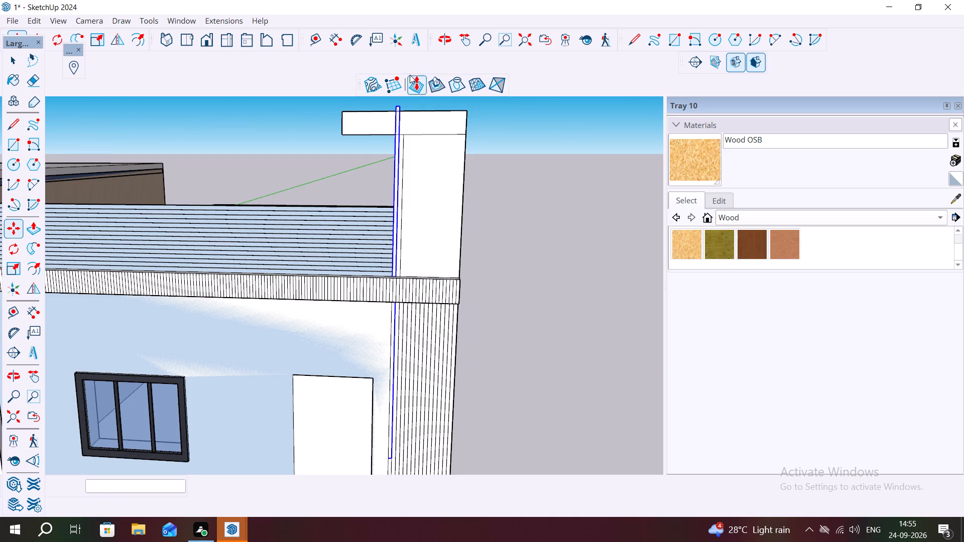
scroll(410, 75, "down", 3)
key("Escape")
key("space")
Remove the part of the copied strip that projects above the pillar's cap, deleting its face and edges.
scroll(397, 102, "up", 7)
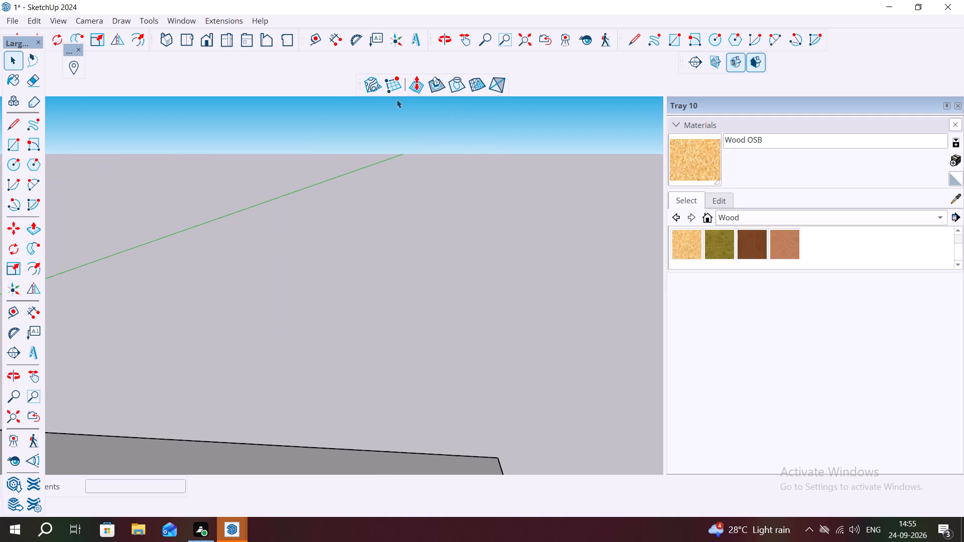
scroll(415, 169, "down", 5)
scroll(452, 351, "up", 3)
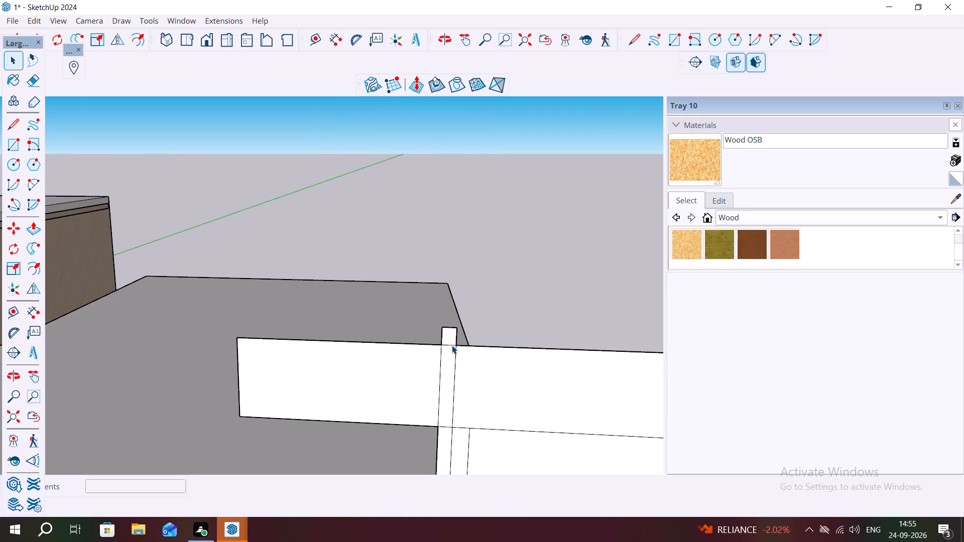
scroll(452, 345, "up", 2)
left_click(447, 336)
key("ctrl+x")
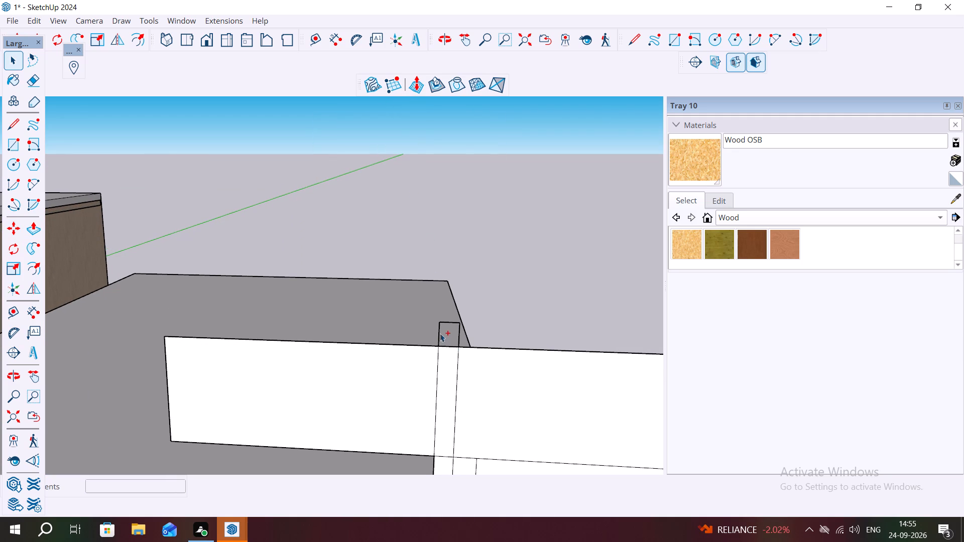
key("e")
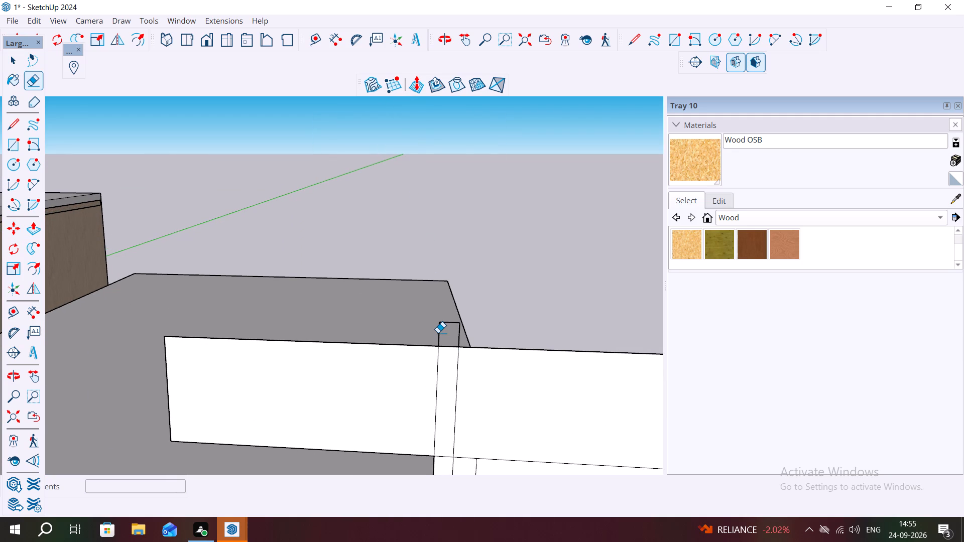
left_click(438, 333)
left_click(452, 321)
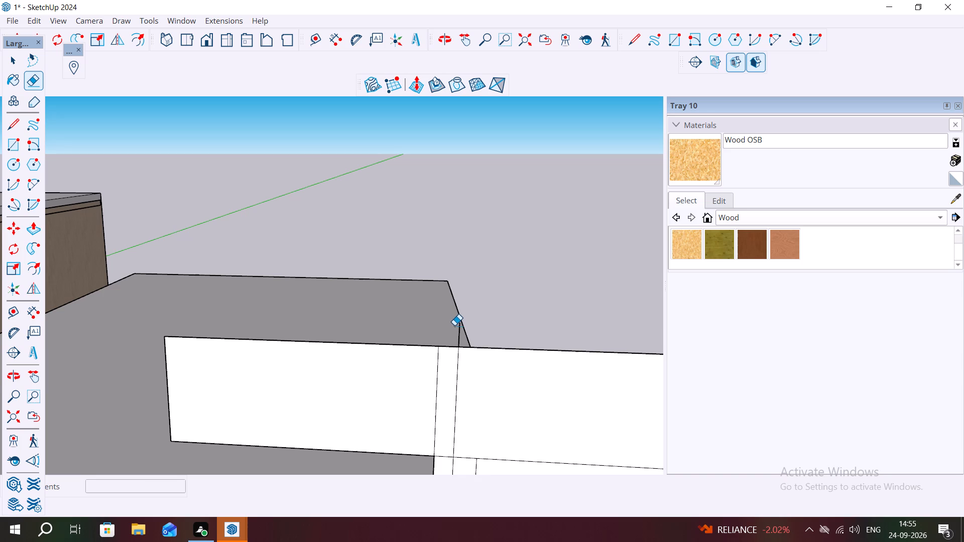
left_click(460, 330)
scroll(407, 265, "down", 1)
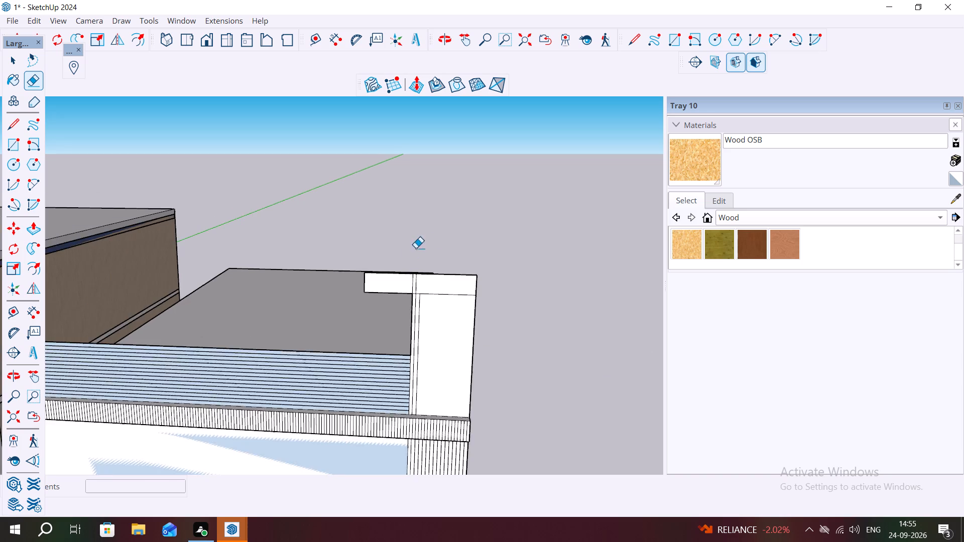
Delete the outer leftover vertical line on the pillar section under the cap.
scroll(416, 248, "down", 5)
scroll(431, 296, "up", 11)
key("Escape")
key("space")
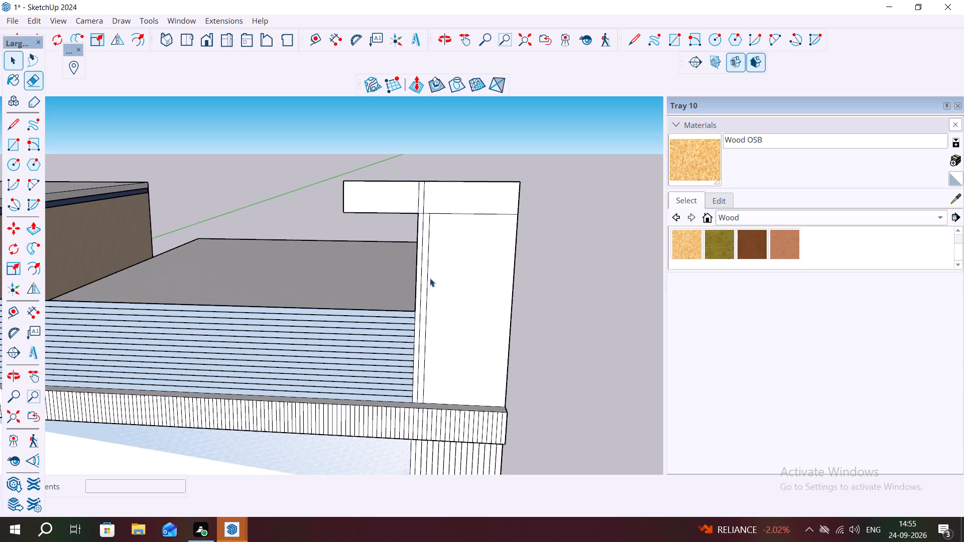
left_click(427, 278)
key("Delete")
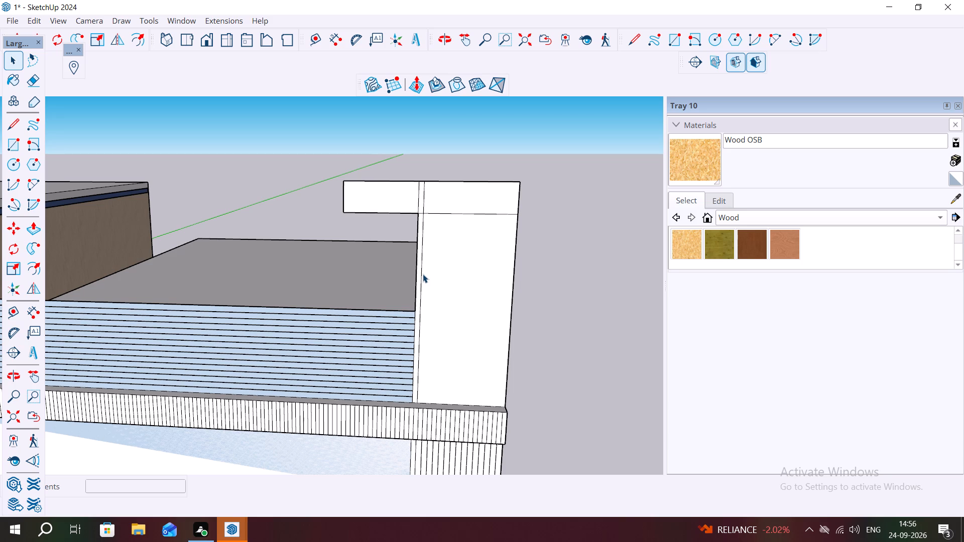
Draw a strip about 1 1/2" by 5' 8 11/16" beside the pillar's remaining vertical line, from the upper band to the cap's top edge.
key("r")
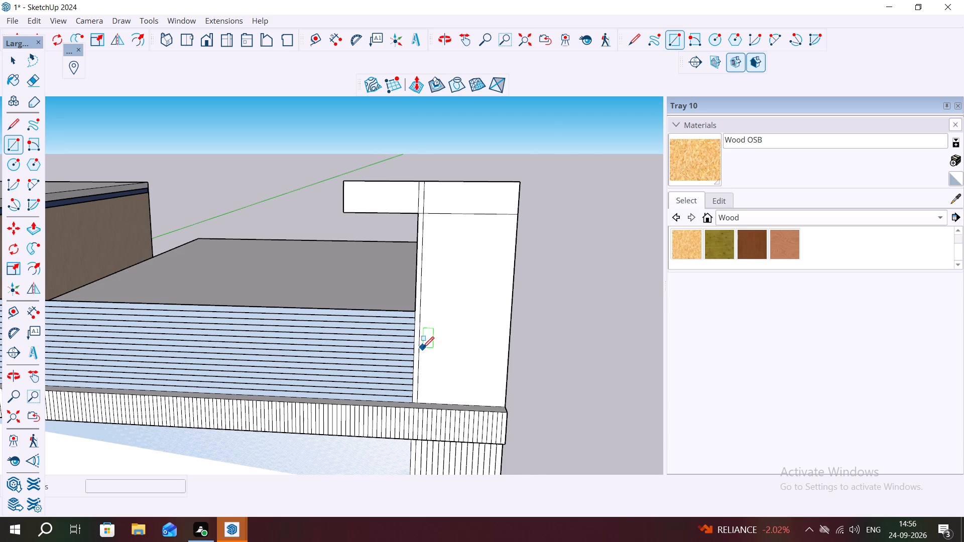
scroll(432, 361, "up", 9)
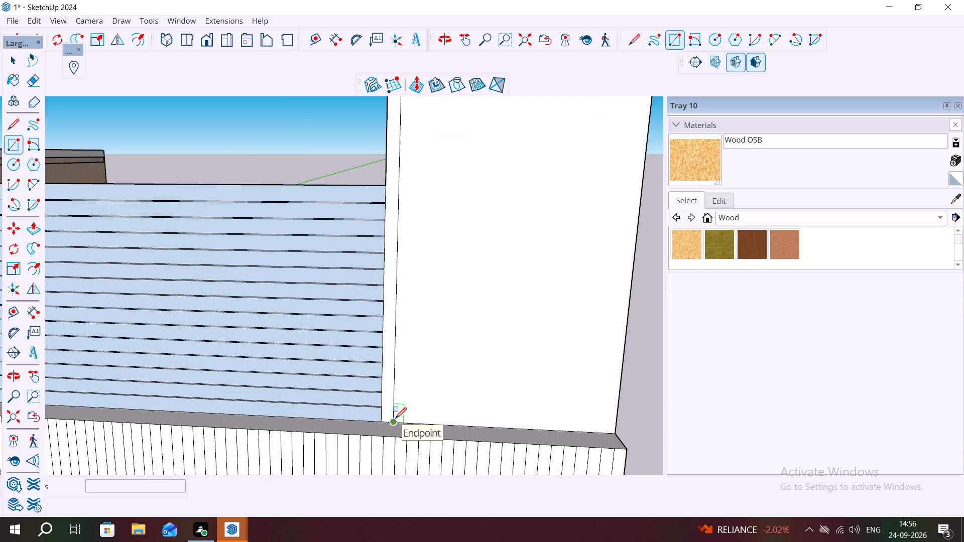
left_click(395, 419)
left_click(405, 422)
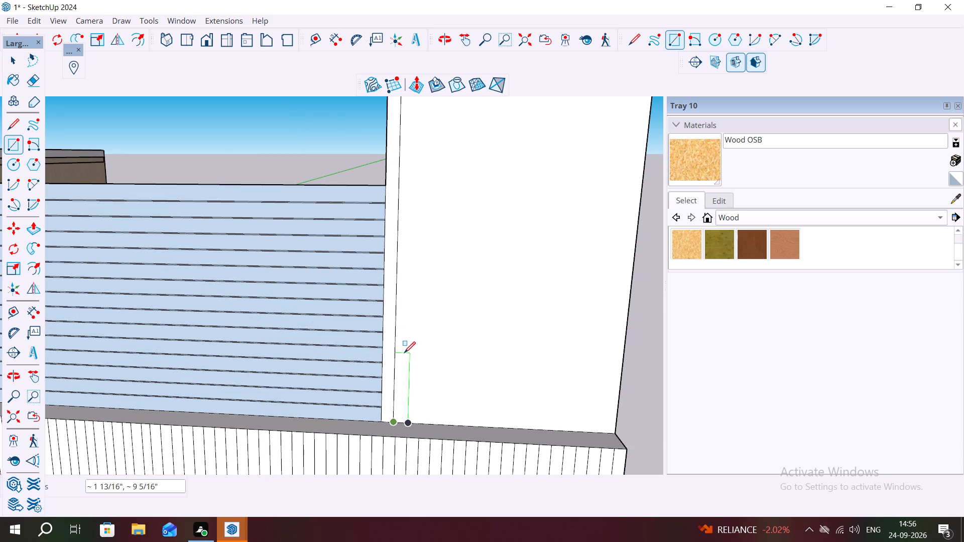
scroll(404, 351, "down", 3)
scroll(418, 232, "down", 7)
scroll(417, 124, "down", 2)
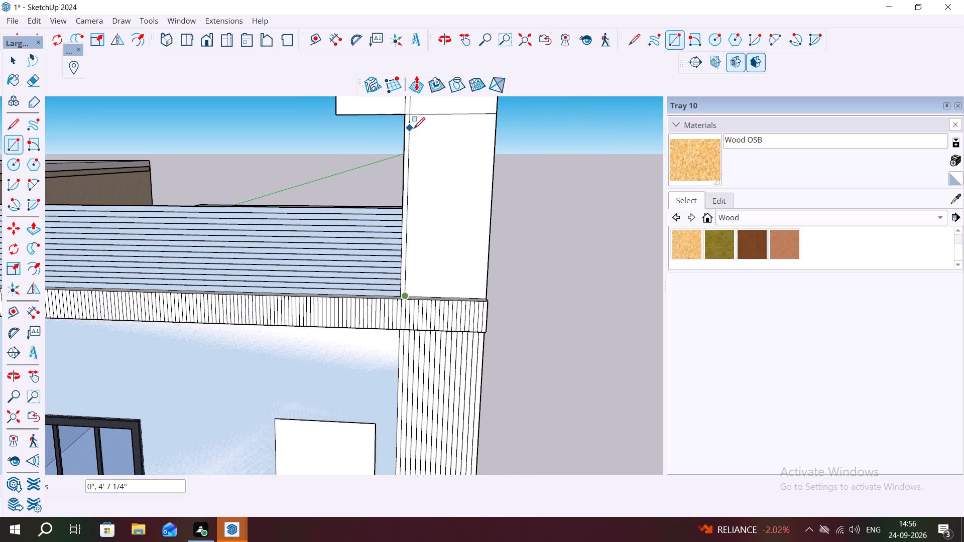
scroll(414, 128, "down", 6)
scroll(424, 105, "up", 3)
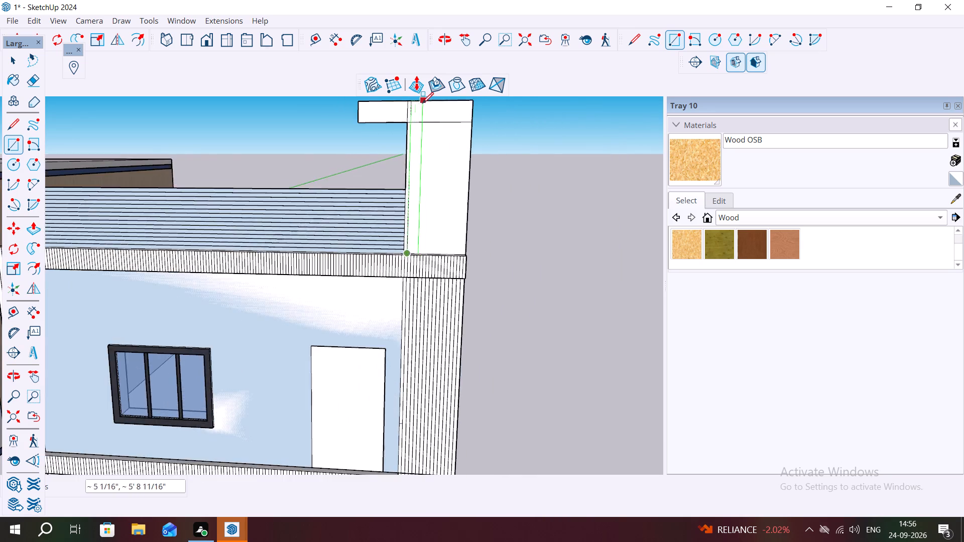
scroll(417, 97, "up", 5)
scroll(411, 112, "down", 2)
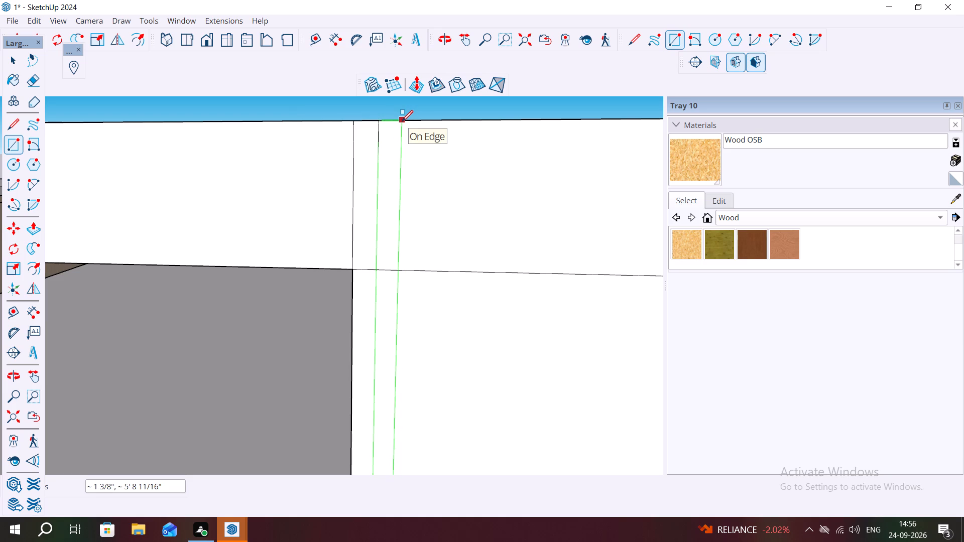
scroll(402, 121, "up", 6)
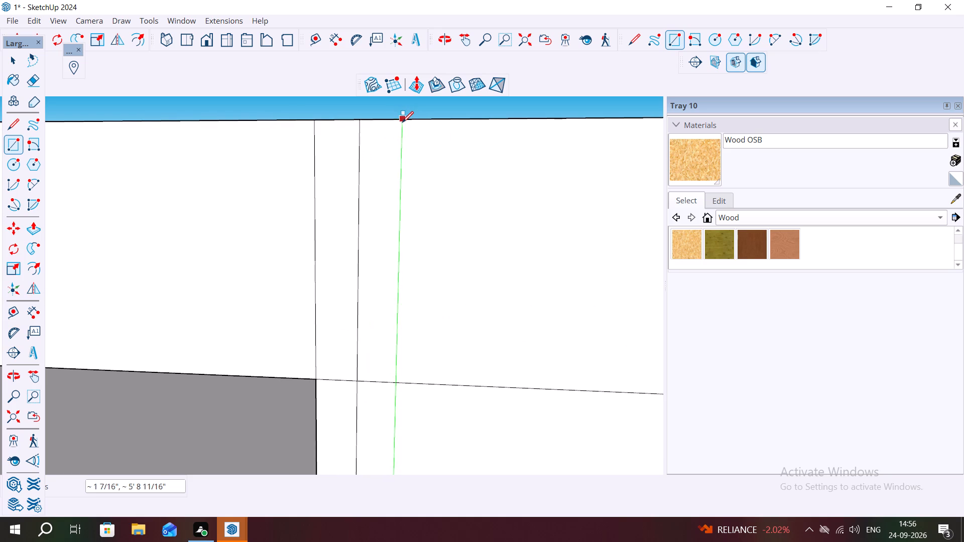
left_click(406, 122)
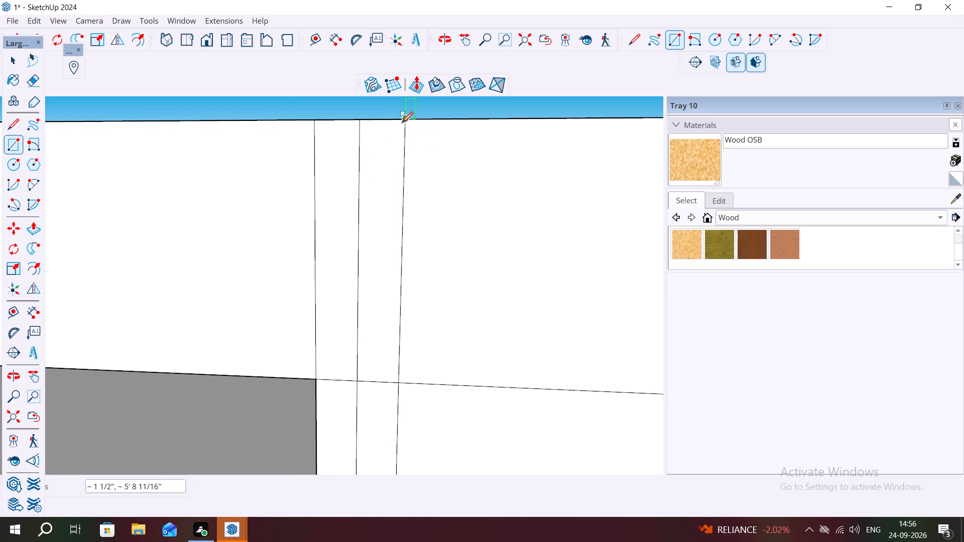
Copy the new strip's section under the cap about 2' 1 3/8" across to the pillar's outer edge, divided into 10 equal spacings.
key("space")
double_click(381, 160)
scroll(382, 160, "down", 4)
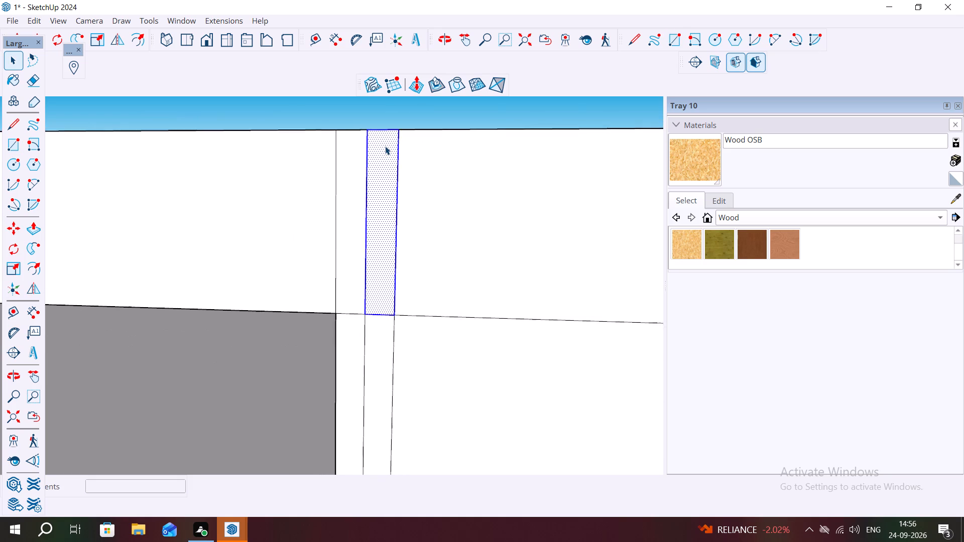
scroll(385, 146, "down", 12)
triple_click(383, 215)
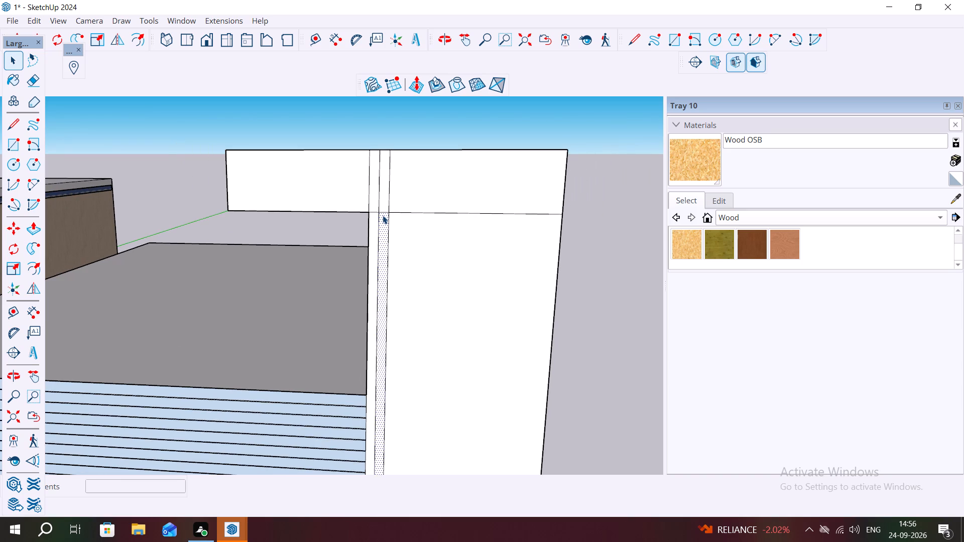
double_click(386, 216)
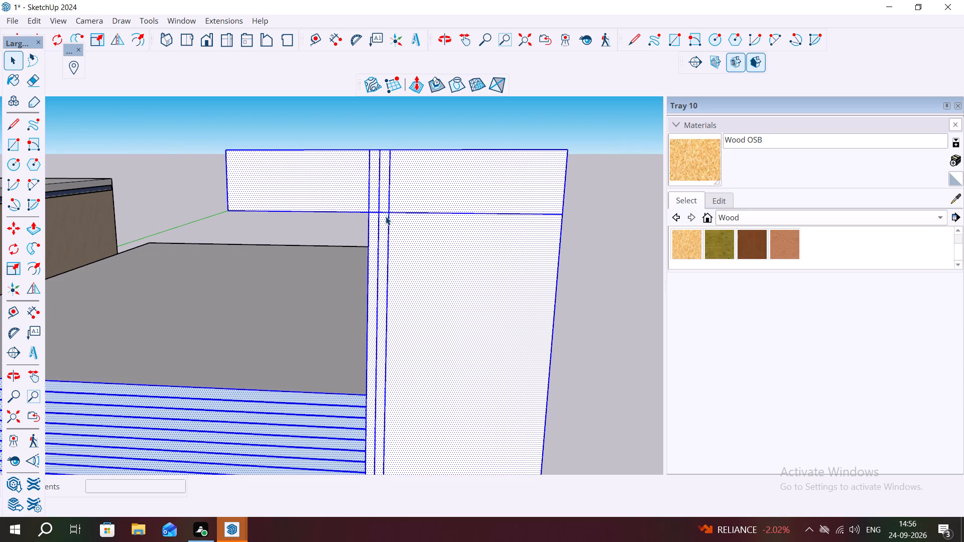
key("m")
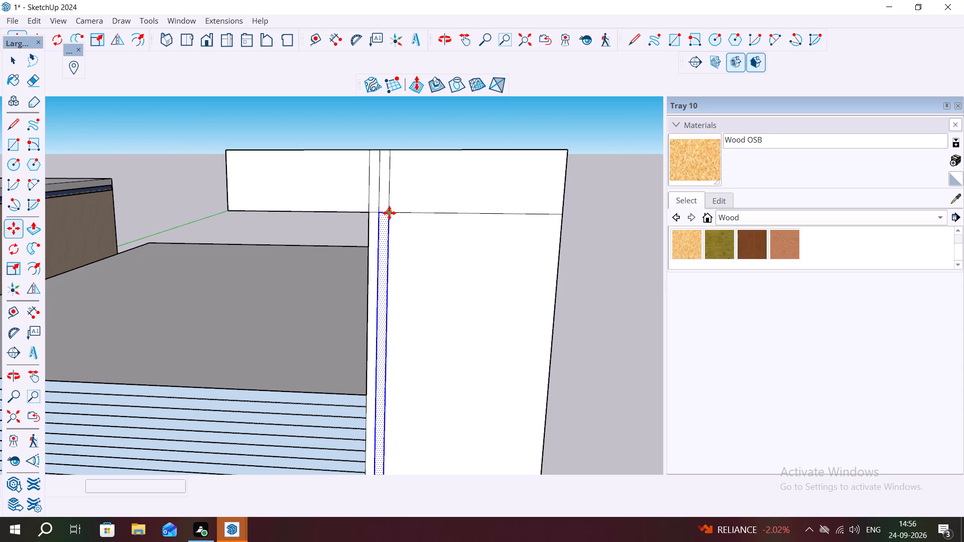
left_click(389, 213)
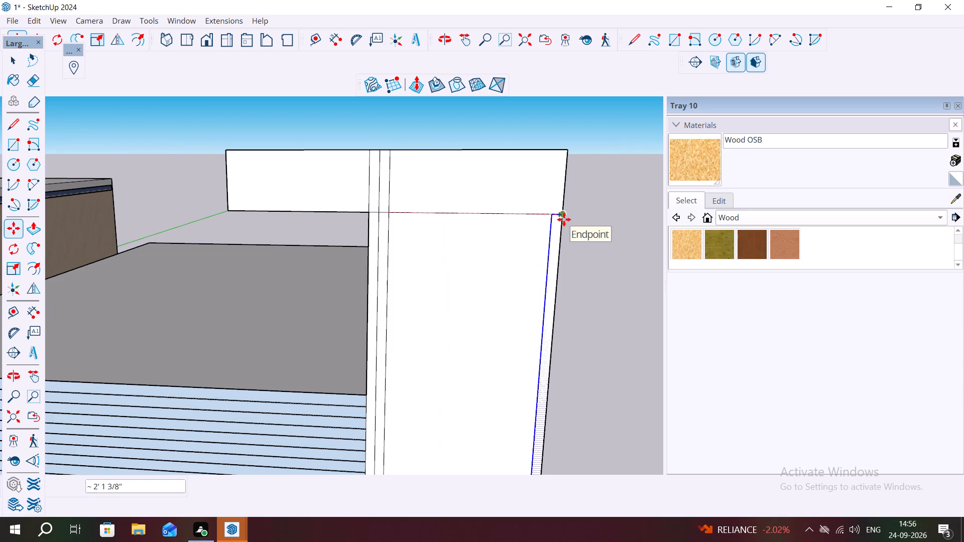
left_click(563, 219)
type("10/")
key("Return")
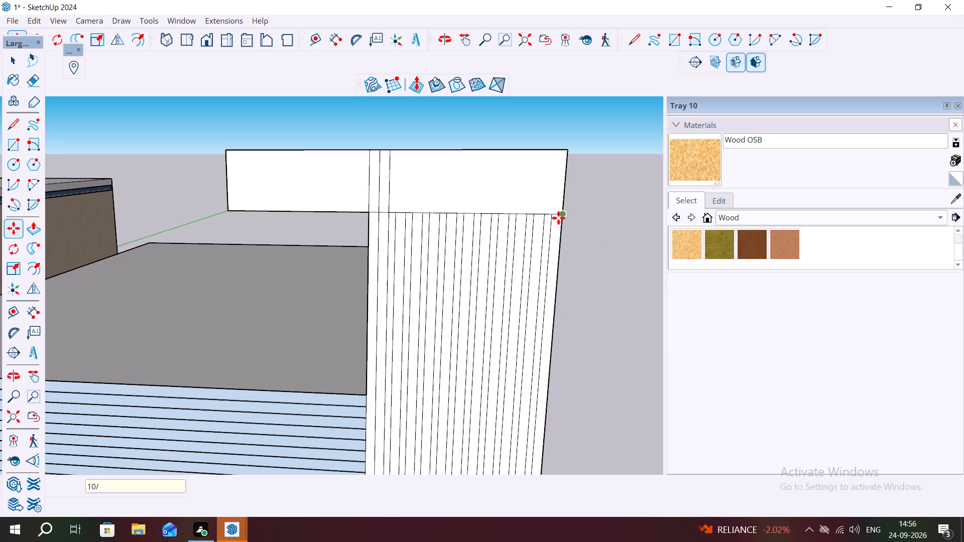
Copy the short strip on the cap about 2' 1 3/8" across to the cap's outer edge, divided into 10 equal spacings.
key("space")
left_click(385, 199)
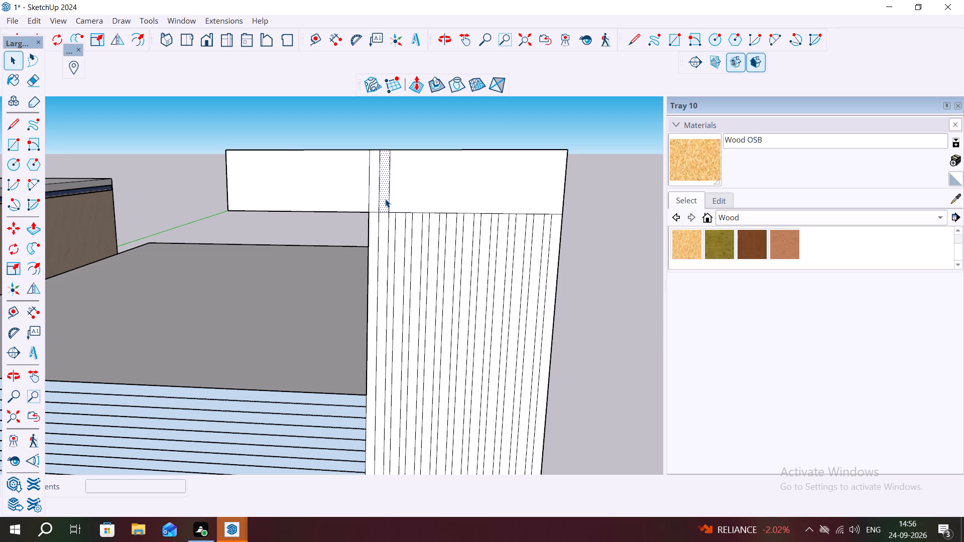
left_click(385, 199)
key("m")
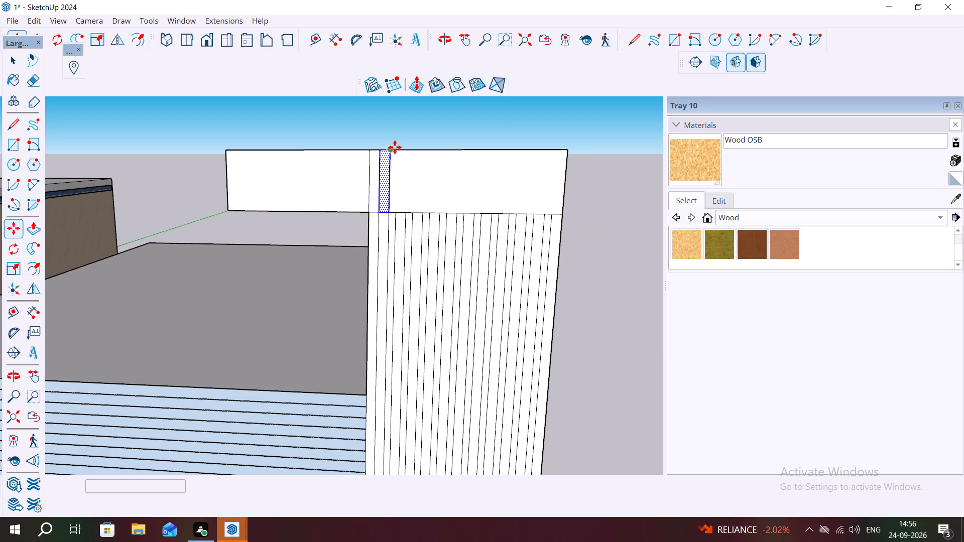
left_click(391, 151)
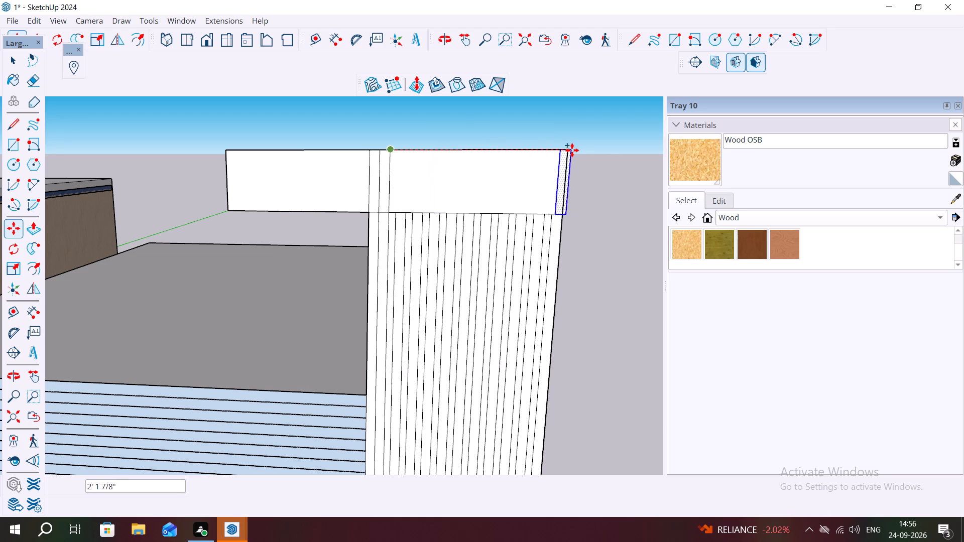
left_click(566, 148)
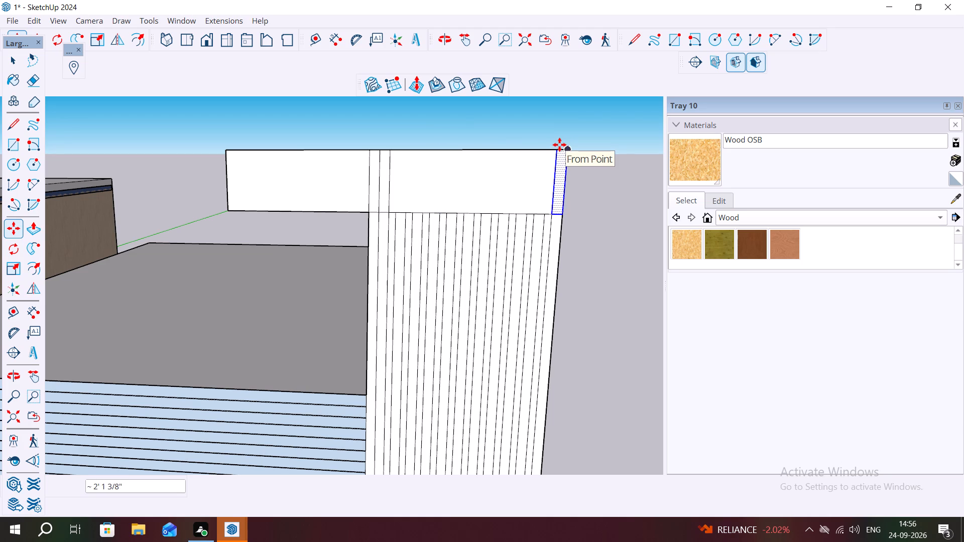
key("1")
key("0")
key("slash")
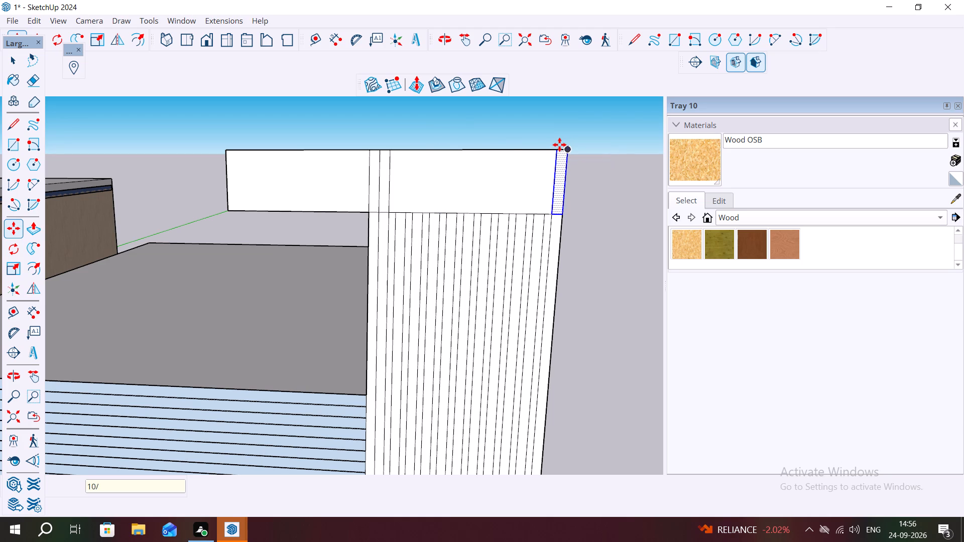
key("Return")
Examine how the pillar's strips line up above, across and below the upper band.
scroll(553, 134, "down", 3)
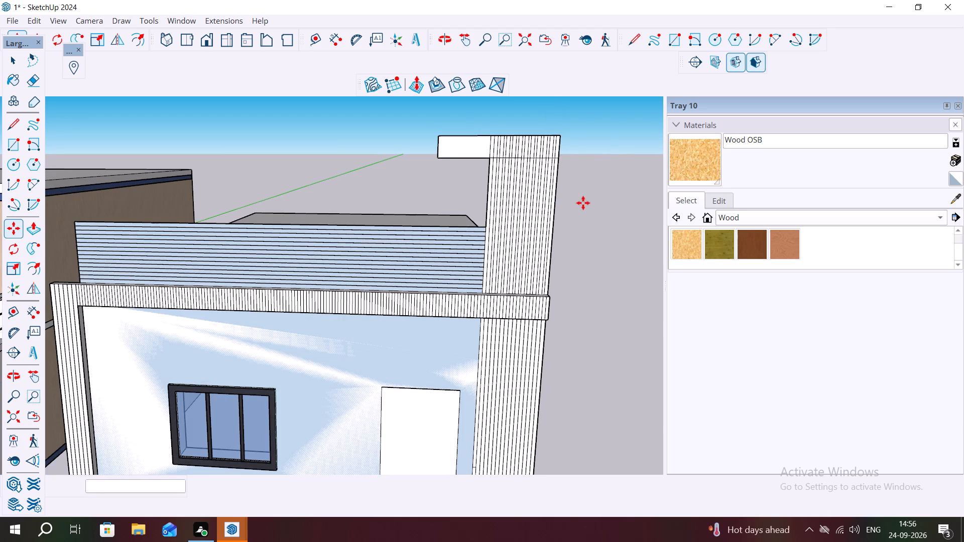
key("Escape")
scroll(497, 293, "up", 8)
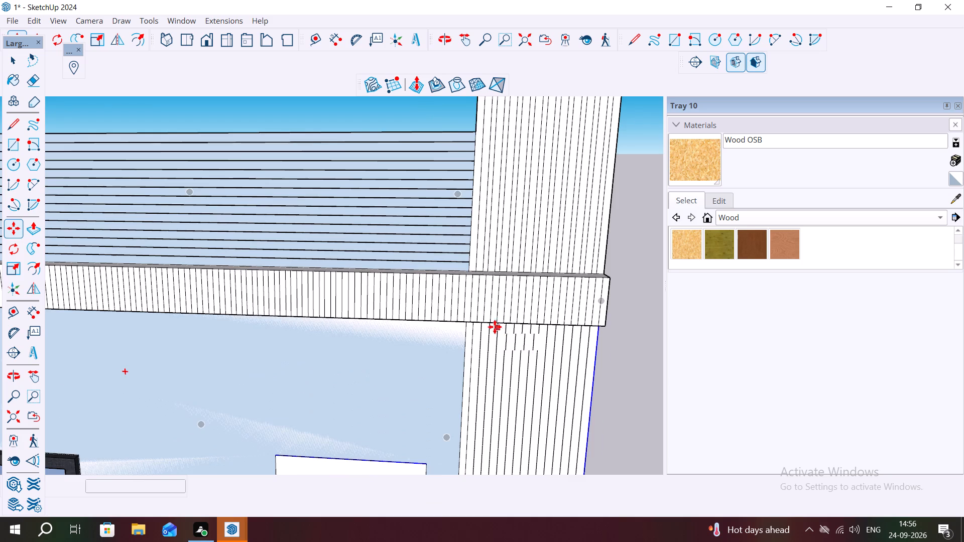
middle_click_drag(491, 325, 407, 279)
scroll(520, 379, "up", 2)
middle_click_drag(548, 361, 555, 327)
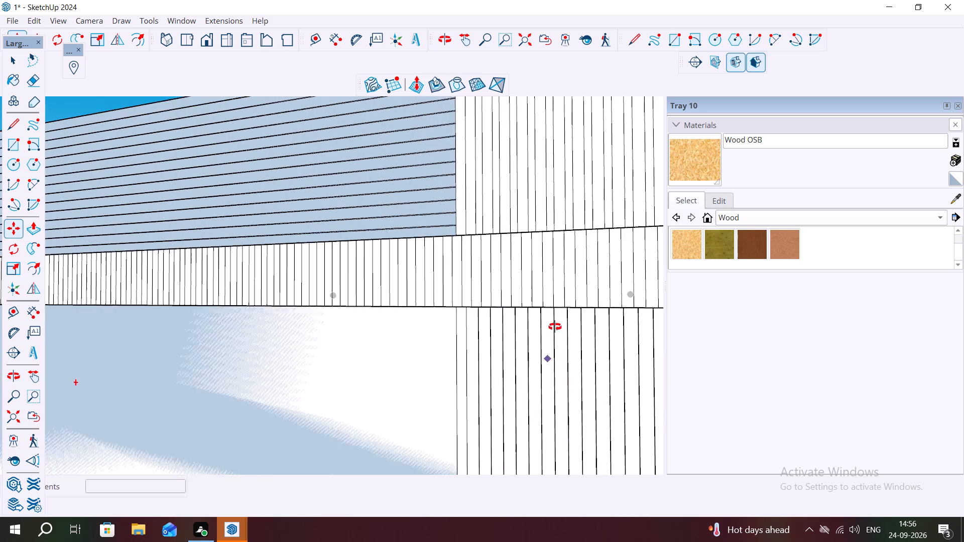
middle_click_drag(555, 327, 565, 276)
scroll(565, 277, "up", 1)
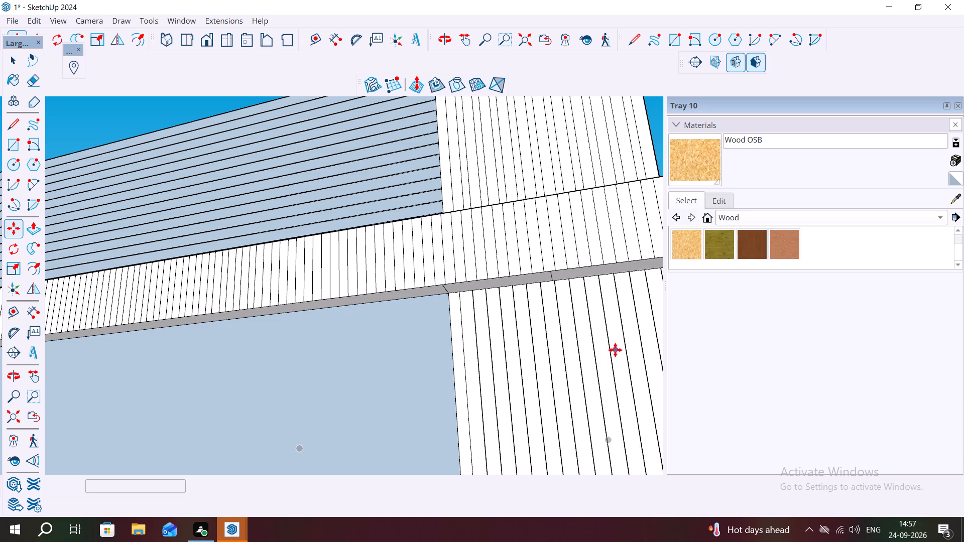
scroll(500, 328, "down", 2)
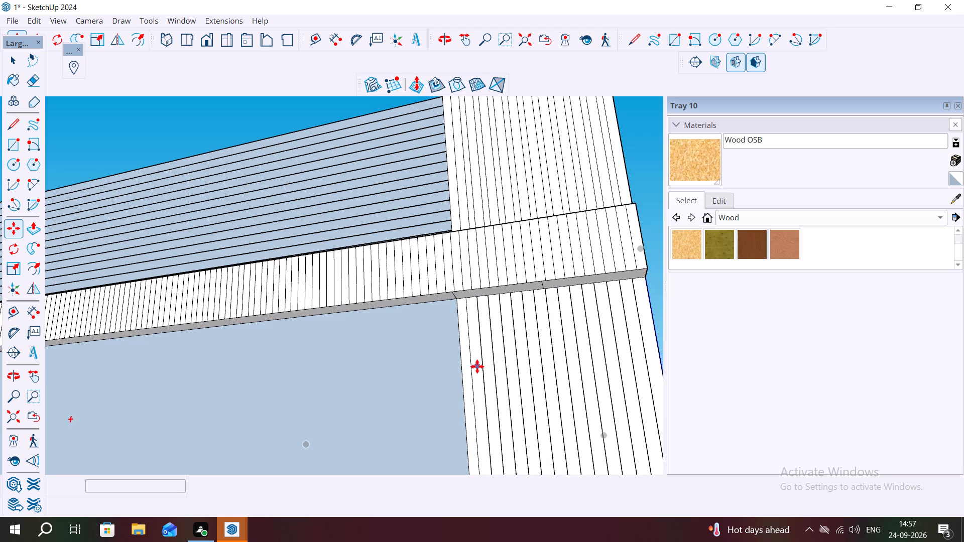
middle_click_drag(440, 245, 452, 355)
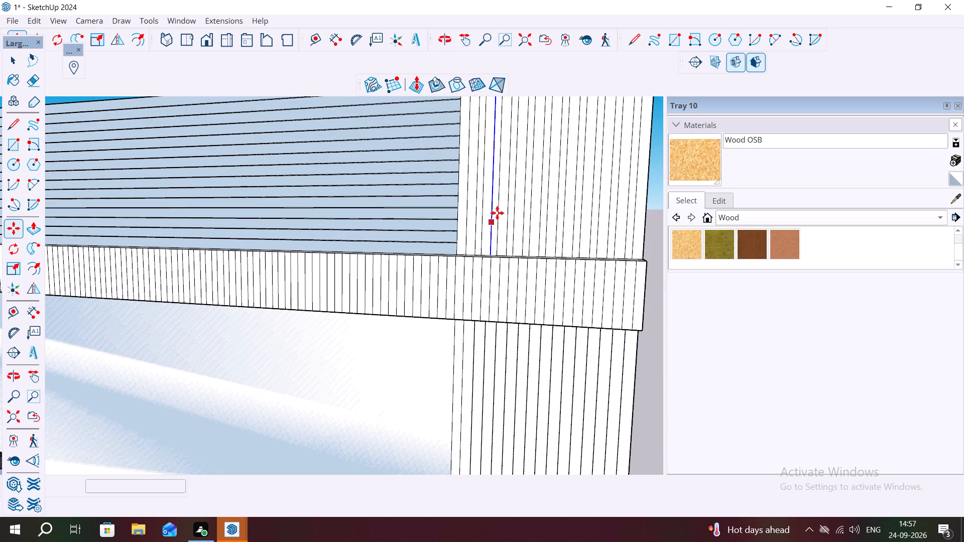
Undo the last divided strip copies on the pillar above the upper band and on its cap.
key("ctrl+z")
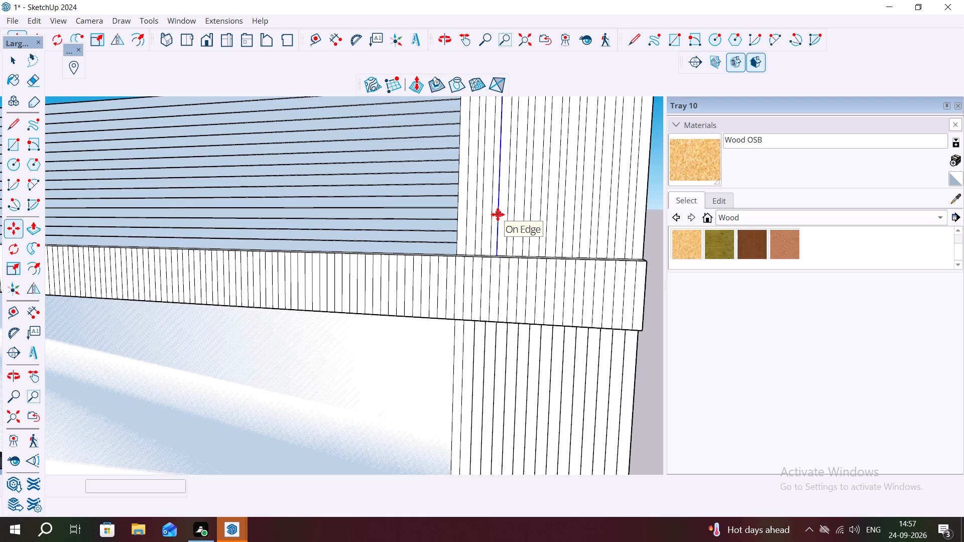
key("ctrl+z")
key("space")
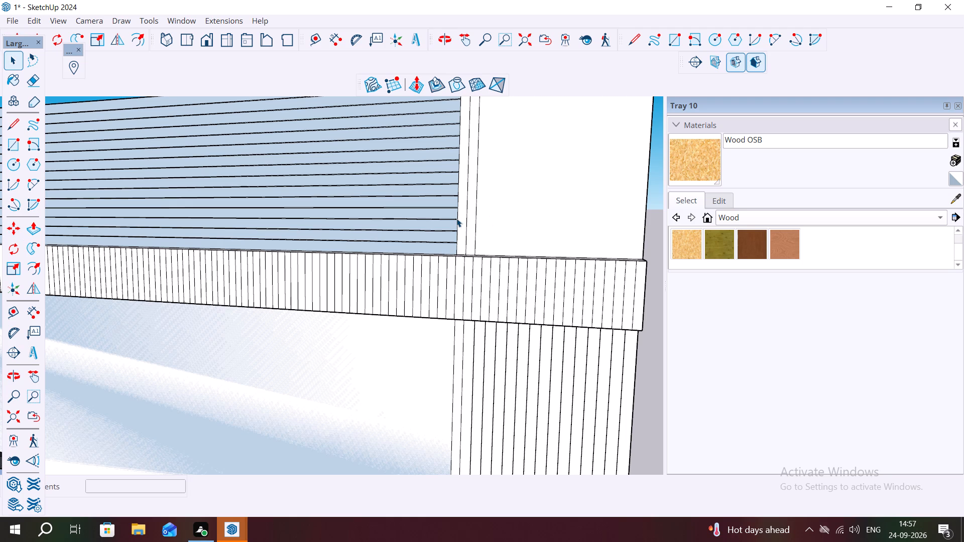
Copy the pillar's innermost strip above the upper band about 2' 2 15/16" across to the outer edge, divided into 17 equal spacings.
double_click(462, 222)
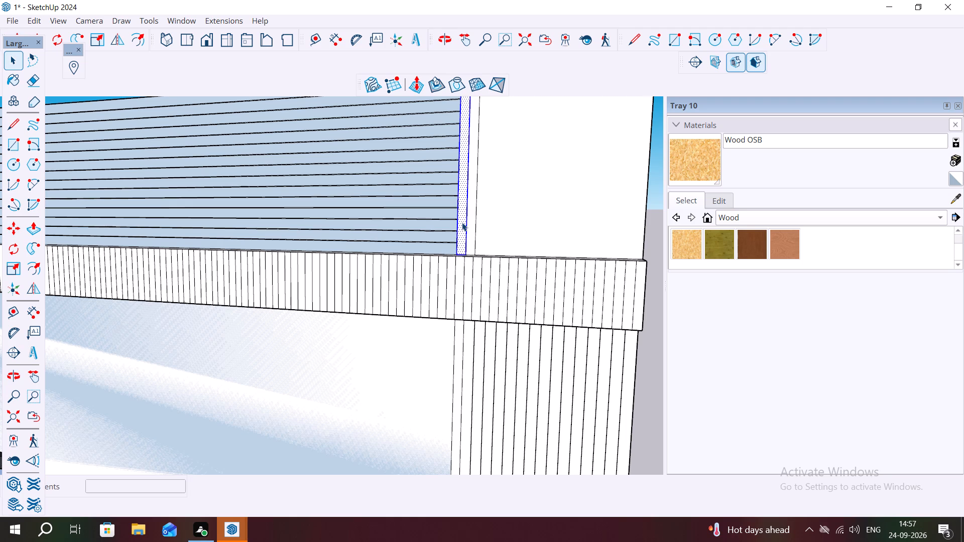
key("m")
left_click(464, 250)
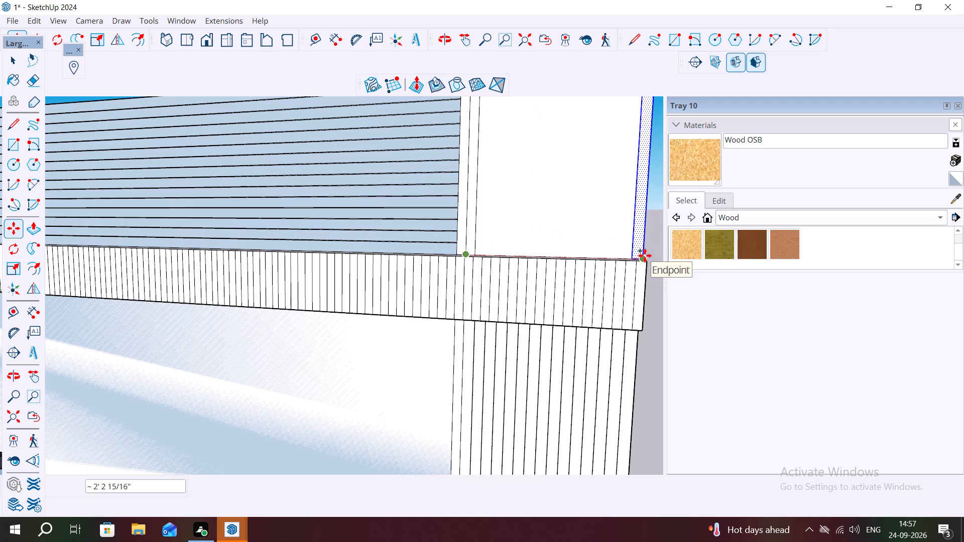
scroll(637, 249, "up", 6)
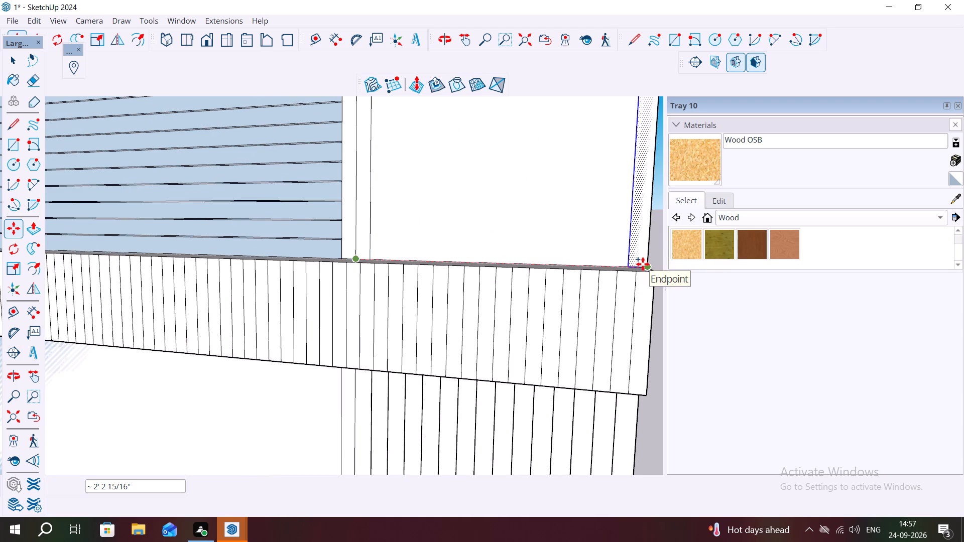
left_click(643, 264)
type("15")
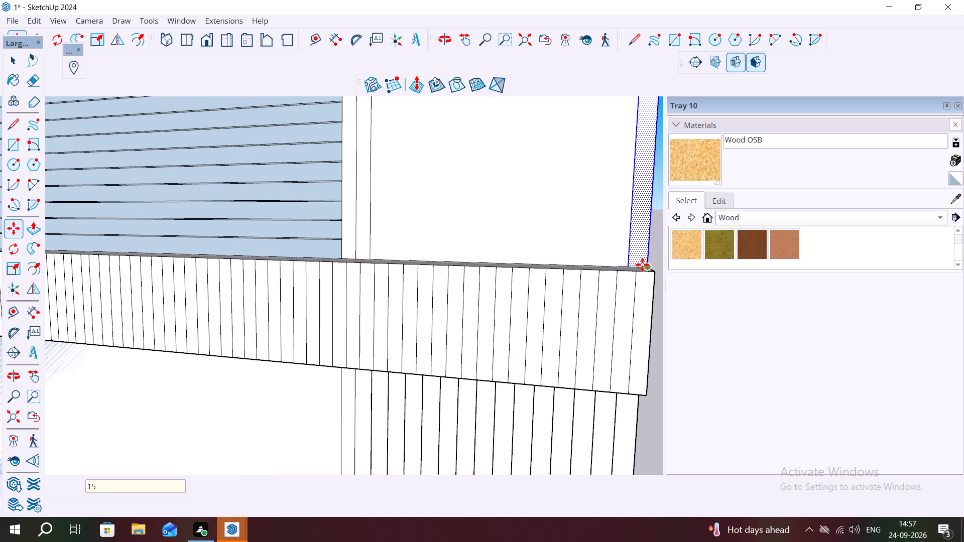
key("slash")
key("Return")
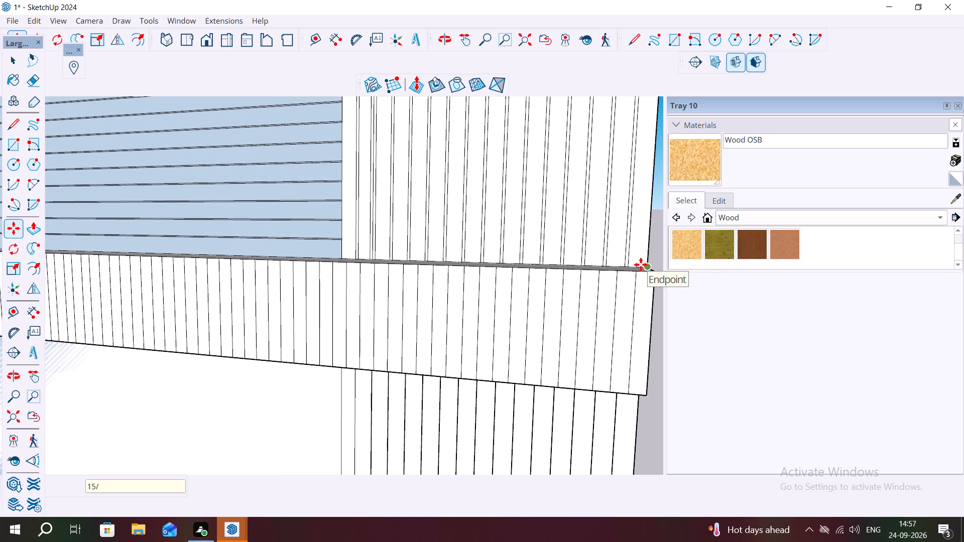
key("BackSpace")
key("1")
type("6/")
key("Return")
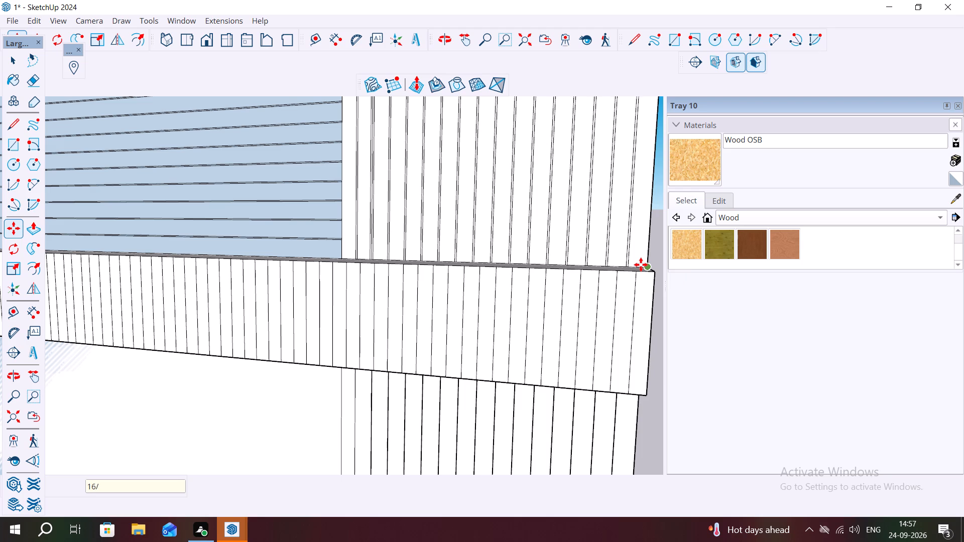
key("BackSpace")
type("17/")
key("Return")
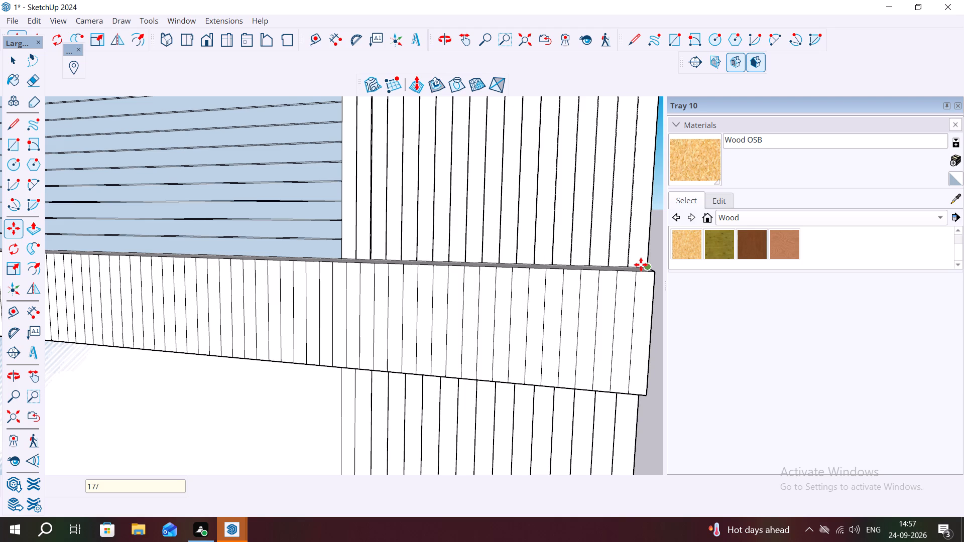
key("Escape")
scroll(354, 269, "down", 7)
scroll(506, 278, "down", 2)
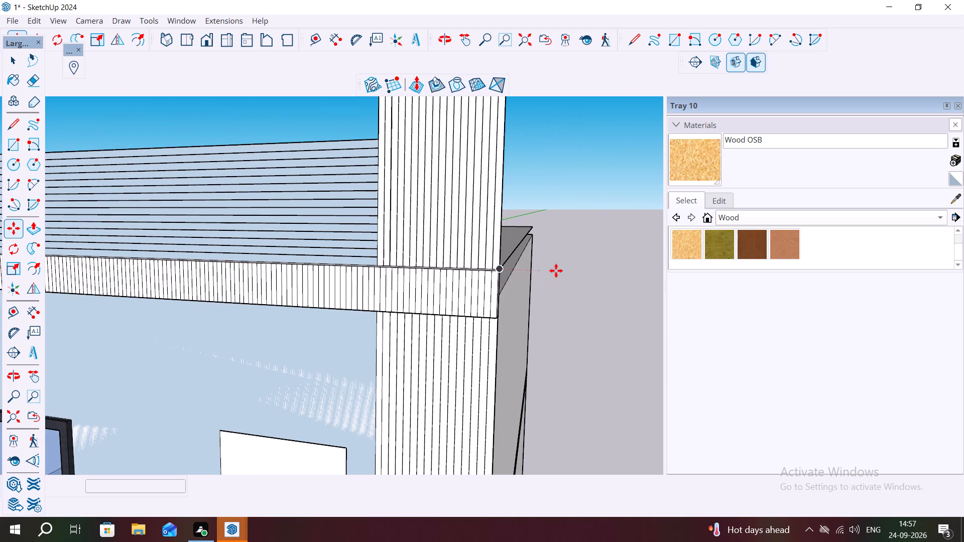
key("Escape")
key("space")
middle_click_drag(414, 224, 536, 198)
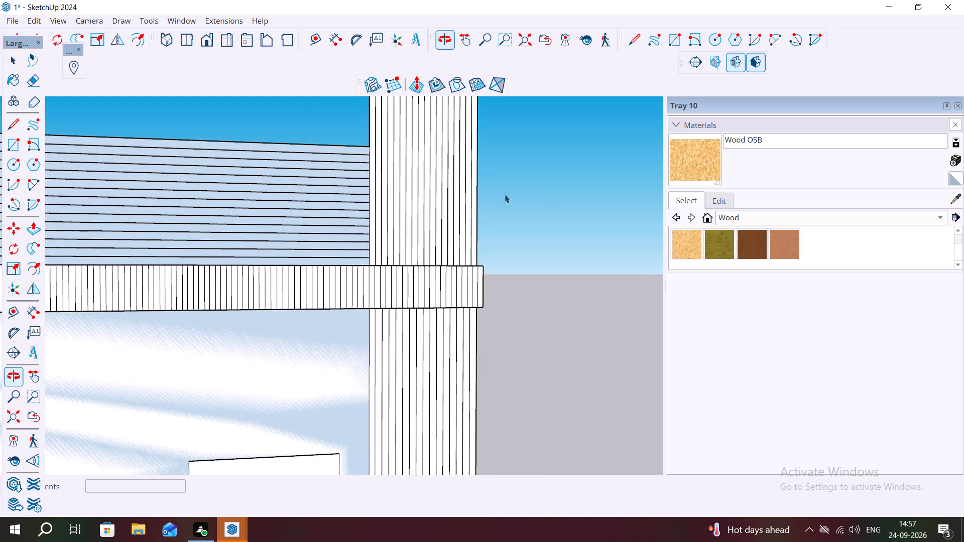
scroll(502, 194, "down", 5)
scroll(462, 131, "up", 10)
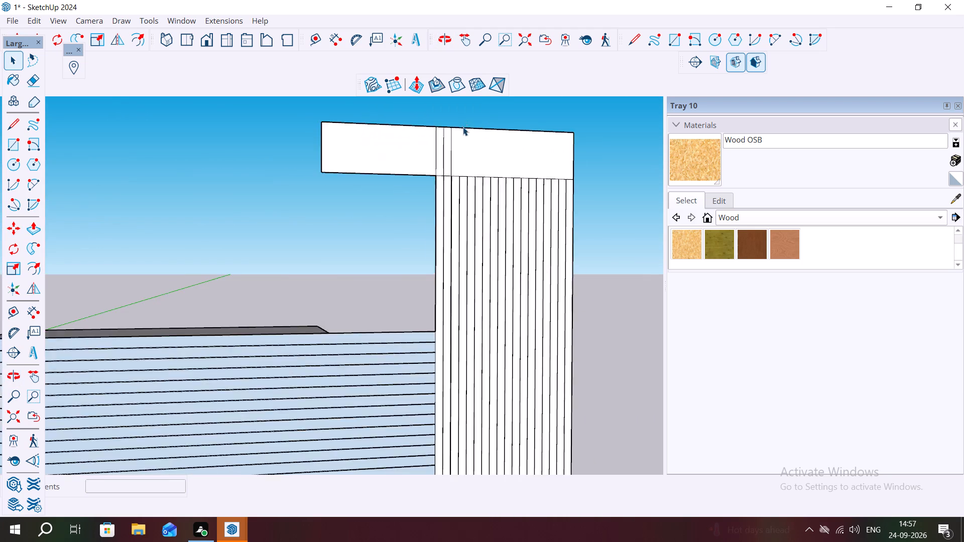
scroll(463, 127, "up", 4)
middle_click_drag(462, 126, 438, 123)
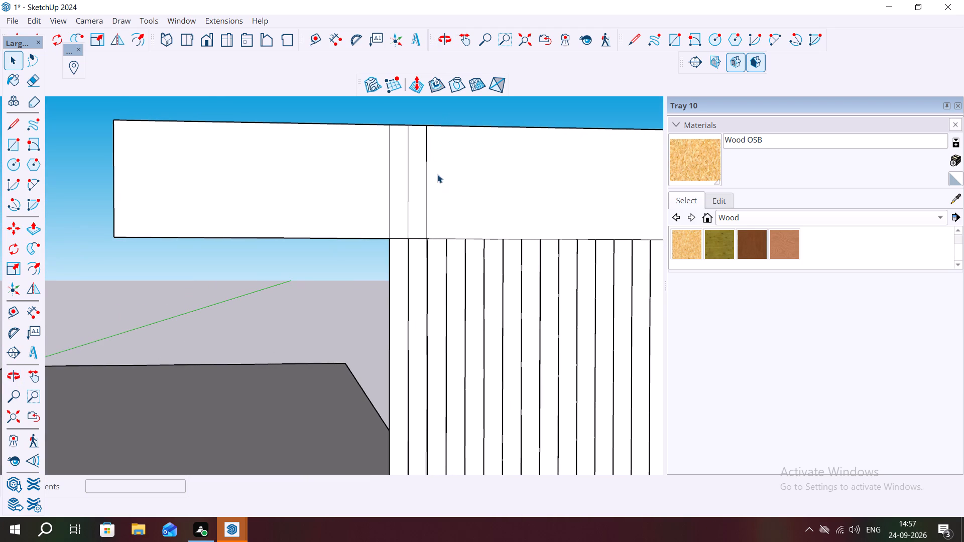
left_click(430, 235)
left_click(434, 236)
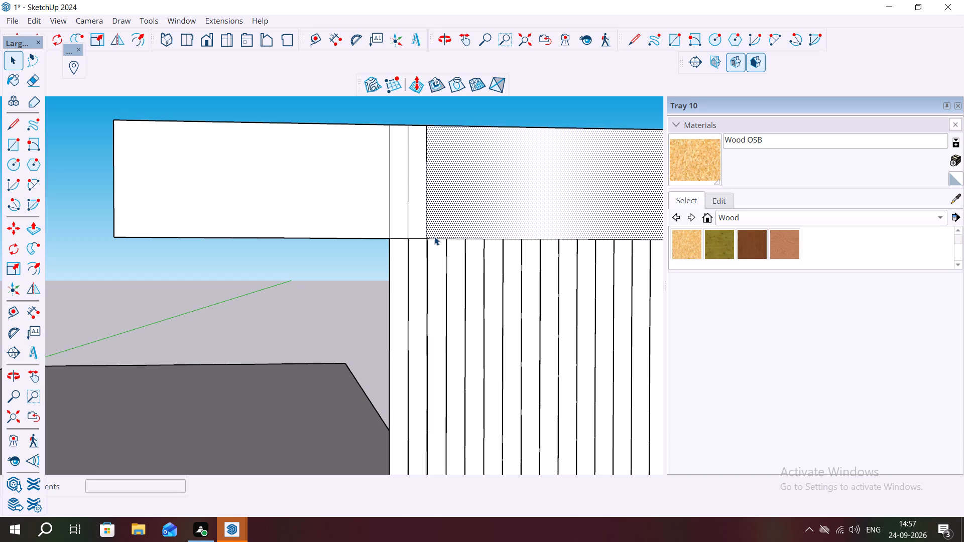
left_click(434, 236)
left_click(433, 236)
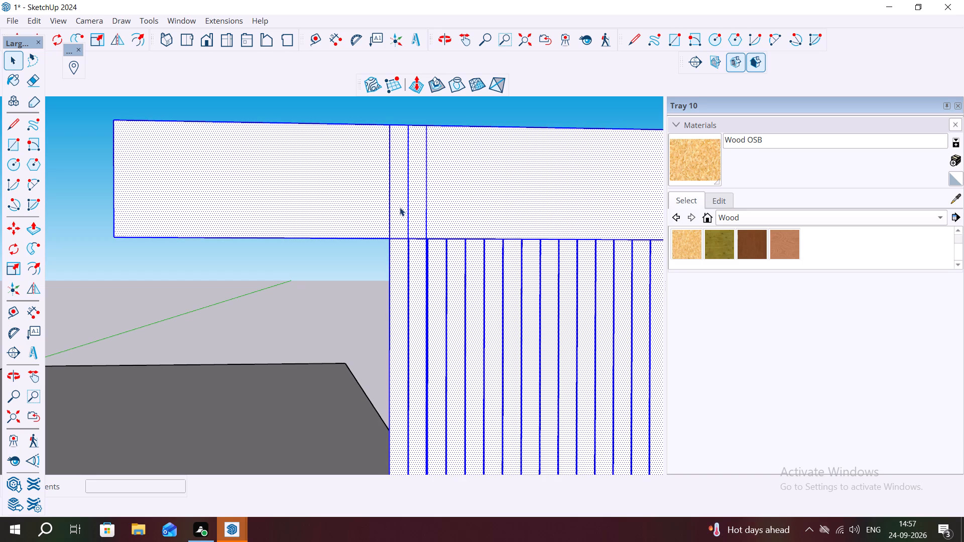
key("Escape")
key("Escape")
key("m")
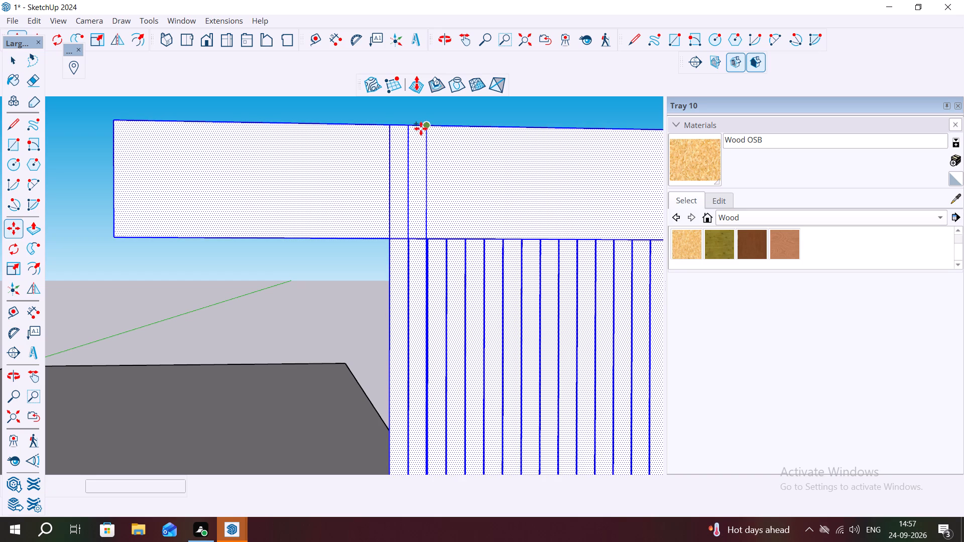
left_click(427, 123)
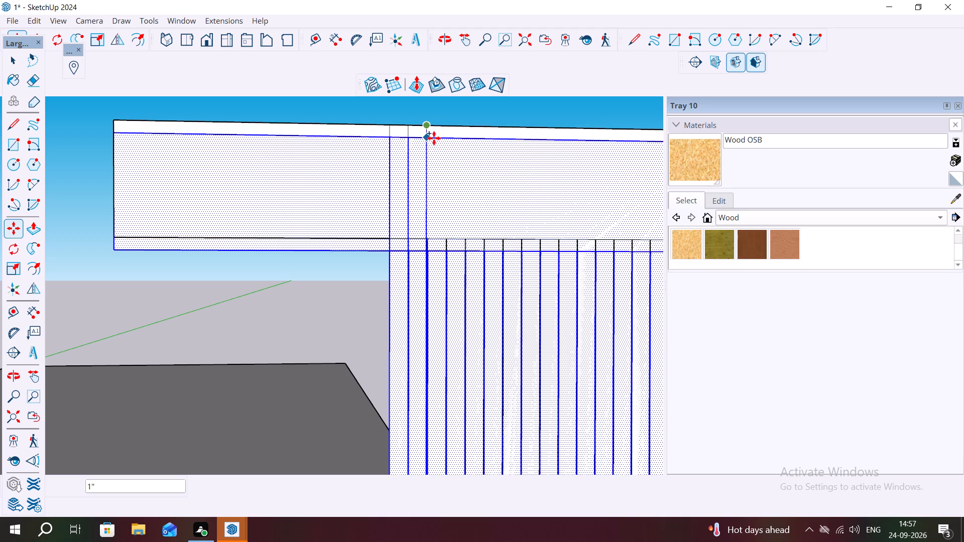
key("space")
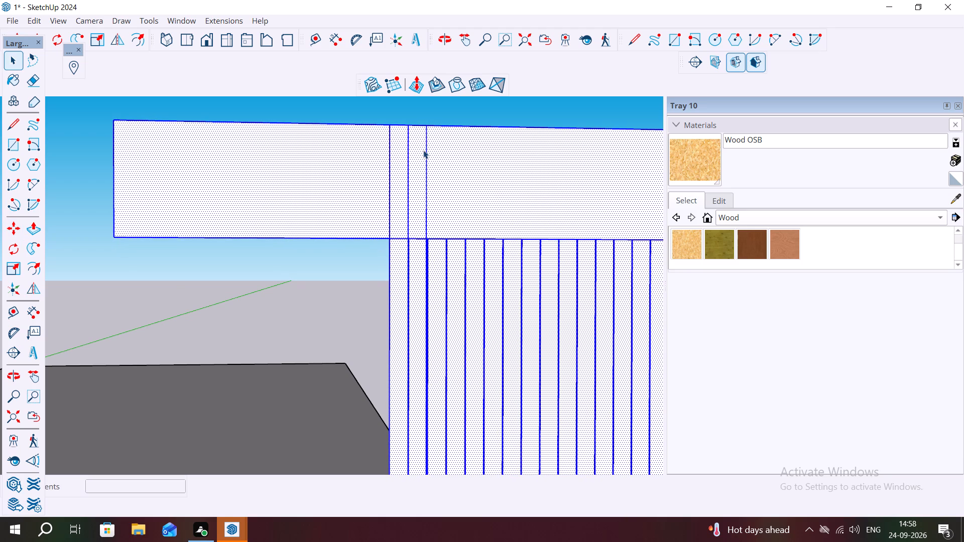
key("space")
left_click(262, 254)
Copy the second short strip on the cap about 2' 1 3/8" across to the cap's outer edge, divided into 16 equal spacings.
double_click(419, 177)
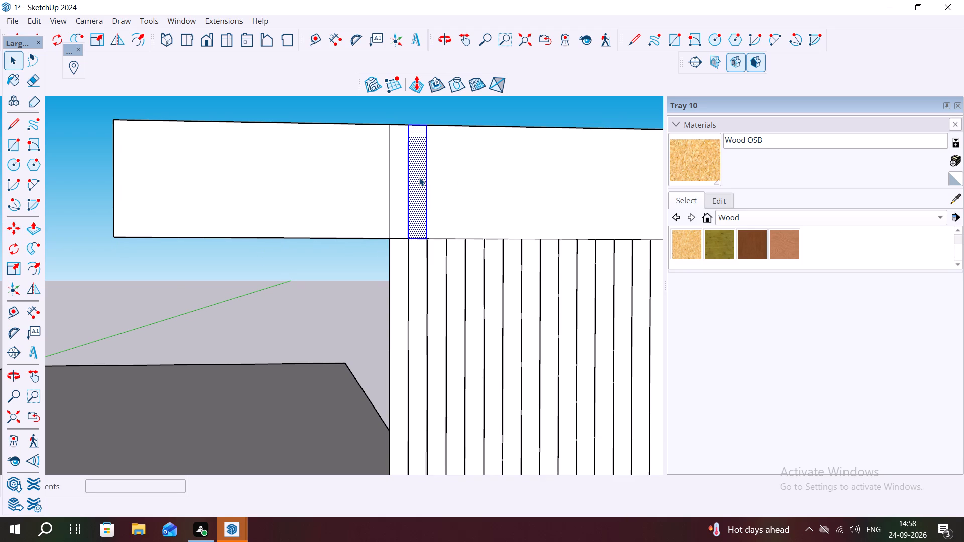
key("m")
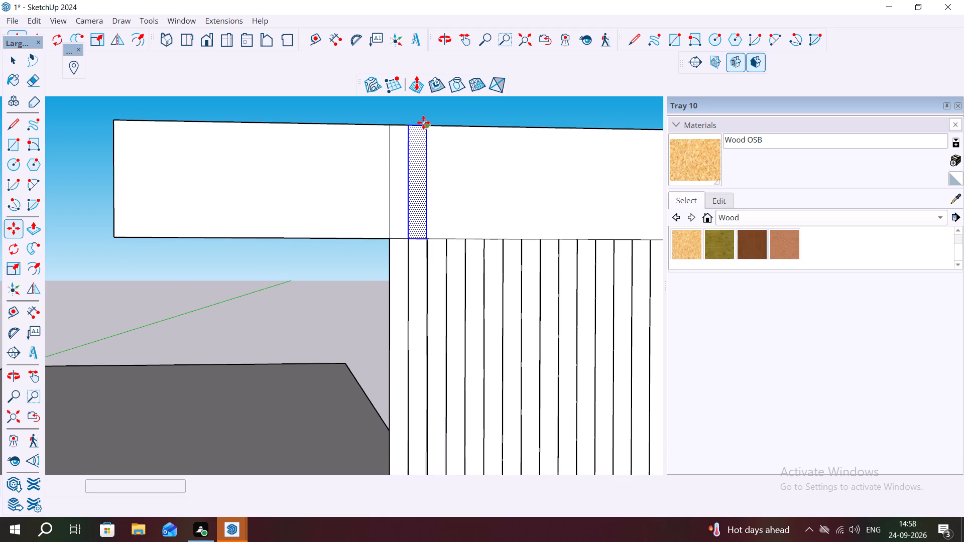
left_click(423, 122)
scroll(420, 128, "down", 4)
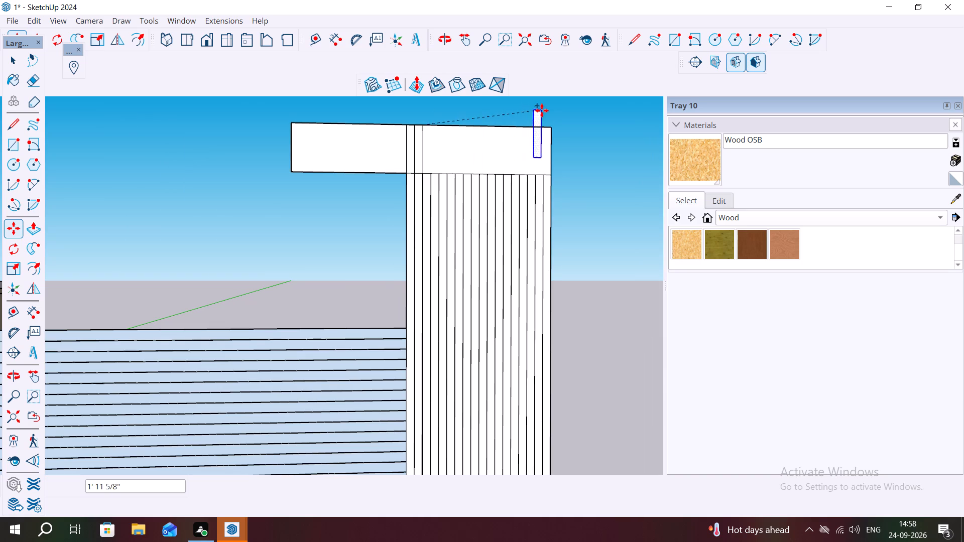
left_click(550, 125)
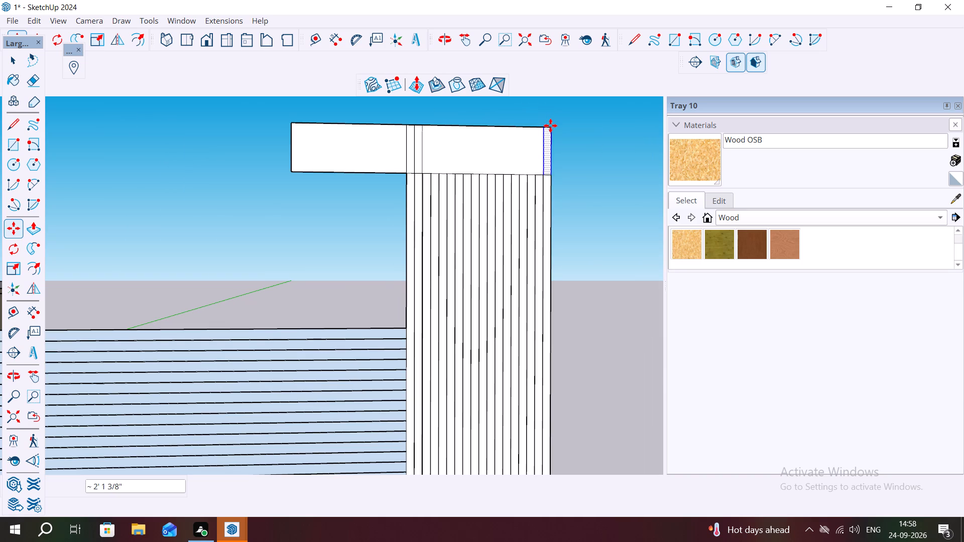
key("1")
type("4/")
key("Return")
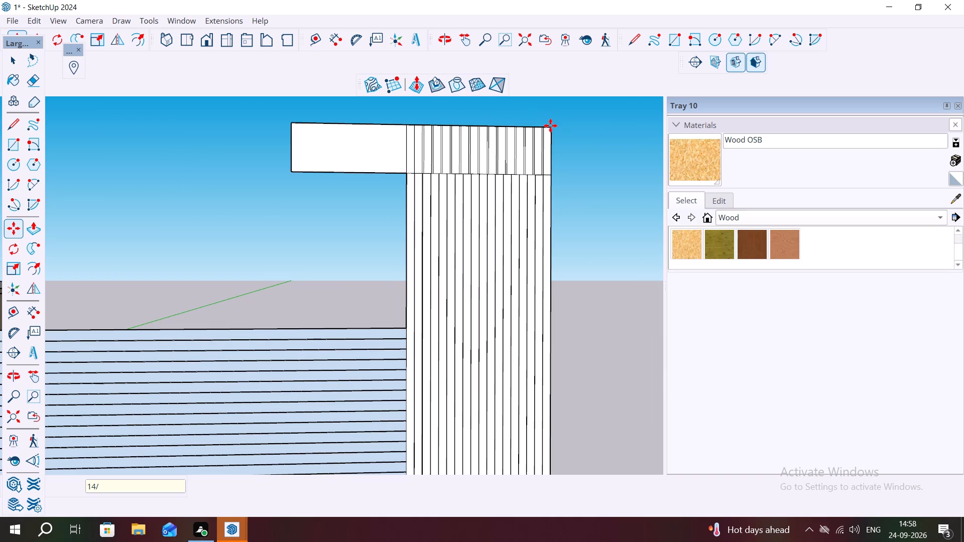
key("BackSpace")
type("15/")
key("Return")
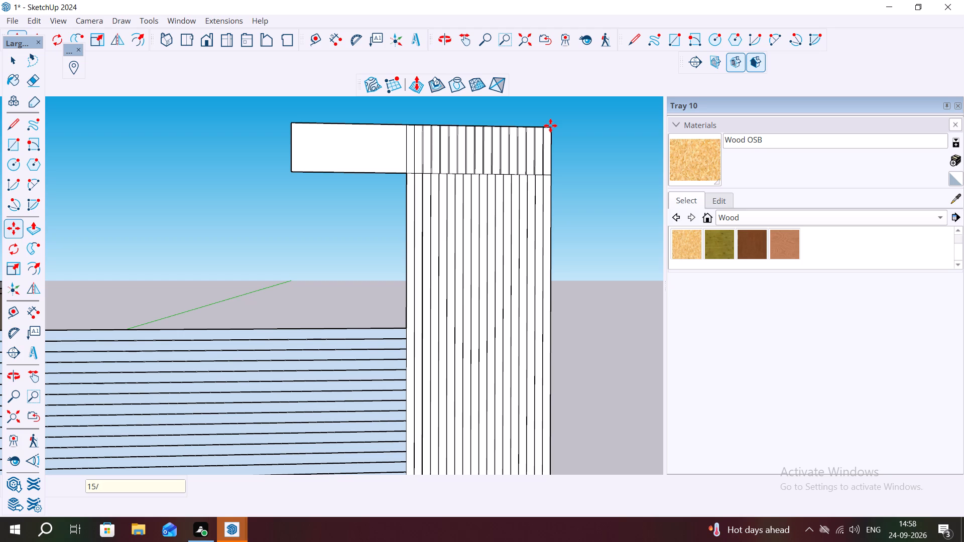
key("BackSpace")
type("16/")
key("Return")
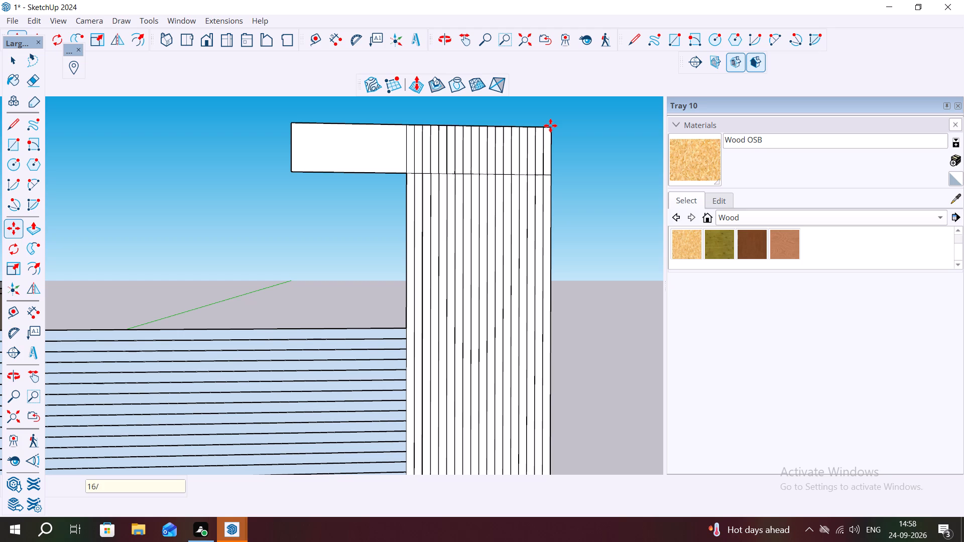
key("Escape")
key("space")
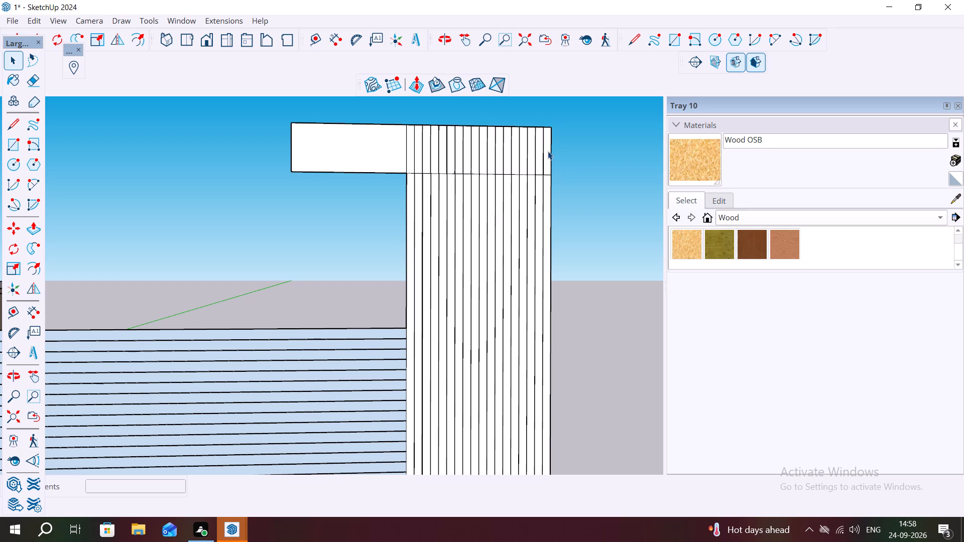
Paint the pillar's outermost vertical strip below the cap with Color L16 from the Colors collection.
left_click(548, 151)
scroll(759, 249, "down", 1)
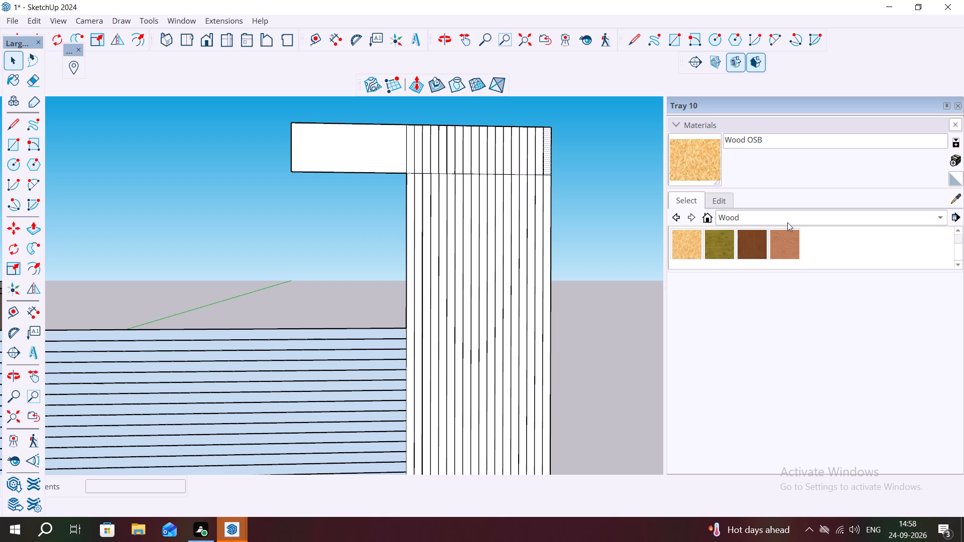
left_click(788, 221)
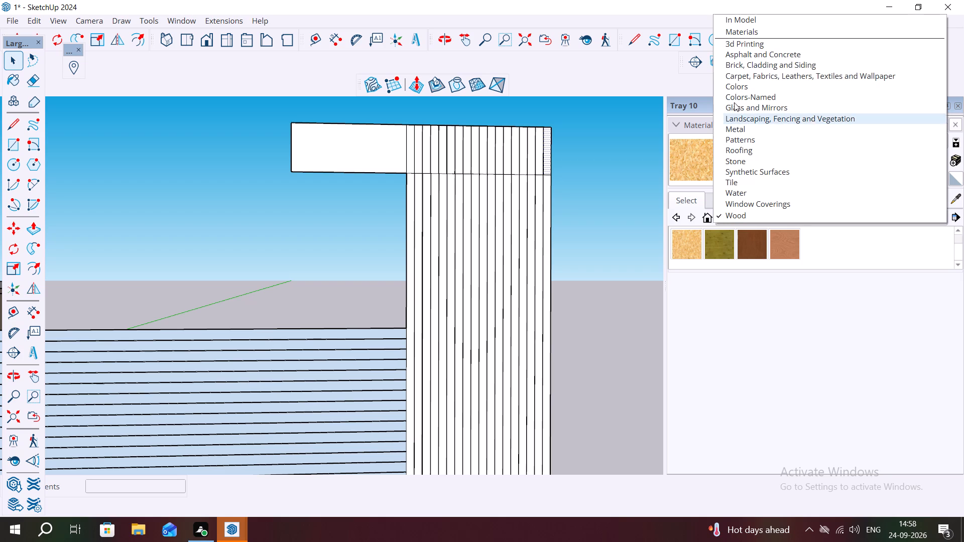
left_click(734, 90)
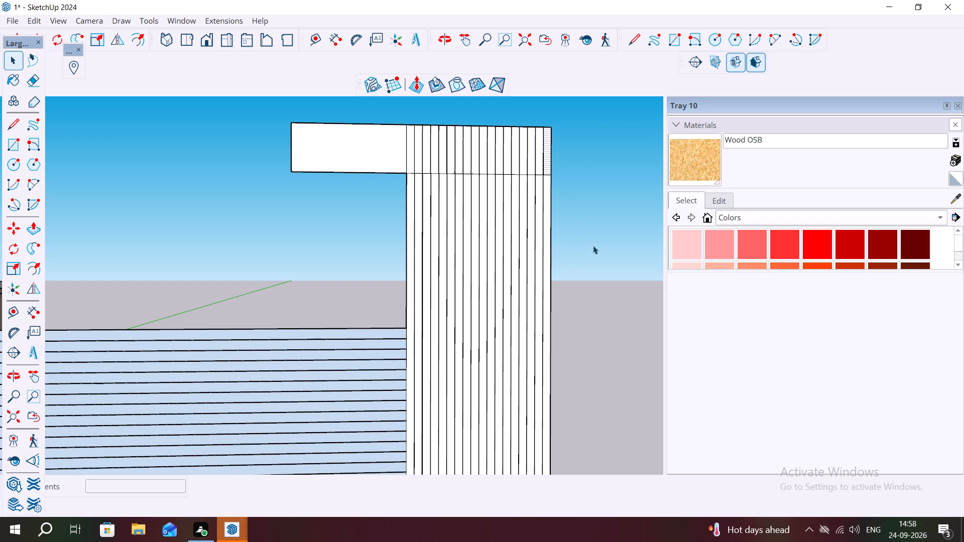
scroll(877, 241, "down", 3)
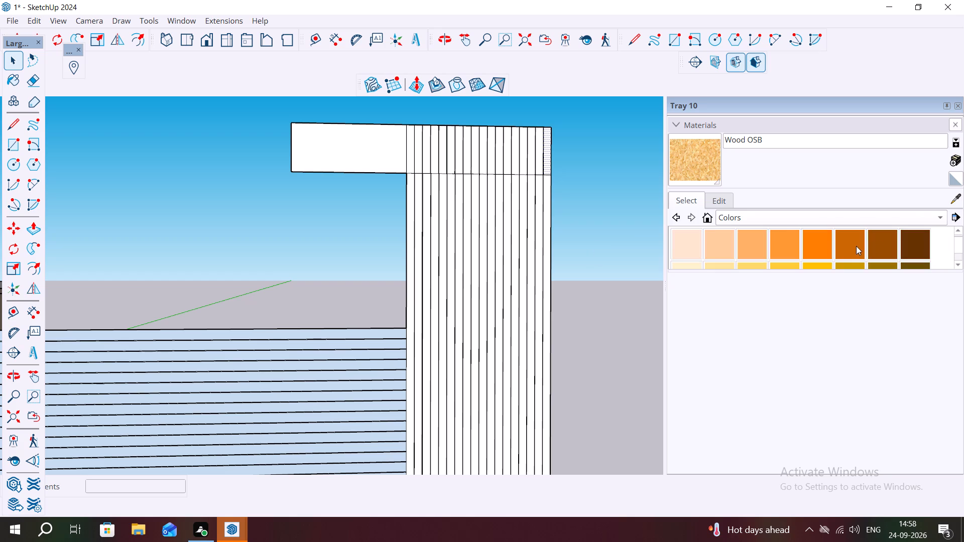
scroll(856, 246, "down", 9)
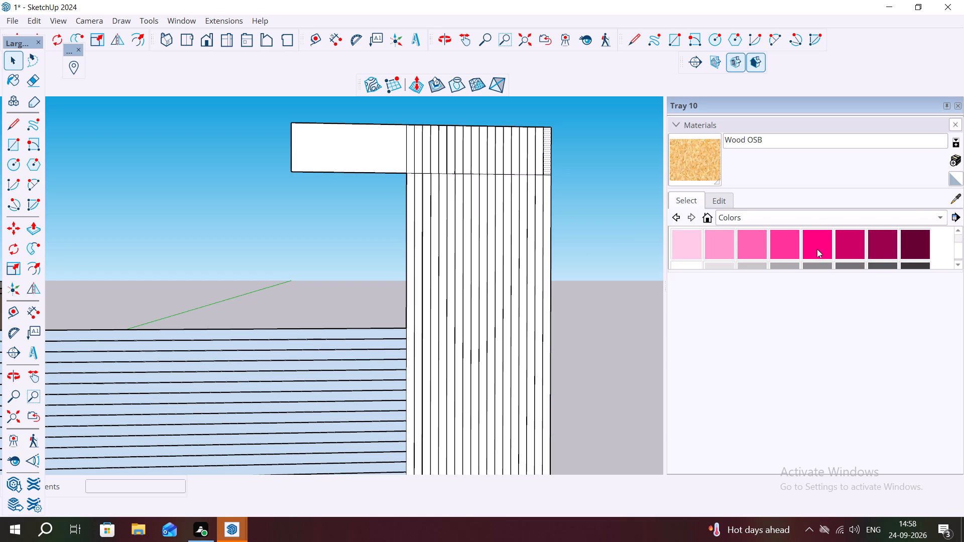
scroll(873, 243, "down", 1)
scroll(873, 243, "up", 2)
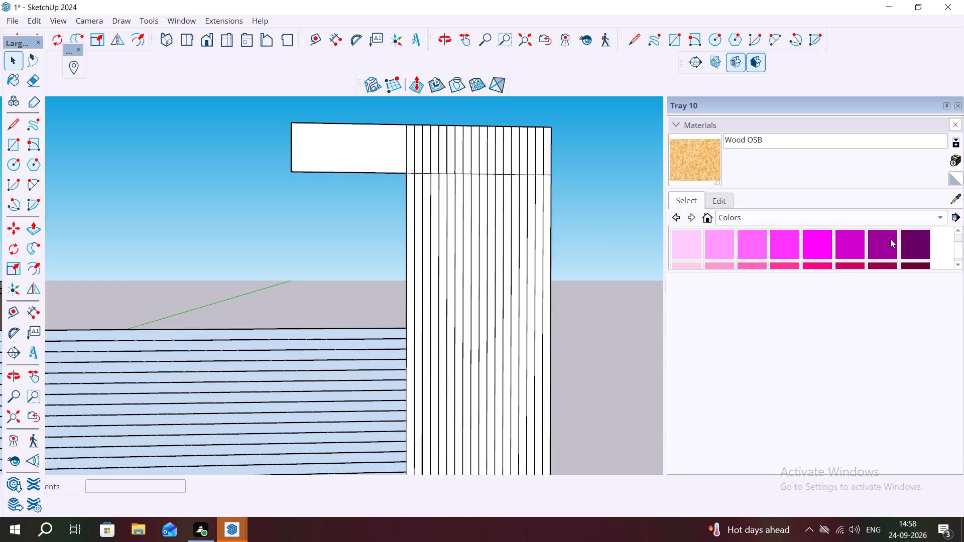
scroll(845, 244, "down", 1)
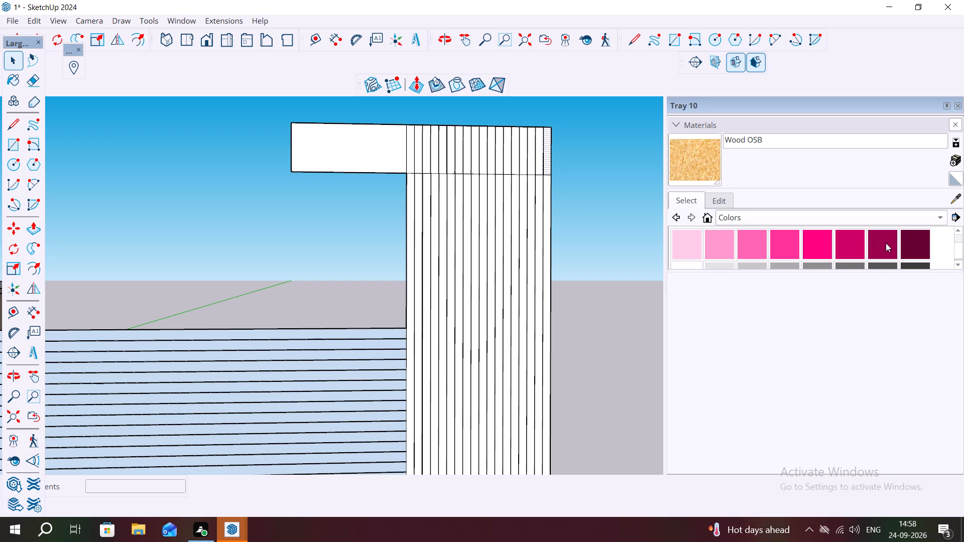
left_click(918, 245)
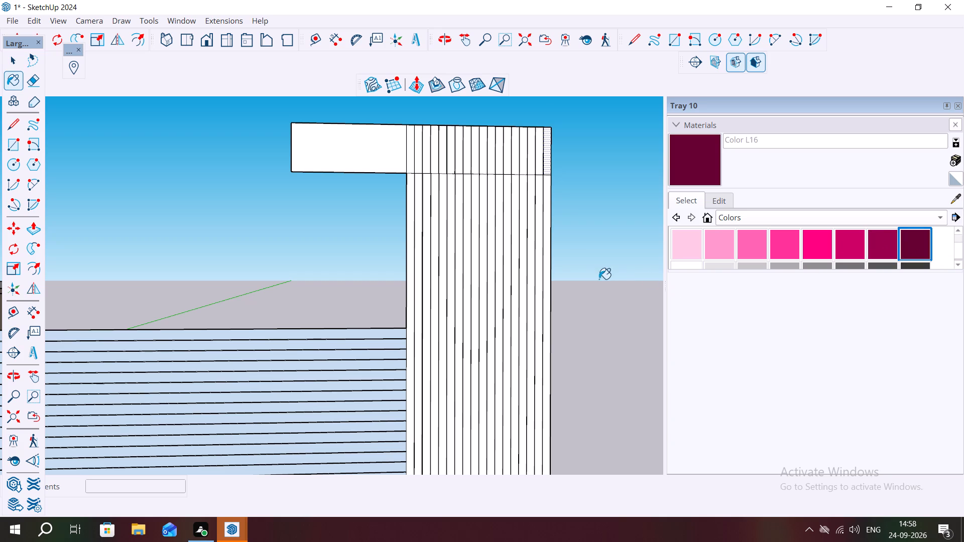
scroll(558, 256, "up", 3)
scroll(576, 252, "down", 2)
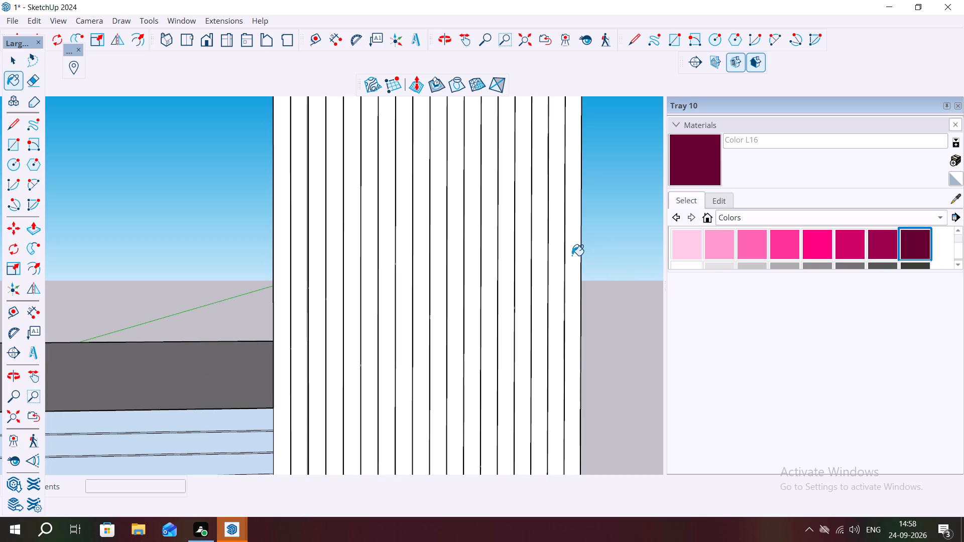
key("Escape")
key("space")
left_click(572, 255)
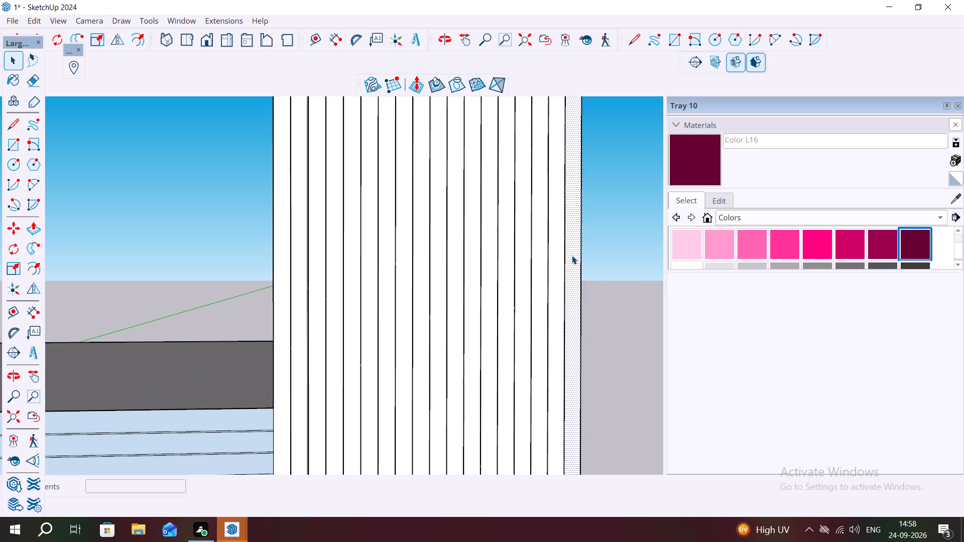
left_click(920, 239)
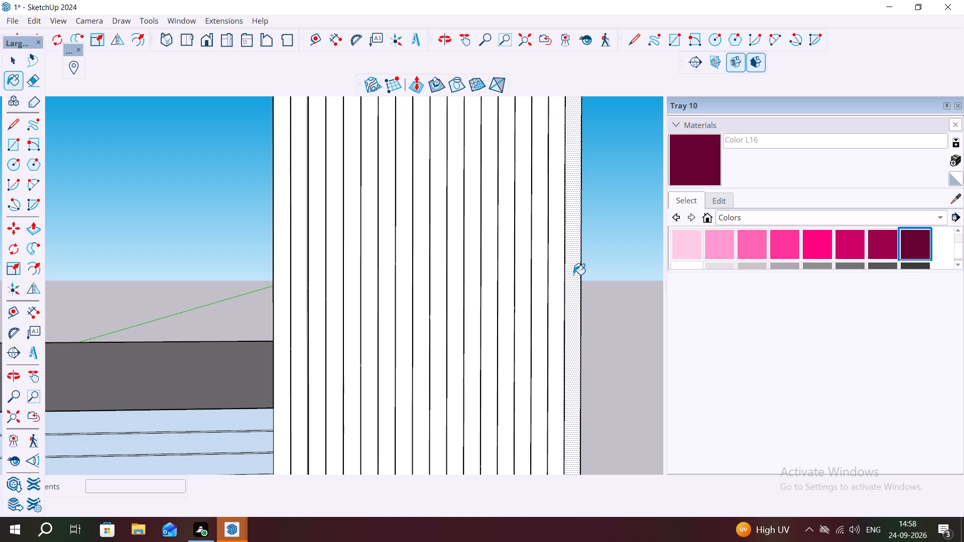
left_click(573, 275)
Paint the next three alternate strips inward from the pillar's painted outer strip with Color L16, leaving a white strip between each.
key("space")
left_click(540, 282)
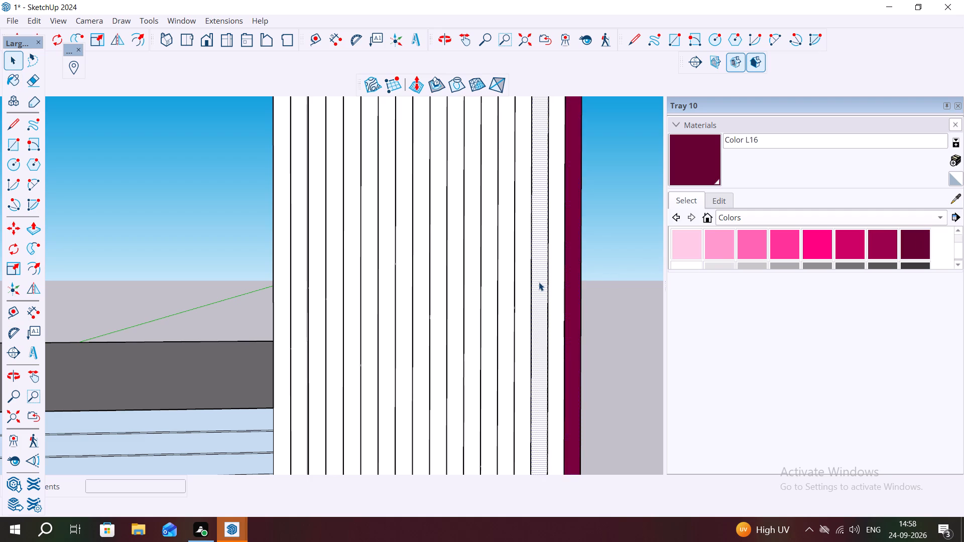
left_click(912, 239)
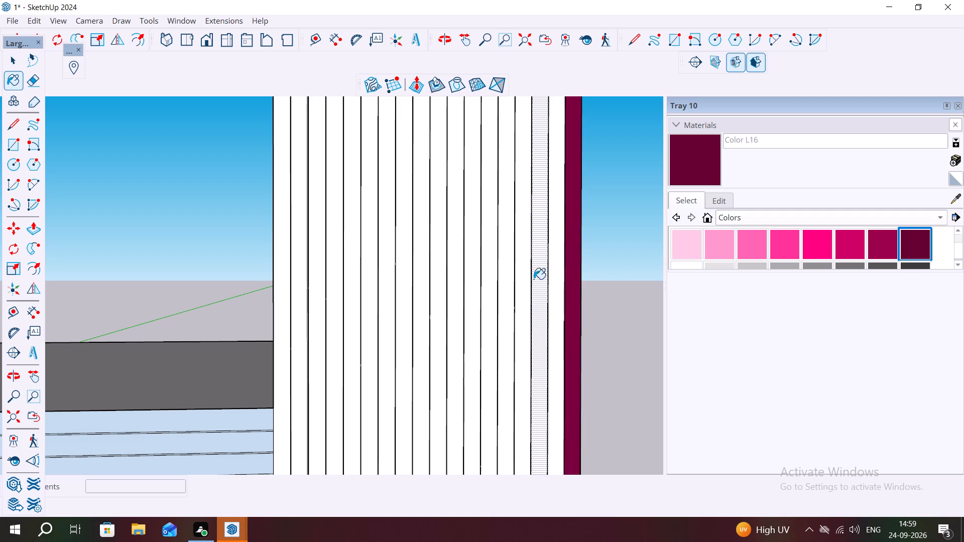
left_click(537, 281)
key("space")
left_click(508, 284)
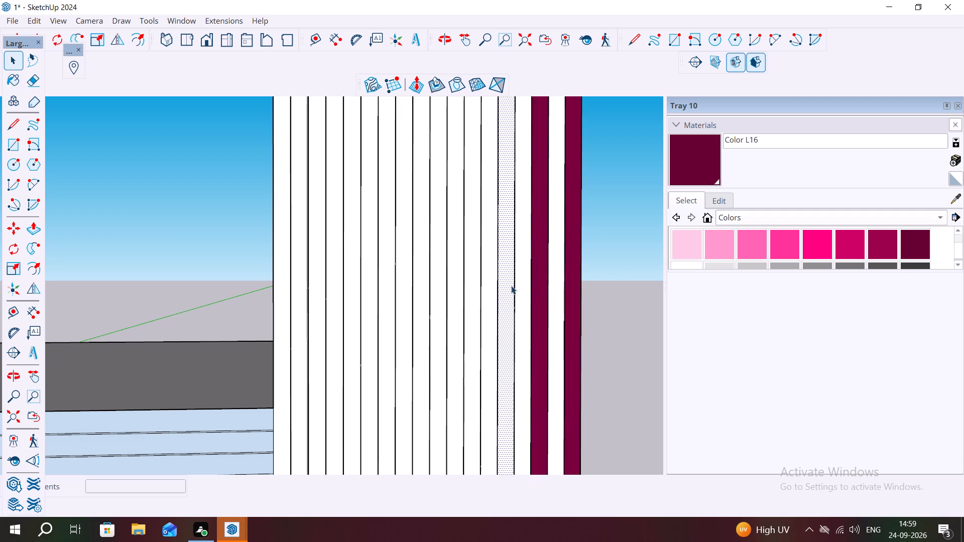
left_click(913, 254)
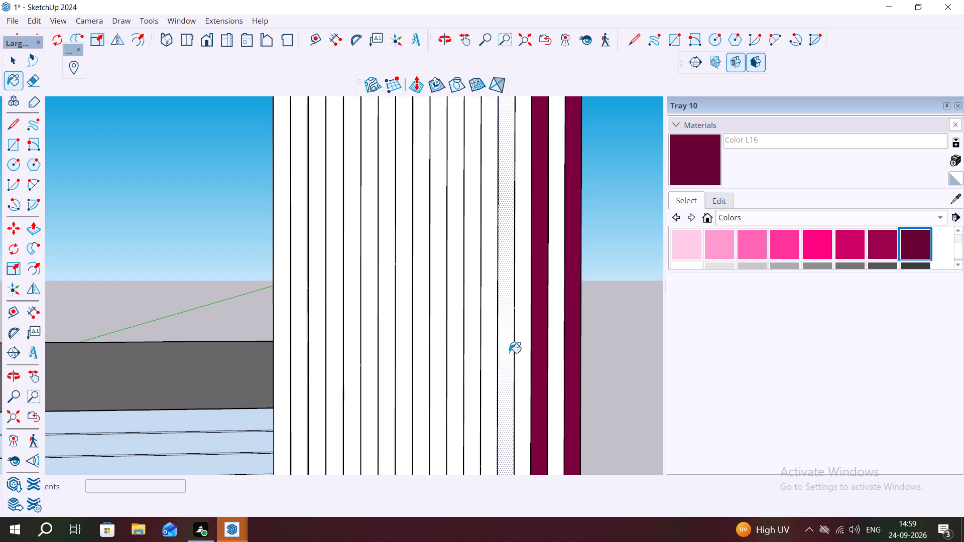
left_click(507, 353)
key("space")
left_click(471, 362)
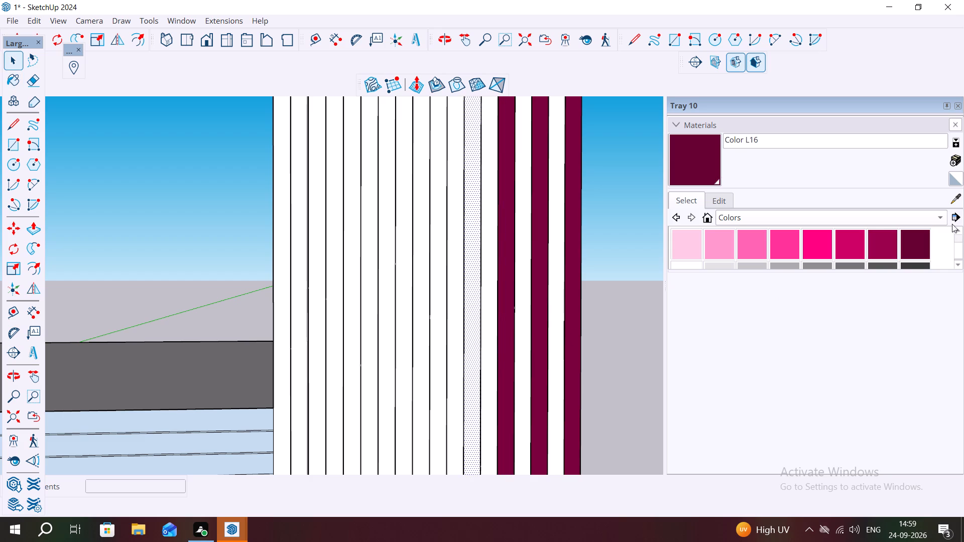
left_click(913, 240)
left_click(471, 368)
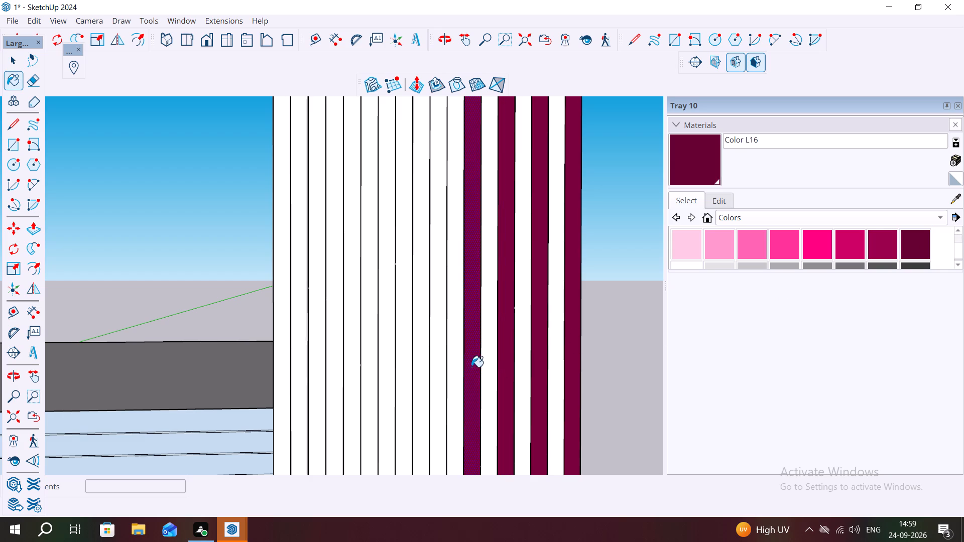
key("Escape")
Continue the alternating pattern inward across the pillar, painting three more strips with Color L16.
key("space")
left_click(432, 384)
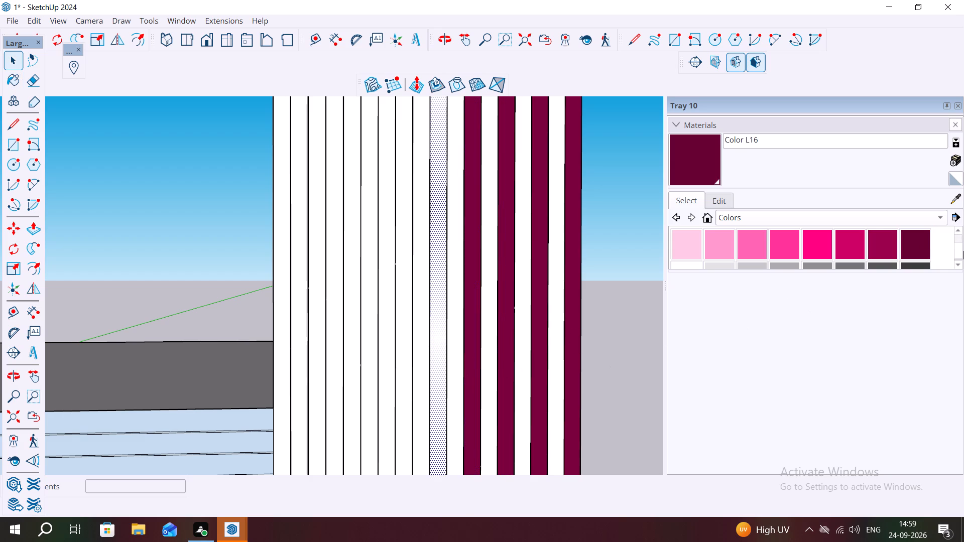
left_click(921, 243)
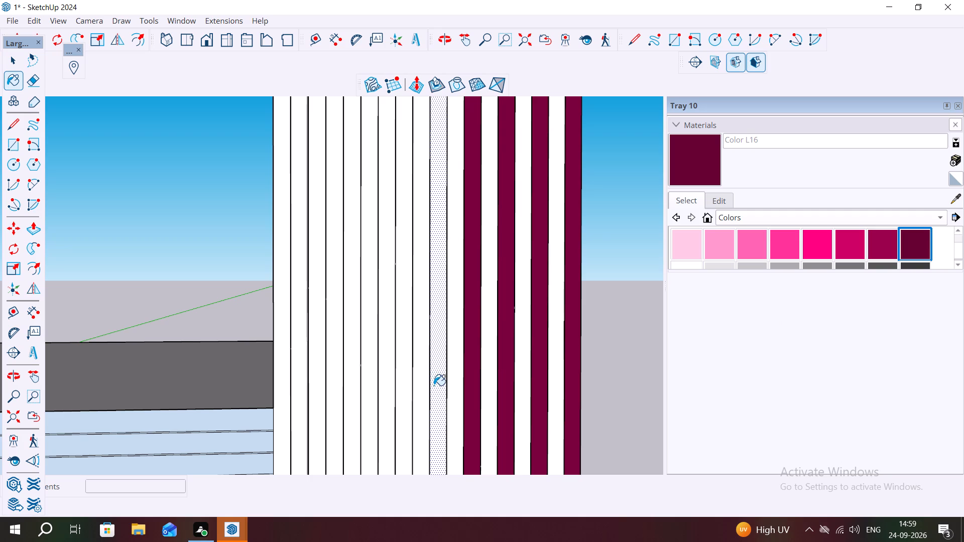
left_click(434, 385)
key("space")
left_click(402, 391)
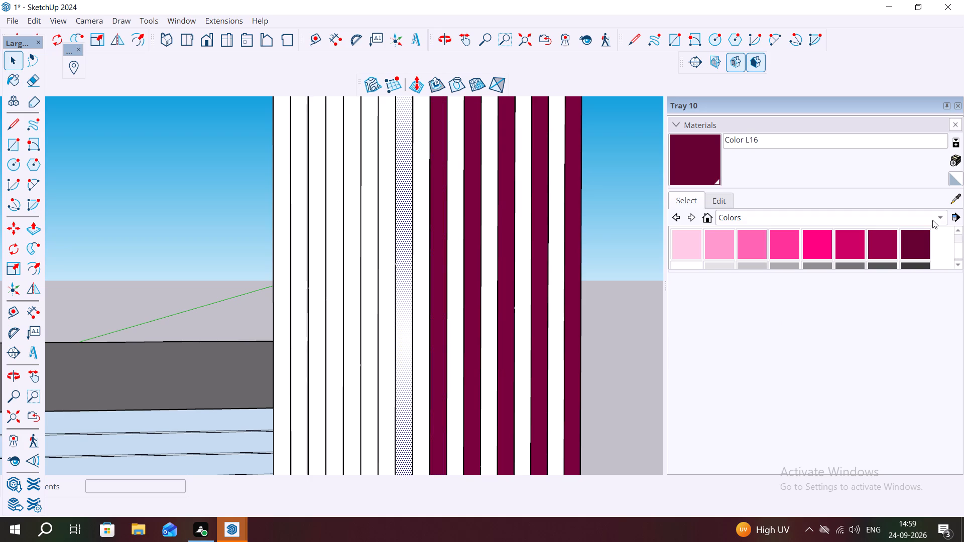
left_click(917, 248)
left_click(398, 379)
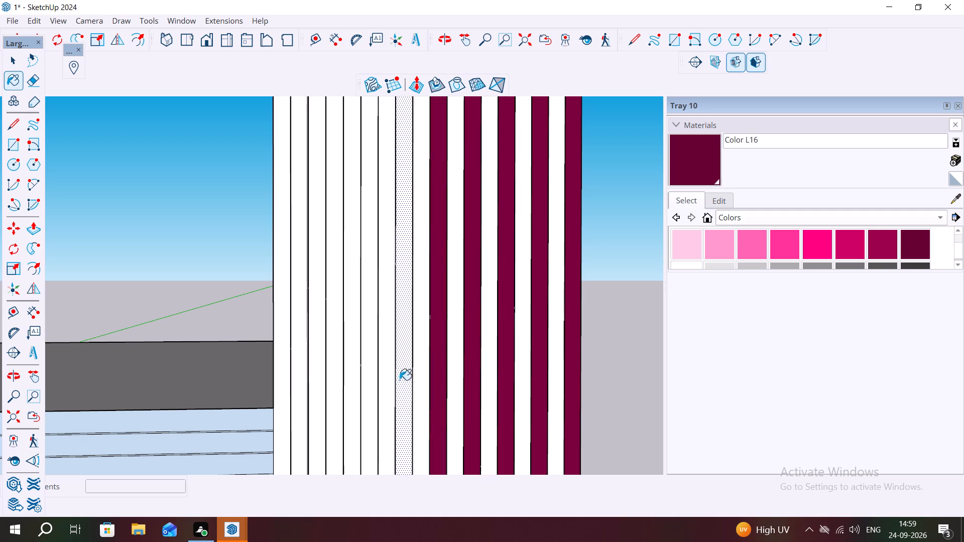
key("space")
left_click(369, 383)
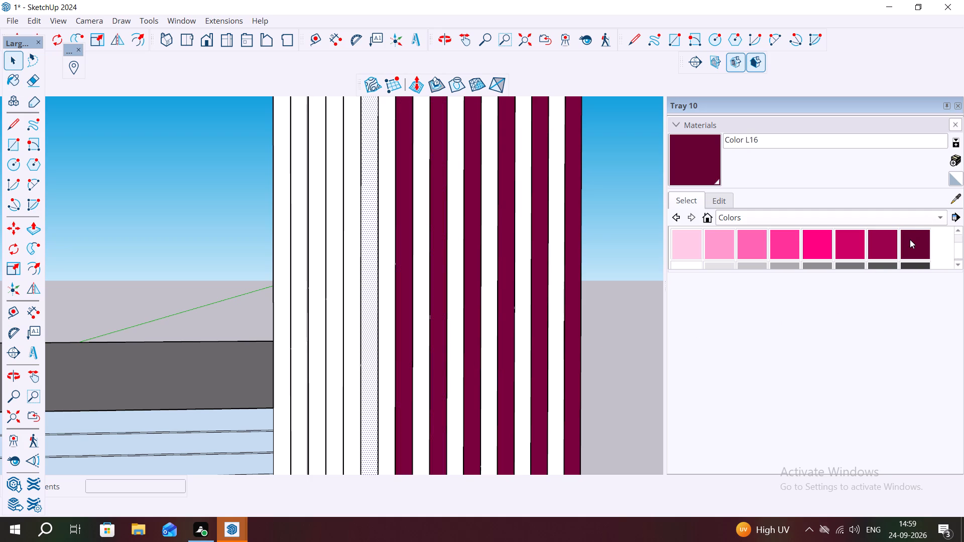
left_click(910, 239)
left_click(365, 394)
Paint the last two alternate strips near the pillar's inner edge with Color L16, keeping the innermost strip white.
key("space")
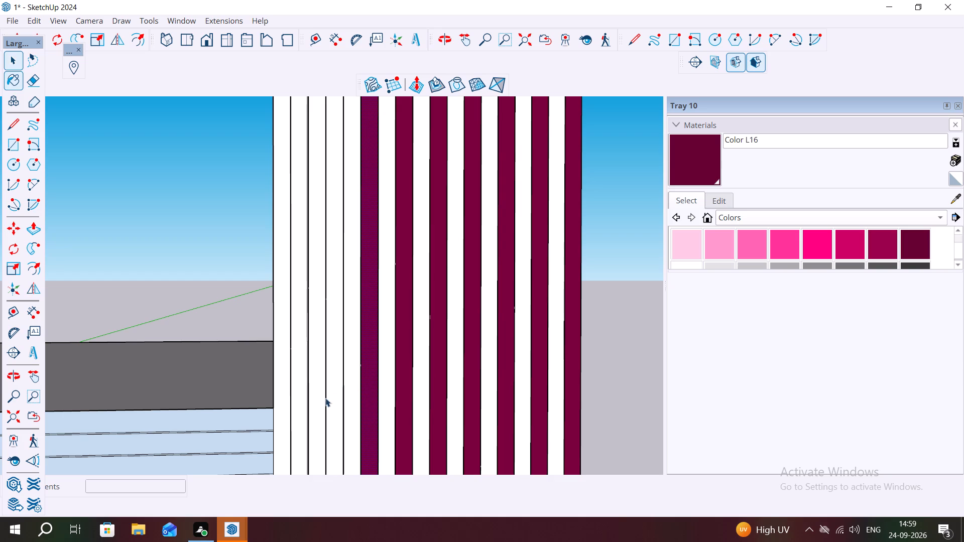
left_click(328, 399)
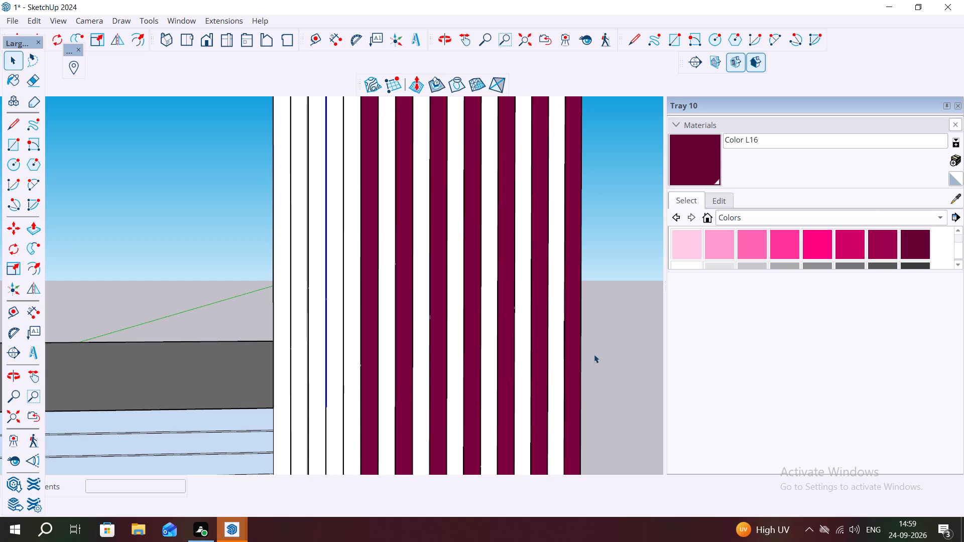
left_click(344, 431)
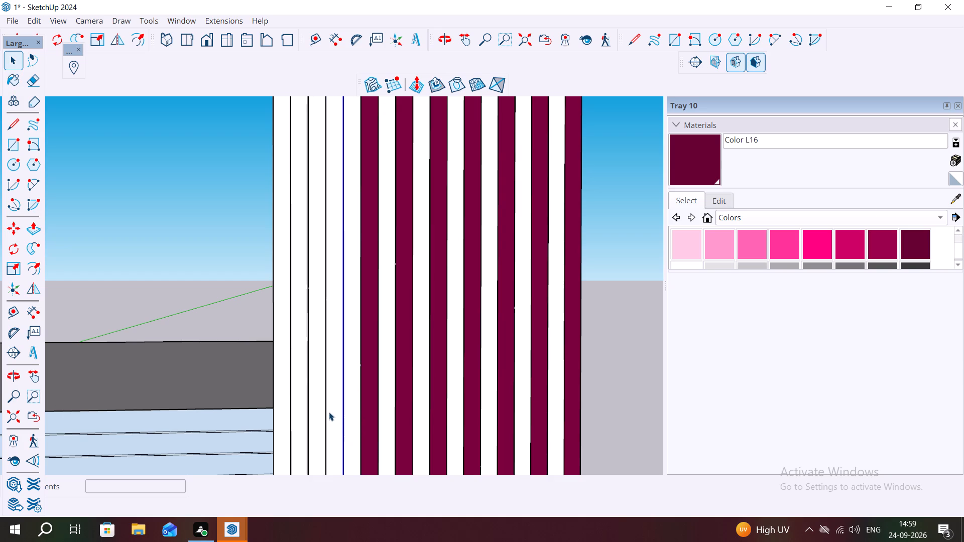
left_click(329, 412)
left_click(919, 237)
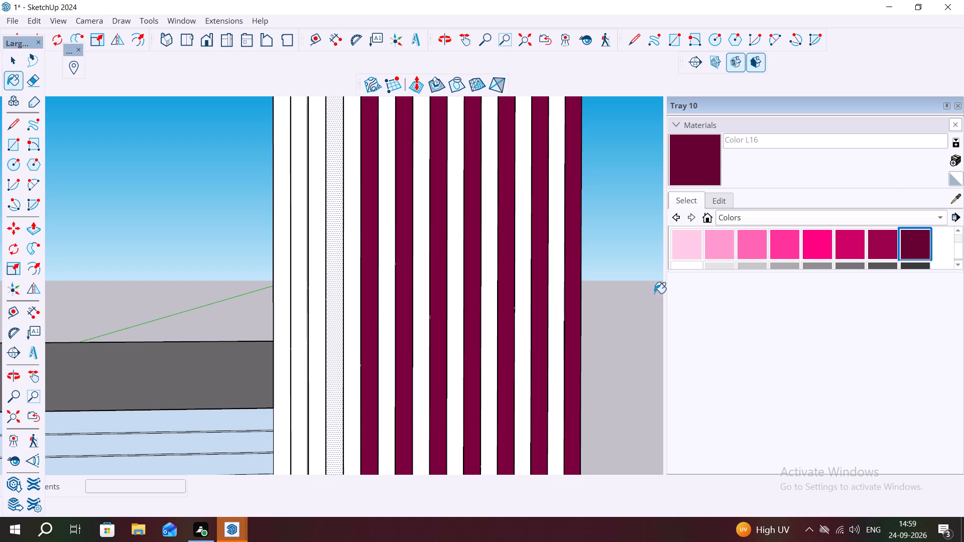
left_click(334, 333)
key("space")
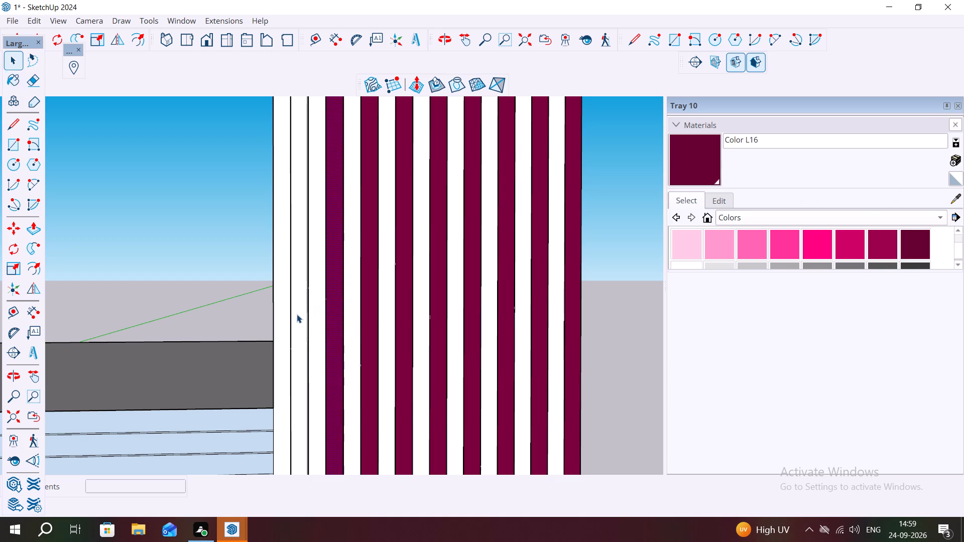
left_click(297, 314)
left_click(920, 244)
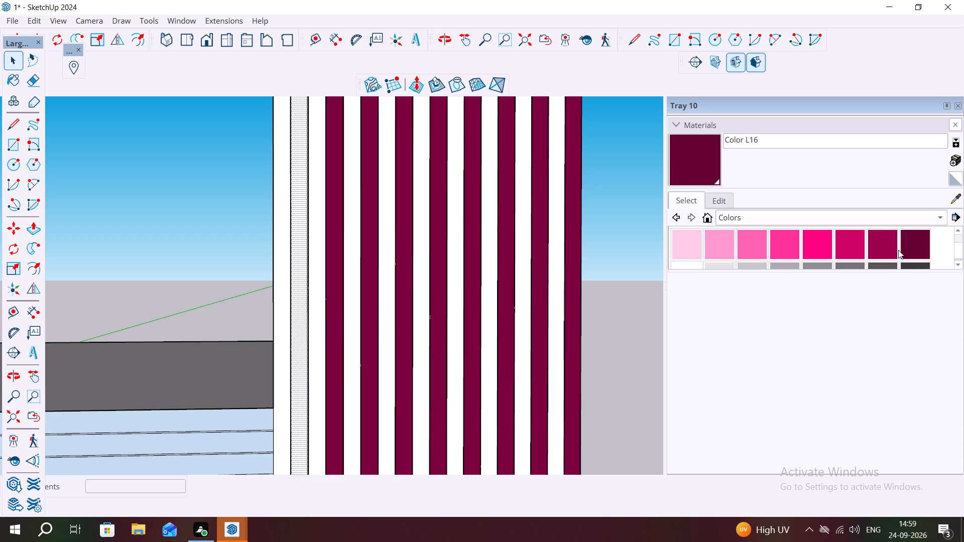
left_click(923, 243)
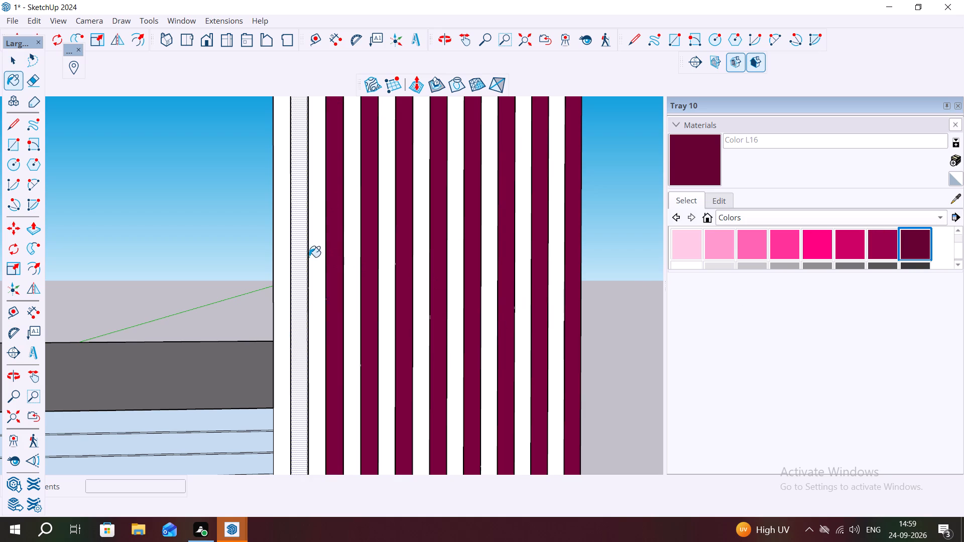
left_click(296, 270)
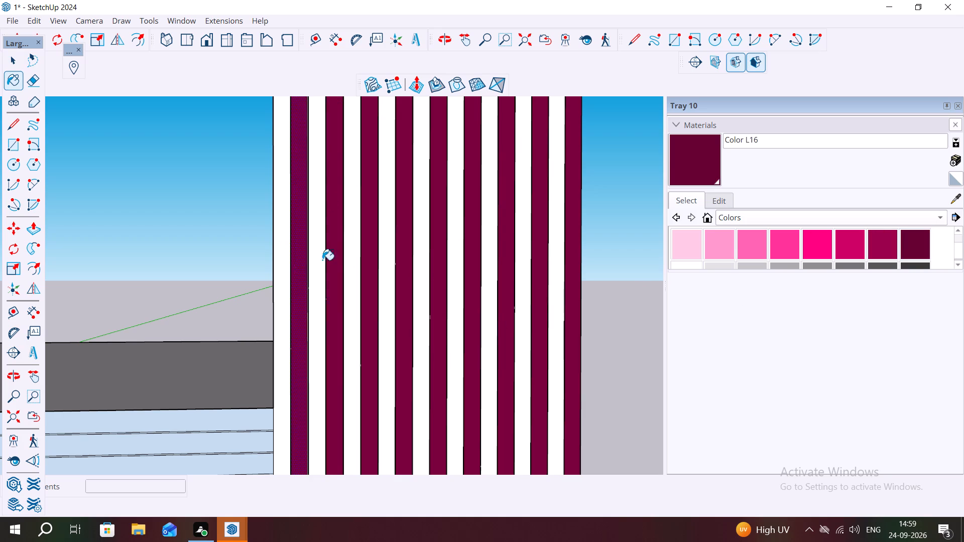
key("Escape")
Erase the horizontal joint lines between the cap and the pillar across the three innermost white strips.
scroll(517, 260, "down", 2)
scroll(668, 259, "down", 4)
key("space")
scroll(570, 197, "up", 2)
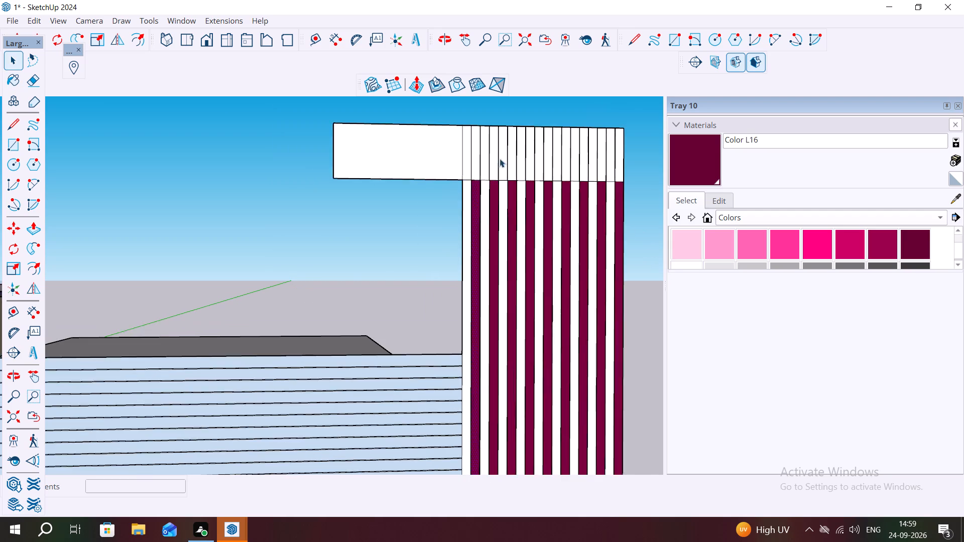
scroll(495, 152, "up", 9)
key("e")
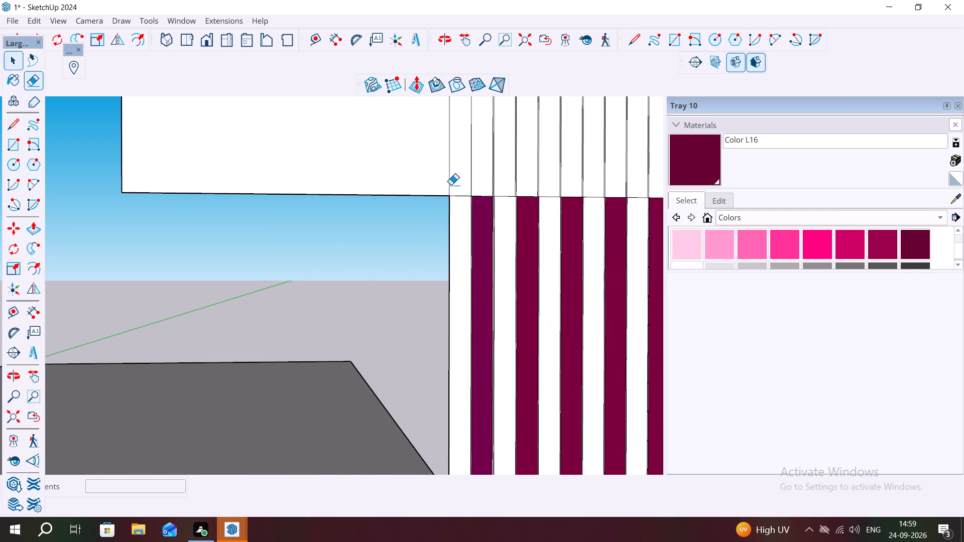
left_click(457, 195)
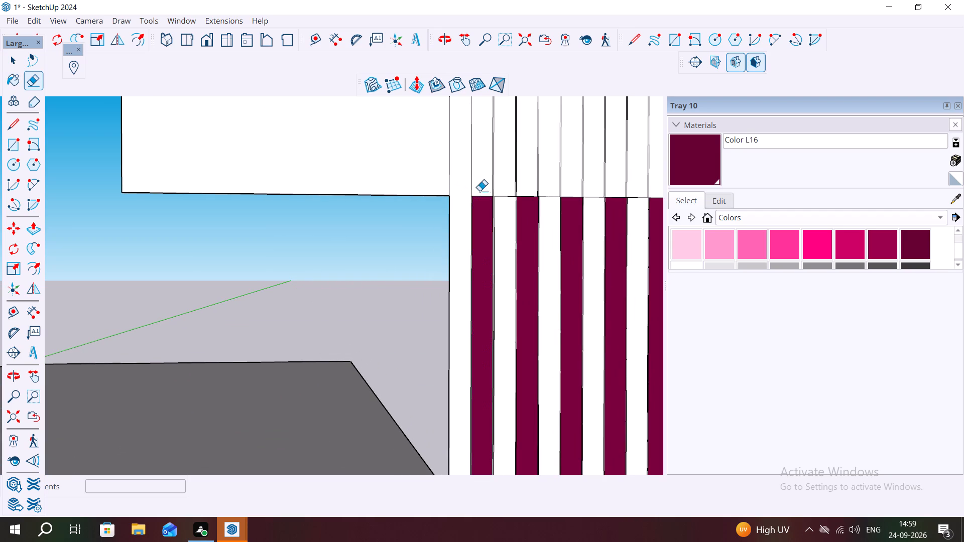
left_click(483, 194)
left_click(505, 194)
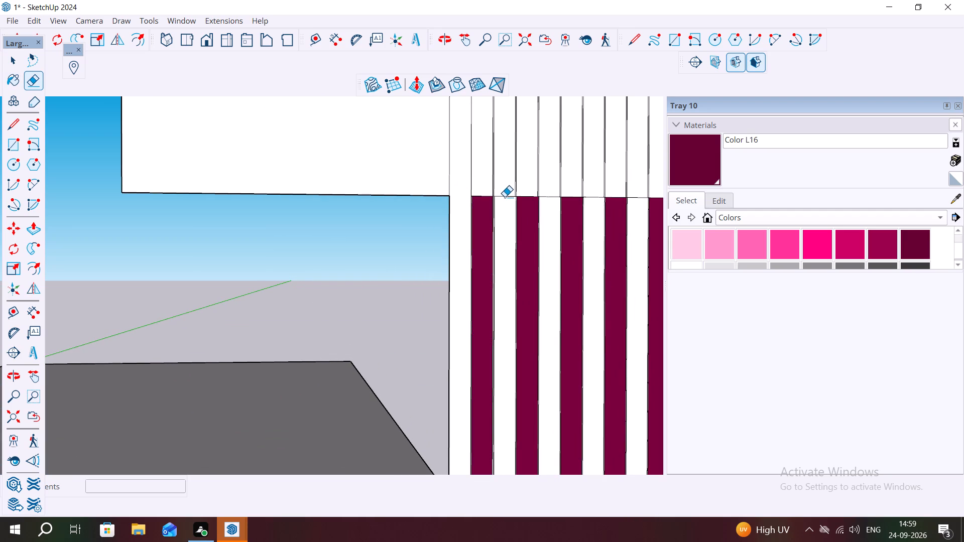
left_click(508, 195)
left_click(542, 196)
left_click(592, 196)
Erase the duplicate vertical lines beside the innermost painted strip, both above and below the cap joint.
scroll(565, 193, "up", 5)
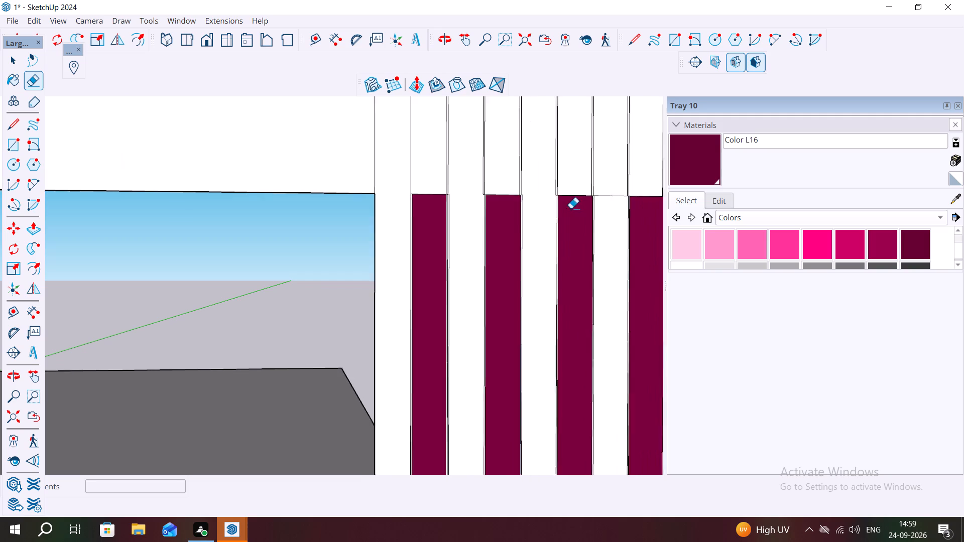
scroll(571, 208, "up", 12)
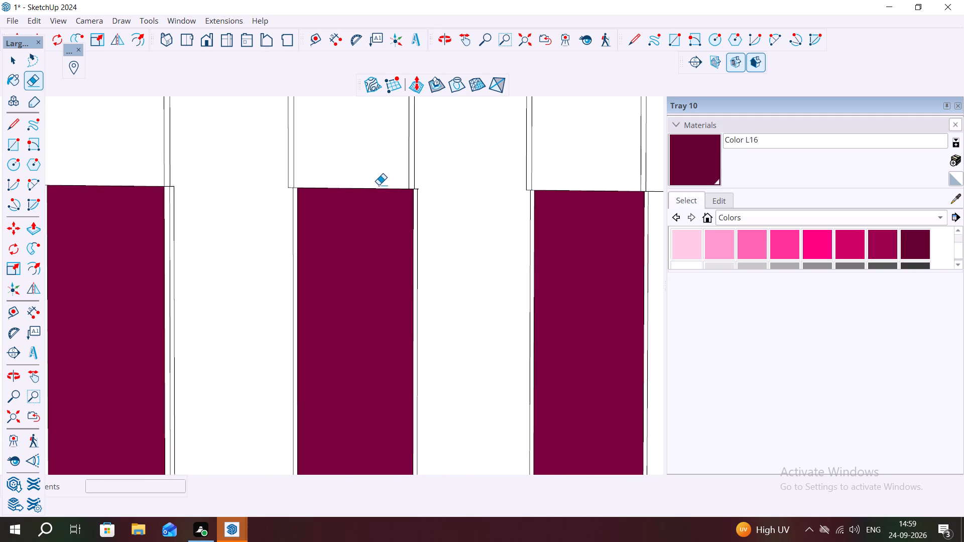
left_click(174, 204)
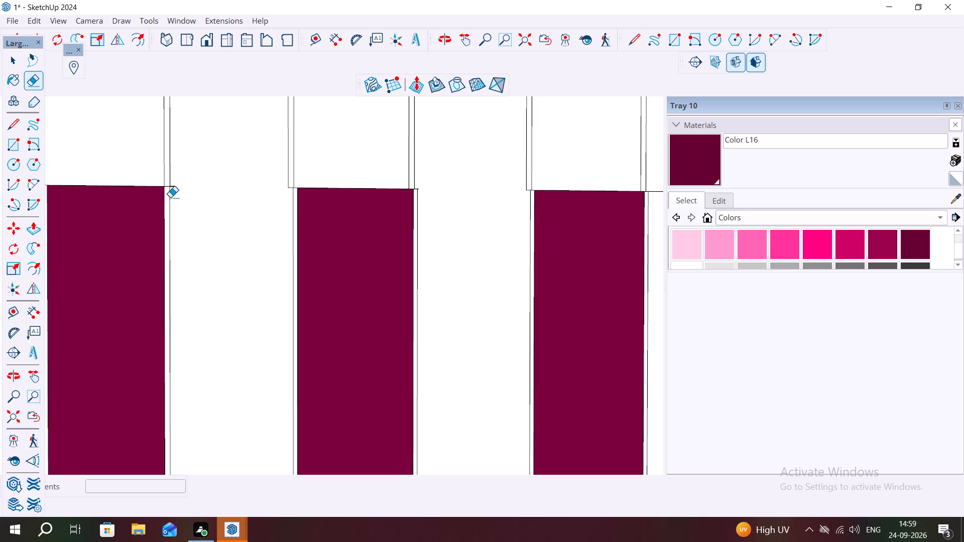
left_click(169, 186)
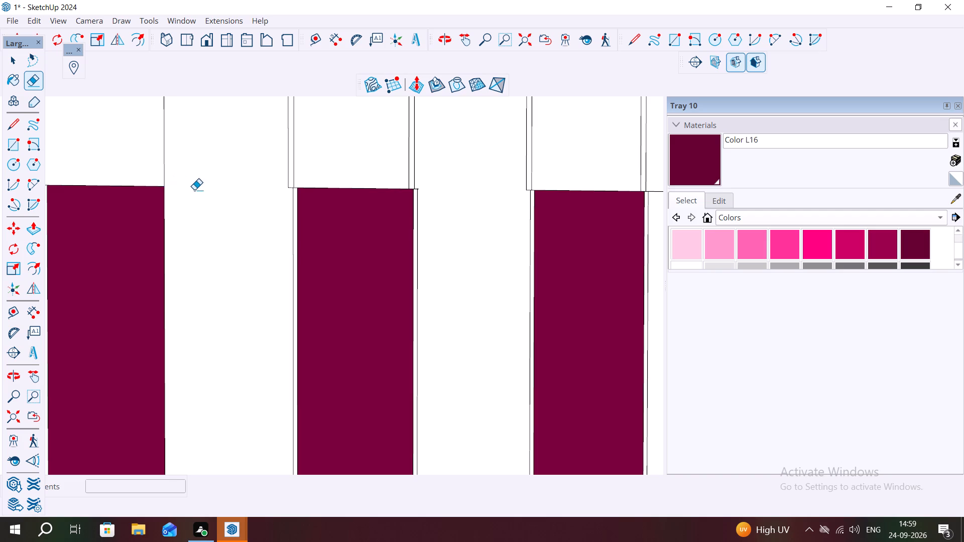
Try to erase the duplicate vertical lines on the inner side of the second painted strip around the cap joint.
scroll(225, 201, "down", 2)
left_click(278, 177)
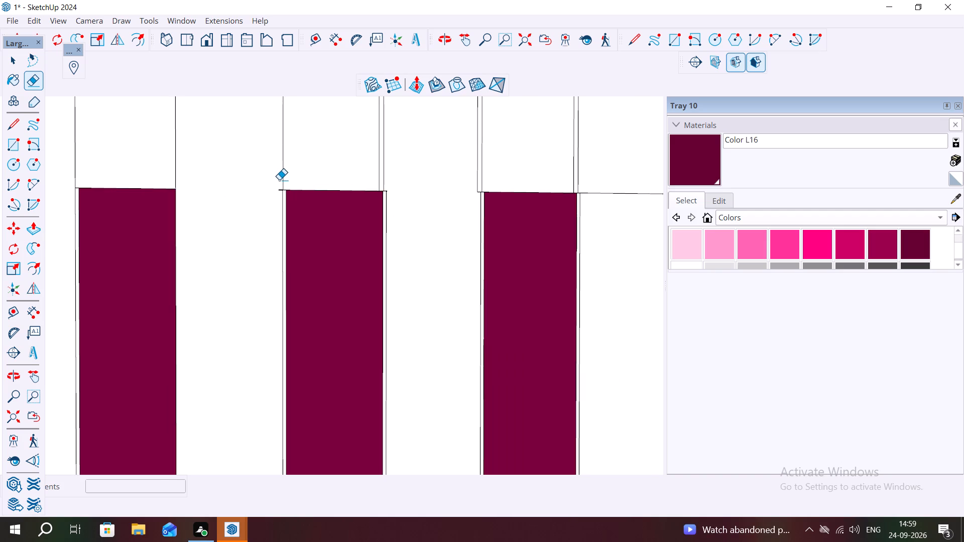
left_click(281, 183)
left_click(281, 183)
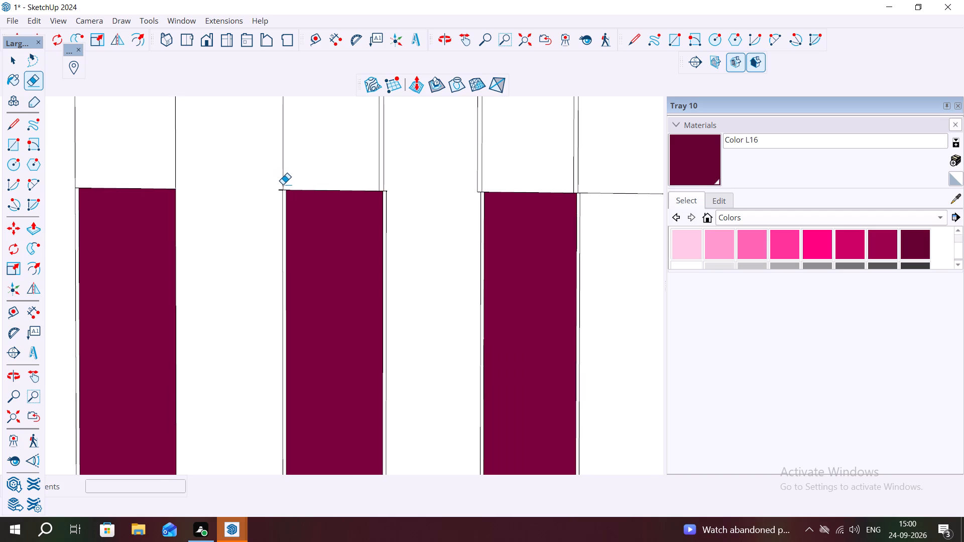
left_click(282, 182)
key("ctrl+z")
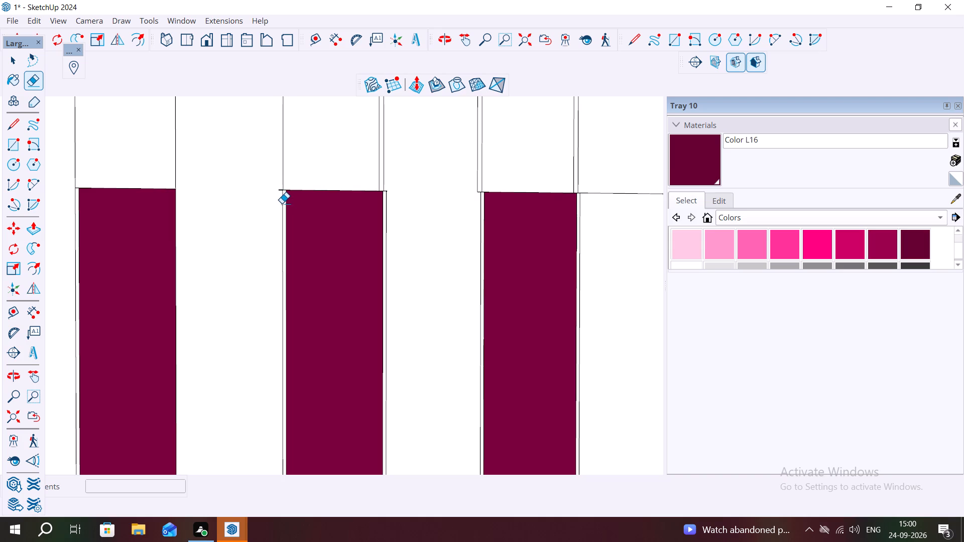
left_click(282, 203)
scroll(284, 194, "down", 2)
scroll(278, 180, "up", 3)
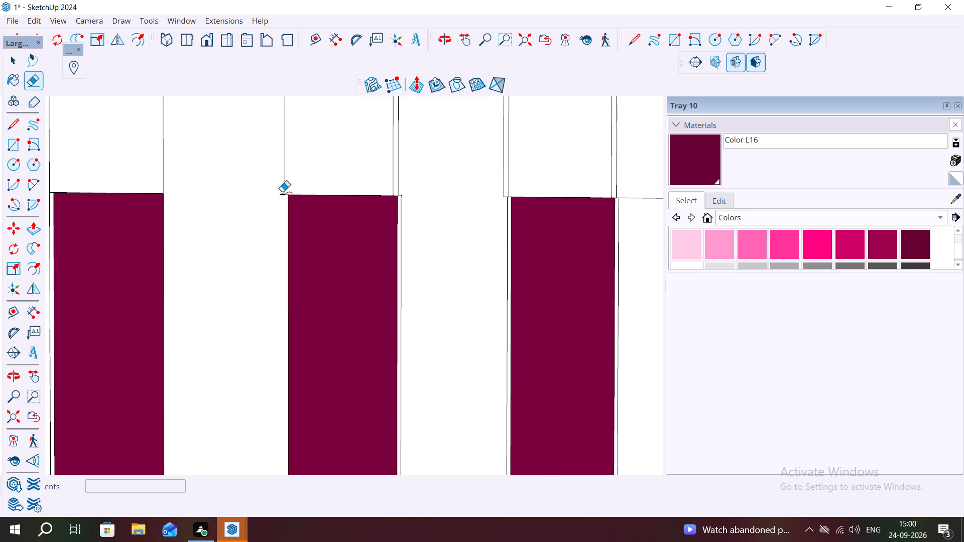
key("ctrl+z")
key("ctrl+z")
Erase the cap joint lines above the five innermost painted strips so their Color L16 fill extends up through the cap.
scroll(292, 204, "down", 1)
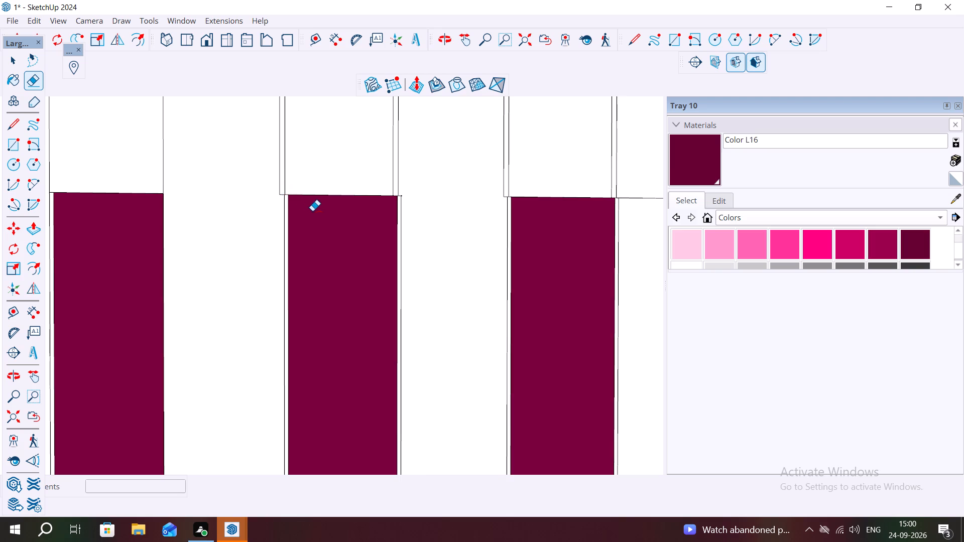
scroll(318, 210, "down", 15)
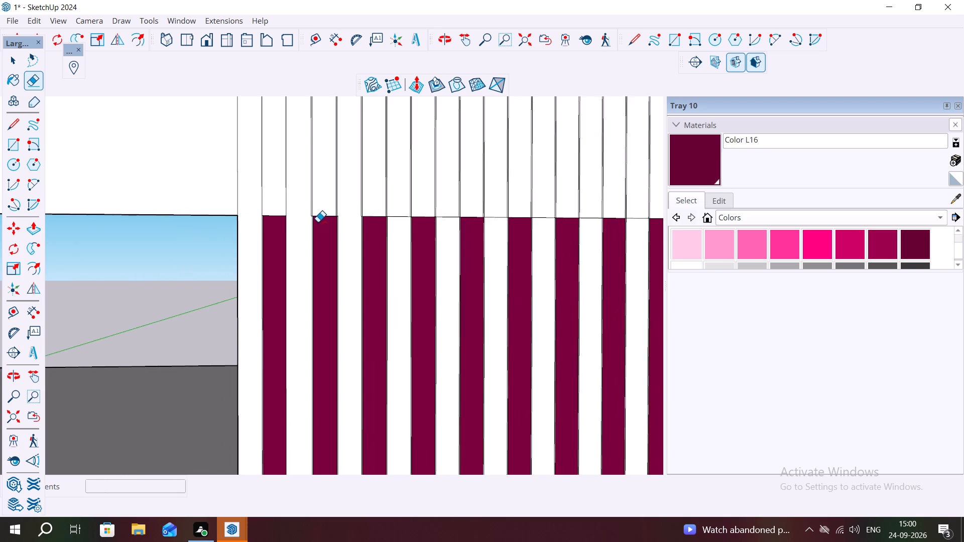
scroll(318, 217, "down", 8)
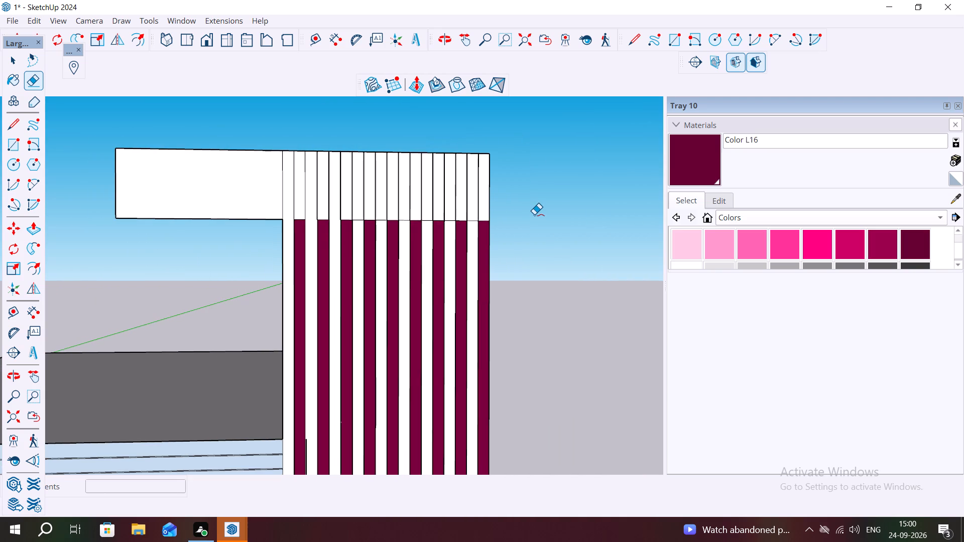
scroll(536, 211, "down", 3)
key("Escape")
key("space")
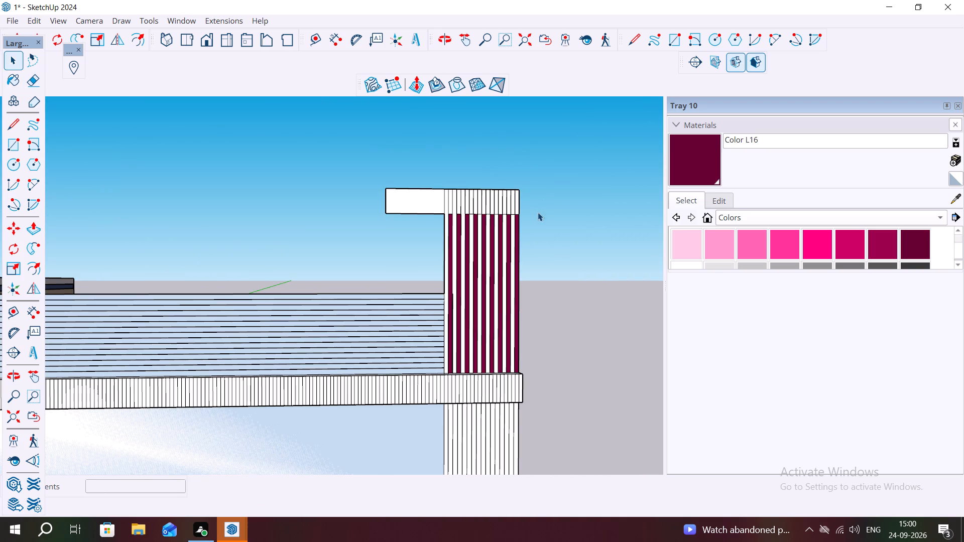
scroll(484, 201, "up", 12)
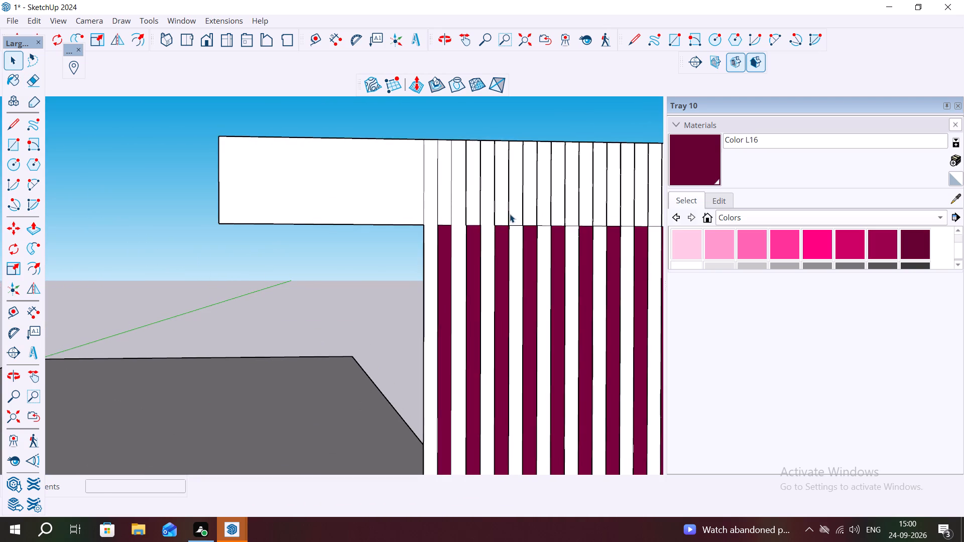
scroll(509, 216, "up", 9)
key("e")
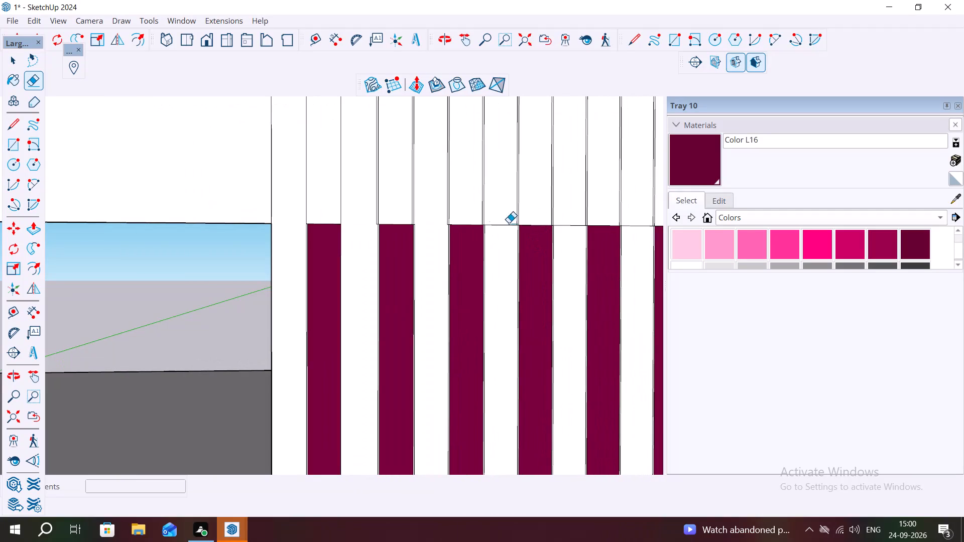
left_click(394, 223)
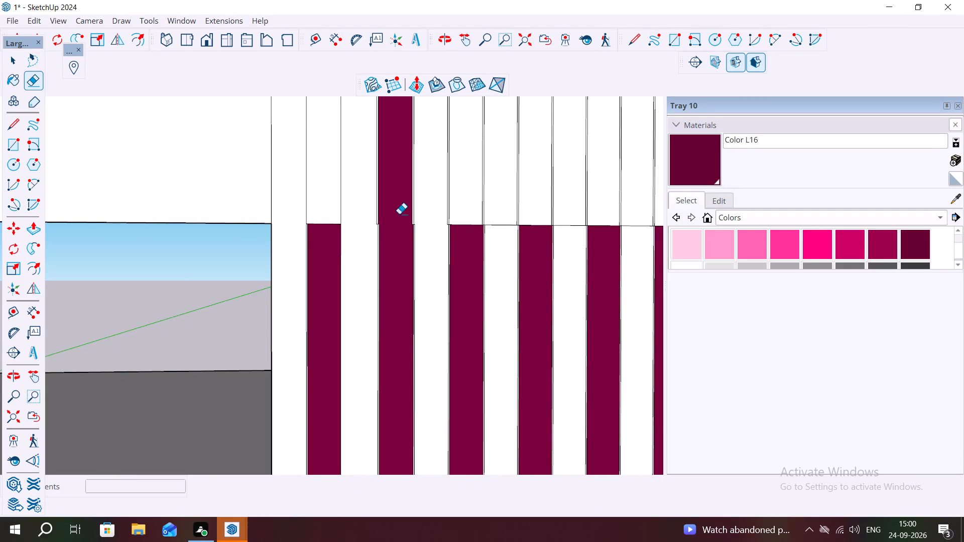
left_click(462, 224)
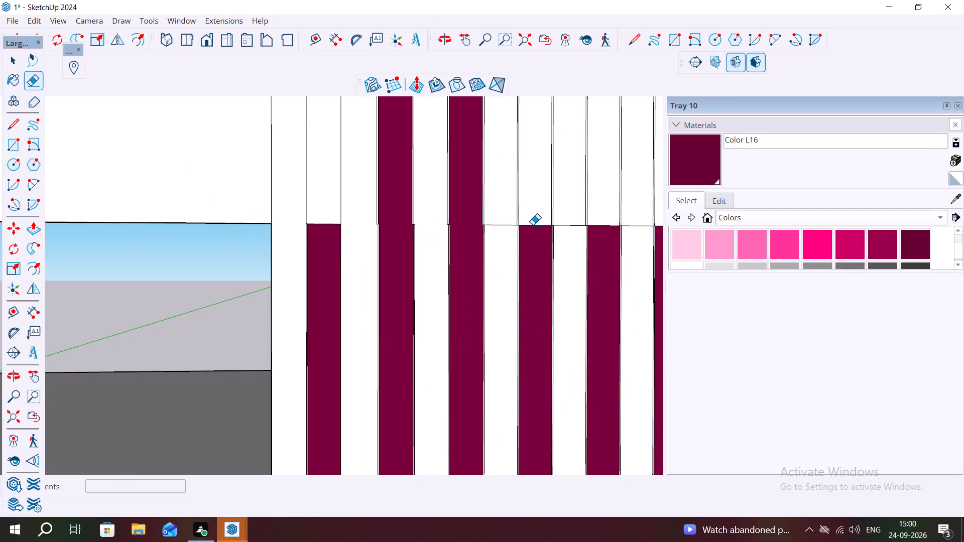
left_click(532, 225)
left_click(596, 225)
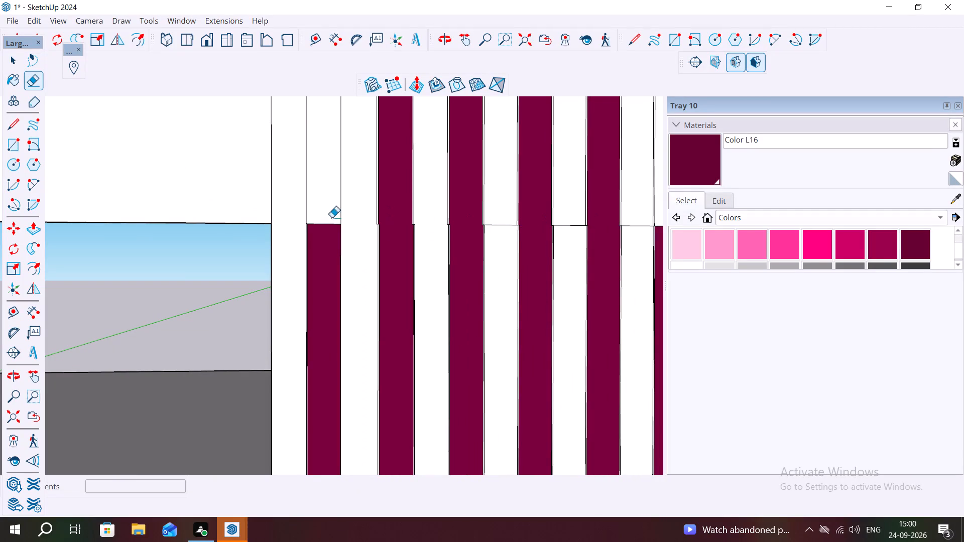
left_click(324, 222)
Erase the cap joint lines above the remaining four painted strips out to the pillar's outer edge.
scroll(276, 201, "down", 1)
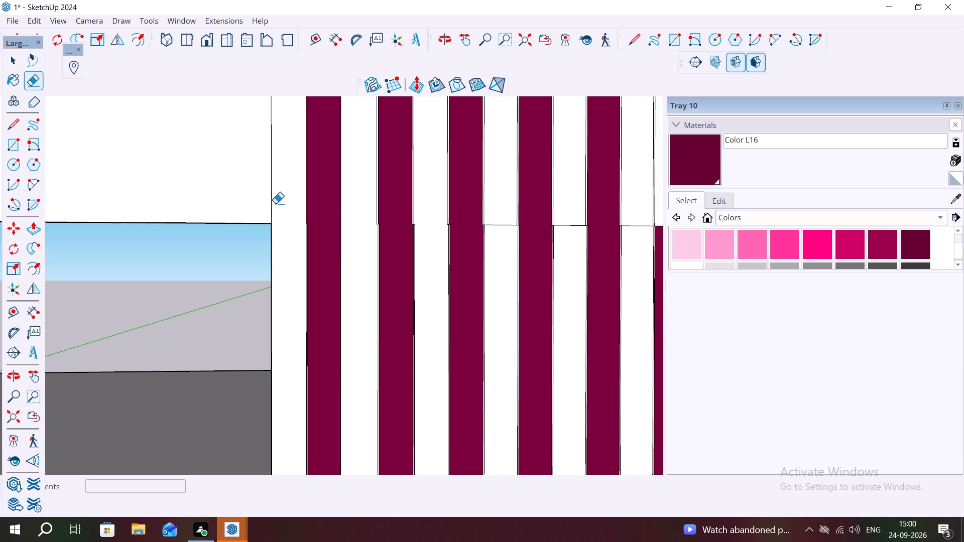
scroll(276, 203, "down", 5)
scroll(327, 211, "down", 2)
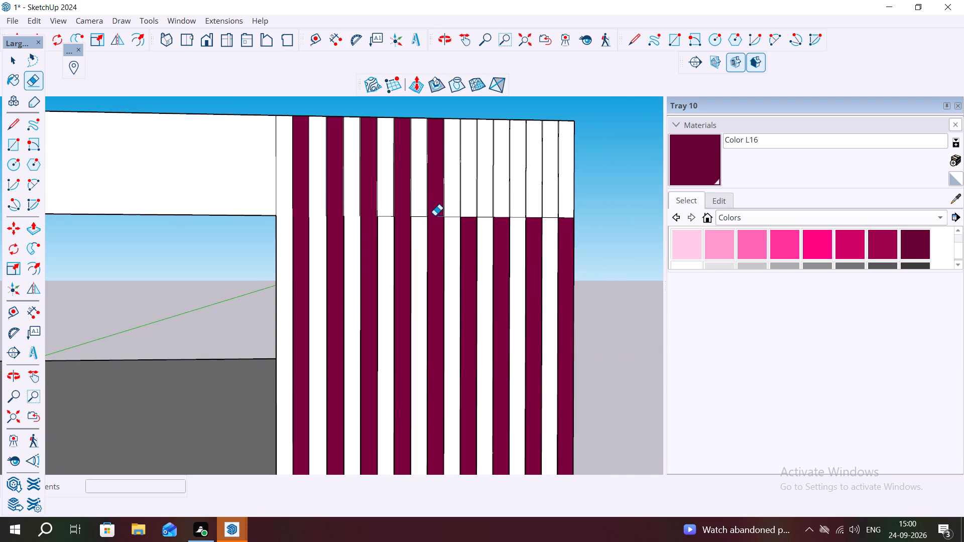
left_click(467, 217)
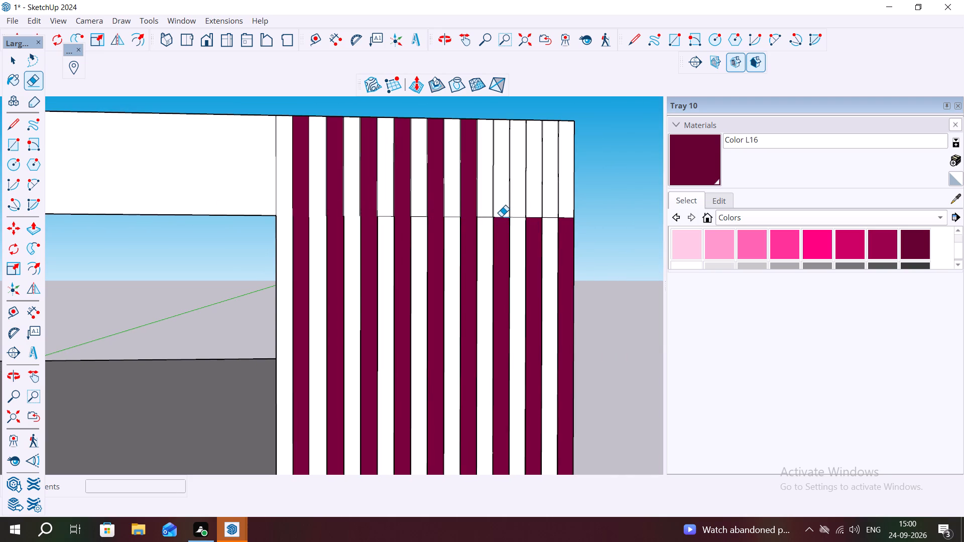
left_click(501, 216)
left_click(532, 216)
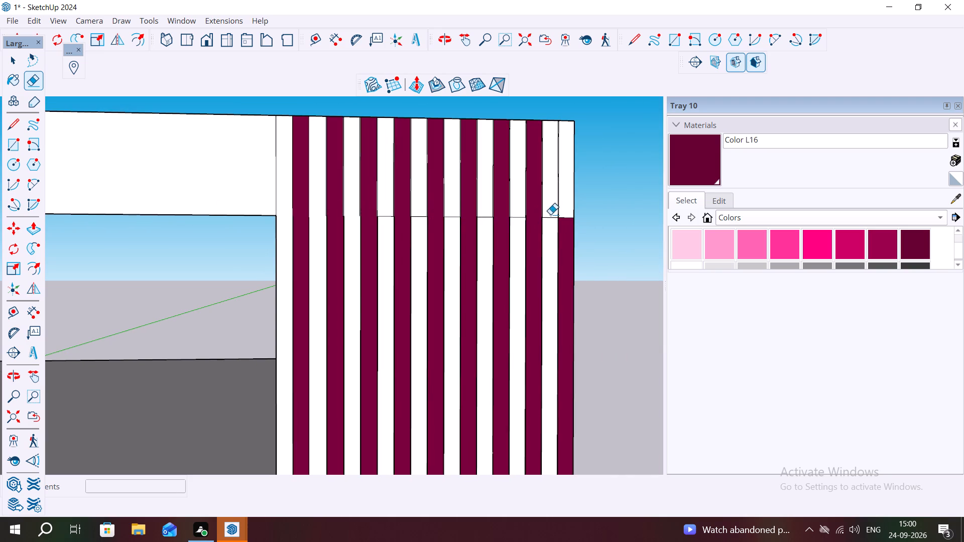
left_click(565, 217)
Delete the duplicate vertical lines beside the outermost painted strip, above and below the cap joint.
scroll(561, 199, "up", 4)
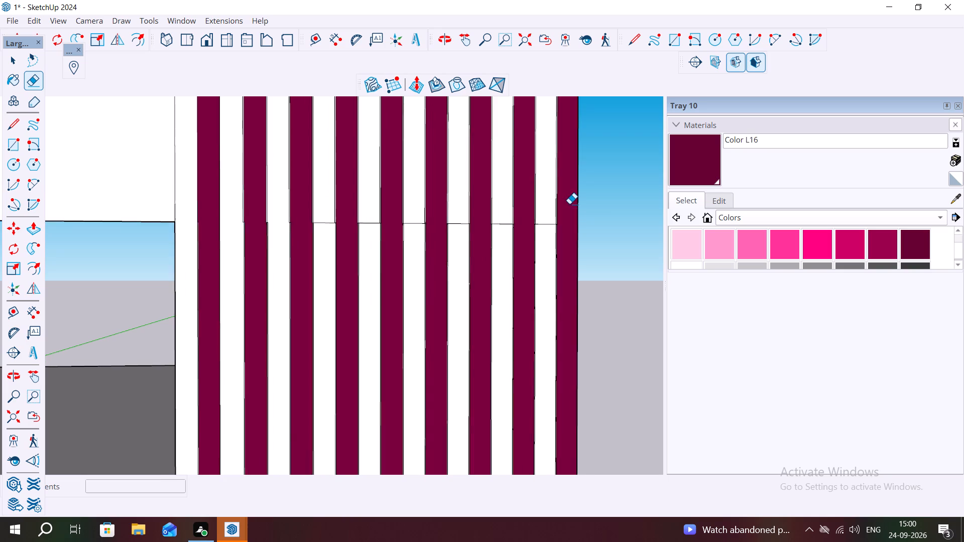
scroll(569, 204, "up", 12)
key("Escape")
key("space")
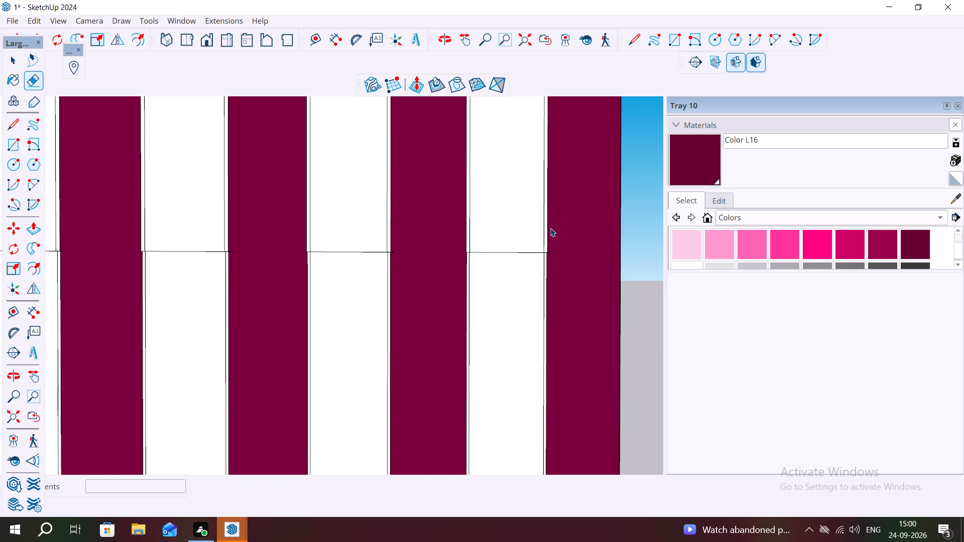
left_click(542, 241)
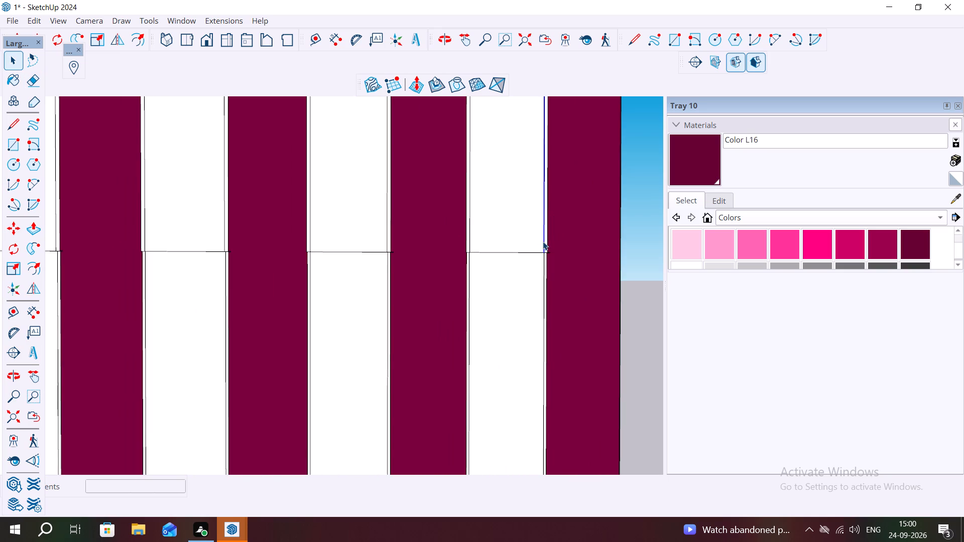
key("Delete")
left_click(543, 258)
key("Delete")
Delete the joint line across the outermost white strip and the duplicate line beside the adjacent painted strip below the joint.
left_click(488, 250)
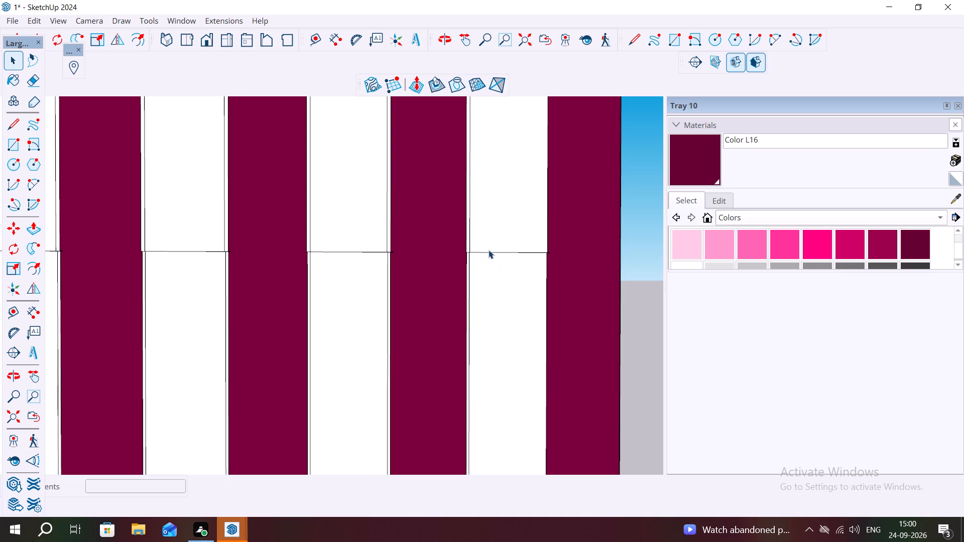
left_click(489, 251)
key("Delete")
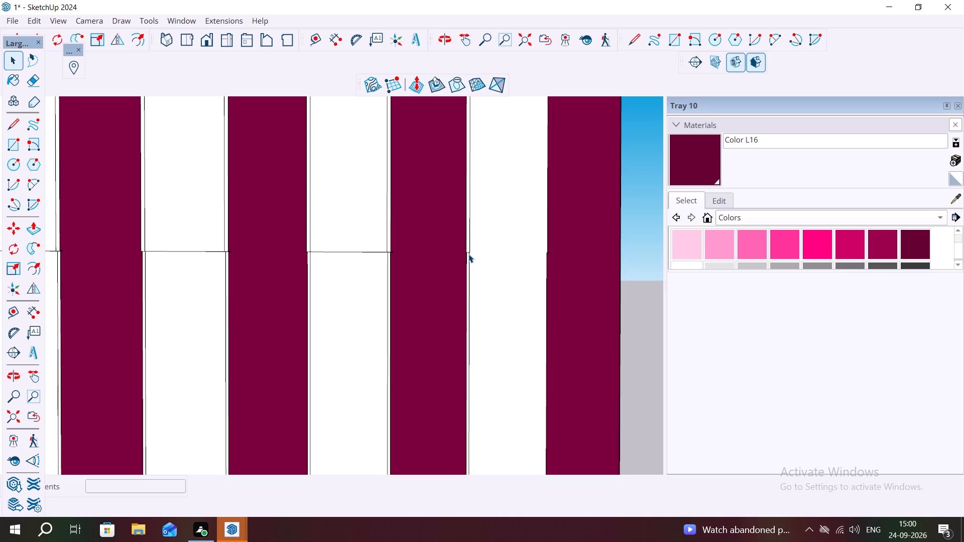
left_click(468, 254)
key("Delete")
Paint the thin sliver above the joint beside the second-outermost painted strip with Color L16.
left_click(469, 250)
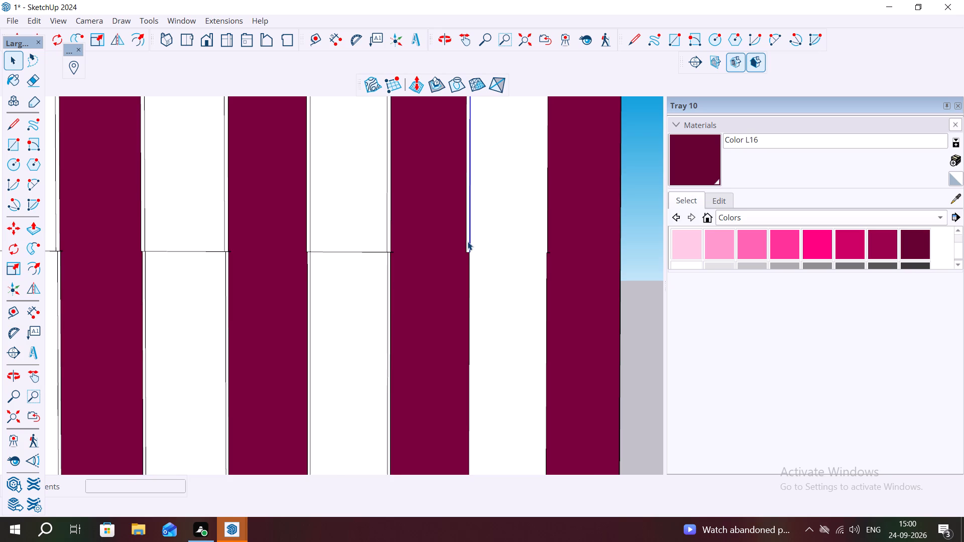
scroll(468, 241, "down", 2)
left_click(696, 163)
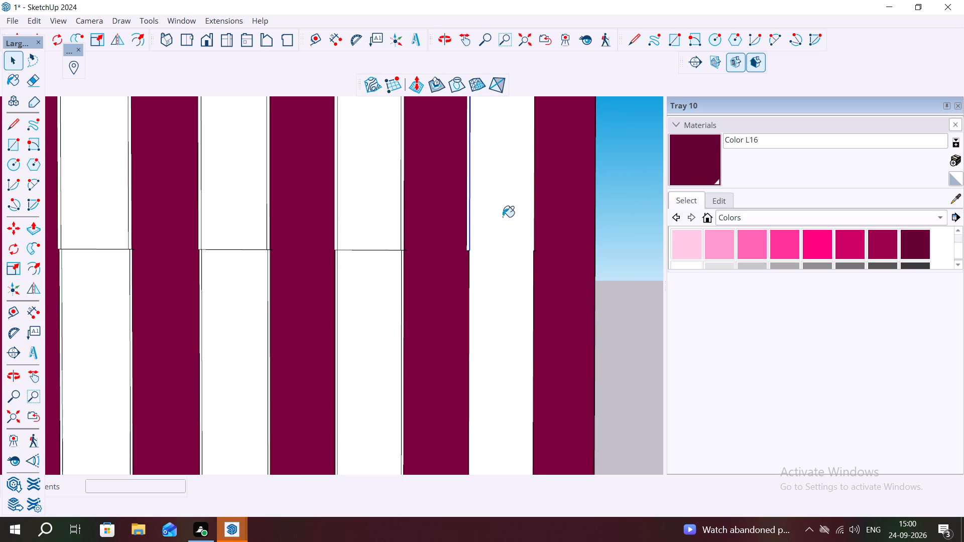
scroll(476, 227, "up", 9)
left_click(465, 251)
scroll(480, 253, "down", 2)
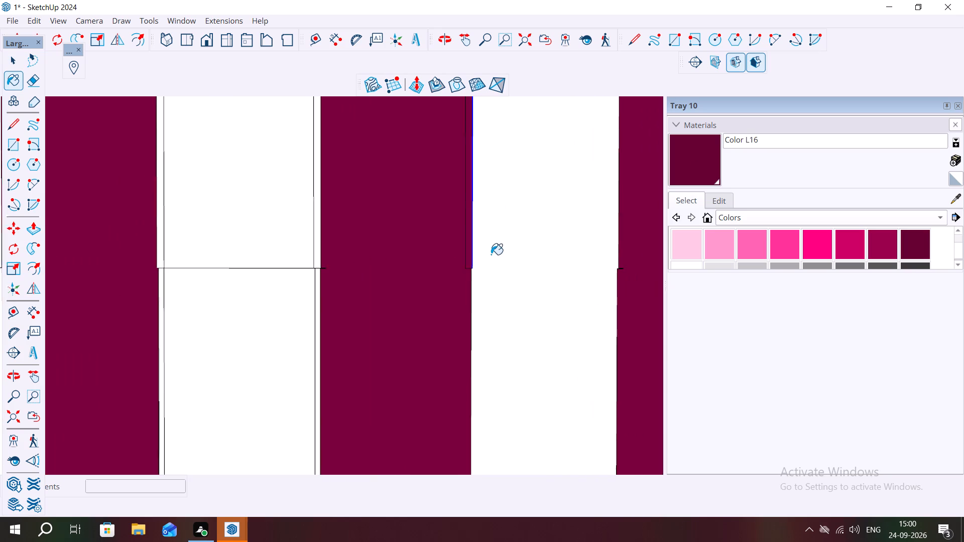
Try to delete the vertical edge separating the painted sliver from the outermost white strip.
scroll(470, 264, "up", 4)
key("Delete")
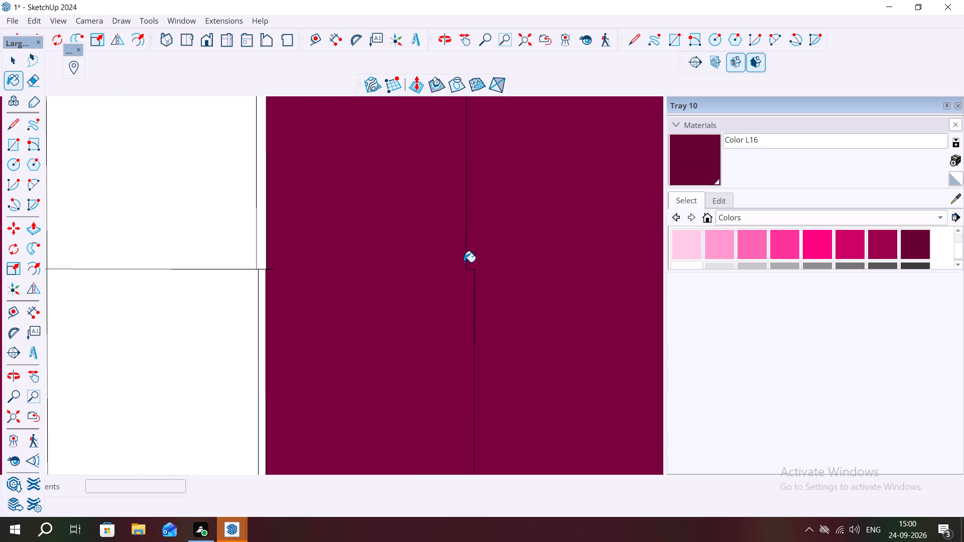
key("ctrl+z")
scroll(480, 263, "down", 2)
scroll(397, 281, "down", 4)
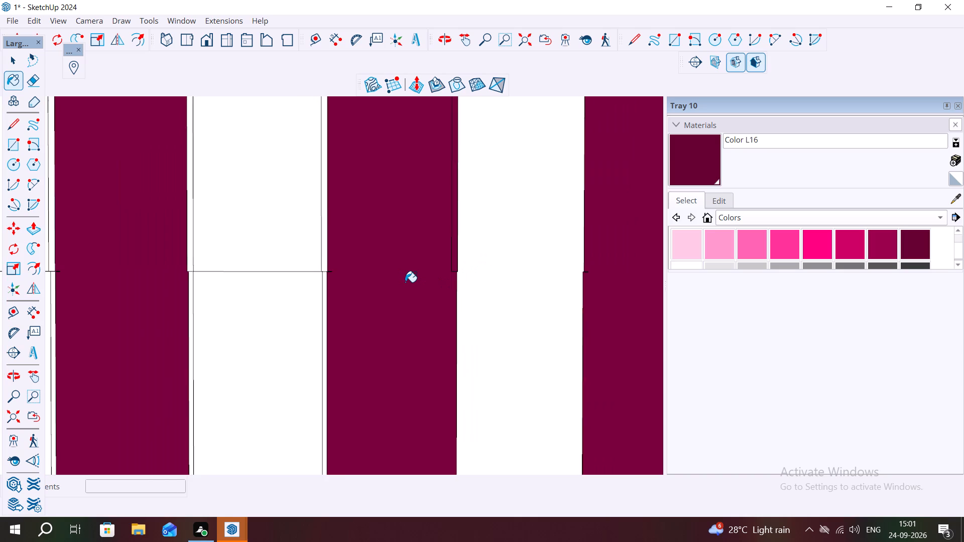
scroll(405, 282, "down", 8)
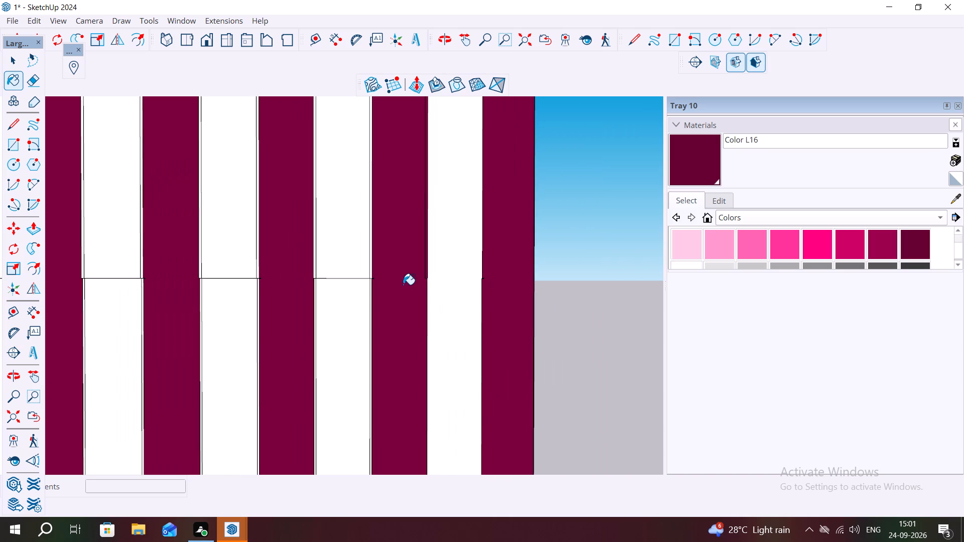
Delete the first horizontal seam edge crossing a white stripe on the striped tower above the roof.
key("Escape")
key("space")
scroll(396, 271, "down", 3)
scroll(448, 273, "down", 6)
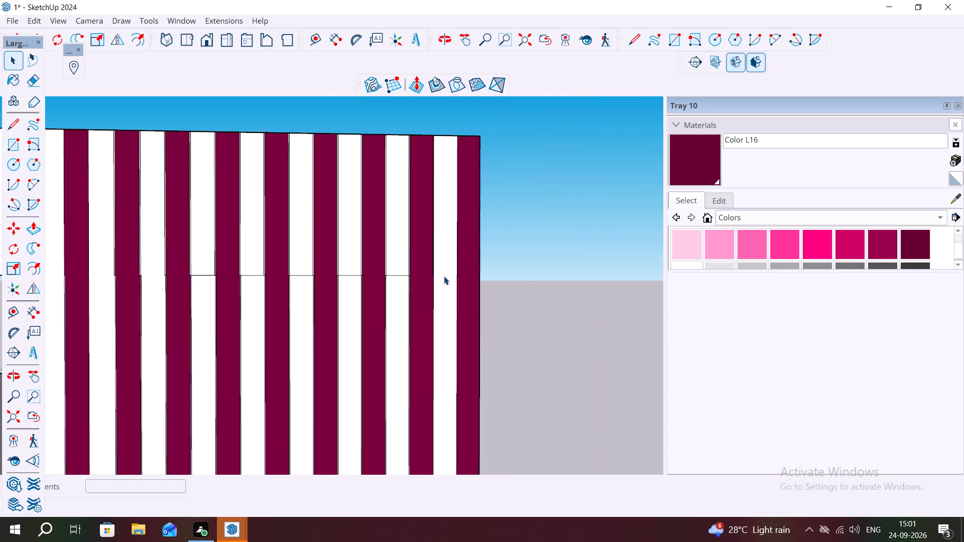
scroll(444, 276, "down", 2)
scroll(398, 302, "down", 3)
scroll(544, 202, "down", 1)
scroll(370, 248, "up", 6)
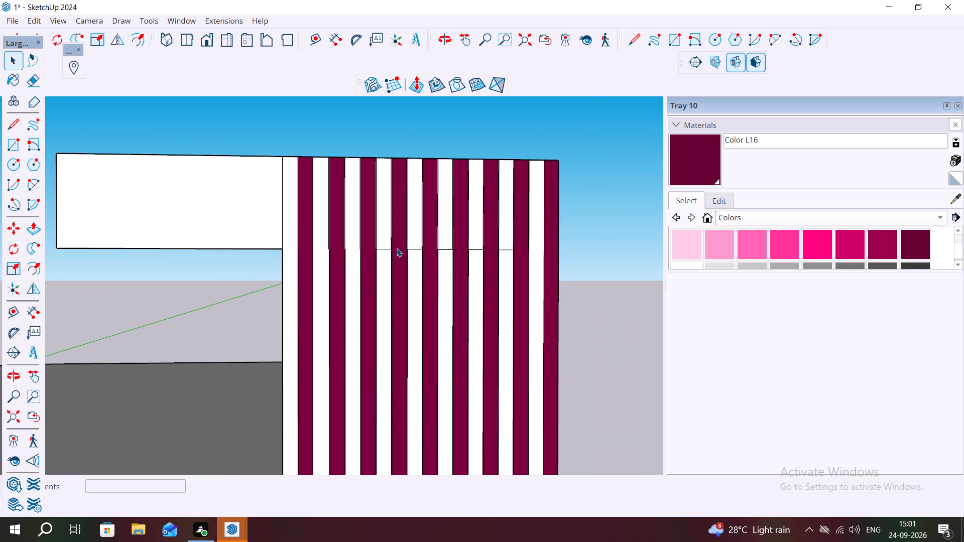
scroll(397, 248, "up", 6)
left_click(380, 250)
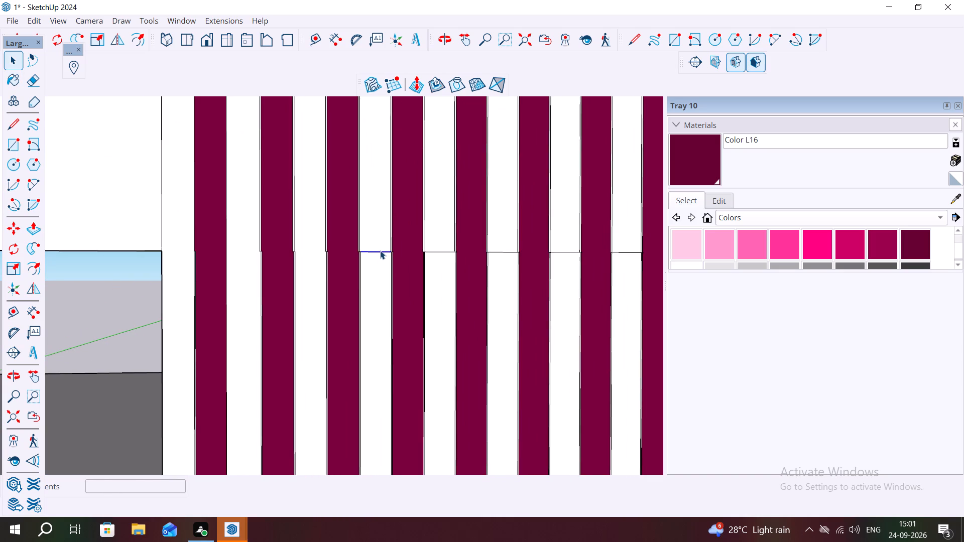
key("Delete")
Delete the seam edges across the next two white stripes of the tower, keeping the stripe faces.
left_click(437, 250)
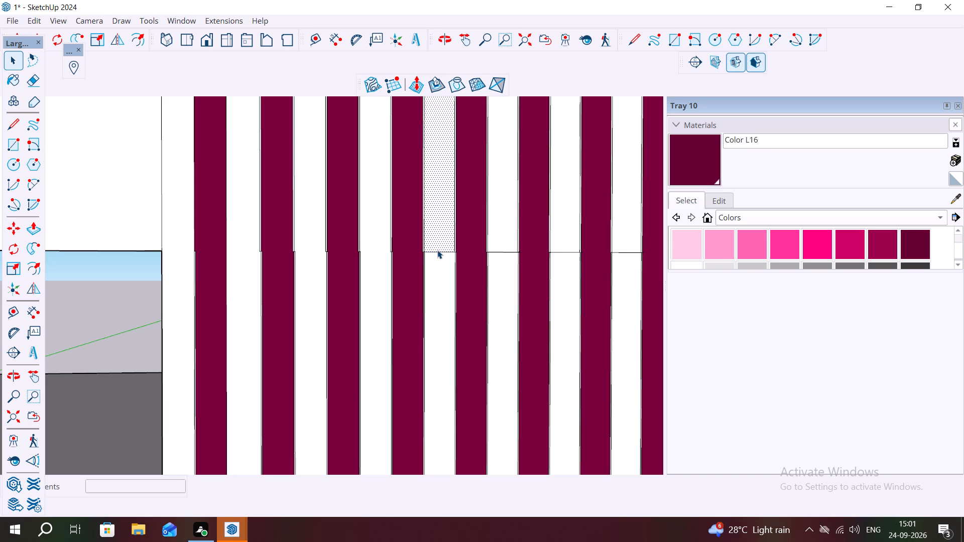
key("Delete")
key("ctrl+z")
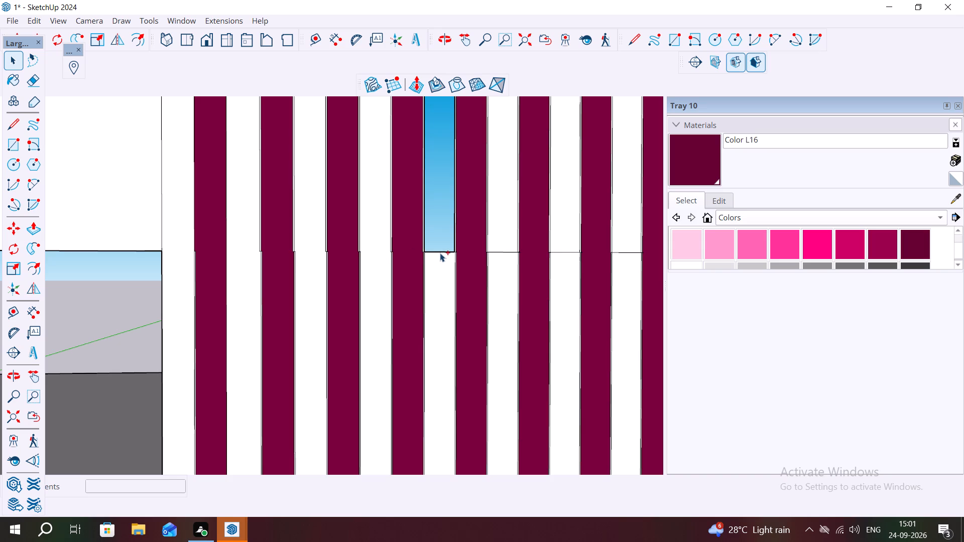
left_click(443, 250)
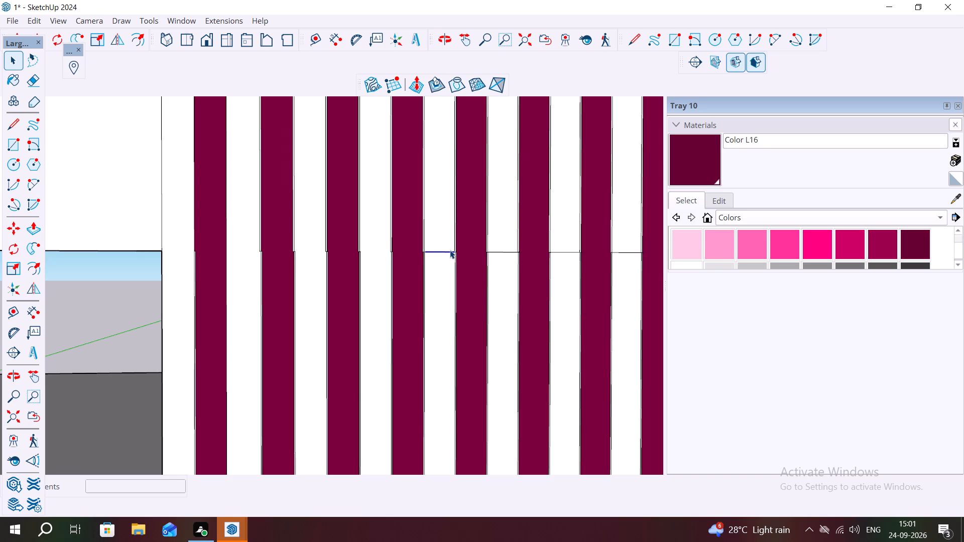
key("Delete")
left_click(499, 251)
key("Delete")
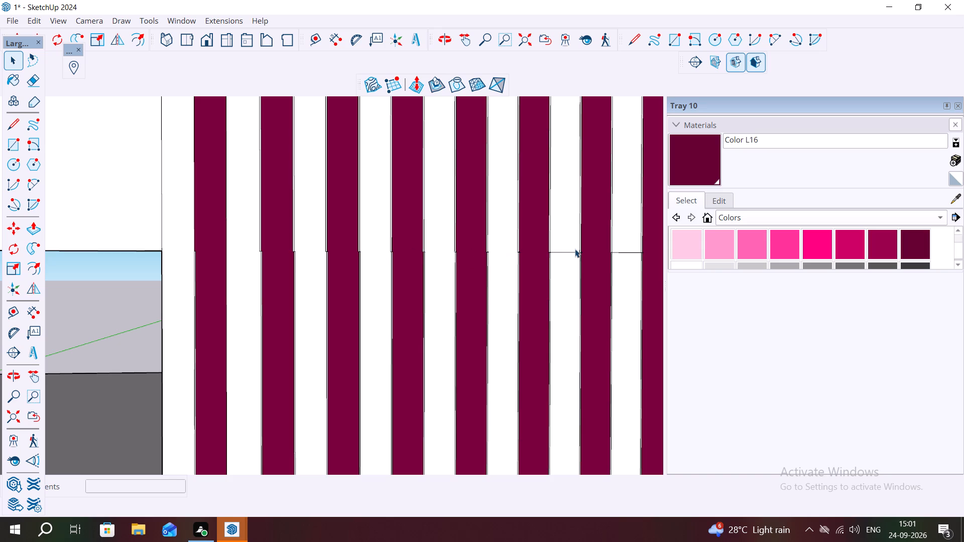
Delete the last two seam edges across the tower's white stripes, keeping the stripe faces.
left_click(570, 250)
key("Delete")
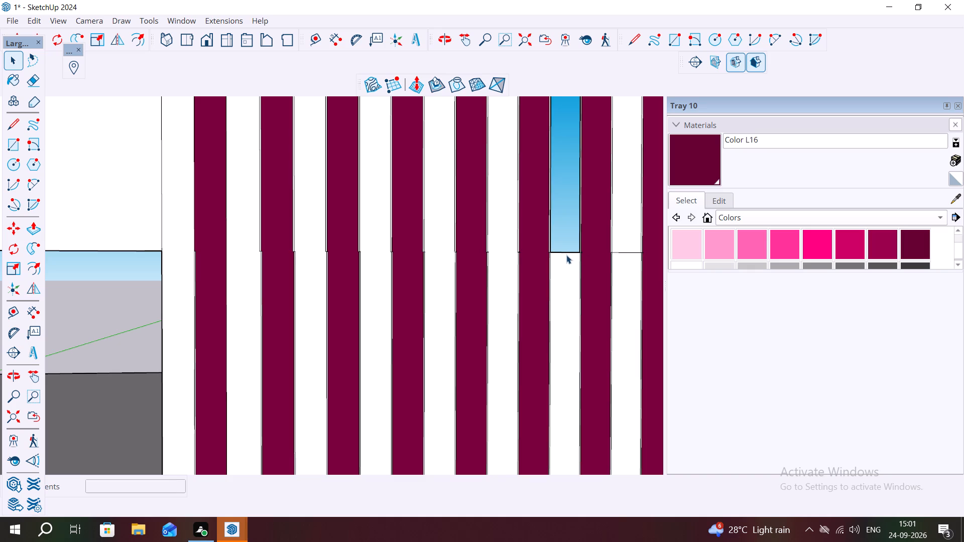
key("ctrl+z")
left_click(569, 250)
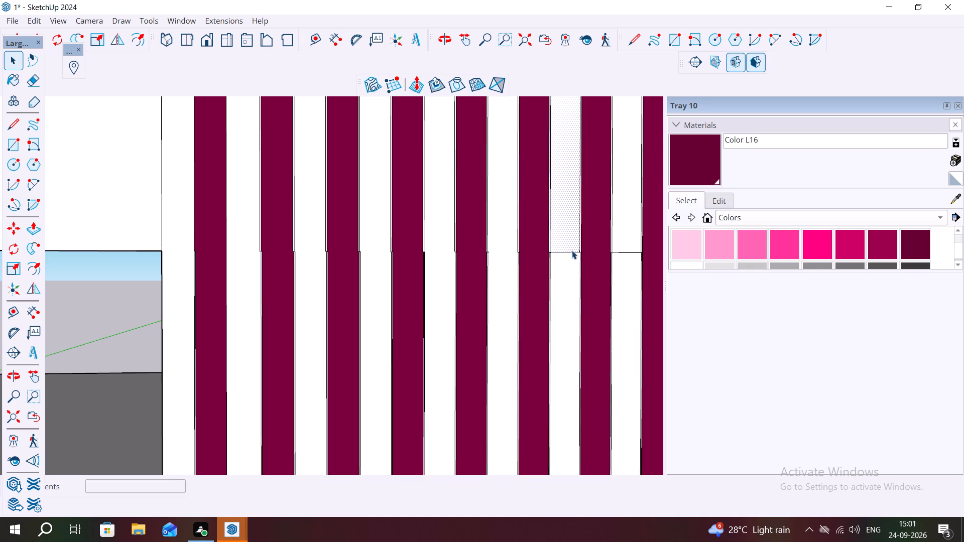
left_click(568, 251)
left_click(568, 251)
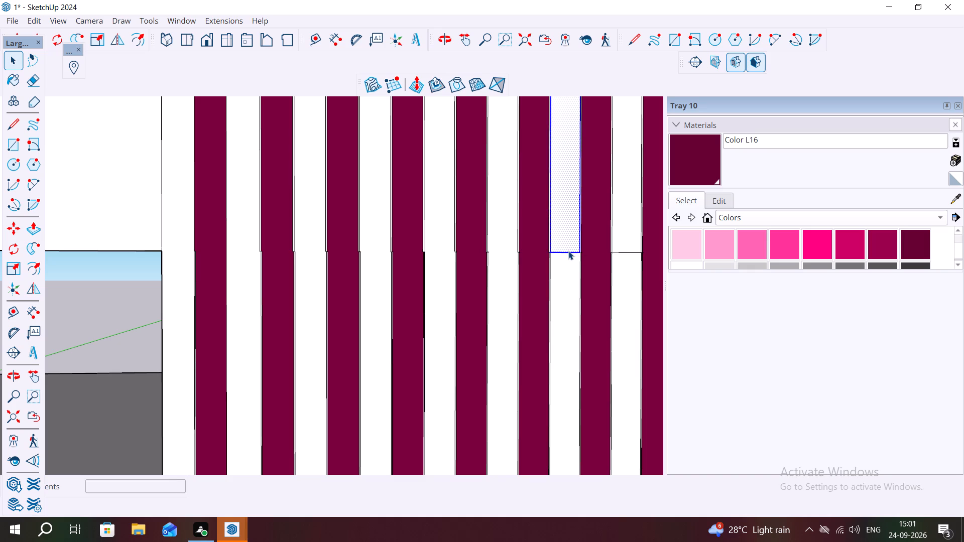
left_click(568, 251)
key("Delete")
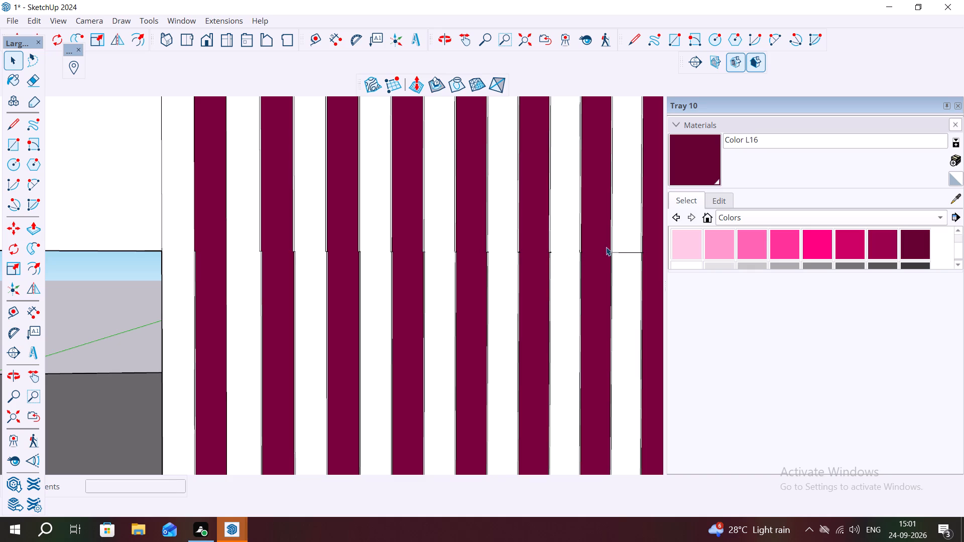
left_click(618, 251)
key("Delete")
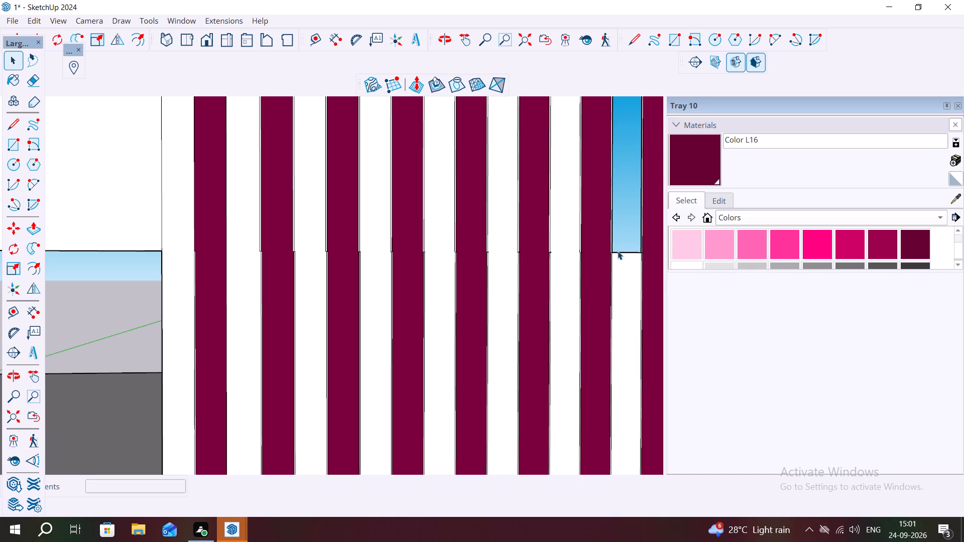
key("ctrl+z")
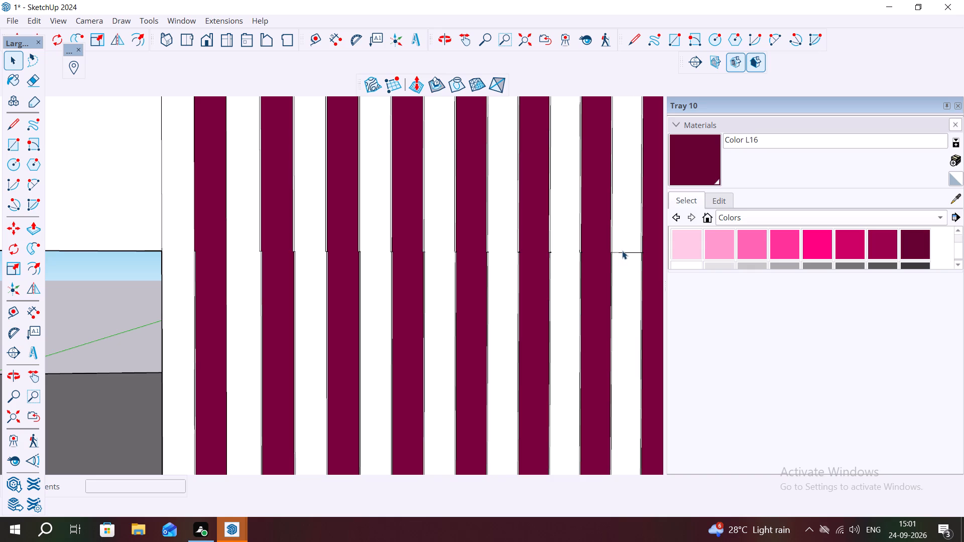
left_click(623, 251)
left_click(622, 252)
key("Delete")
Delete the short stray edge on the first stripe of the upper-floor pillar, beside the blank door panel.
scroll(624, 246, "down", 17)
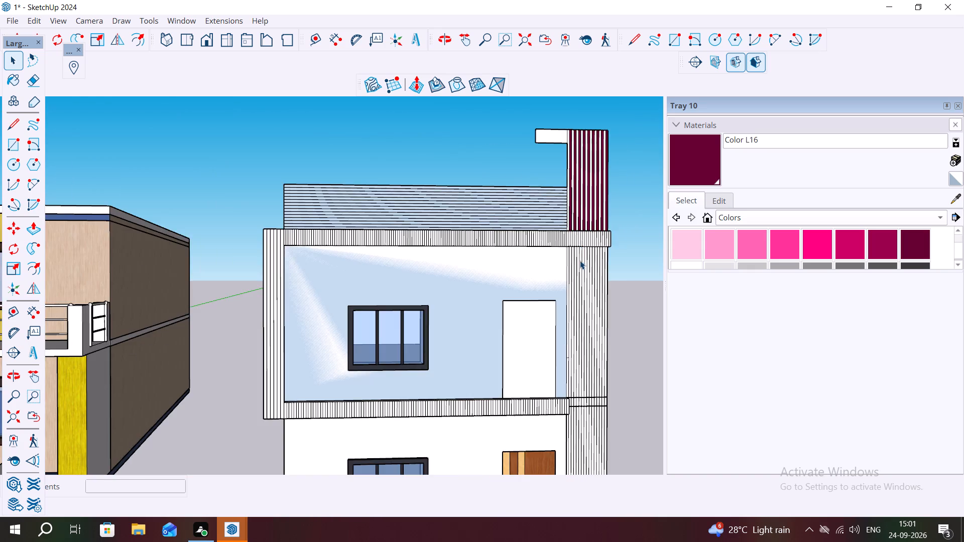
scroll(581, 253, "up", 14)
middle_click_drag(563, 217, 560, 198)
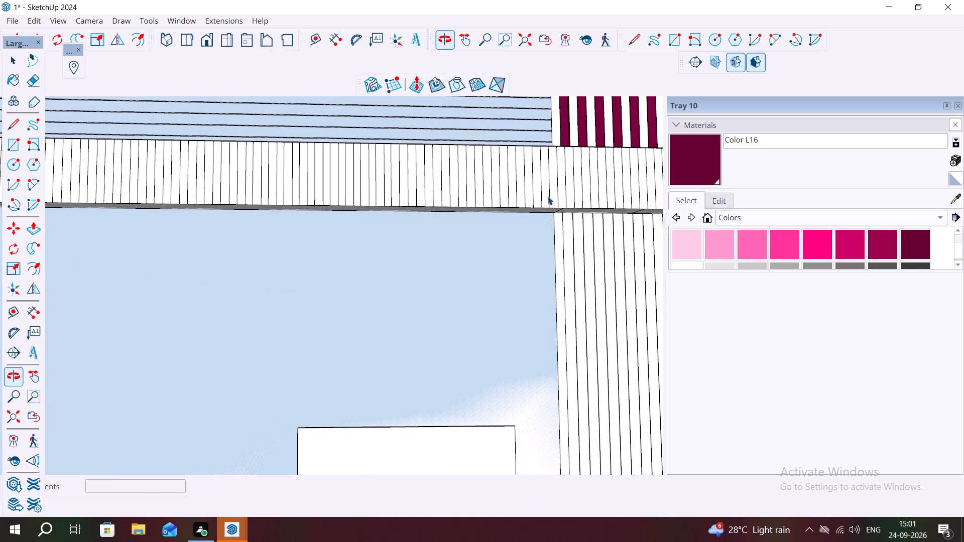
scroll(547, 196, "down", 6)
scroll(538, 240, "down", 2)
scroll(555, 429, "up", 3)
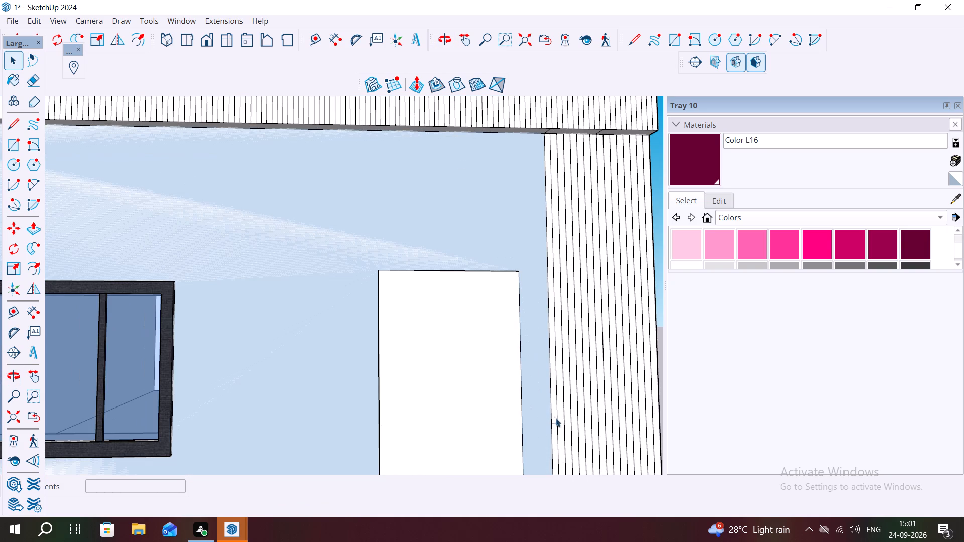
left_click(553, 422)
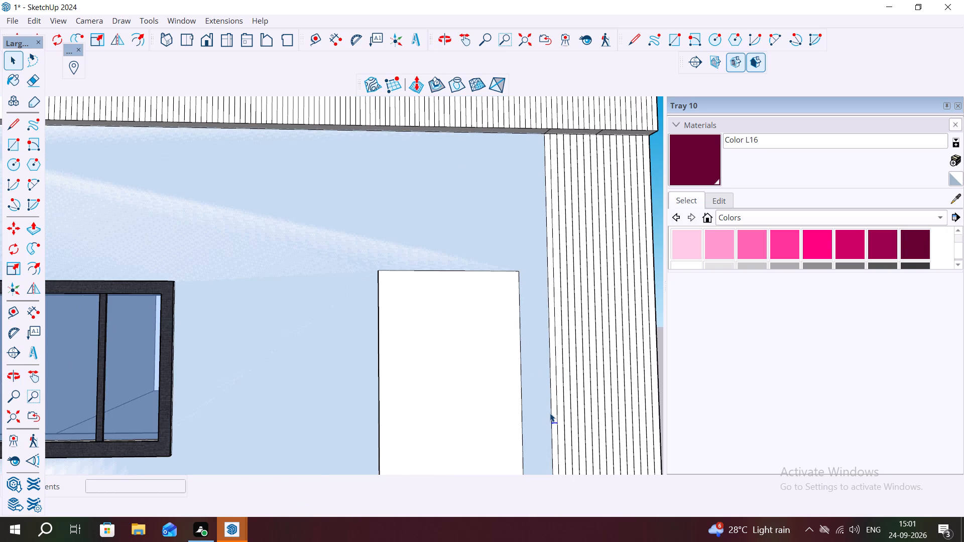
key("Delete")
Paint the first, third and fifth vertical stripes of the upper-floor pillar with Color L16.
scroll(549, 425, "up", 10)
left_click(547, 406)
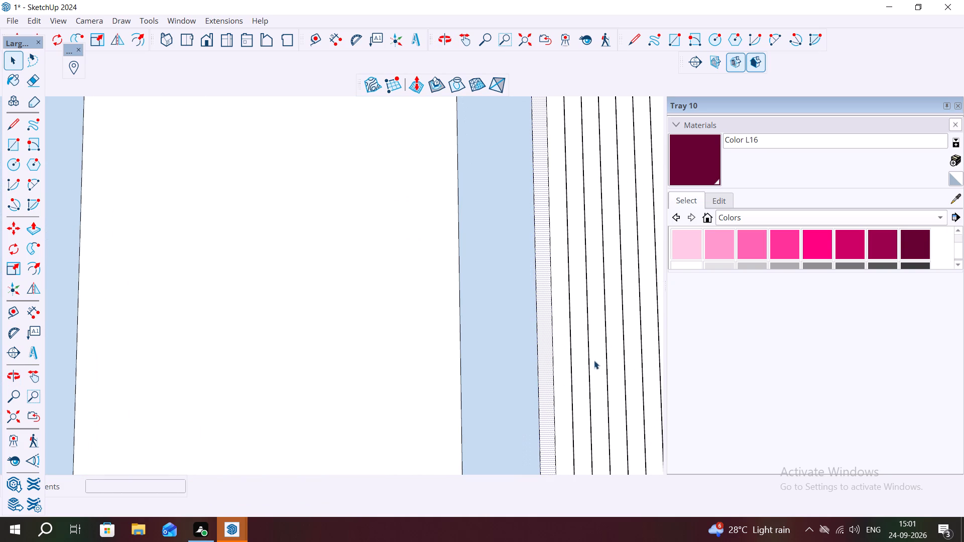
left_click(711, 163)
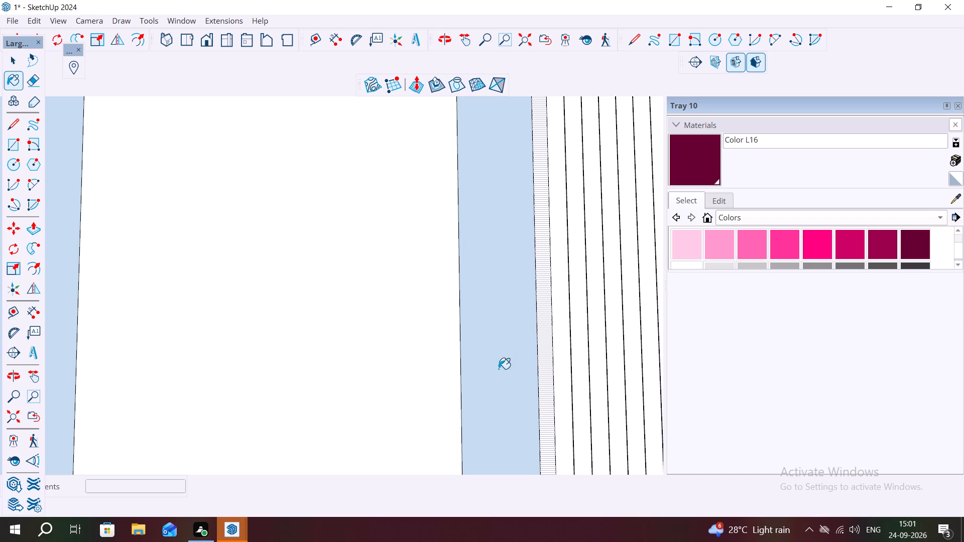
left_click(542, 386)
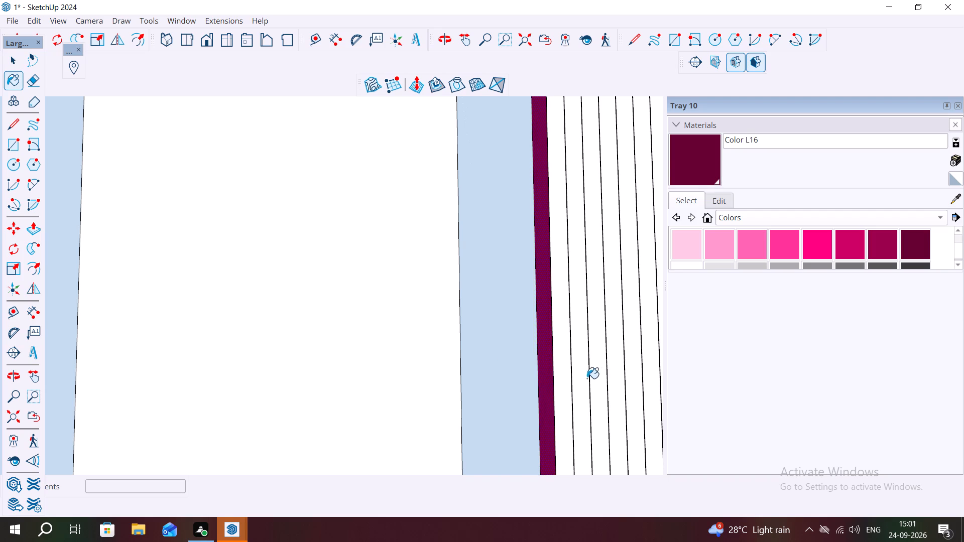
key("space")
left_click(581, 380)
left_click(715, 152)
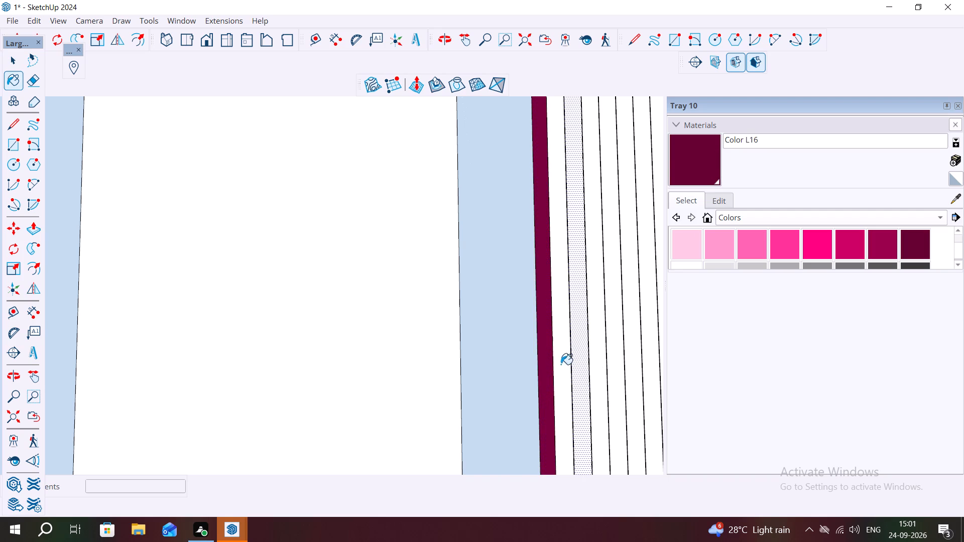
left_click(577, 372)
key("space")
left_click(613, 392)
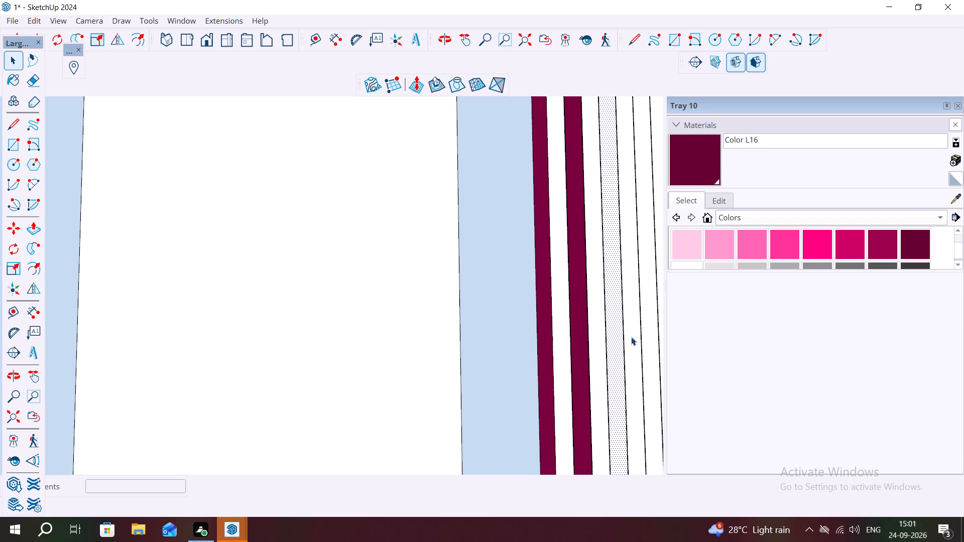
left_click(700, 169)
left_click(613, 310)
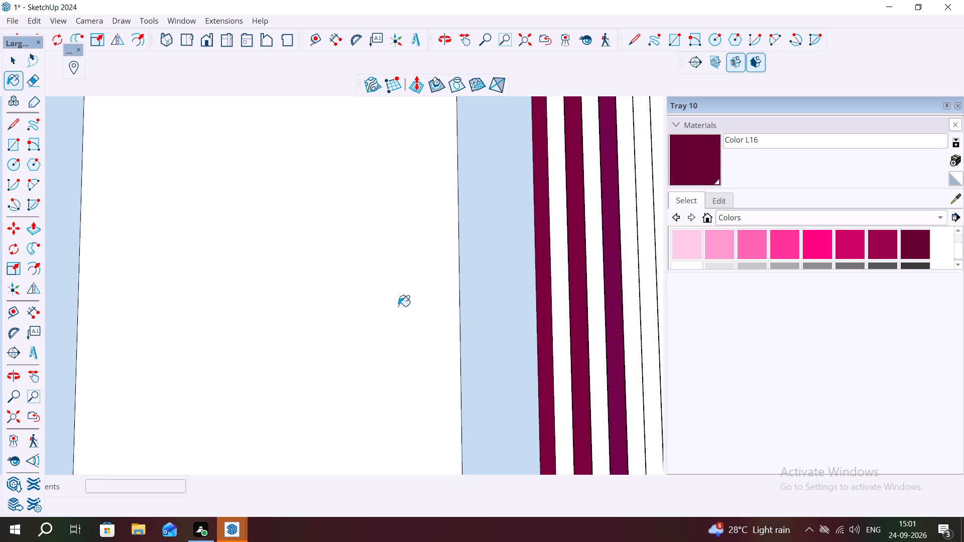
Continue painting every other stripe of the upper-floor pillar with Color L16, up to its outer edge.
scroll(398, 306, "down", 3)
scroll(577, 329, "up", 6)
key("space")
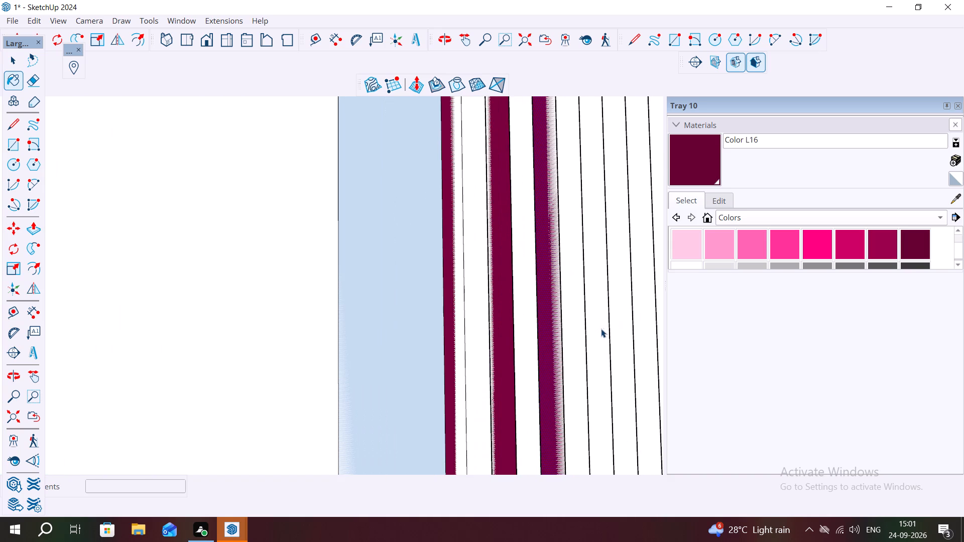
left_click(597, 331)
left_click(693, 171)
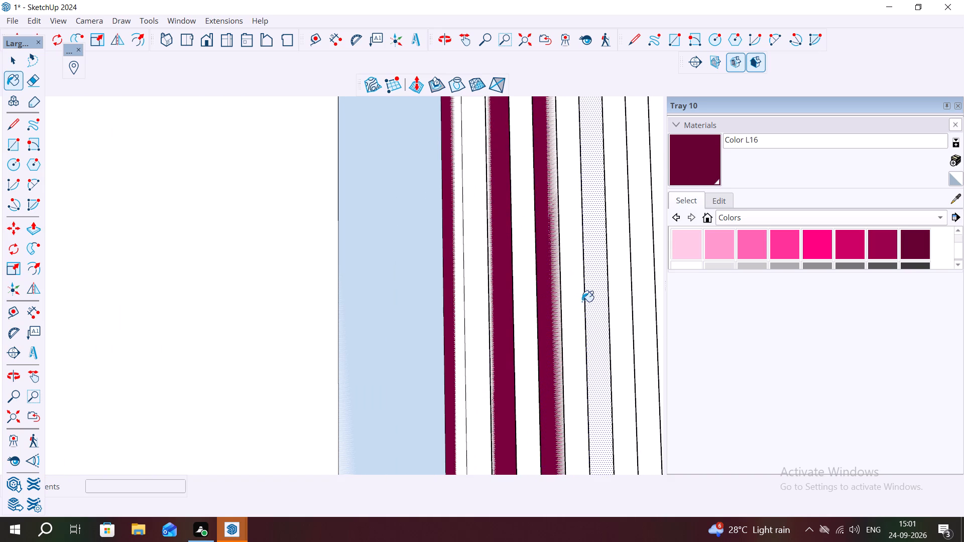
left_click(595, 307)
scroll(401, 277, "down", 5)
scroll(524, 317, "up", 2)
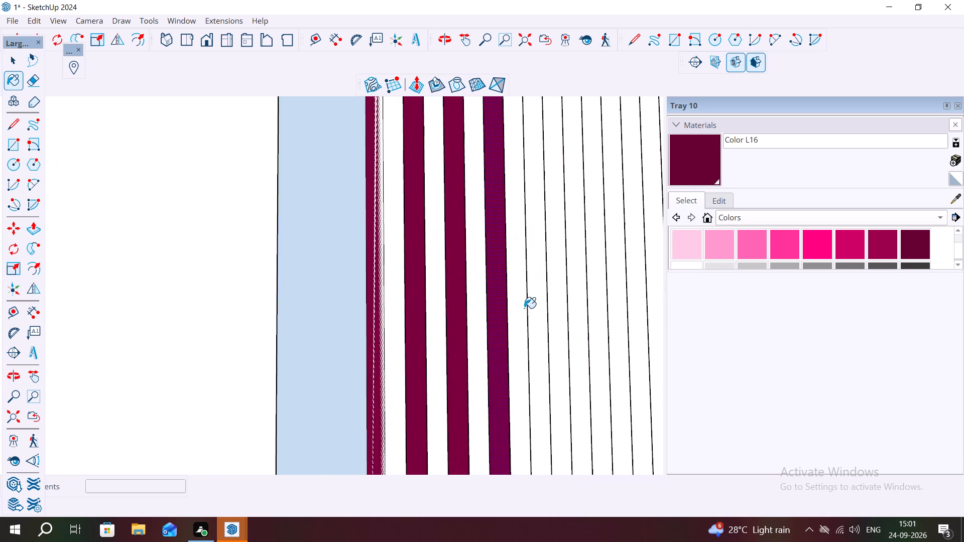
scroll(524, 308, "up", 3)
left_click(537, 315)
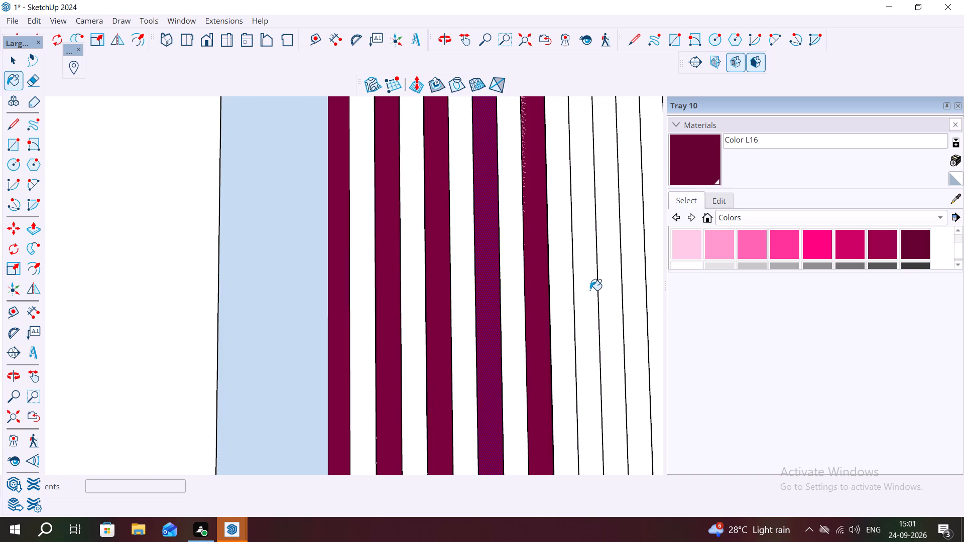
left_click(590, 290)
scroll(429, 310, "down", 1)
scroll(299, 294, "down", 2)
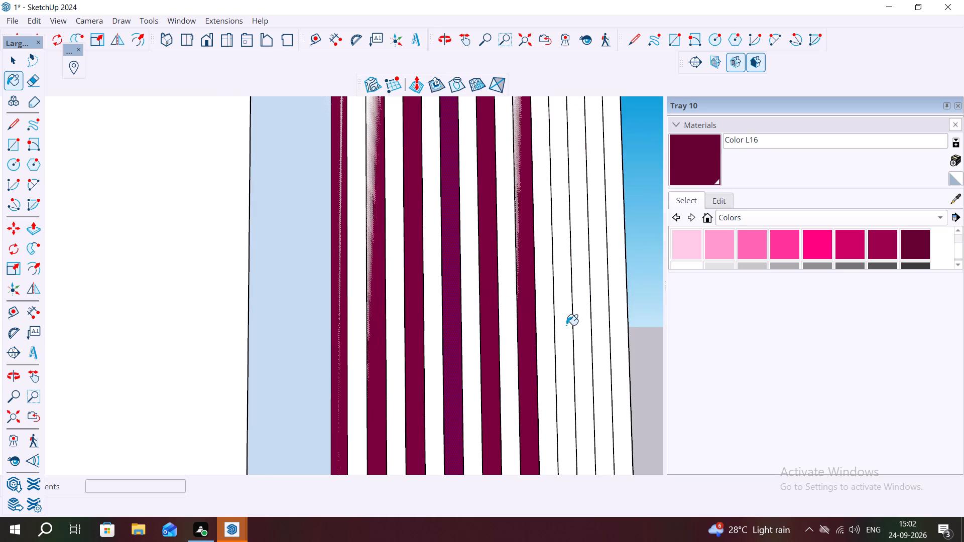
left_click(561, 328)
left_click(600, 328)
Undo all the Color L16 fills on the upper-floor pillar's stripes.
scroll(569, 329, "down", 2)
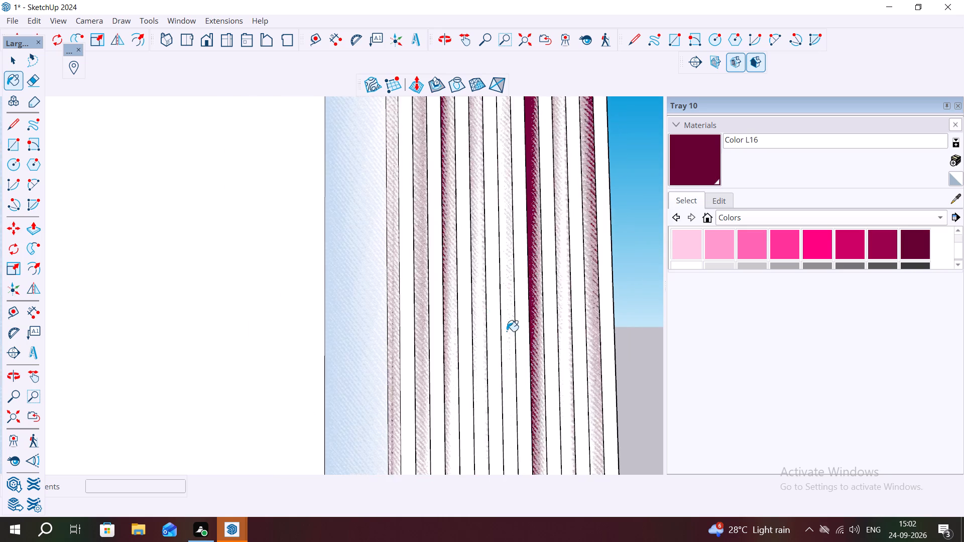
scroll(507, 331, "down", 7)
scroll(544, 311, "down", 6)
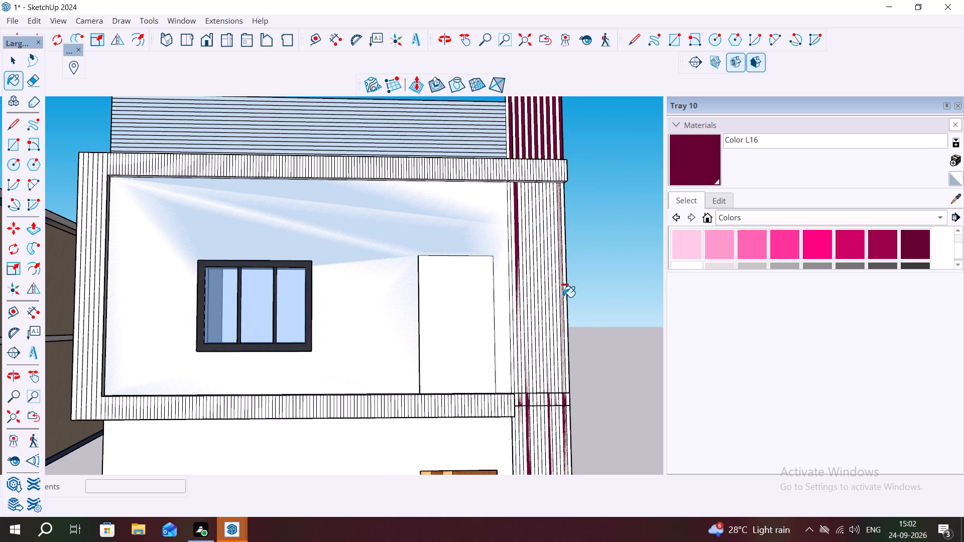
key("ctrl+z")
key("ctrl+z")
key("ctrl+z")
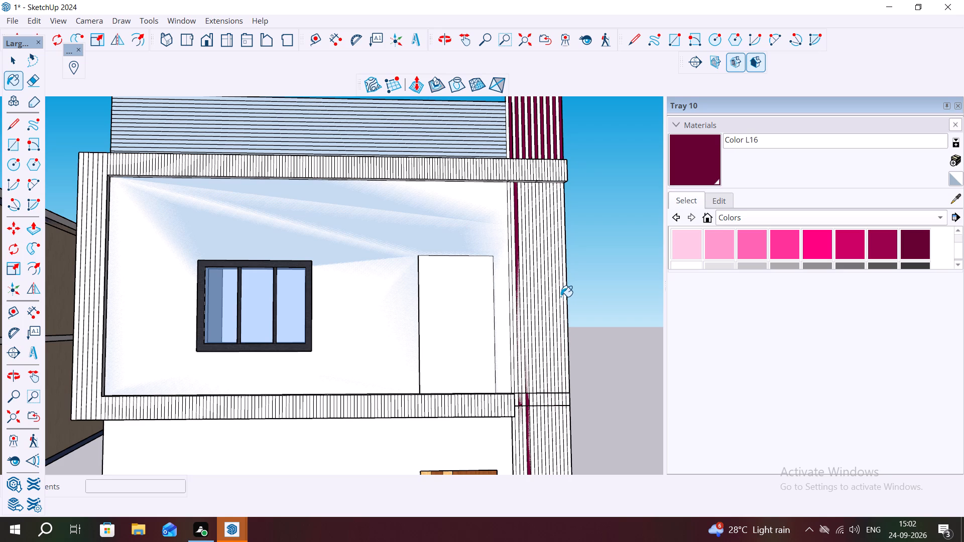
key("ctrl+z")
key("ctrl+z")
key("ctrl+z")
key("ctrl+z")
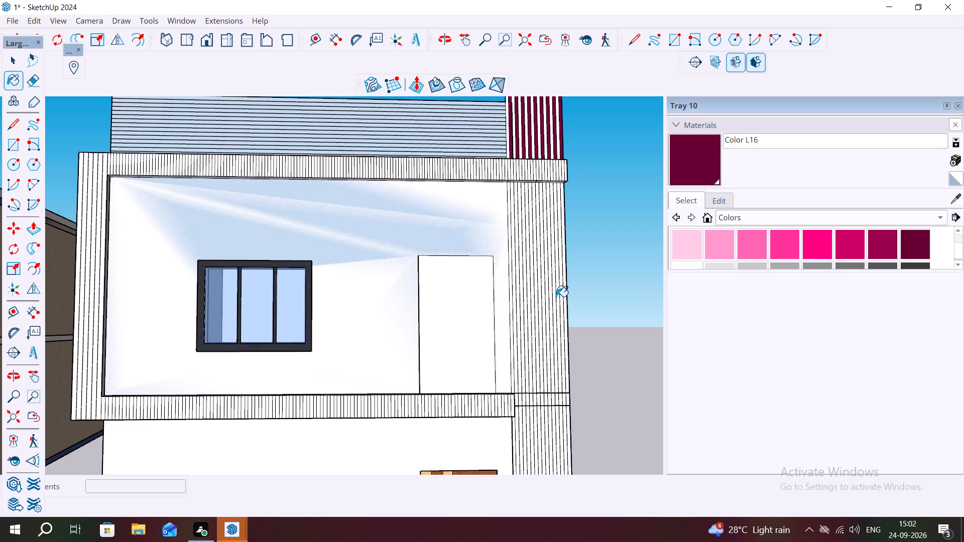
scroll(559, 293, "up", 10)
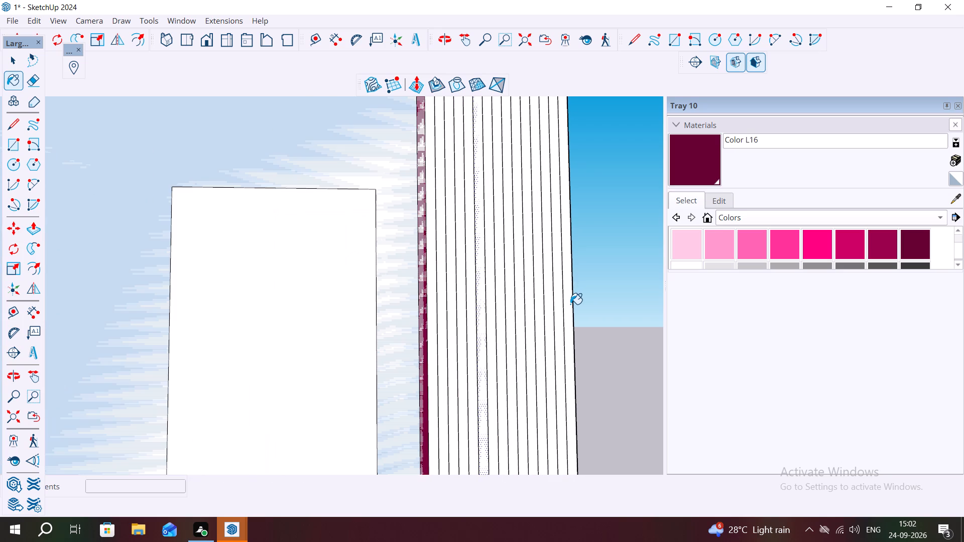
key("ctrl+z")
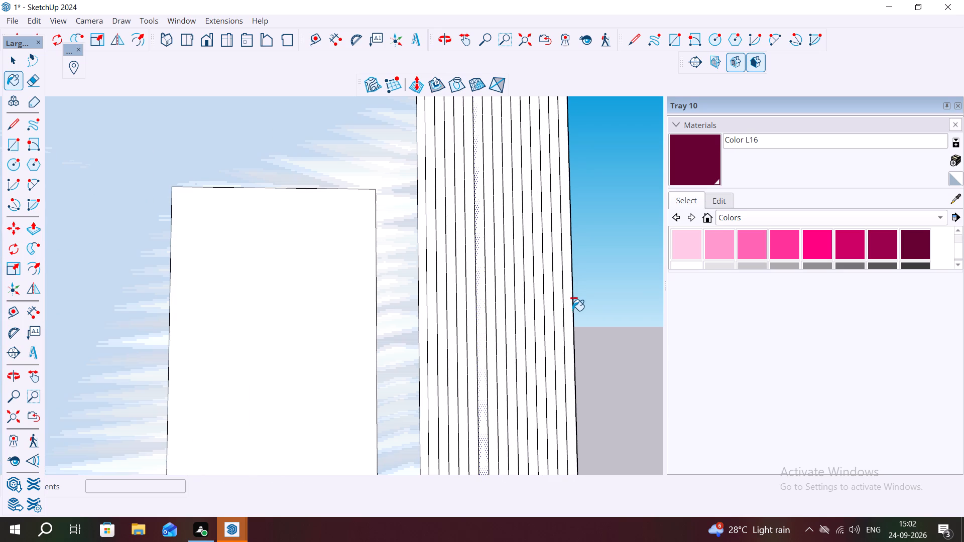
Paint the upper-floor pillar's outermost vertical stripe and the third and fifth stripes counted inward from it with Color L16.
left_click(572, 311)
key("ctrl+z")
scroll(562, 330, "up", 3)
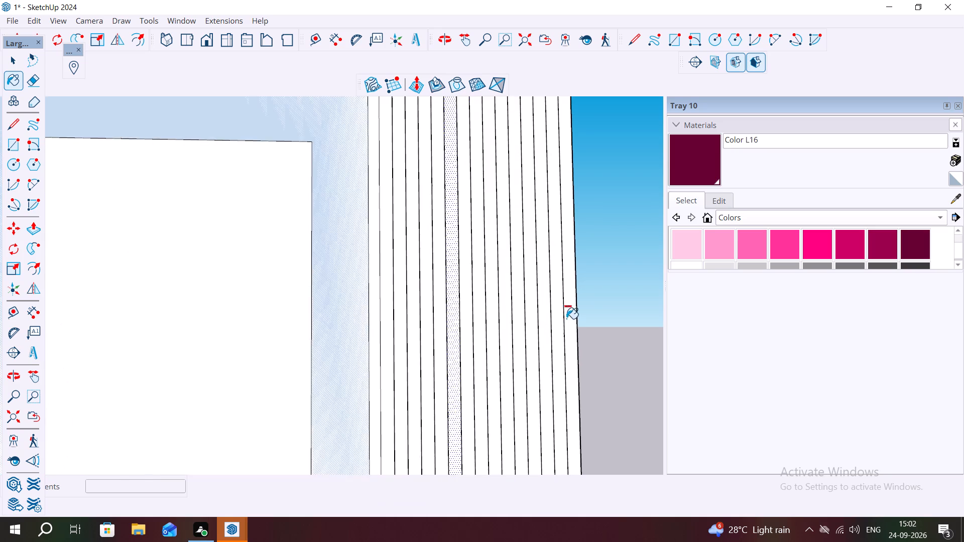
scroll(566, 319, "up", 4)
key("space")
left_click(568, 334)
left_click(710, 120)
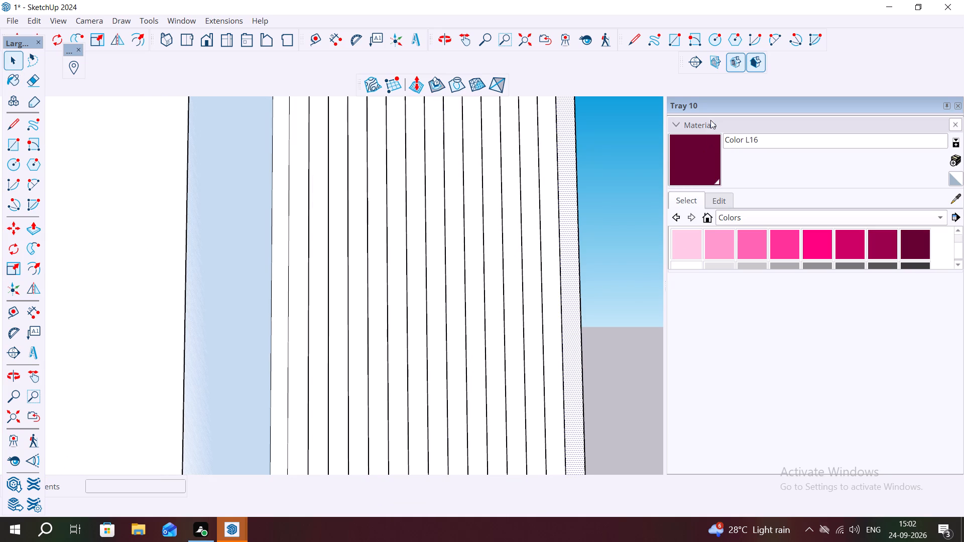
left_click(812, 128)
left_click(717, 157)
left_click(567, 243)
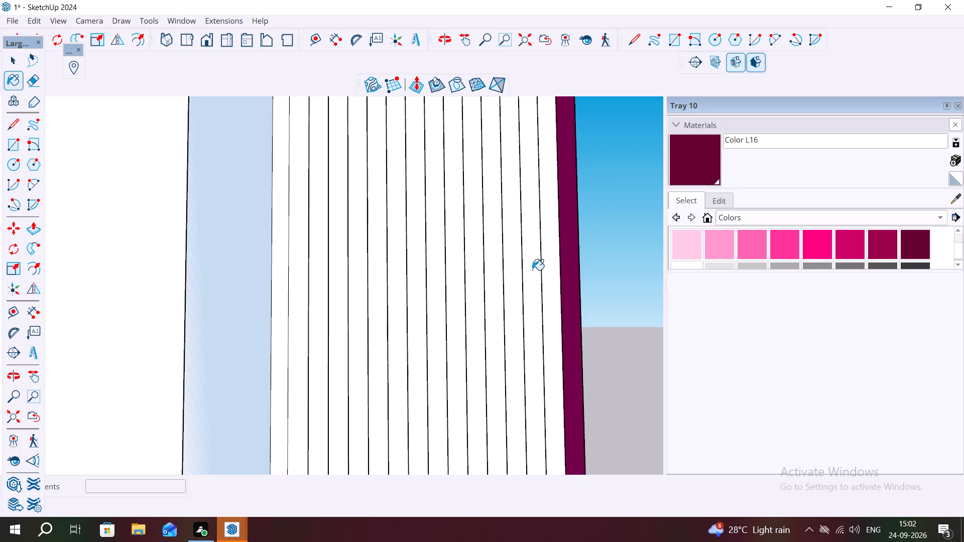
left_click(531, 270)
left_click(493, 285)
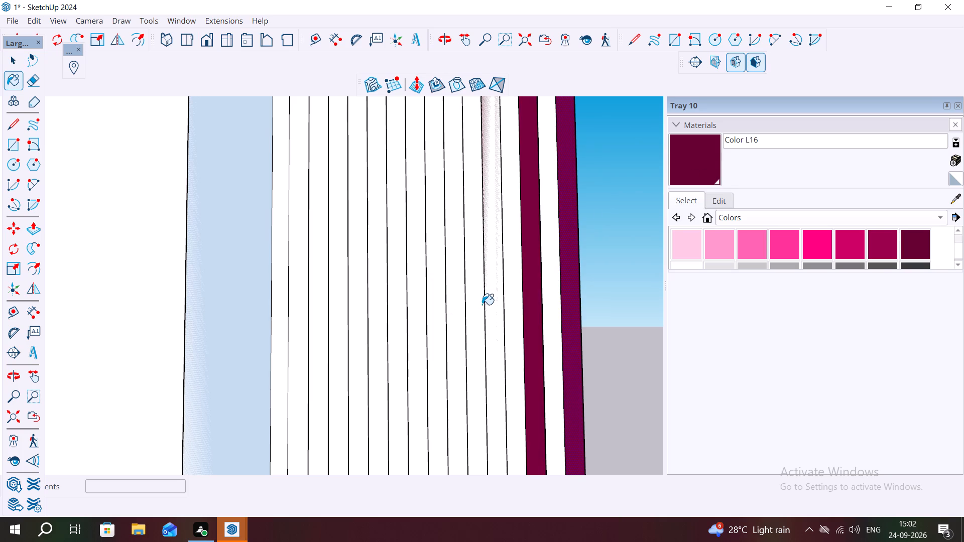
Paint the seventh and ninth stripes of the upper-floor pillar, counted from its outer edge, with Color L16.
key("space")
left_click(492, 300)
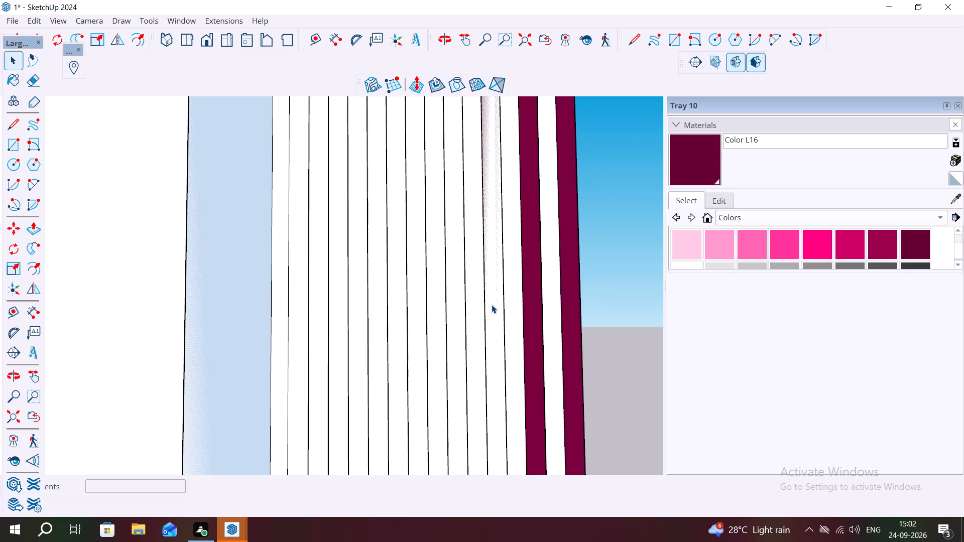
triple_click(492, 305)
double_click(492, 305)
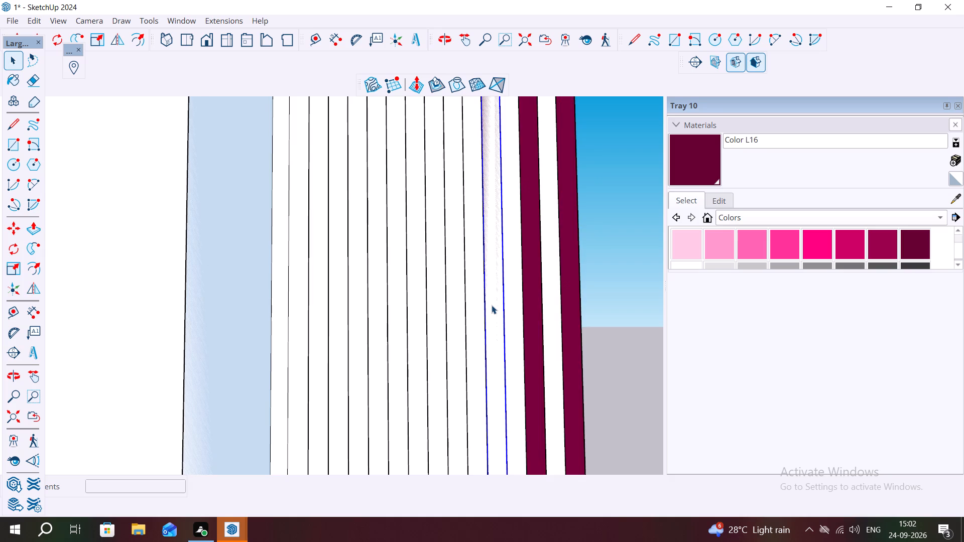
left_click(455, 303)
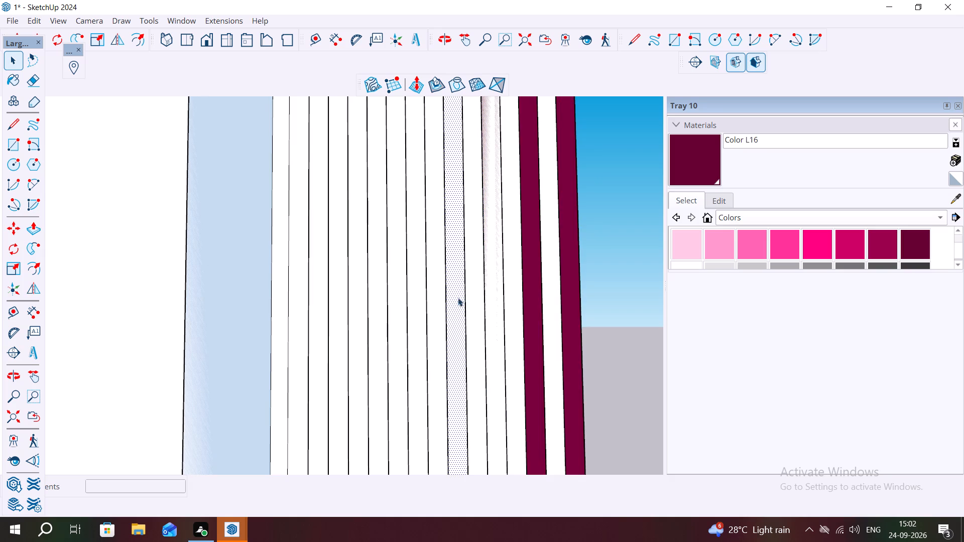
left_click(694, 160)
left_click(454, 277)
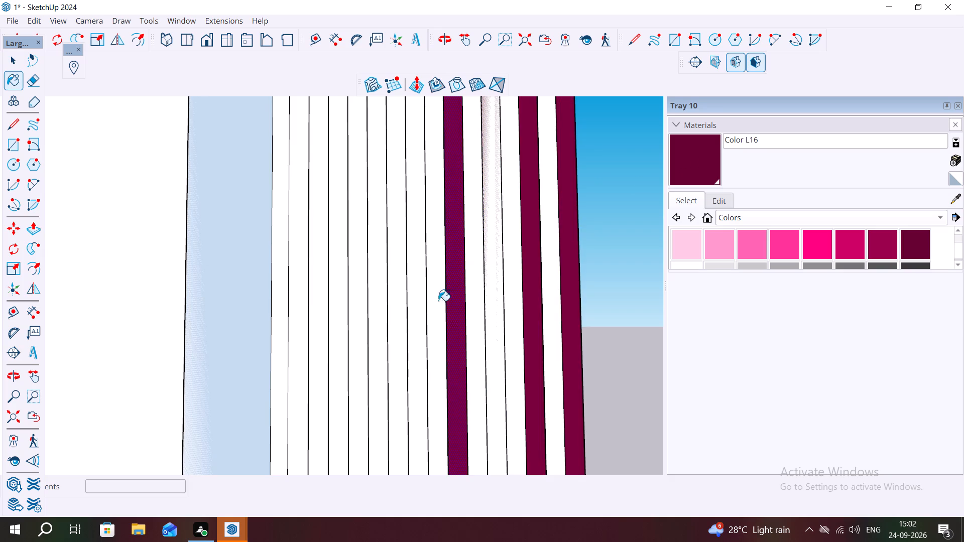
key("space")
left_click(409, 310)
left_click(713, 164)
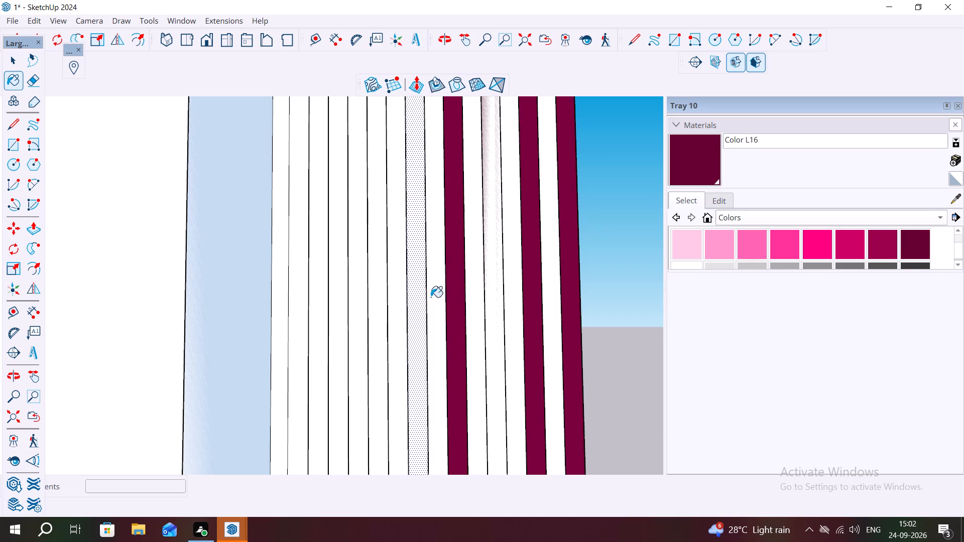
left_click(417, 302)
Paint the eleventh, thirteenth and fifteenth stripes of the upper-floor pillar, counted from its outer edge, with Color L16.
key("space")
left_click(377, 330)
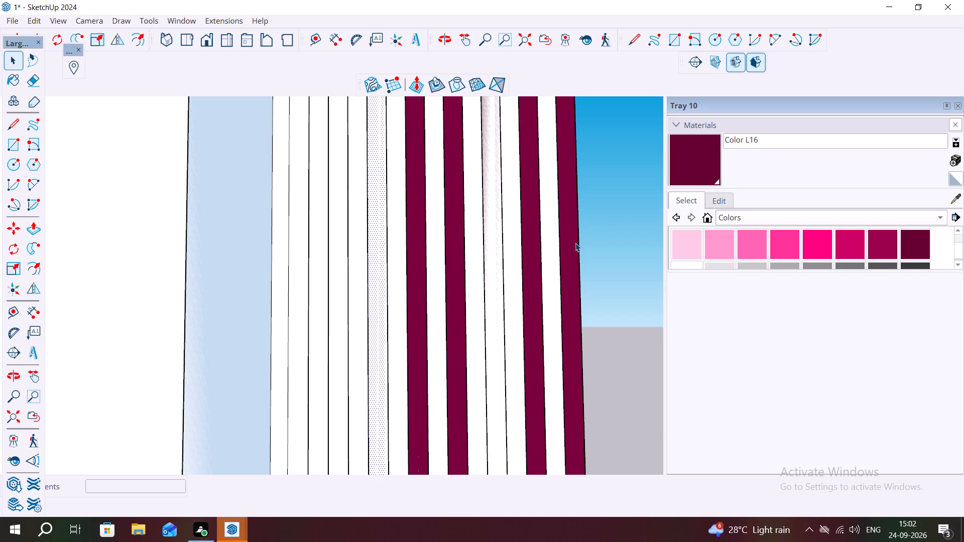
left_click(700, 165)
left_click(377, 345)
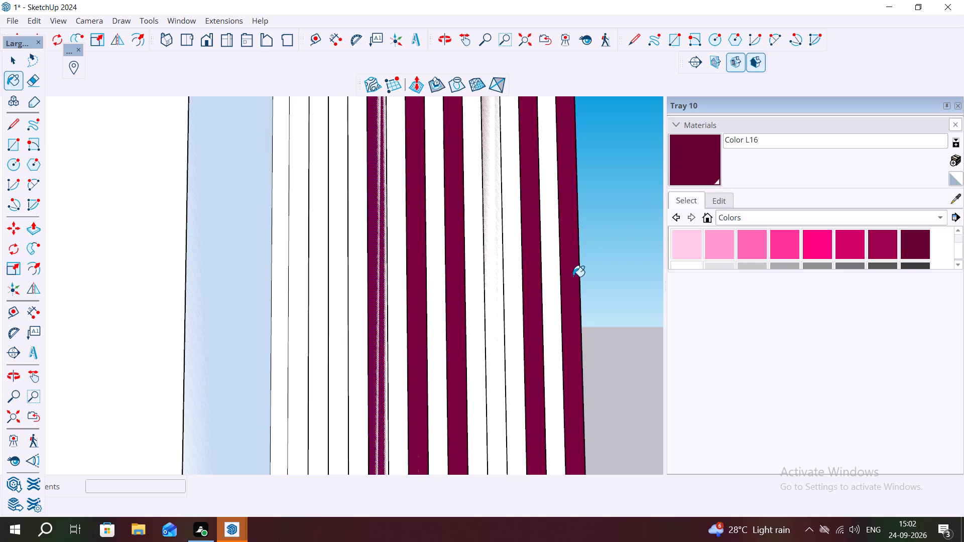
key("space")
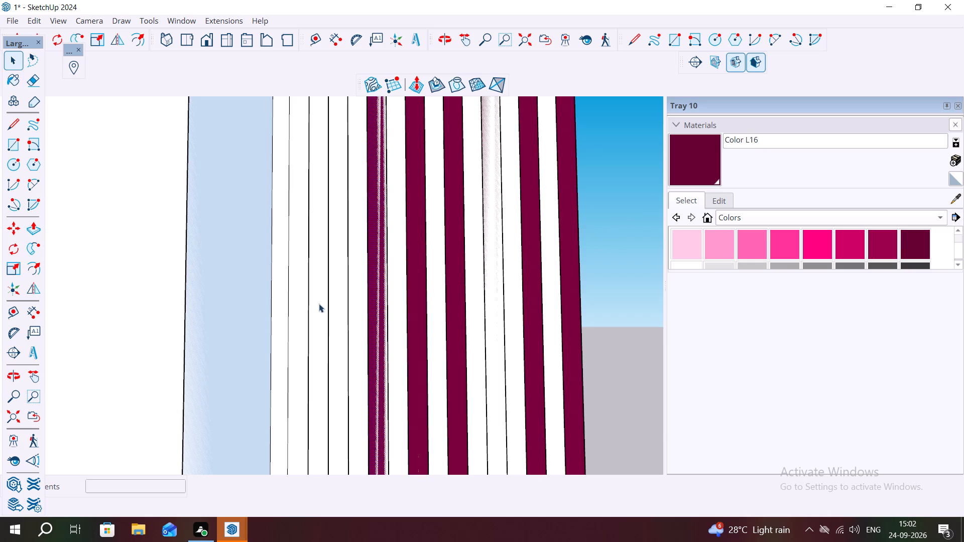
left_click(338, 315)
left_click(719, 142)
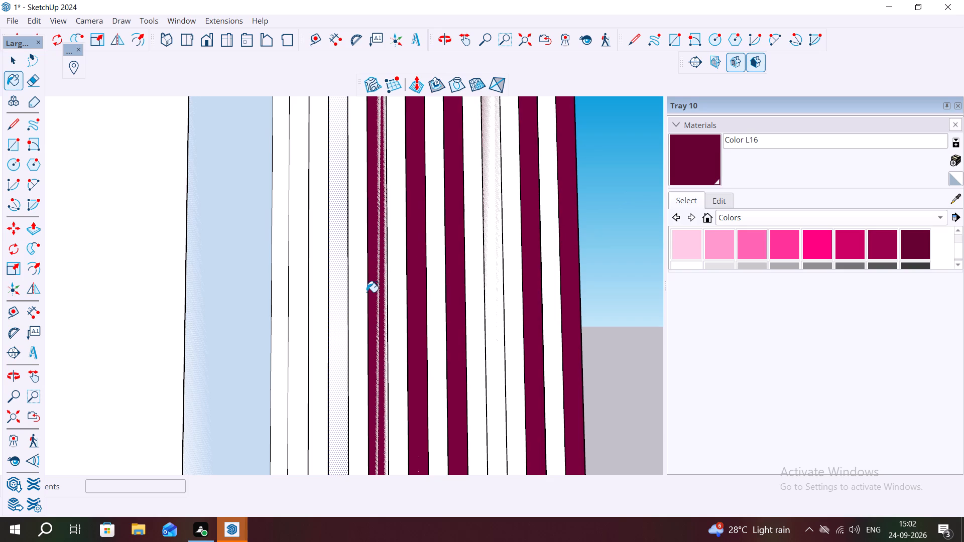
left_click(338, 320)
key("space")
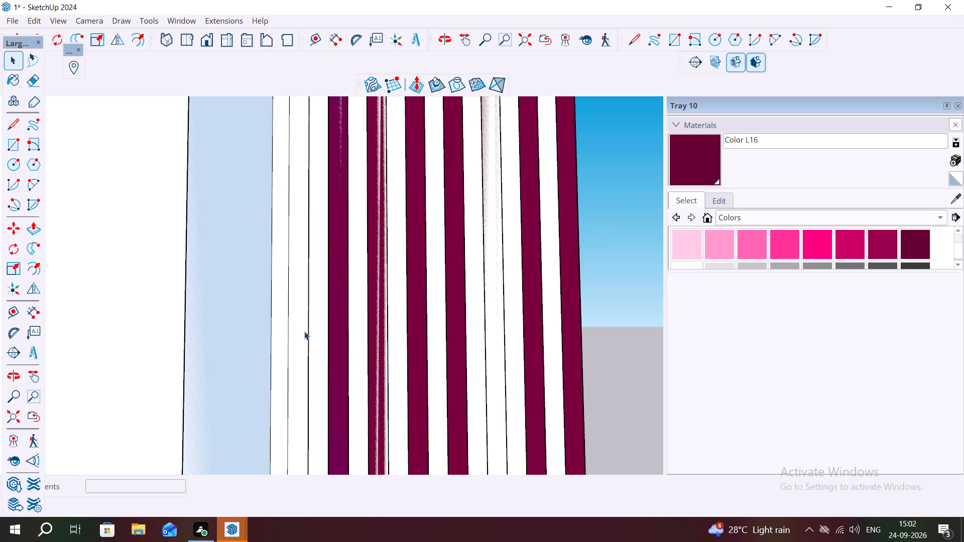
left_click(300, 333)
left_click(692, 159)
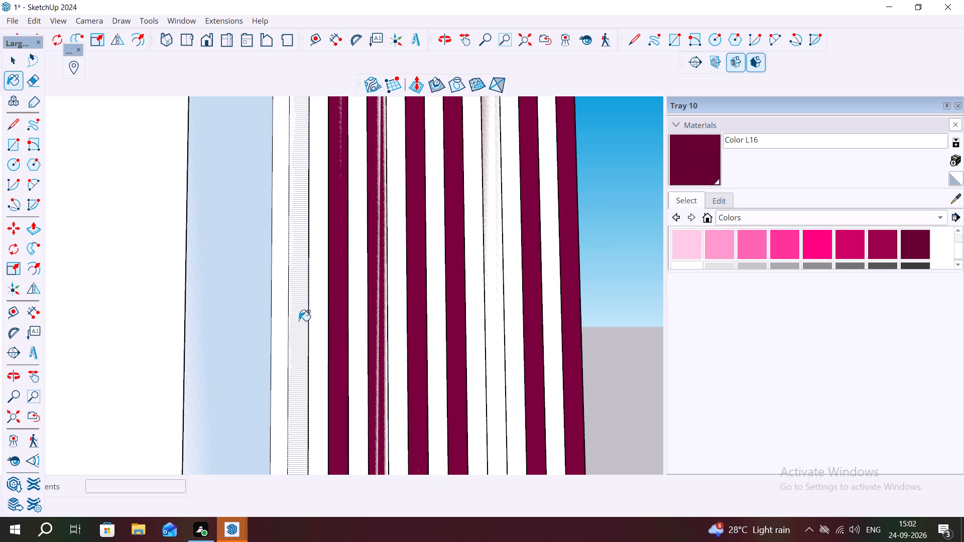
left_click(294, 329)
Examine the painted pillar stripes on both floors, their junction with the horizontal band, and the overall facade.
scroll(468, 242, "down", 14)
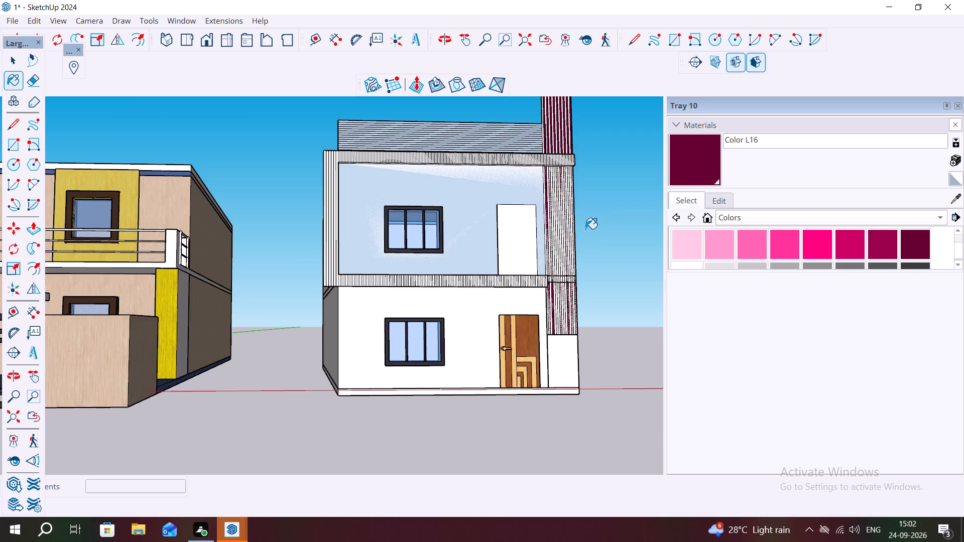
scroll(577, 251, "down", 3)
middle_click_drag(563, 255, 563, 345)
scroll(574, 306, "up", 6)
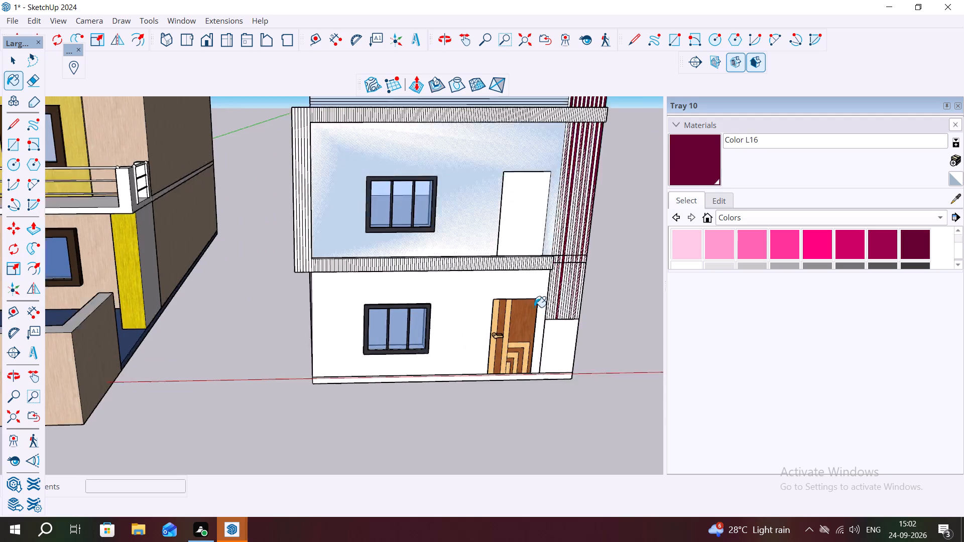
scroll(534, 307, "up", 5)
scroll(558, 353, "up", 6)
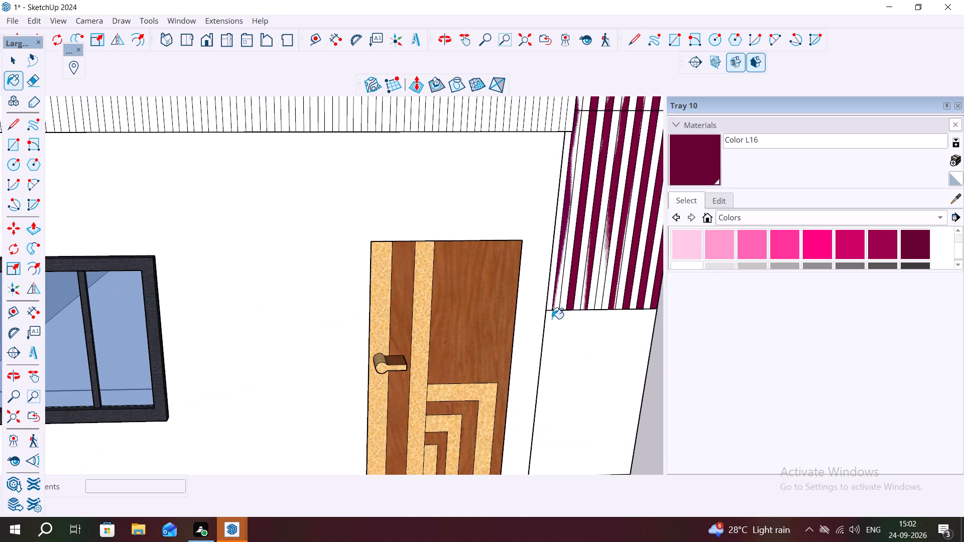
scroll(553, 315, "down", 3)
scroll(609, 156, "up", 11)
middle_click_drag(558, 175, 508, 156)
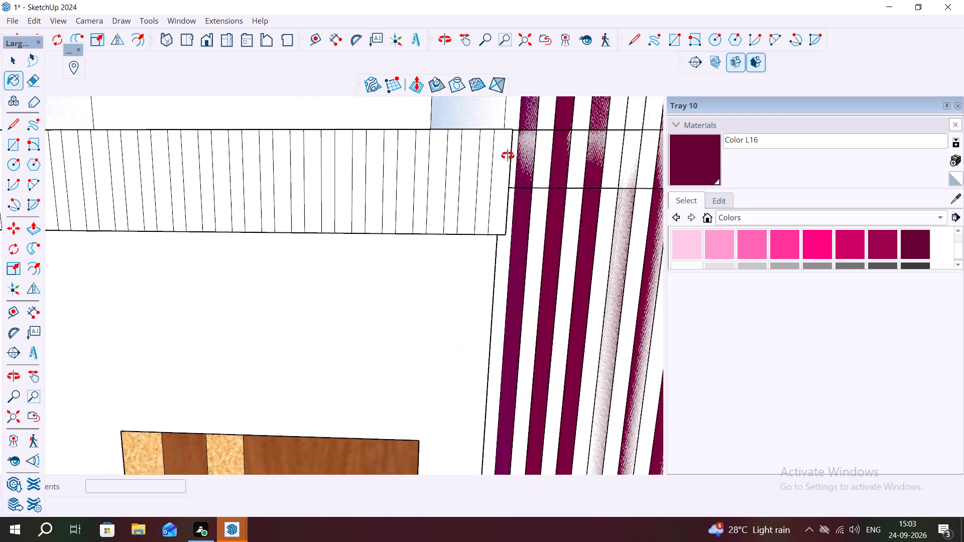
middle_click_drag(508, 156, 483, 153)
scroll(493, 181, "down", 5)
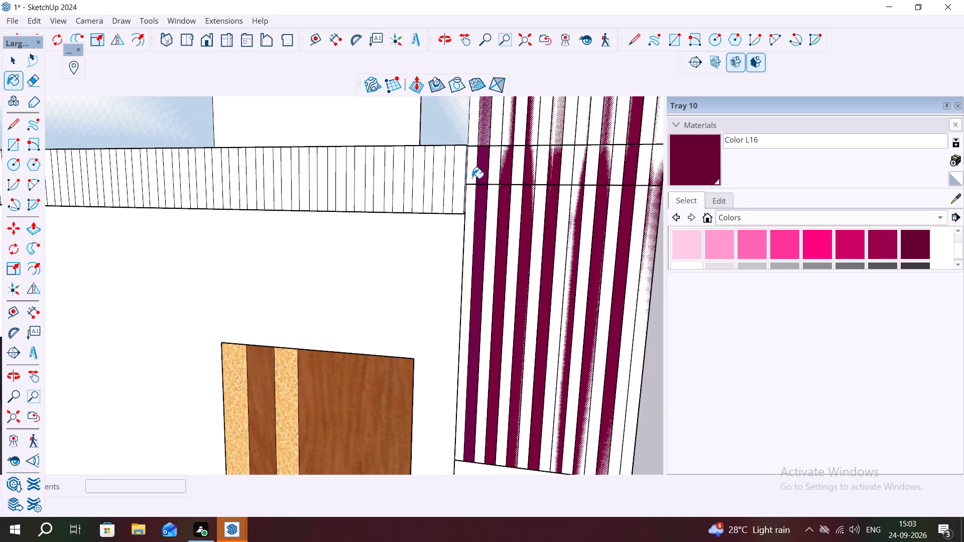
scroll(475, 183, "down", 1)
scroll(501, 183, "up", 8)
scroll(496, 193, "down", 3)
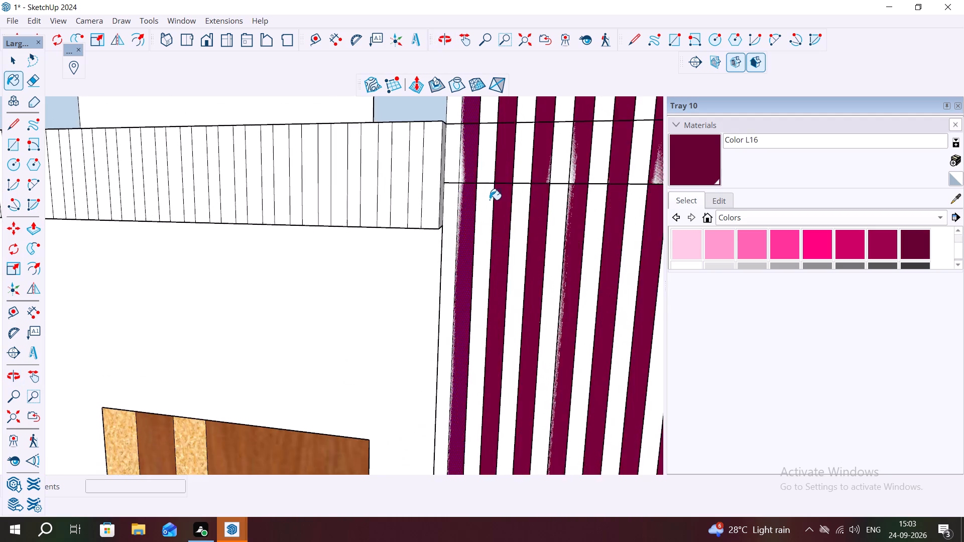
scroll(490, 200, "down", 16)
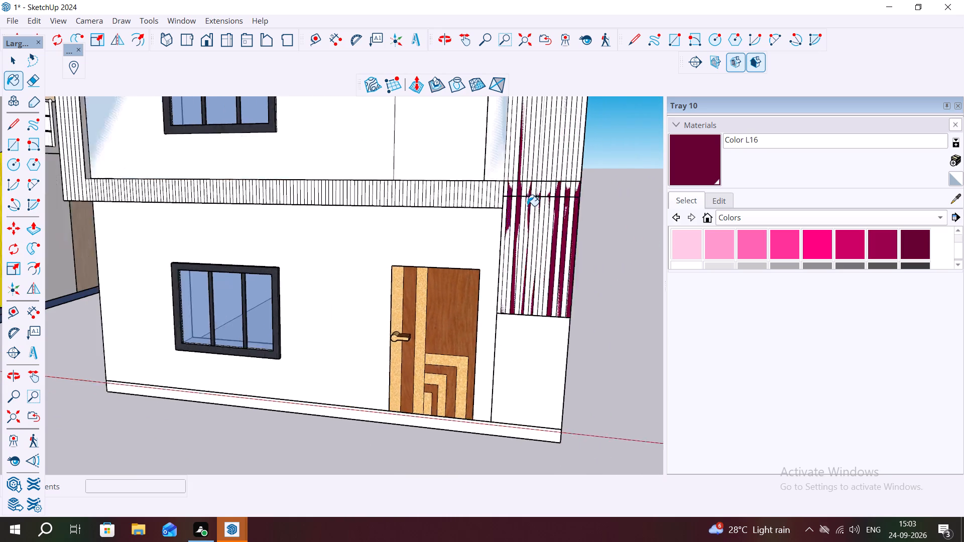
scroll(527, 206, "down", 1)
key("space")
left_click(590, 287)
middle_click_drag(485, 265, 572, 245)
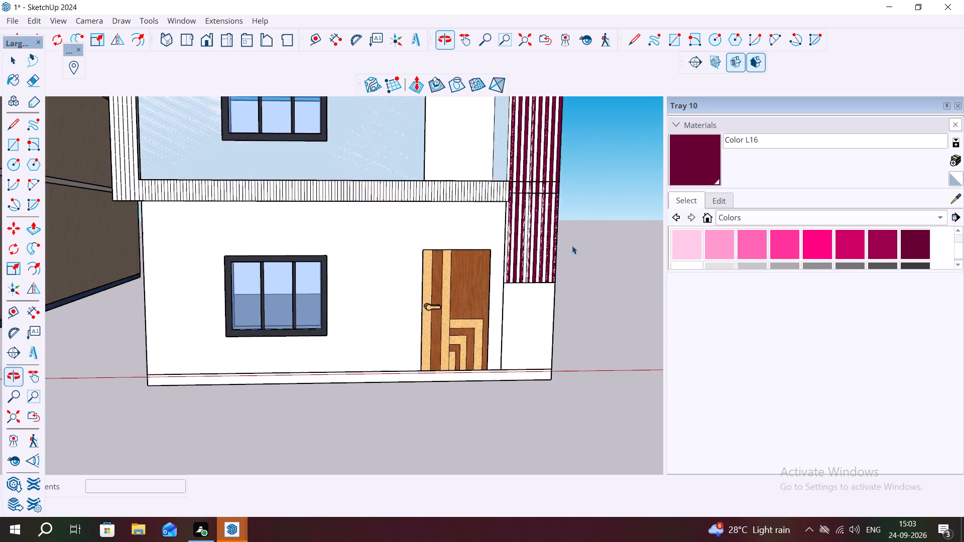
middle_click_drag(572, 245, 571, 245)
scroll(561, 247, "down", 9)
middle_click_drag(559, 248, 510, 247)
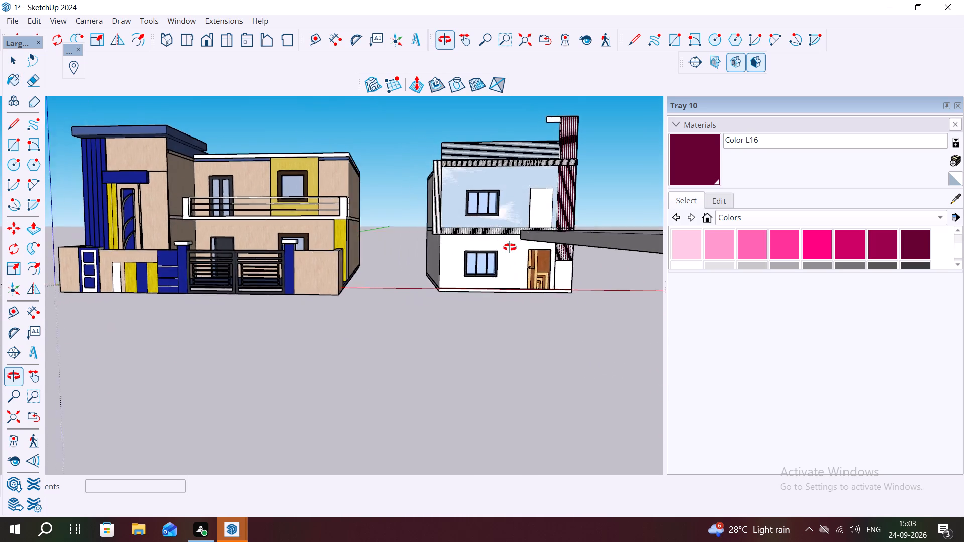
middle_click_drag(510, 247, 494, 295)
scroll(487, 268, "down", 2)
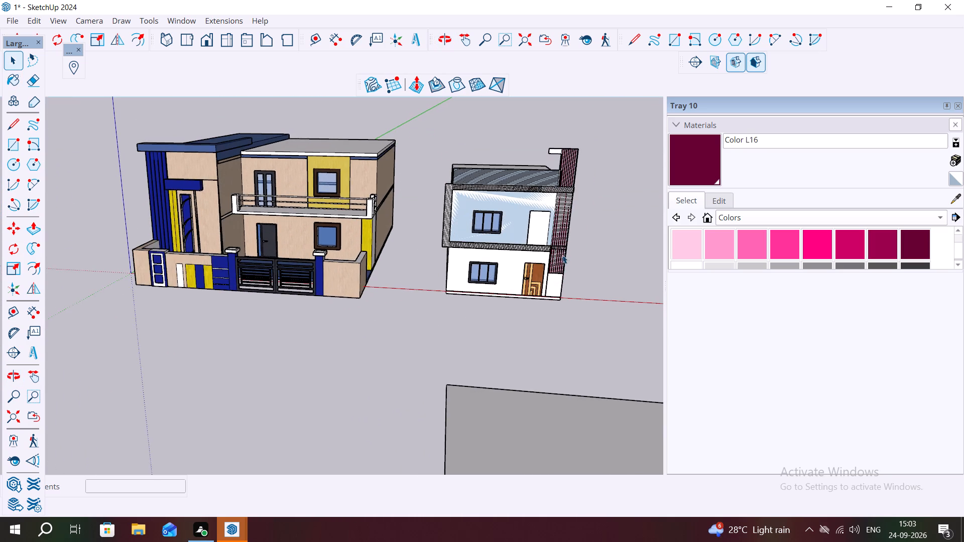
scroll(564, 253, "up", 7)
middle_click_drag(551, 262, 511, 259)
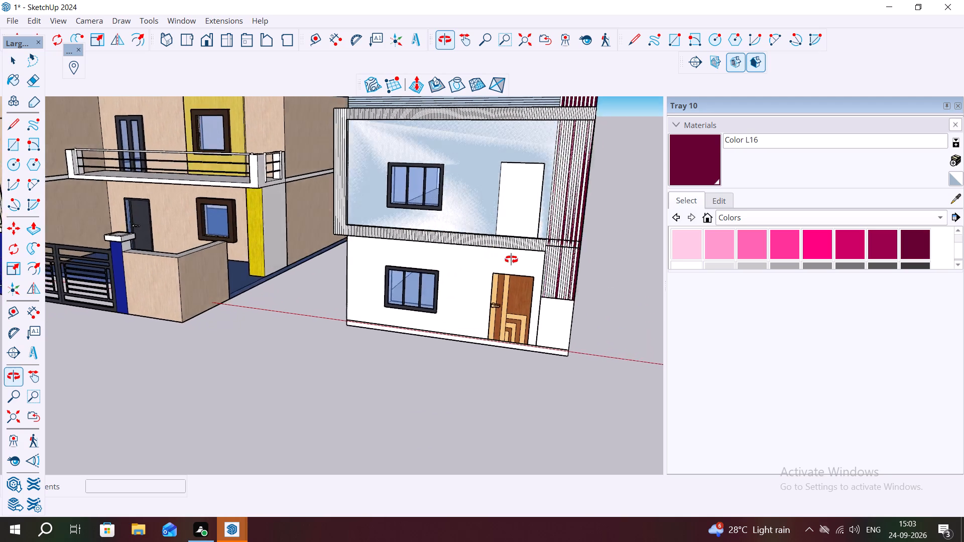
middle_click_drag(511, 259, 571, 261)
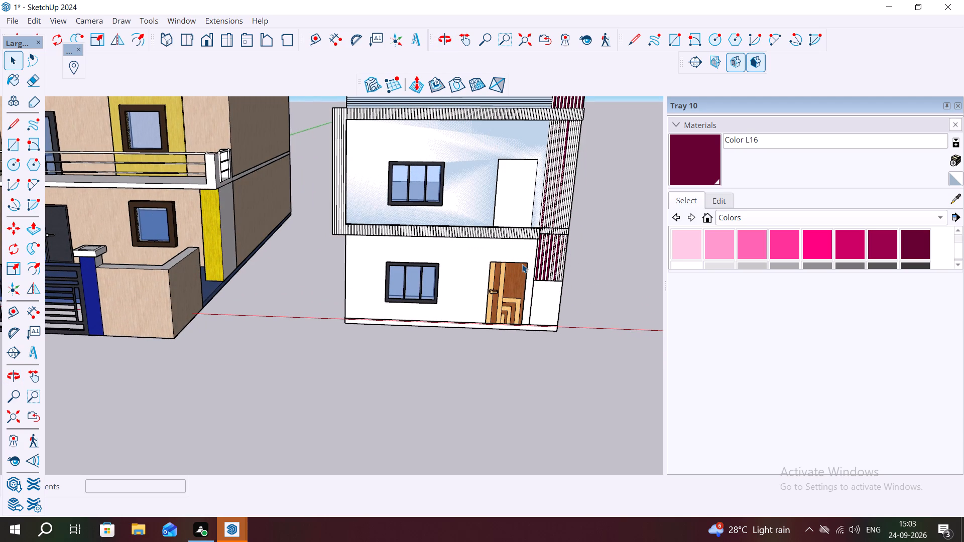
Create a new mid-grey material at 100 opacity, starting from black Color M09 and raising its brightness.
scroll(506, 221, "up", 5)
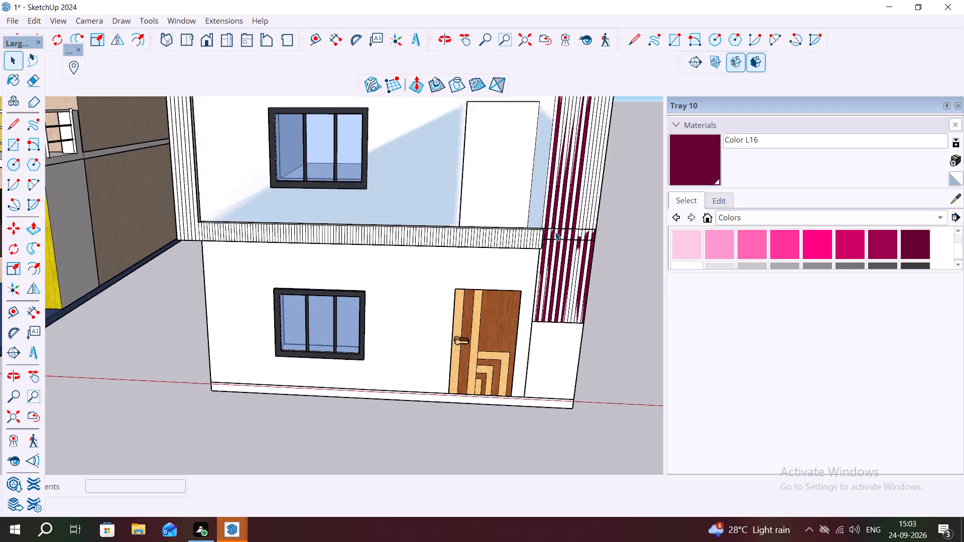
scroll(555, 232, "up", 3)
middle_click_drag(519, 244, 497, 198)
scroll(526, 237, "up", 10)
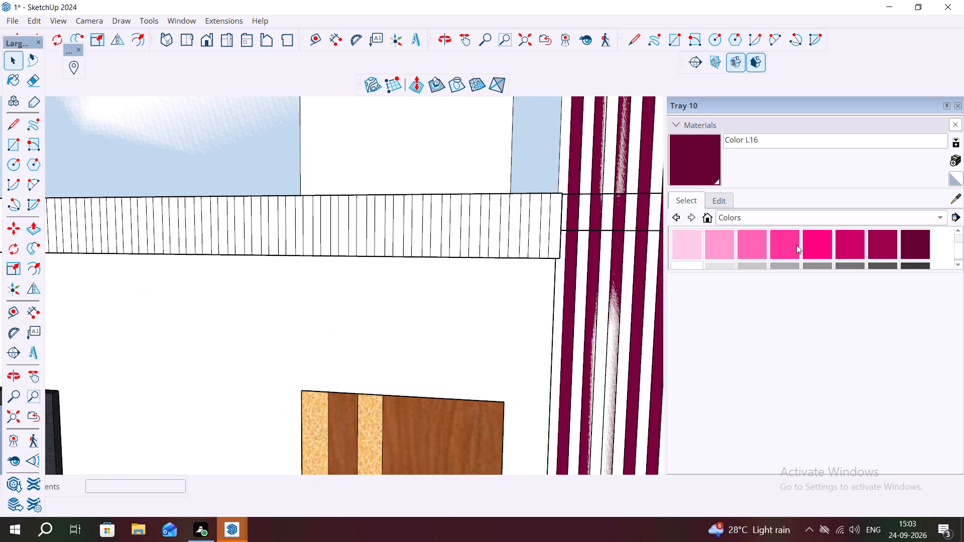
scroll(798, 255, "down", 2)
left_click(707, 244)
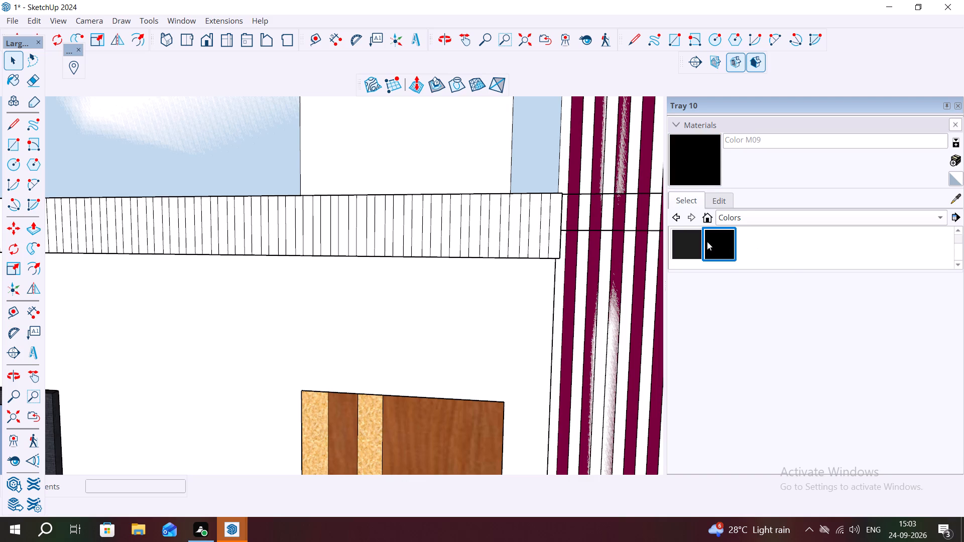
left_click(954, 162)
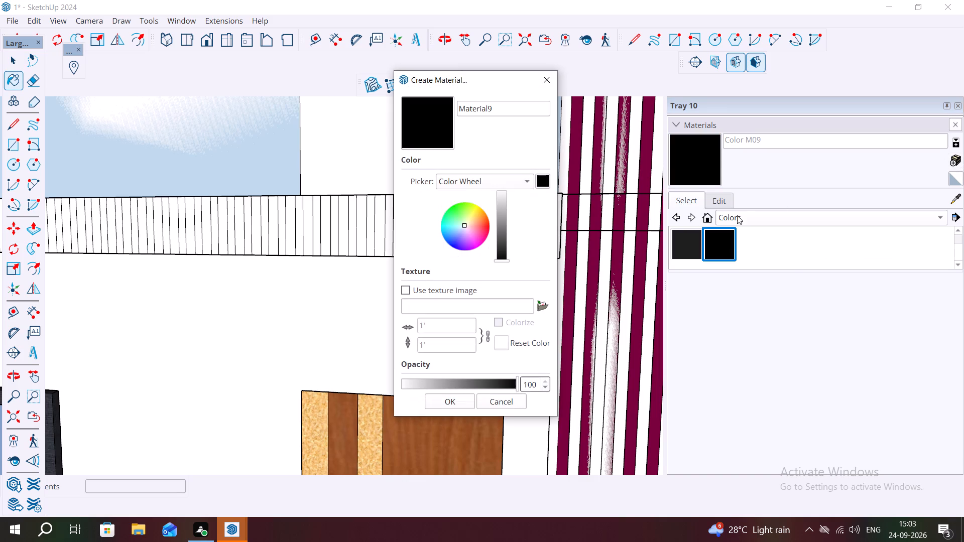
left_click(500, 231)
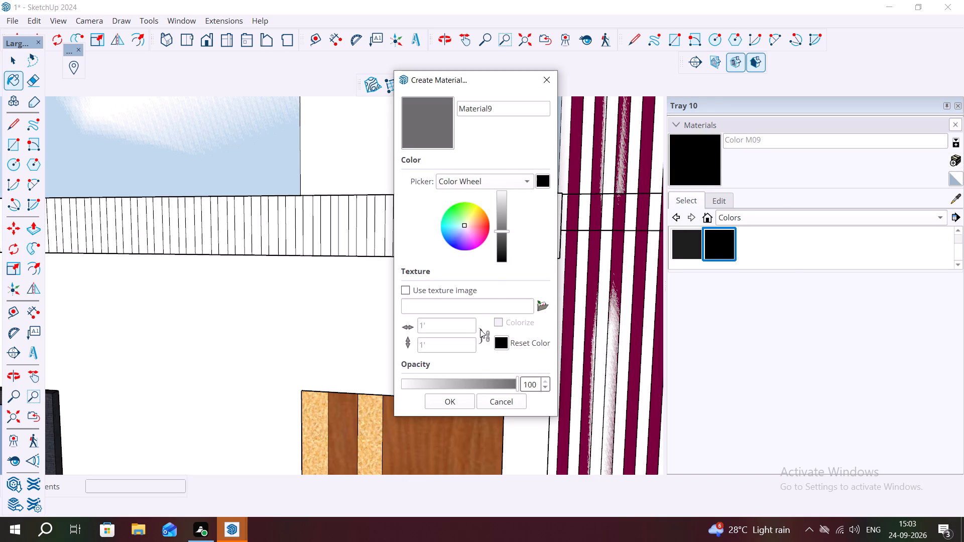
left_click(438, 408)
scroll(597, 263, "up", 2)
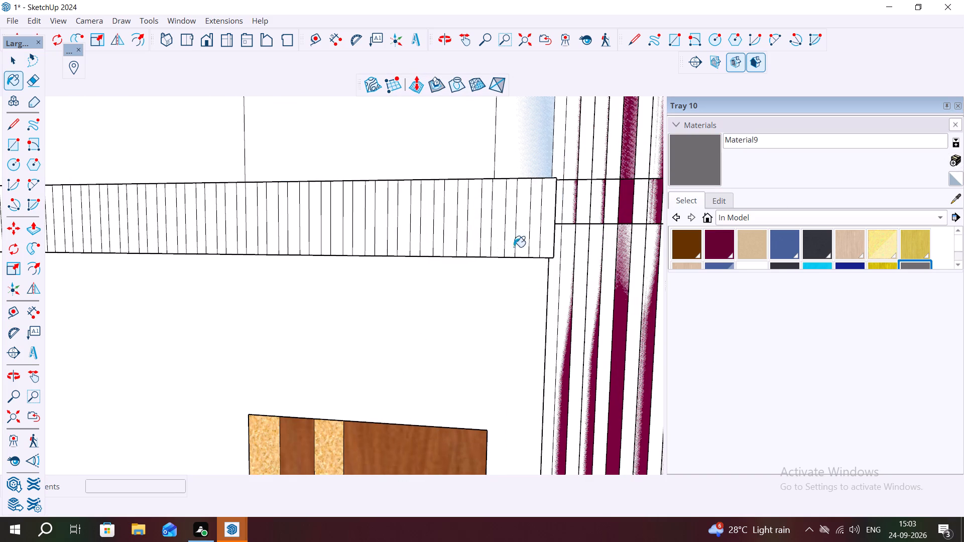
Paint every fourth stripe of the horizontal band between the floors grey with Material9, covering the first eight from the pillar end.
left_click(543, 244)
left_click(498, 246)
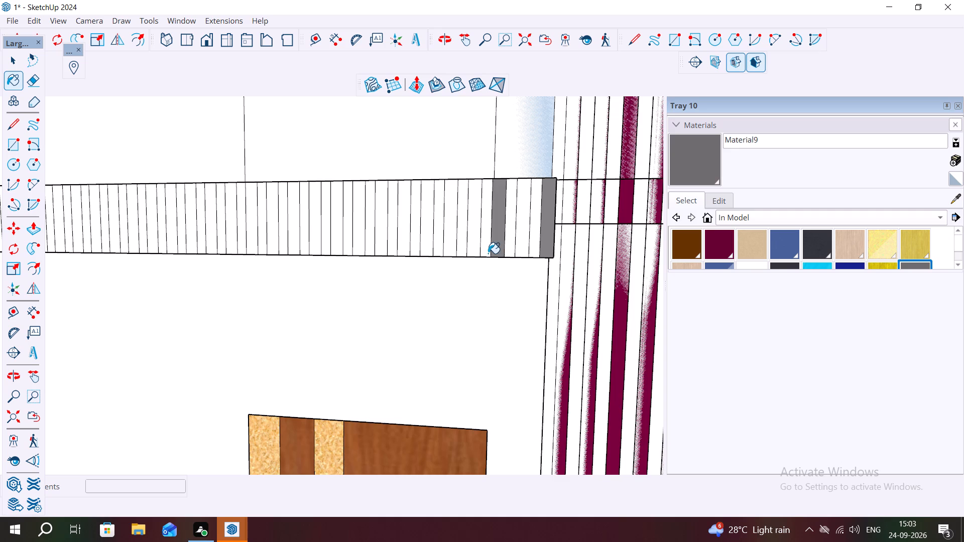
scroll(469, 256, "down", 3)
left_click(454, 252)
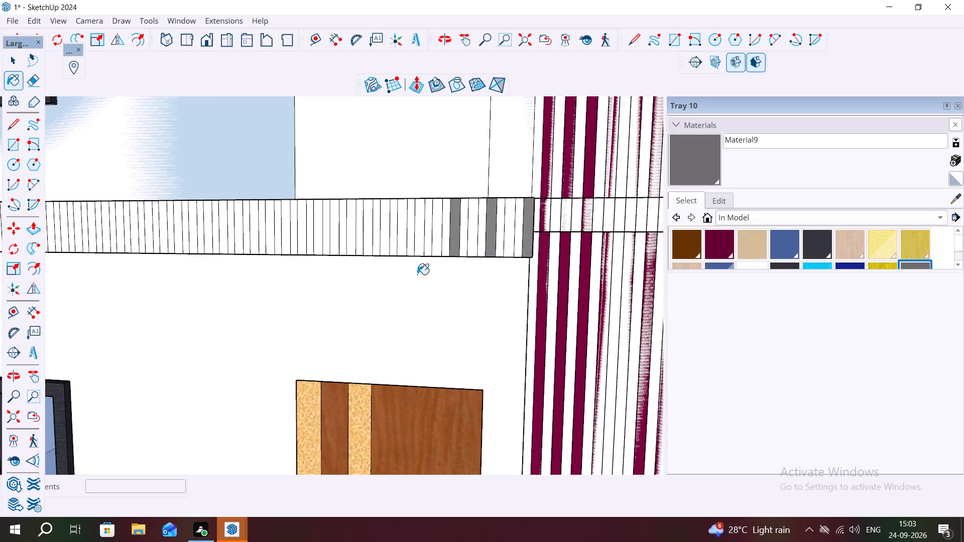
left_click(418, 258)
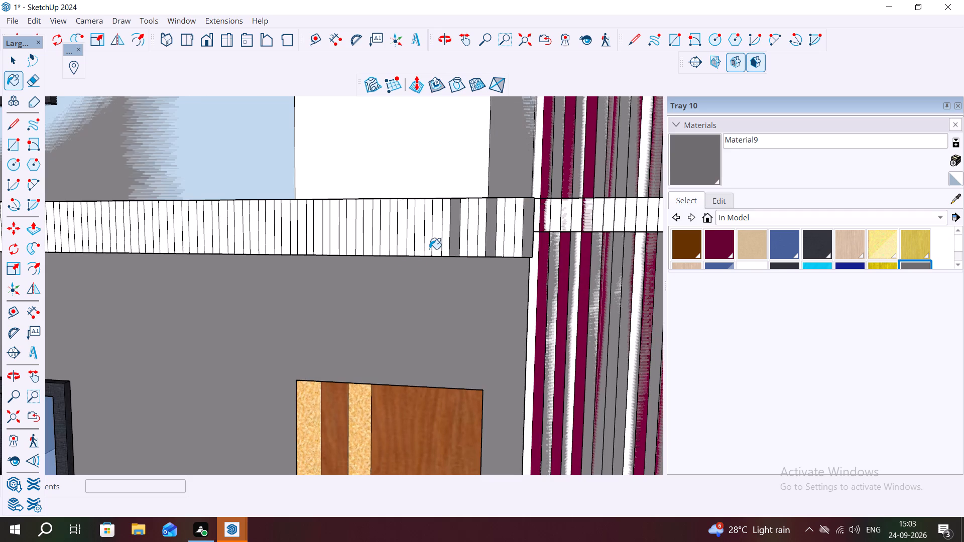
key("ctrl+z")
scroll(414, 250, "up", 2)
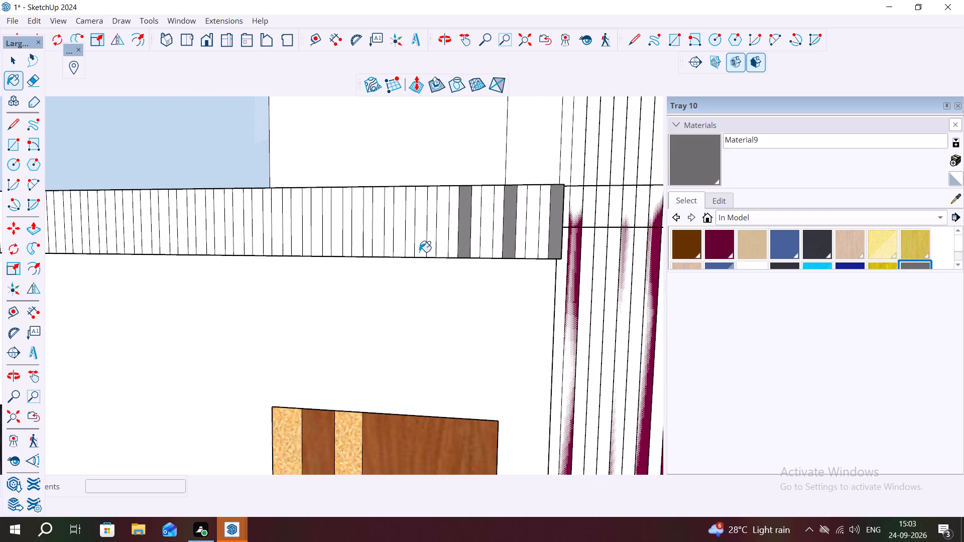
left_click(419, 252)
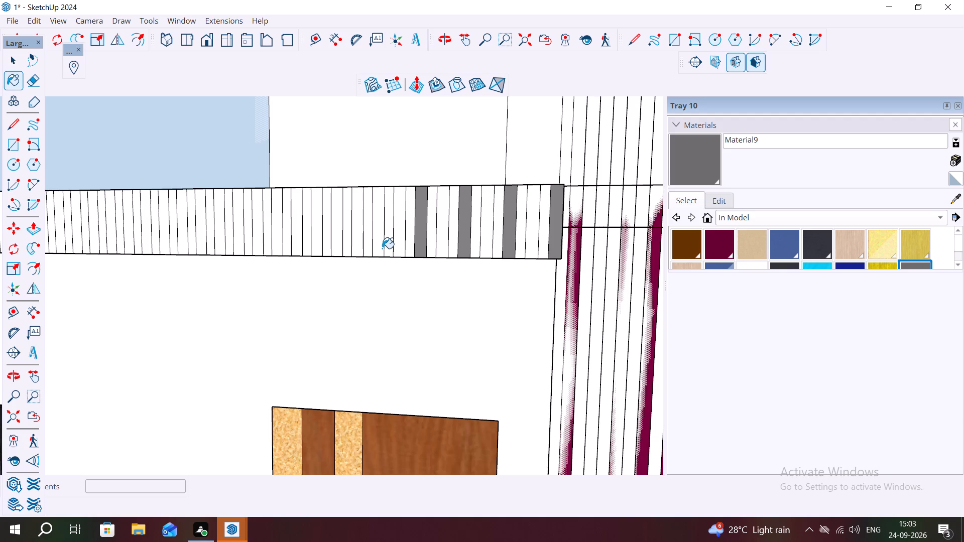
left_click(376, 246)
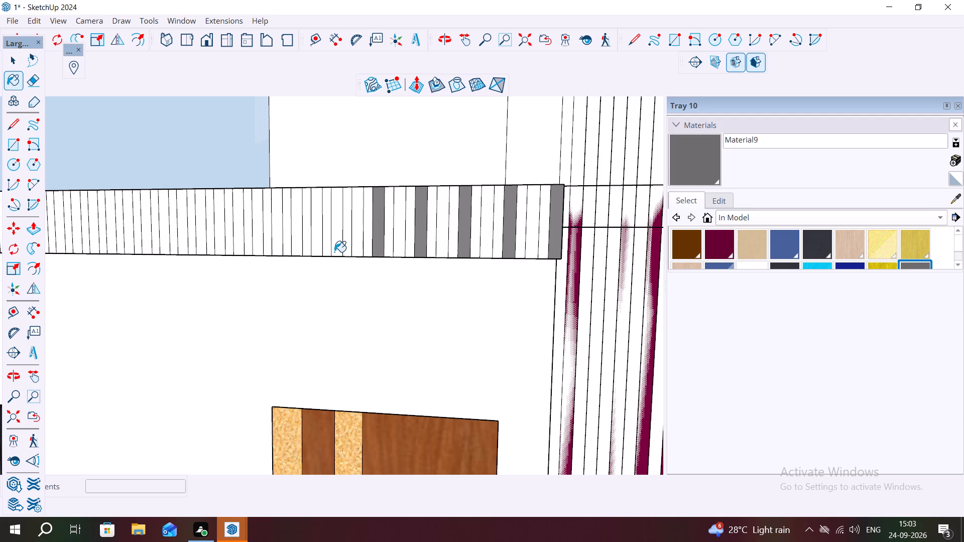
left_click(334, 252)
left_click(296, 253)
scroll(325, 237, "down", 2)
left_click(266, 248)
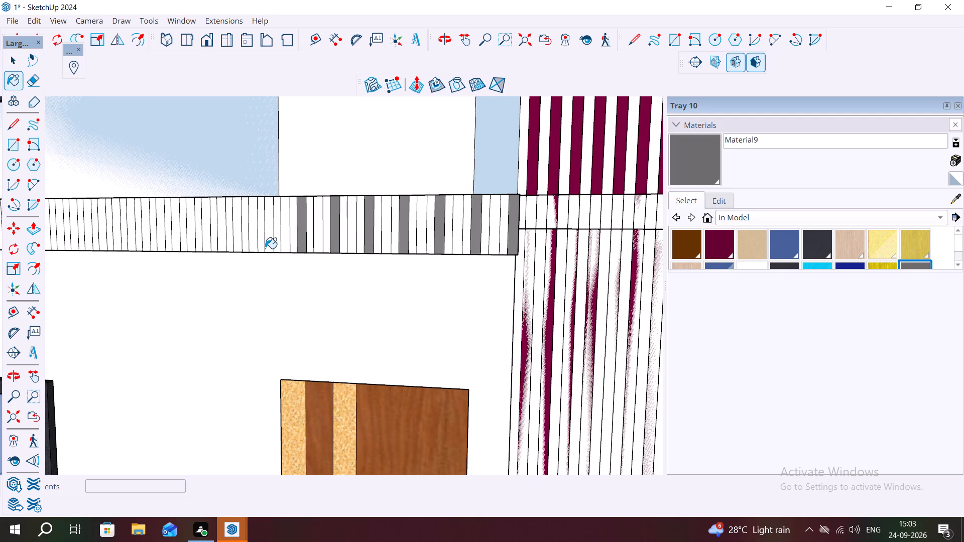
left_click(269, 247)
Continue the grey Material9 pattern on the same band, painting the following six fourth-interval stripes away from the pillar.
scroll(423, 217, "down", 5)
scroll(558, 209, "down", 3)
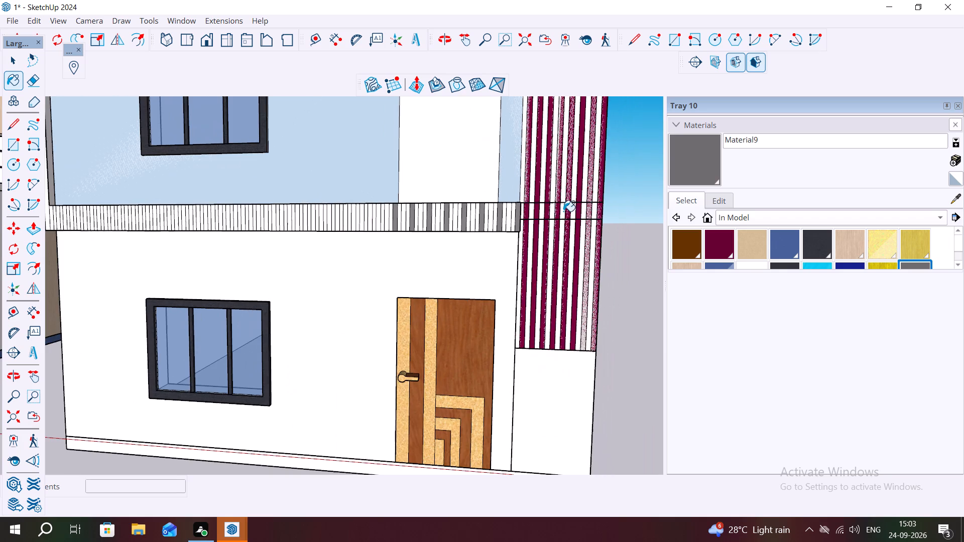
scroll(362, 219, "up", 7)
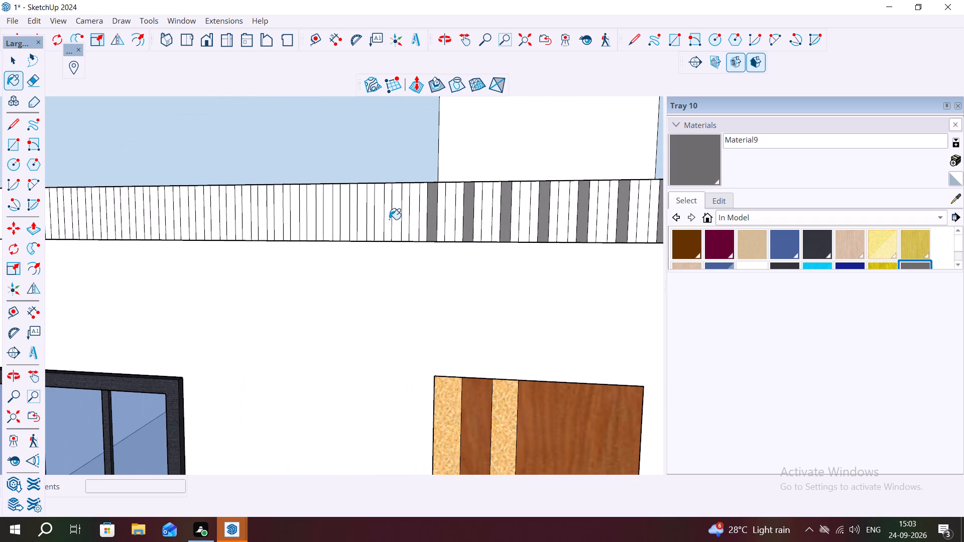
left_click(397, 224)
left_click(360, 231)
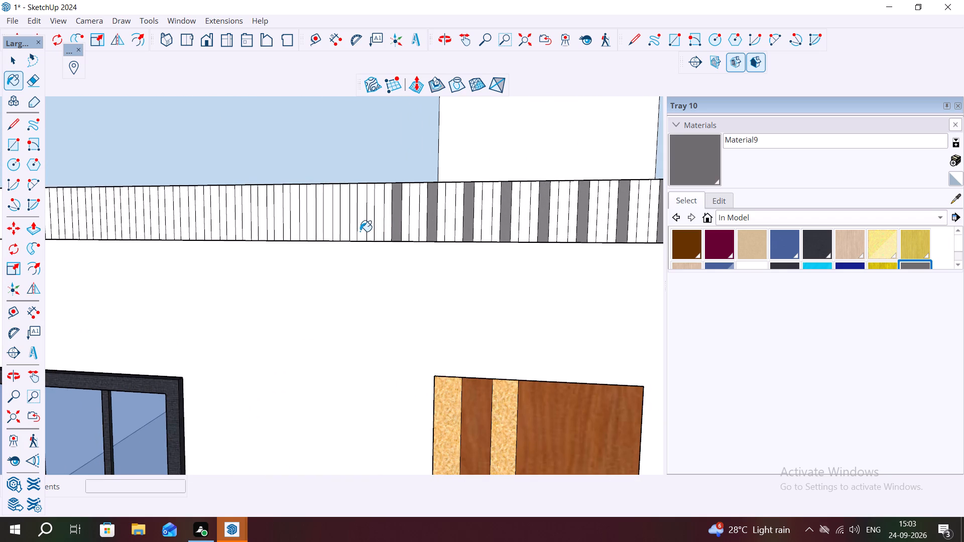
left_click(318, 232)
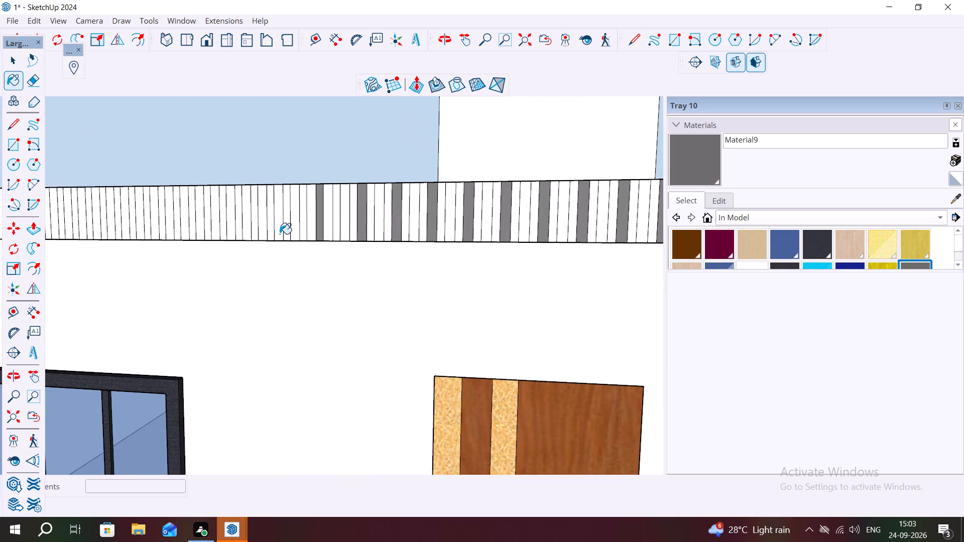
left_click(279, 233)
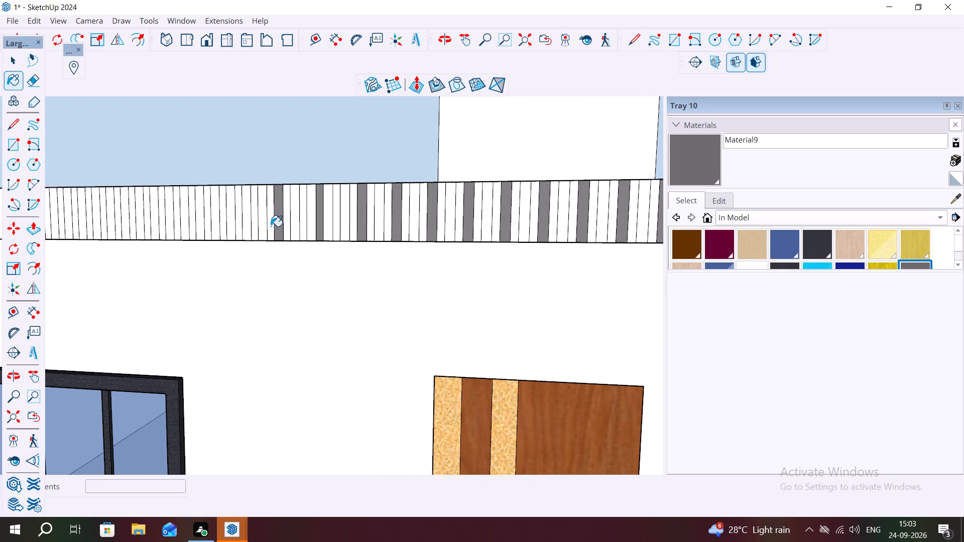
left_click(239, 229)
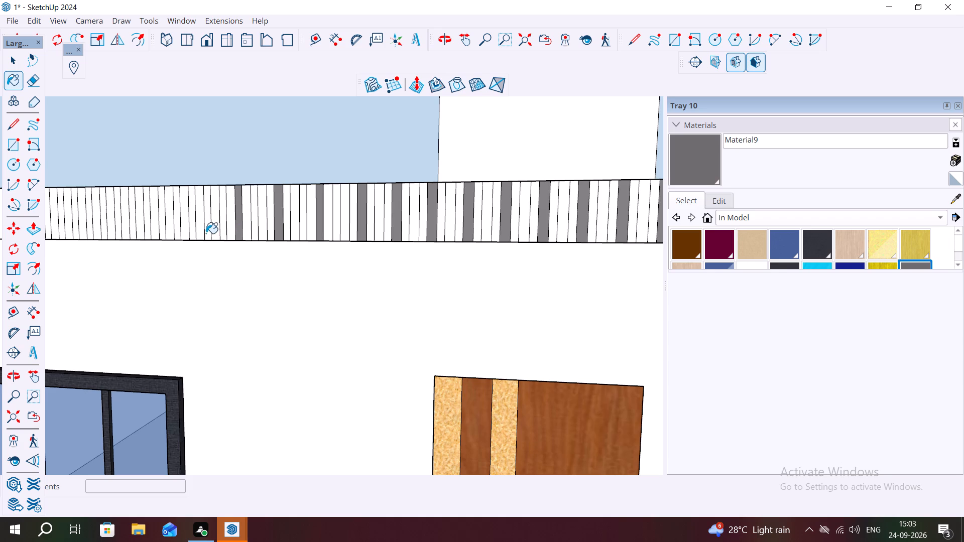
left_click(205, 233)
left_click(205, 238)
scroll(204, 216, "up", 6)
left_click(209, 195)
Examine the band's grey stripe pattern and the striped pillar beside the front door from several angles.
scroll(215, 195, "down", 3)
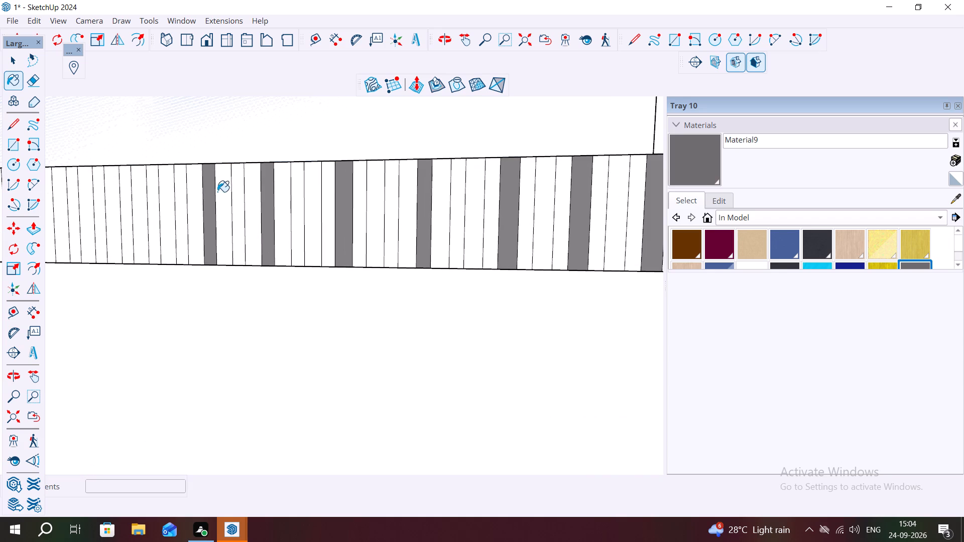
scroll(217, 192, "down", 1)
scroll(288, 168, "down", 15)
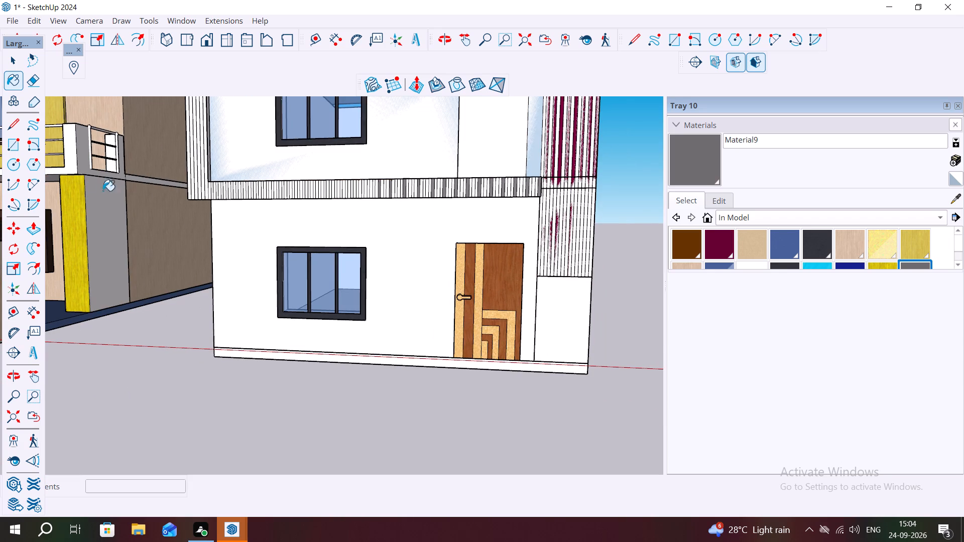
scroll(726, 217, "down", 2)
scroll(440, 232, "down", 2)
key("Escape")
key("space")
scroll(522, 196, "down", 2)
scroll(529, 206, "up", 6)
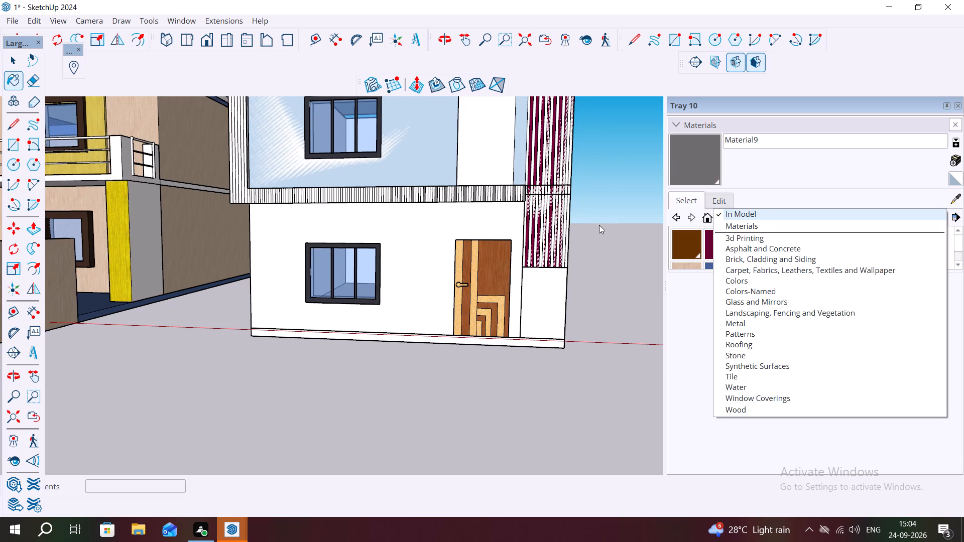
scroll(599, 225, "up", 15)
middle_click_drag(561, 212, 529, 217)
scroll(529, 226, "up", 7)
middle_click_drag(533, 234, 597, 258)
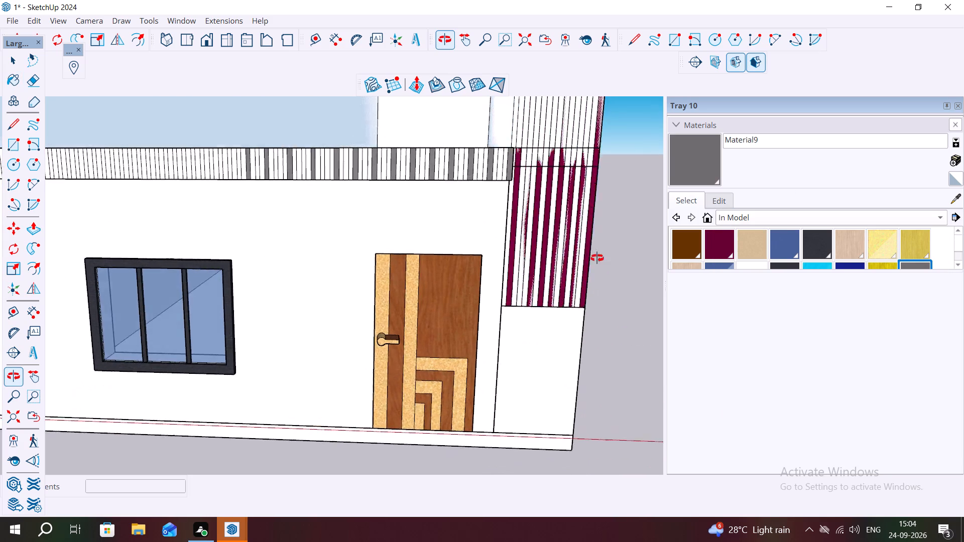
middle_click_drag(597, 258, 625, 280)
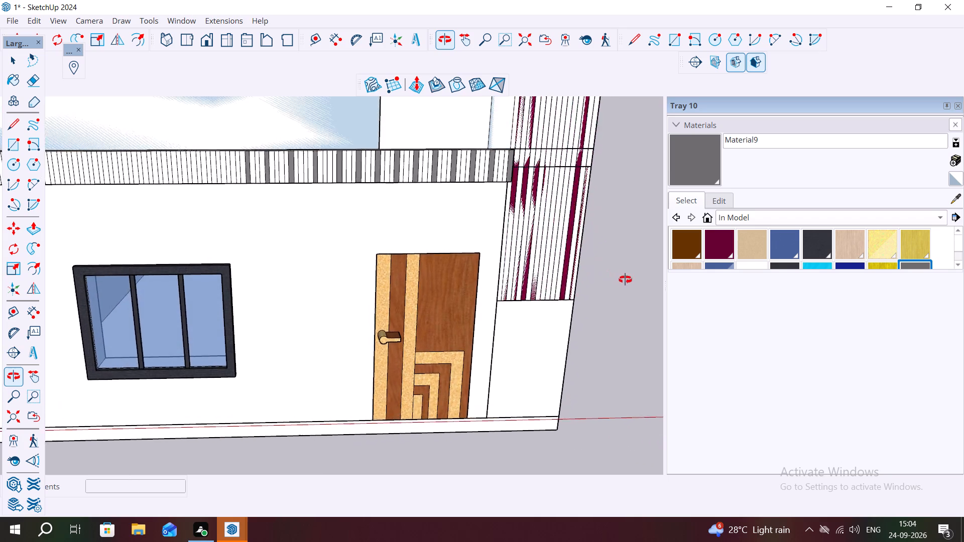
middle_click_drag(625, 280, 545, 286)
scroll(629, 300, "up", 1)
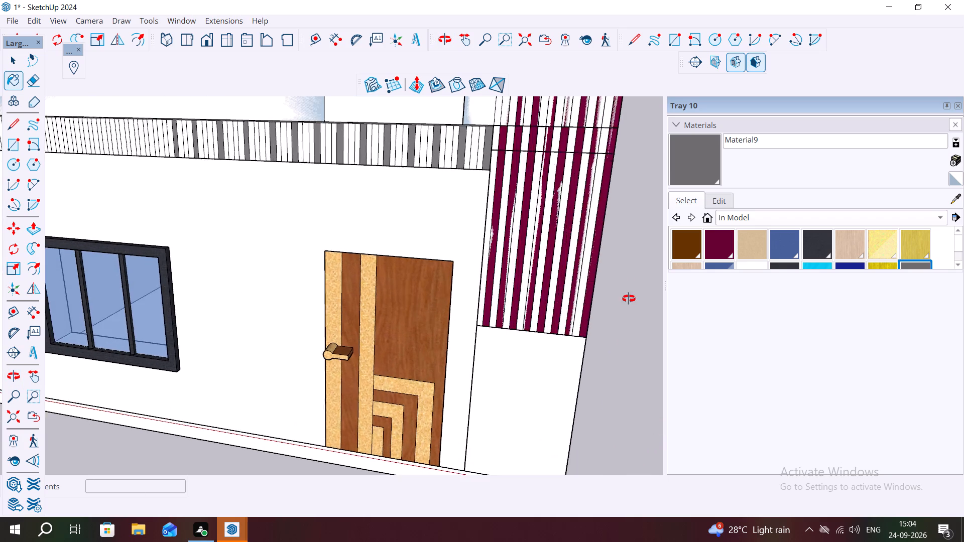
middle_click_drag(629, 299, 397, 226)
scroll(418, 297, "up", 2)
scroll(420, 304, "down", 1)
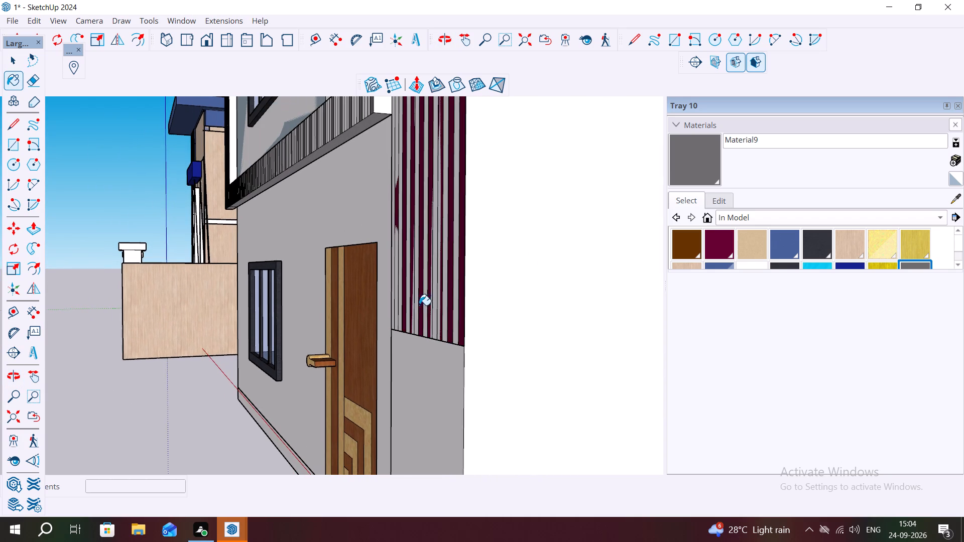
Paint the eight remaining white stripes of the pillar beside the front door with Formica Beige, between the maroon ones.
key("space")
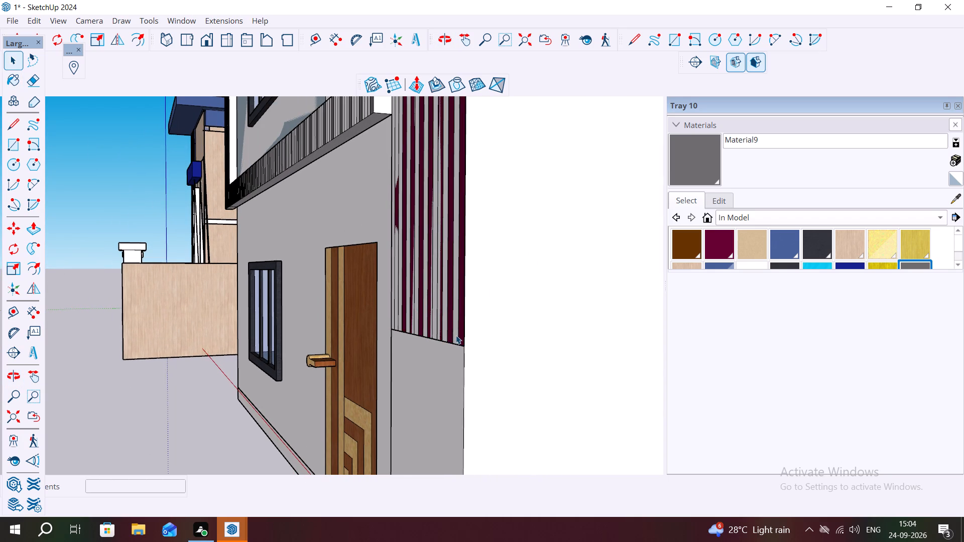
double_click(456, 335)
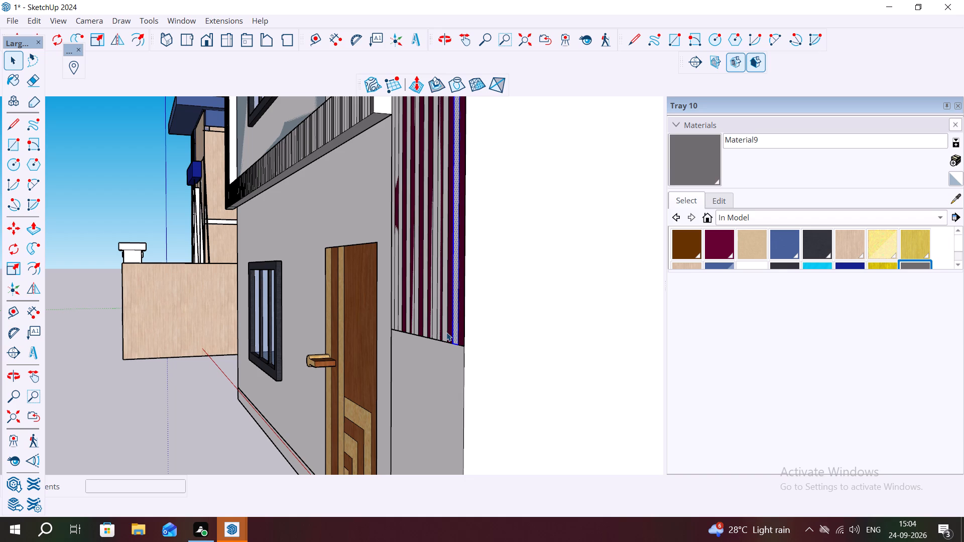
left_click(446, 332)
middle_click_drag(449, 313, 637, 384)
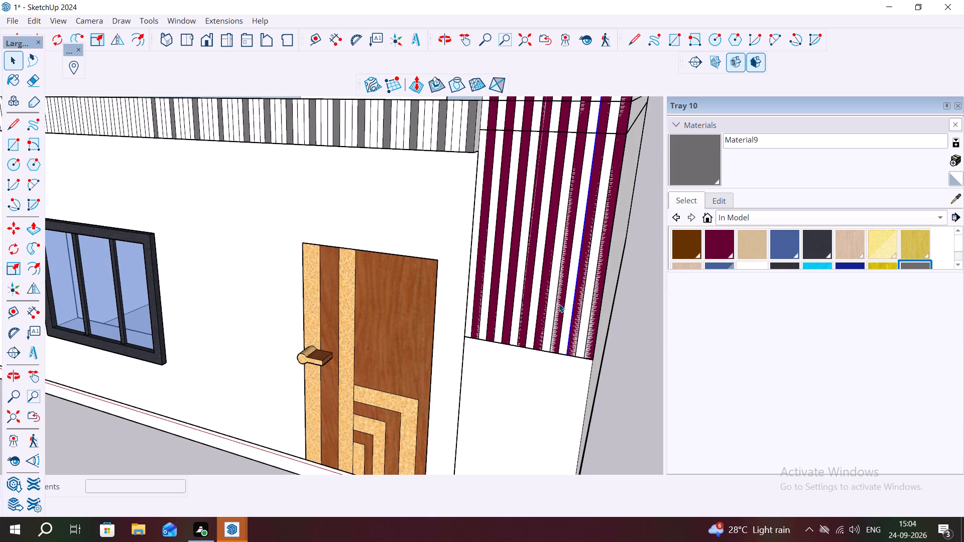
left_click(552, 302)
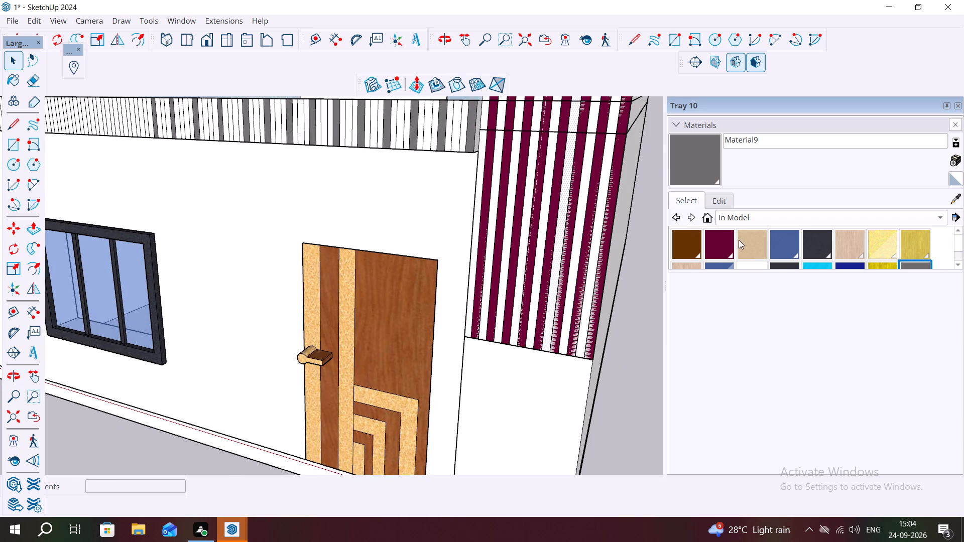
left_click(739, 240)
left_click(551, 305)
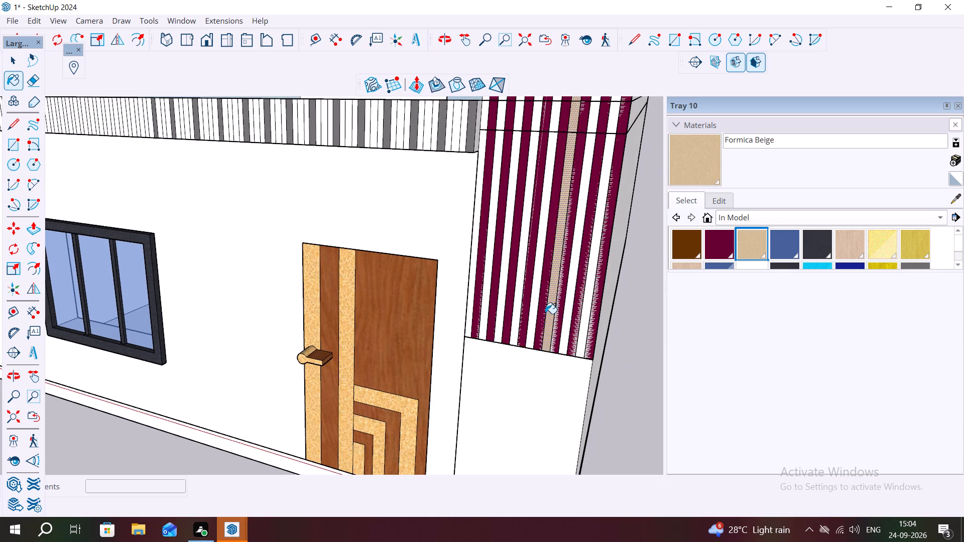
left_click(570, 297)
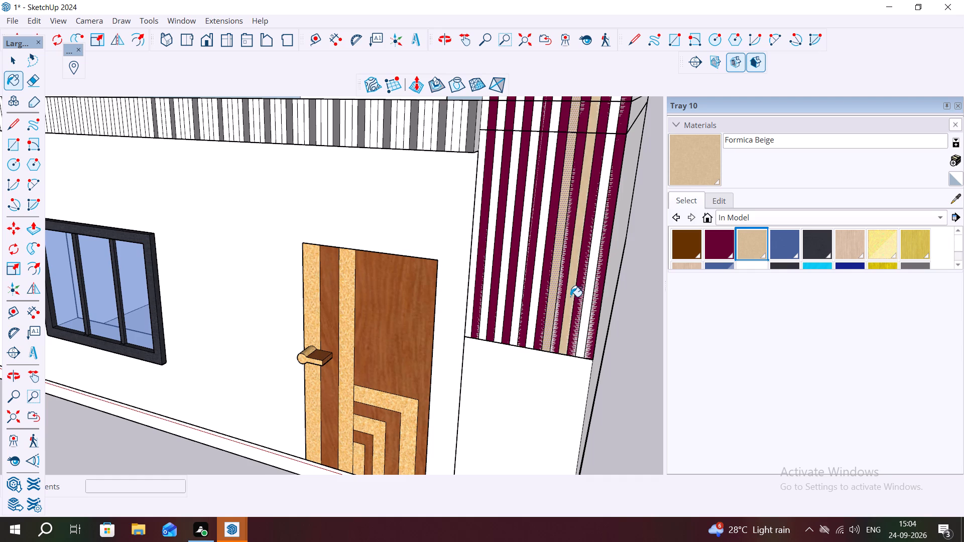
left_click(585, 310)
left_click(532, 320)
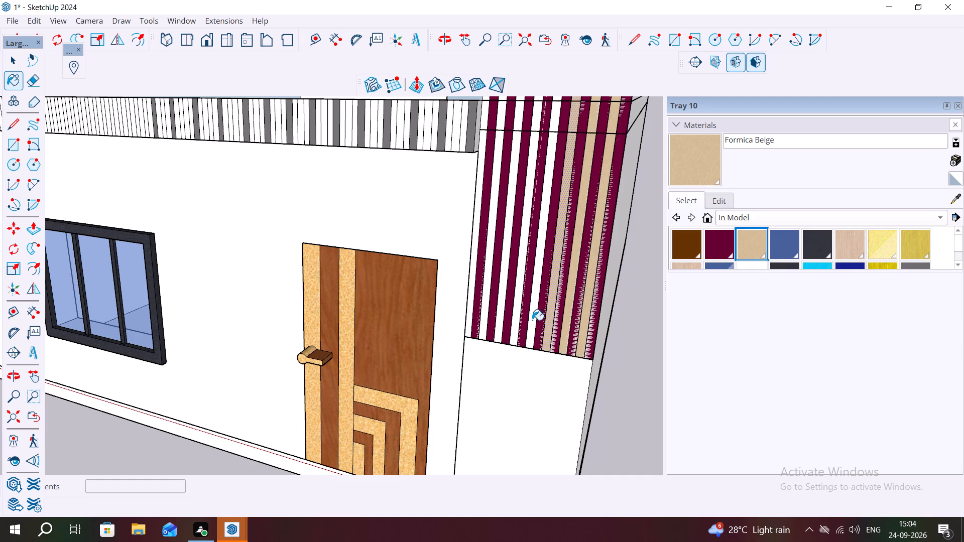
left_click(514, 321)
left_click(499, 323)
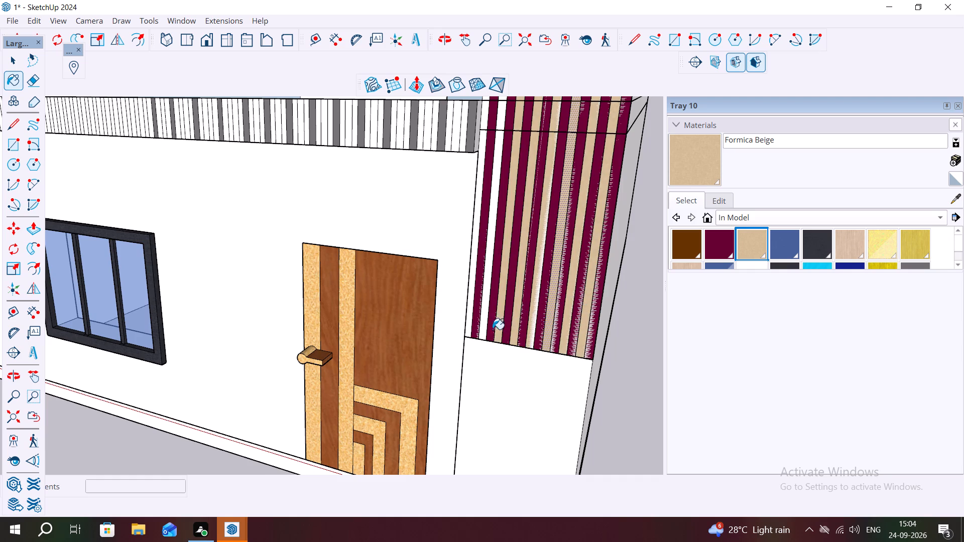
left_click(483, 325)
left_click(468, 328)
Examine the beige and maroon pillar stripes up close, the overall facade, and the pillar's junction with the upper band.
scroll(543, 326, "up", 2)
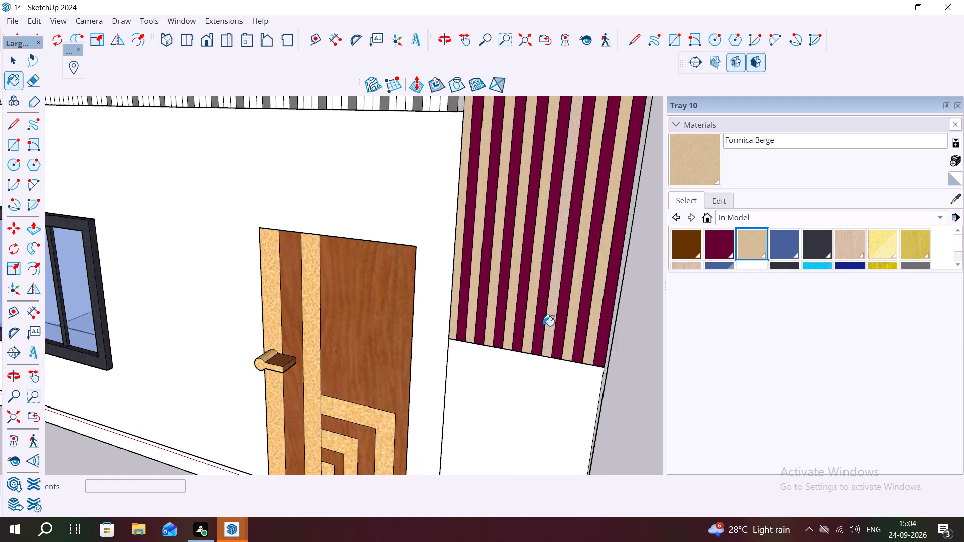
scroll(543, 326, "up", 1)
middle_click_drag(531, 326, 557, 327)
scroll(526, 333, "up", 6)
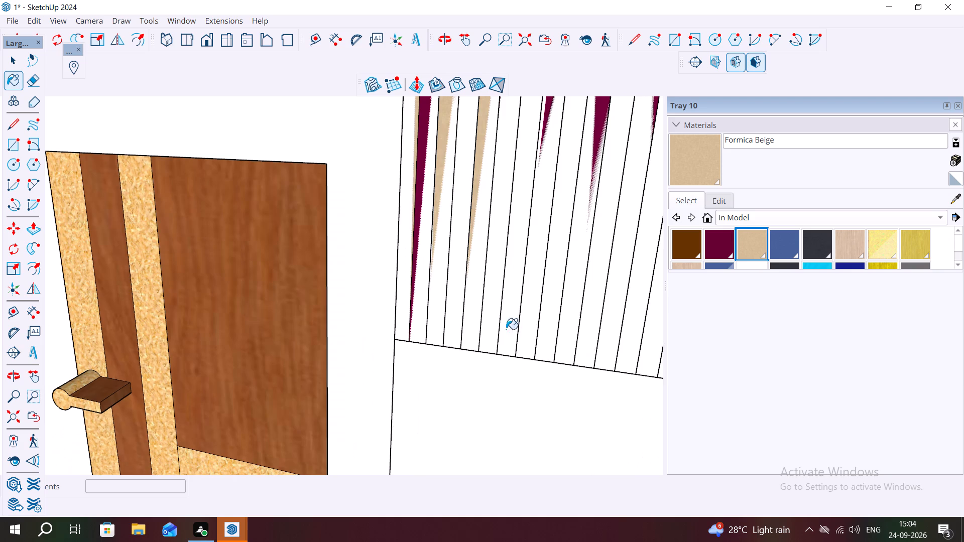
scroll(498, 329, "down", 11)
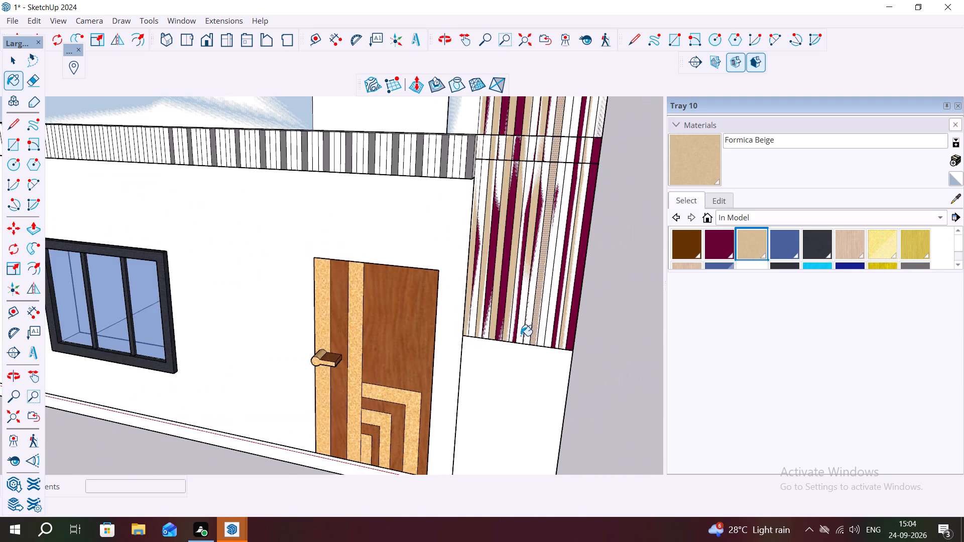
scroll(521, 336, "down", 11)
scroll(585, 328, "down", 3)
scroll(583, 249, "up", 5)
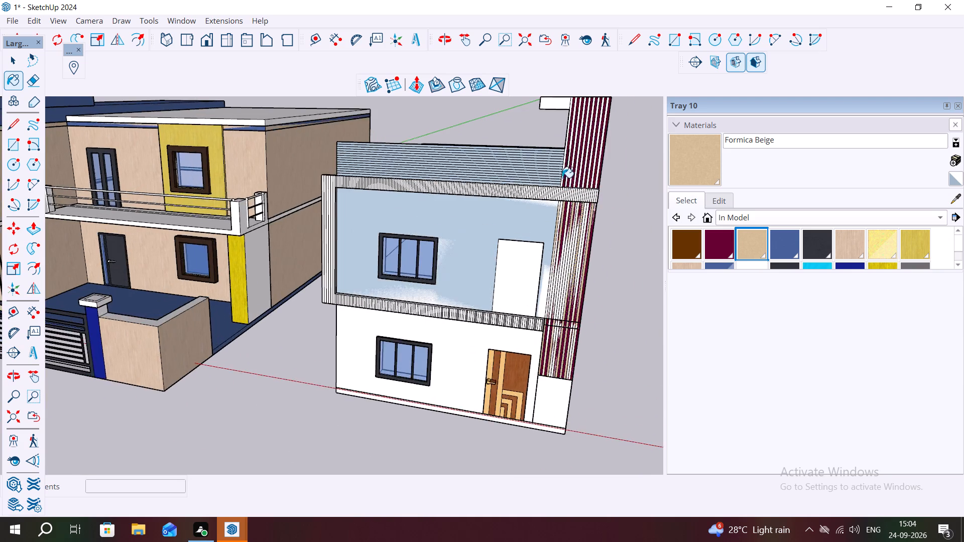
scroll(562, 178, "up", 9)
middle_click_drag(582, 221, 654, 260)
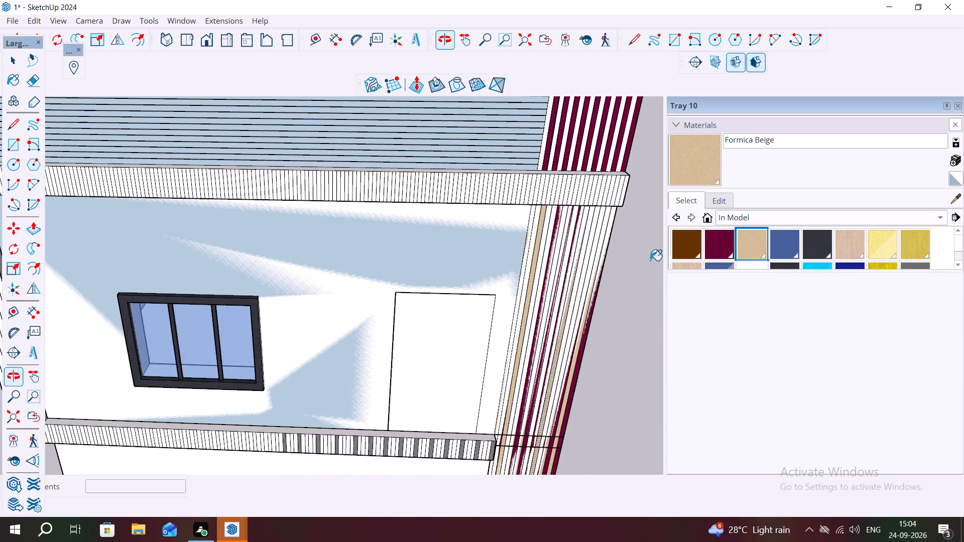
Examine the pillar's maroon and beige stripes below the upper band, and the overall facade beside the neighbouring house.
scroll(628, 212, "up", 3)
middle_click_drag(558, 258, 498, 145)
scroll(503, 129, "down", 4)
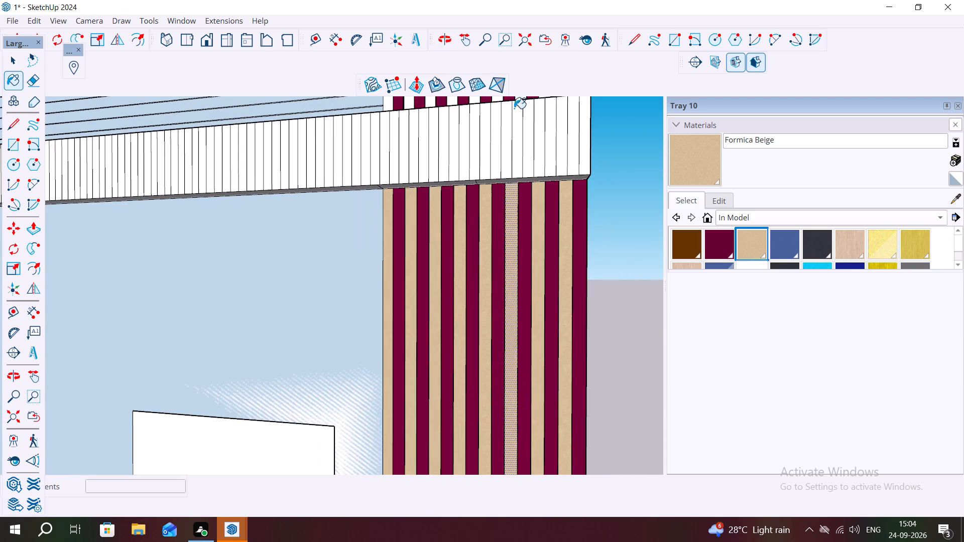
scroll(514, 108, "down", 3)
scroll(570, 99, "down", 1)
scroll(620, 195, "down", 8)
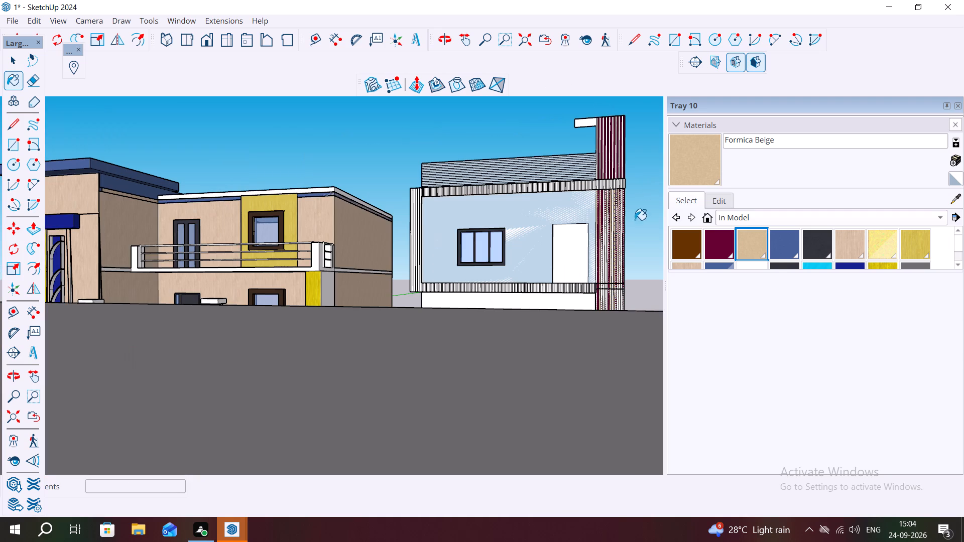
Paint seven white stripes of the lower horizontal band with Formica Beige, one midway between each pair of grey stripes, starting at the pillar.
scroll(568, 299, "up", 17)
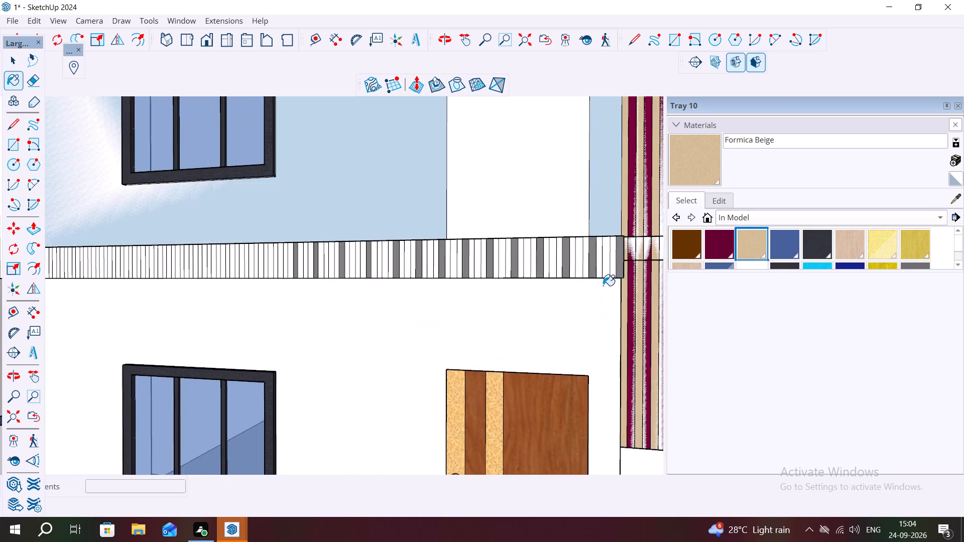
scroll(603, 286, "up", 6)
left_click(606, 272)
left_click(547, 269)
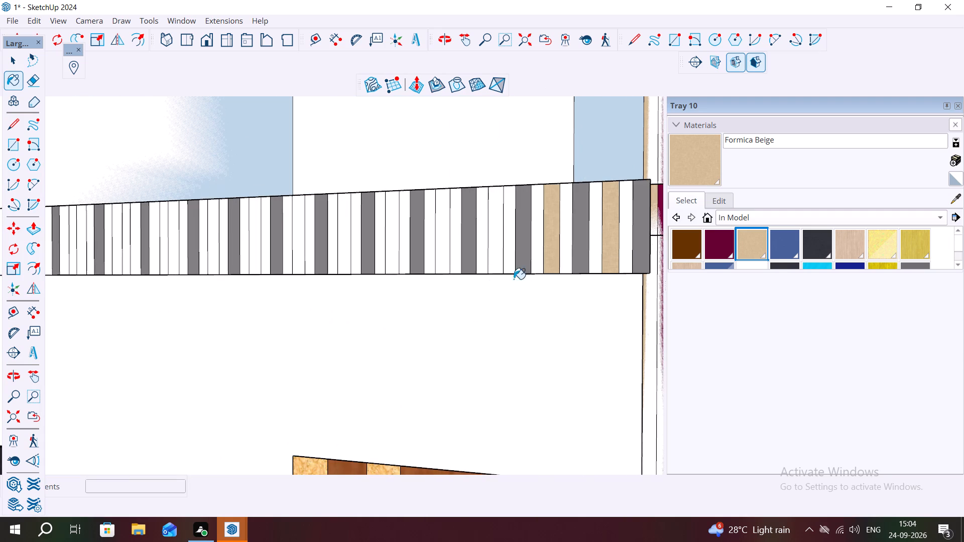
left_click(492, 271)
left_click(438, 269)
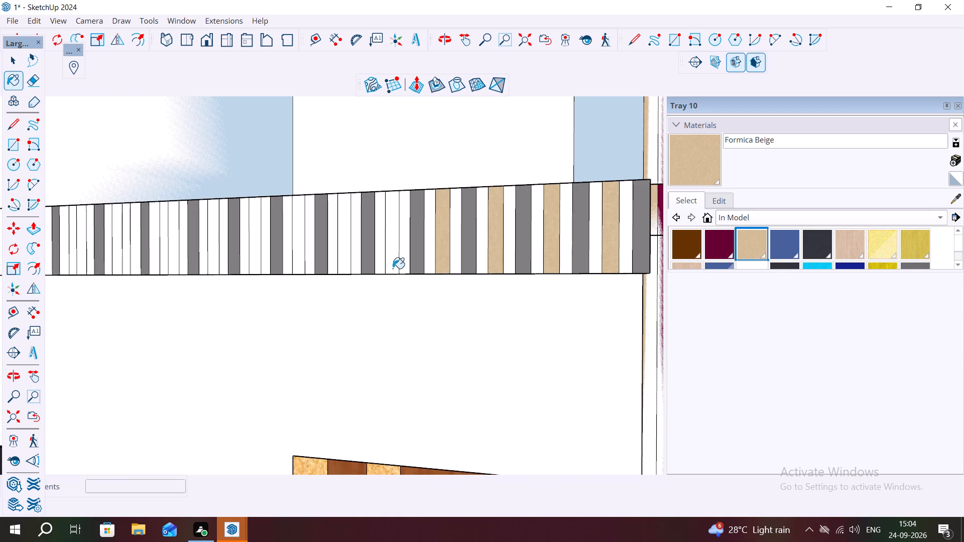
left_click(393, 268)
left_click(343, 272)
left_click(299, 271)
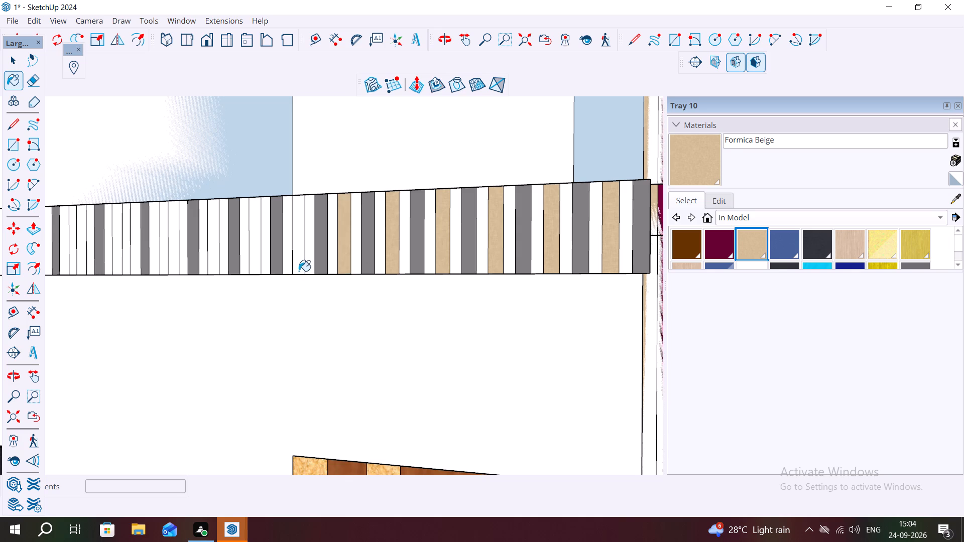
Continue the Formica Beige pattern on the same band, painting six more white stripes between the grey ones, away from the pillar.
left_click(255, 273)
left_click(214, 276)
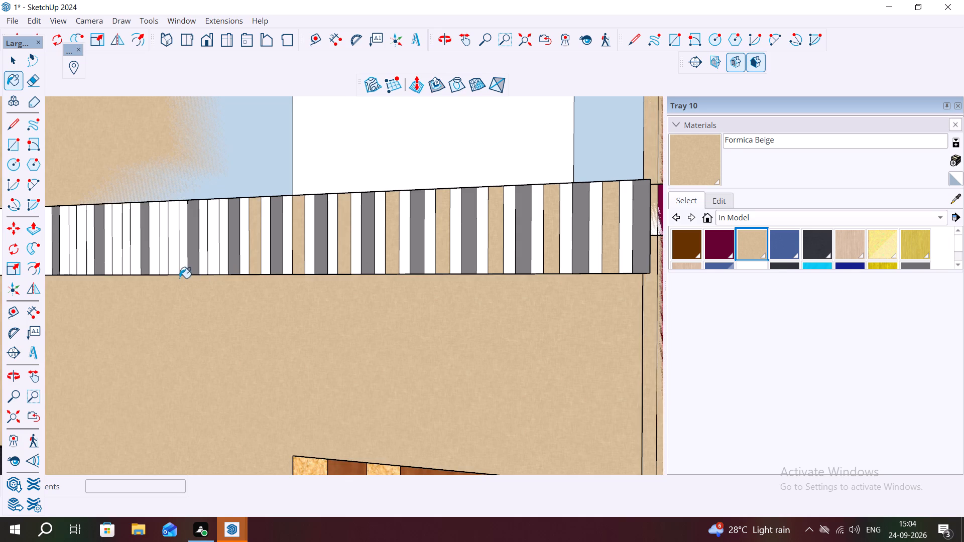
key("ctrl+z")
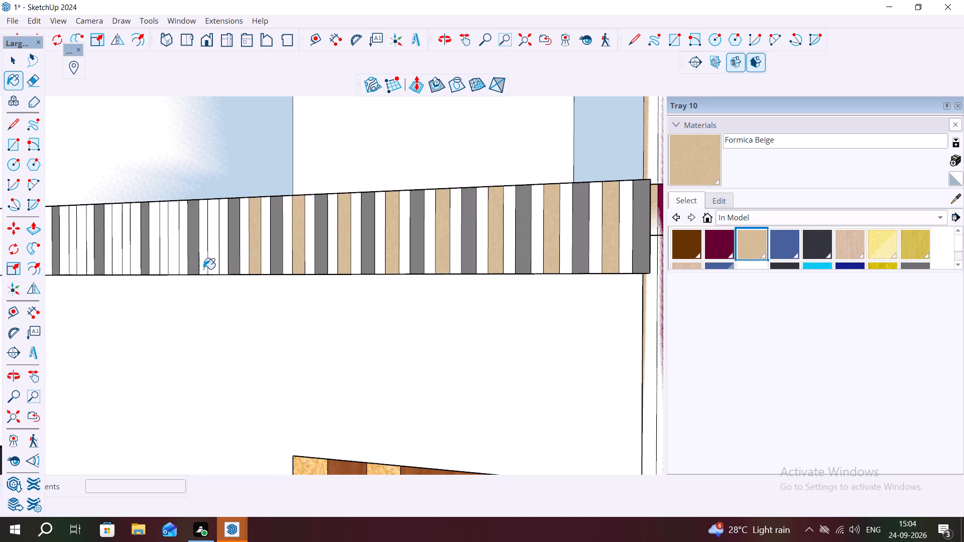
left_click(214, 268)
left_click(173, 266)
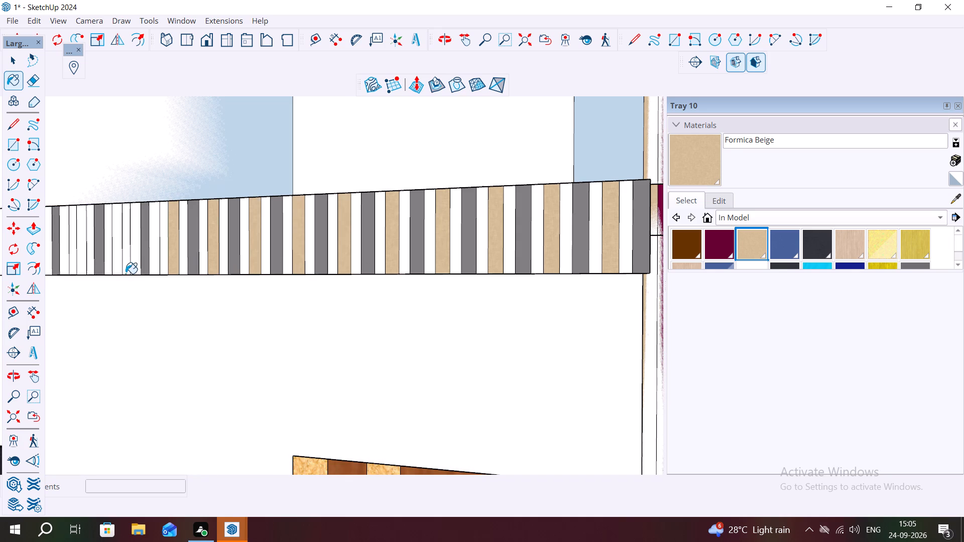
left_click(123, 272)
left_click(116, 273)
scroll(115, 263, "up", 2)
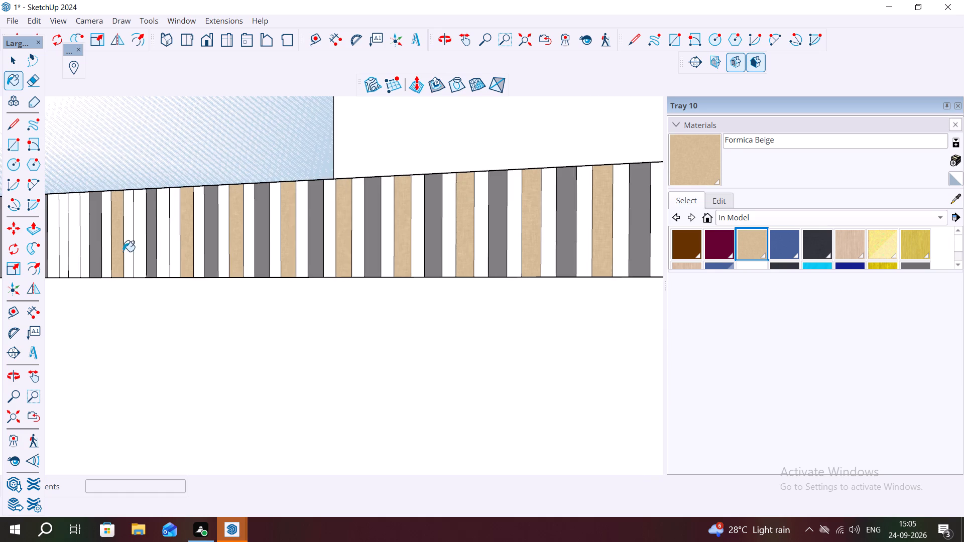
scroll(147, 260, "down", 3)
scroll(265, 246, "down", 3)
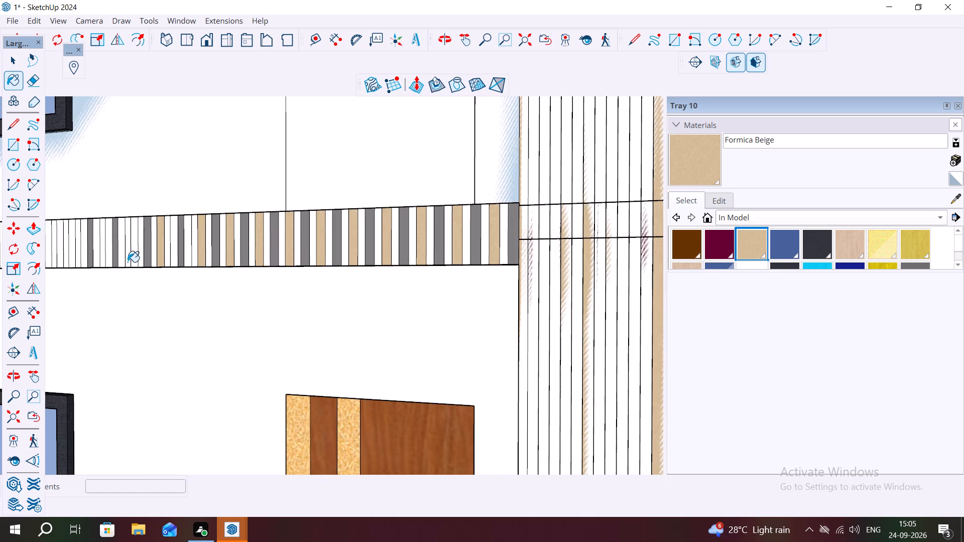
left_click(128, 262)
left_click(135, 262)
scroll(146, 253, "down", 3)
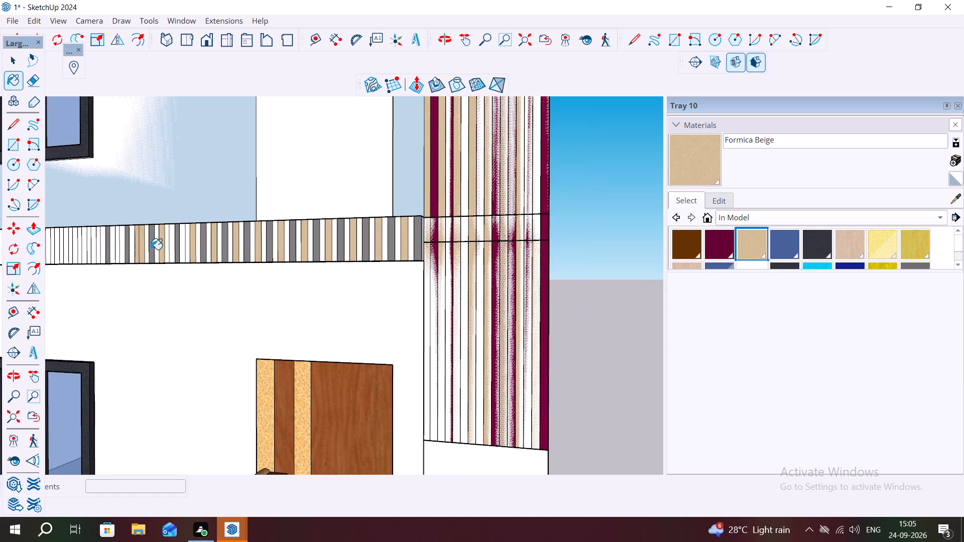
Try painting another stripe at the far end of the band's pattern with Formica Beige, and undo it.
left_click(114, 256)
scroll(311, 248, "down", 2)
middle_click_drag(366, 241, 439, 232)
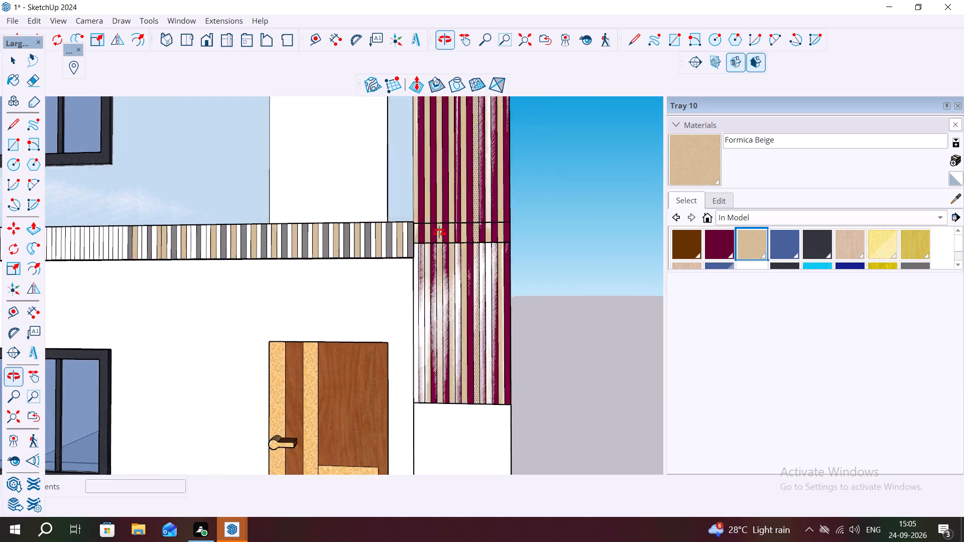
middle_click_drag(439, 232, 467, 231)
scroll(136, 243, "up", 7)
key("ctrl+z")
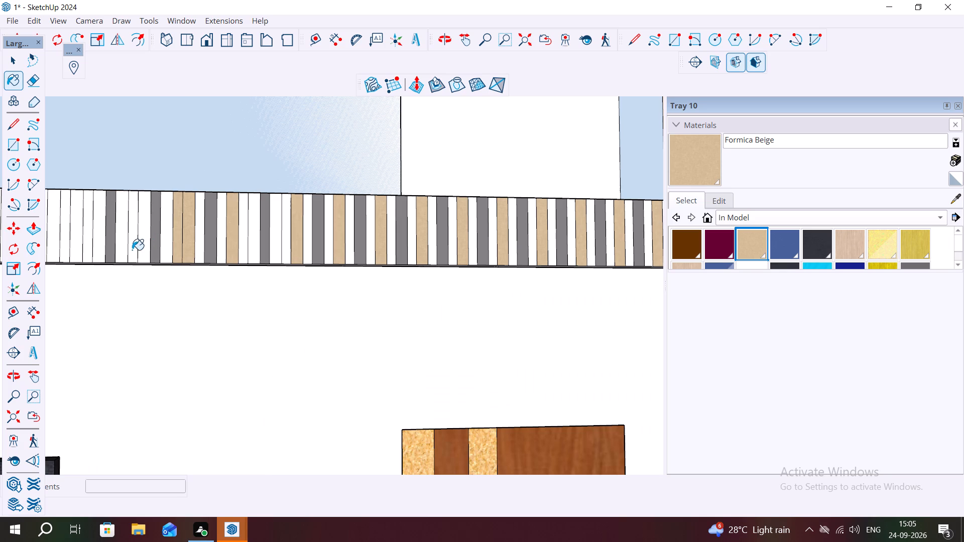
Paint two more white stripes with Formica Beige, one on each side of the band's last grey stripe, leaving a white stripe between.
left_click(130, 249)
scroll(189, 260, "down", 5)
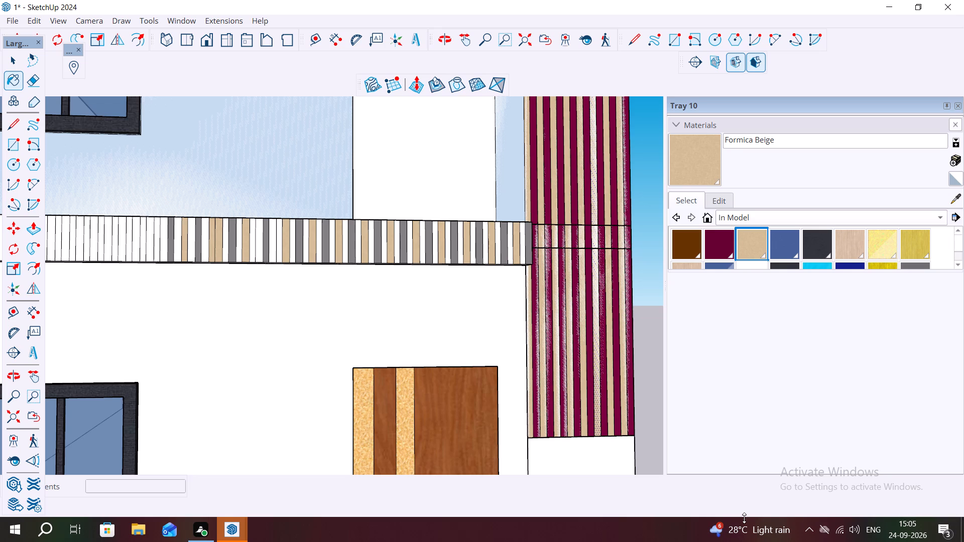
scroll(680, 380, "down", 3)
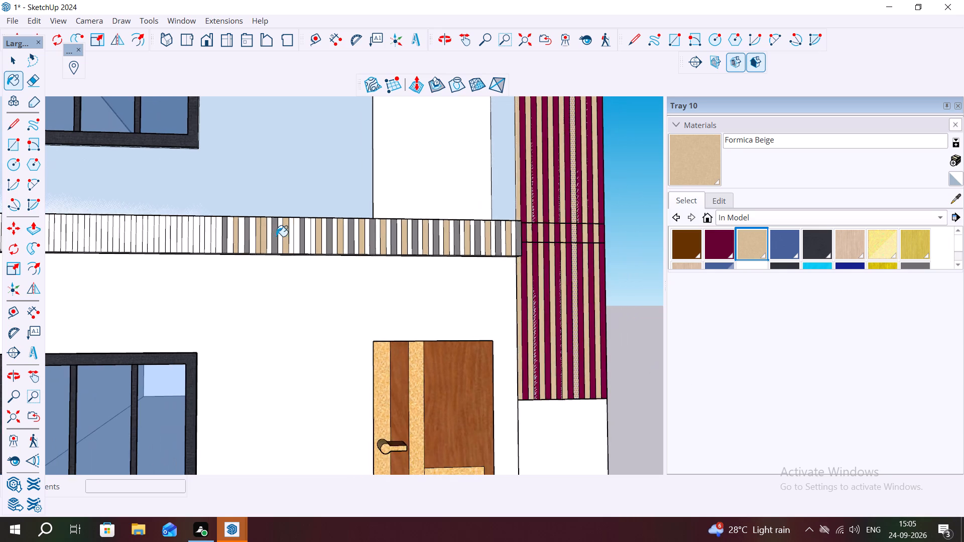
scroll(116, 235, "down", 4)
scroll(508, 243, "down", 5)
scroll(397, 250, "up", 2)
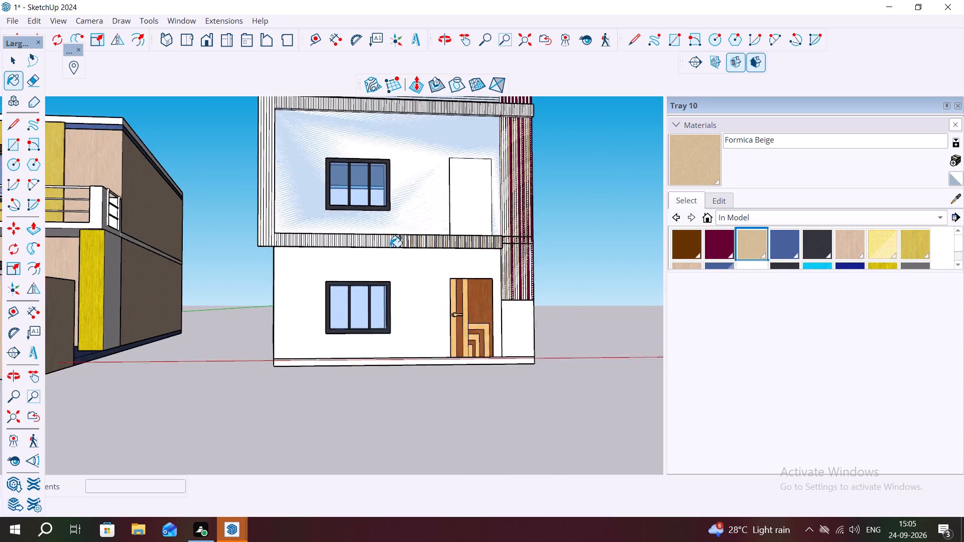
scroll(390, 247, "up", 18)
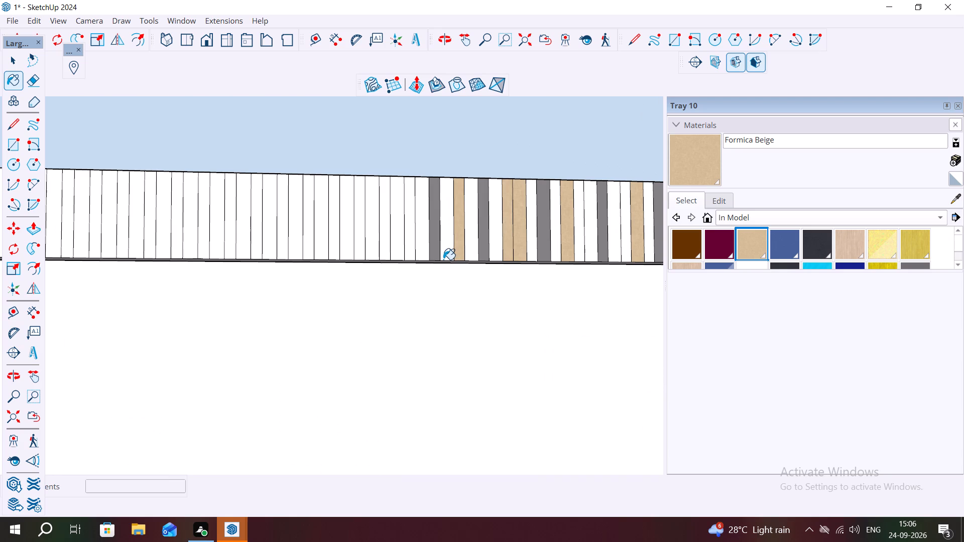
left_click(409, 248)
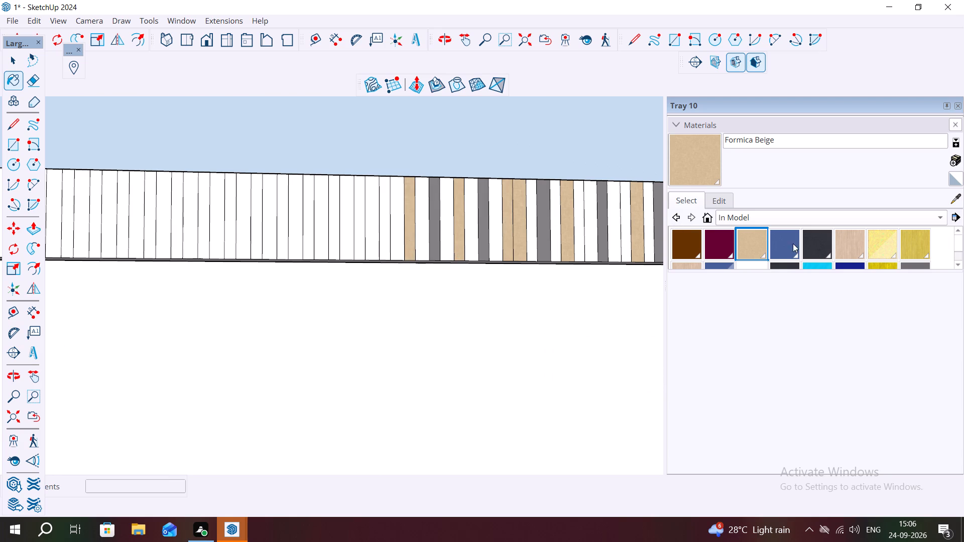
Paint eight white stripes beside the grey and beige ones at the pattern's far end with Formica Laminate Dark.
left_click(822, 235)
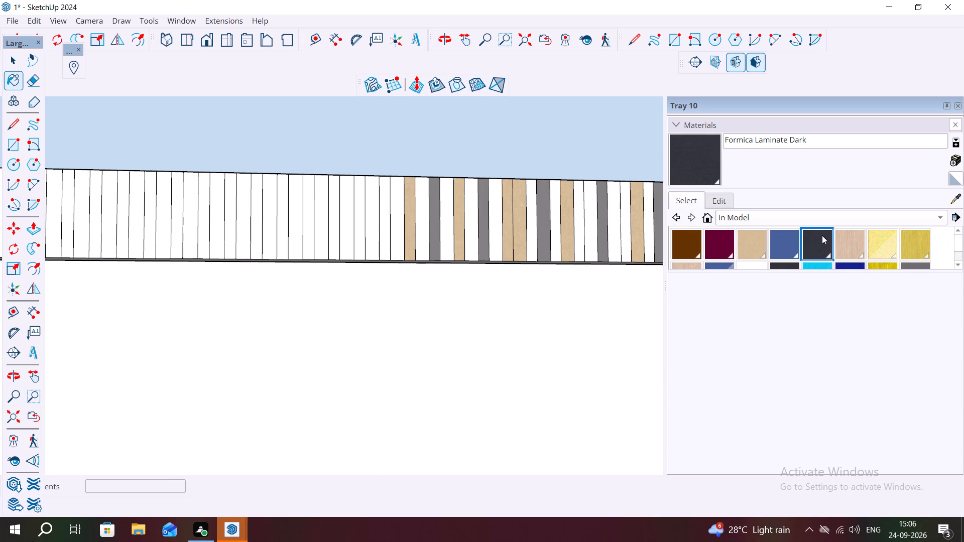
left_click(681, 165)
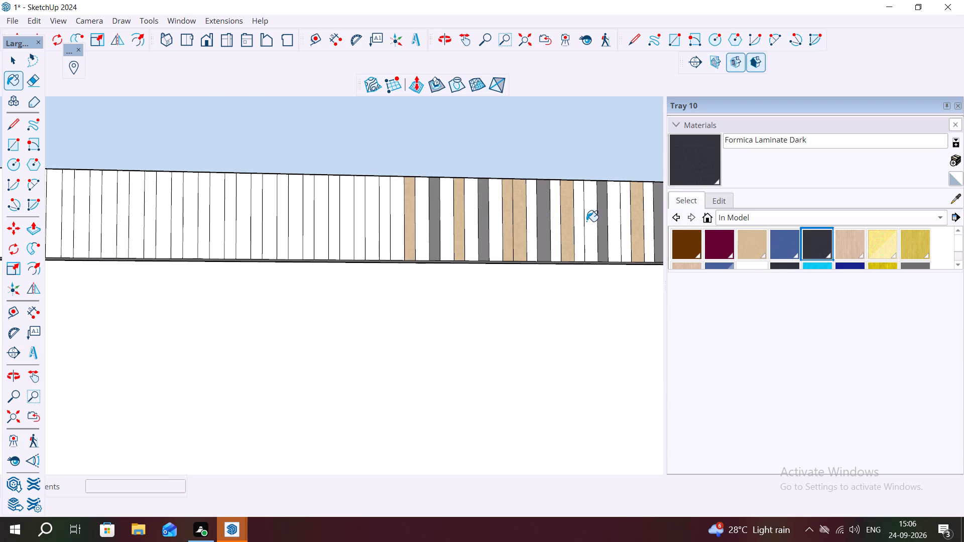
left_click(586, 221)
left_click(611, 236)
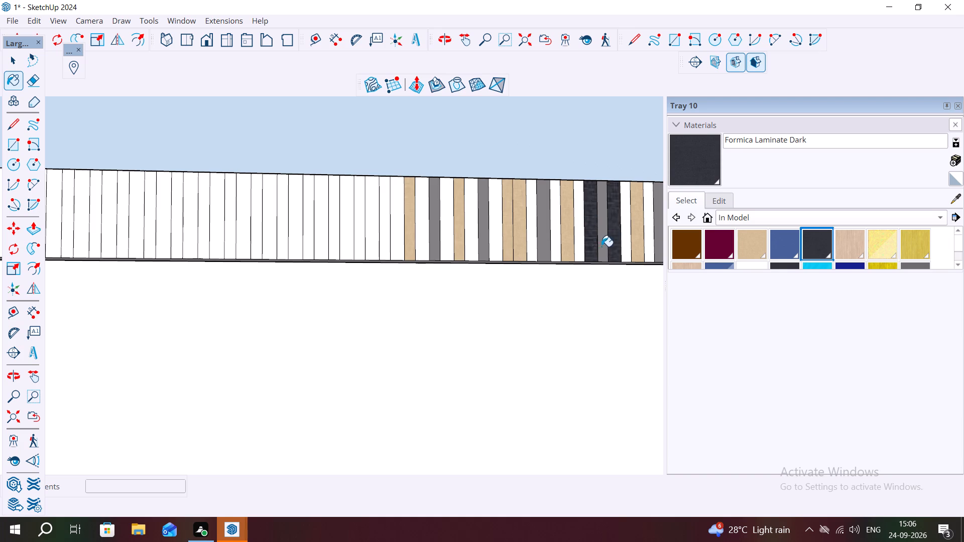
left_click(556, 247)
left_click(535, 256)
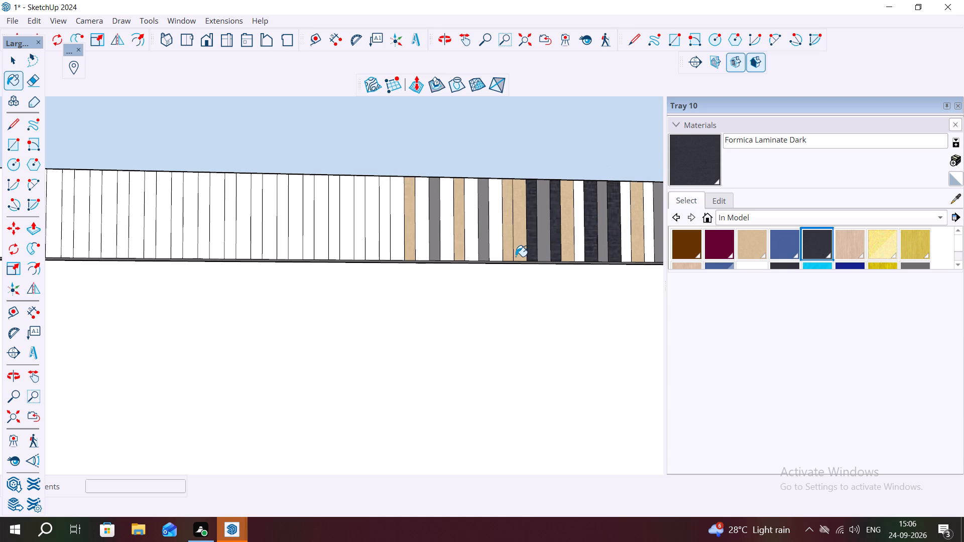
left_click(494, 252)
left_click(468, 256)
left_click(448, 255)
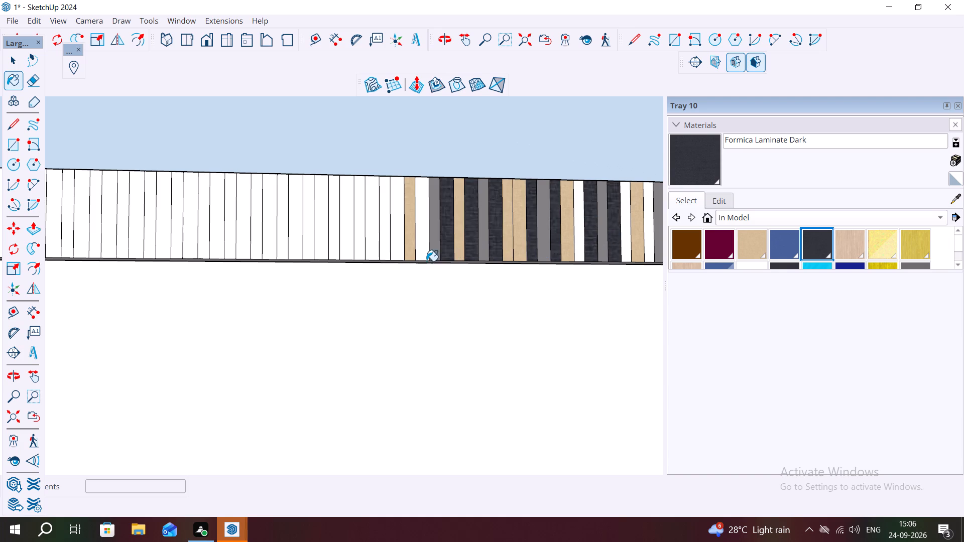
left_click(427, 258)
Continue towards the pillar with Formica Laminate Dark, painting four more white stripes between the band's beige and grey ones.
scroll(428, 258, "down", 3)
scroll(341, 269, "down", 2)
scroll(424, 259, "down", 2)
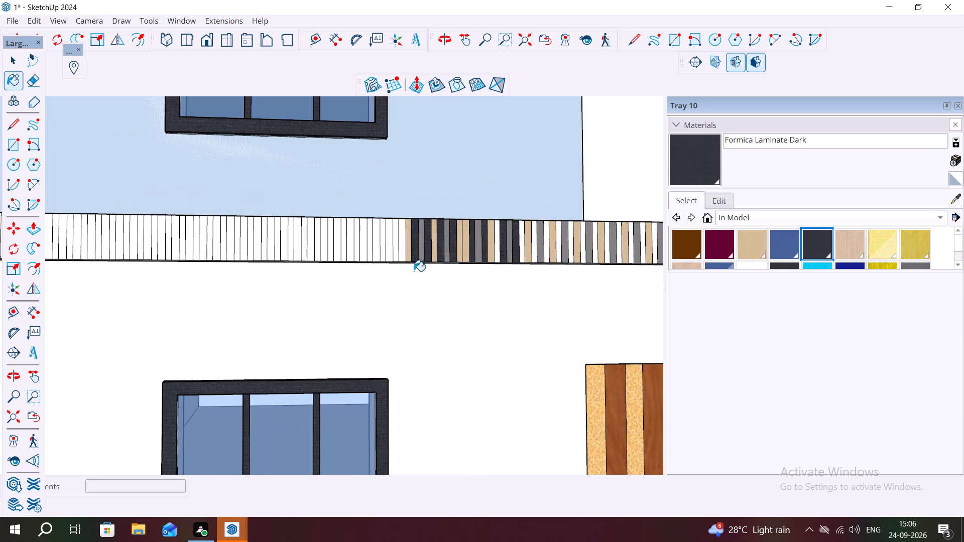
scroll(649, 254, "up", 1)
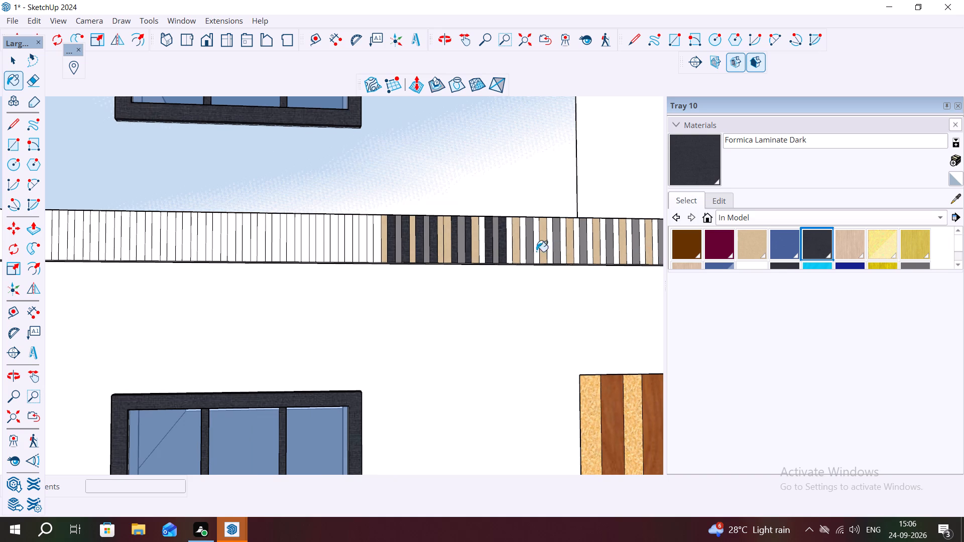
scroll(440, 247, "up", 3)
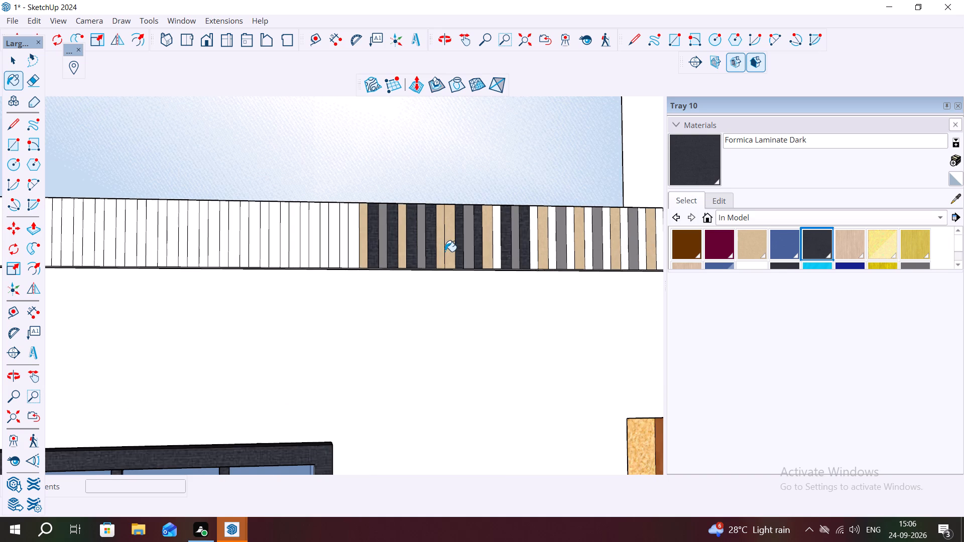
left_click(551, 253)
left_click(535, 257)
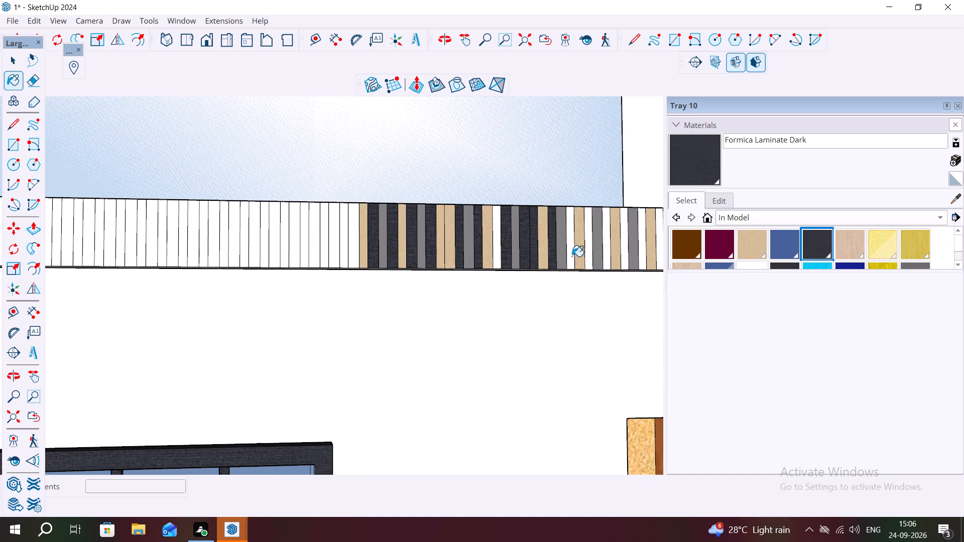
left_click(572, 257)
left_click(587, 257)
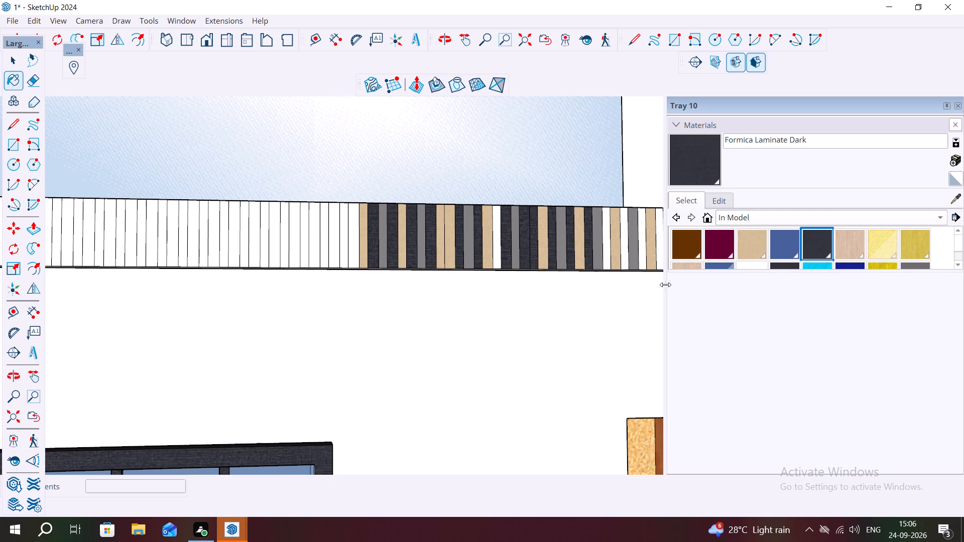
Paint the following six white stripes towards the pillar with Formica Laminate Dark, between the band's beige and grey ones.
scroll(368, 244, "down", 2)
scroll(295, 231, "down", 3)
scroll(545, 246, "up", 5)
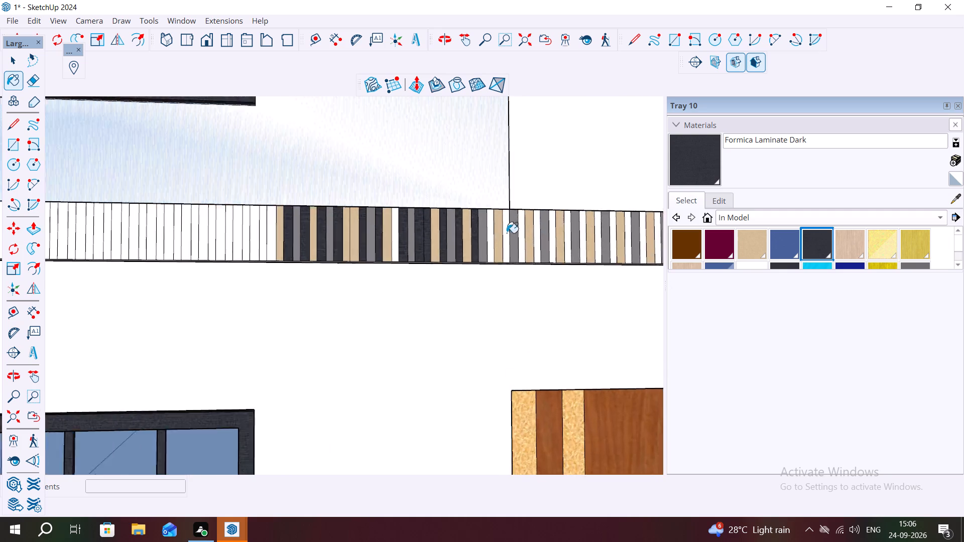
scroll(507, 233, "up", 4)
left_click(489, 260)
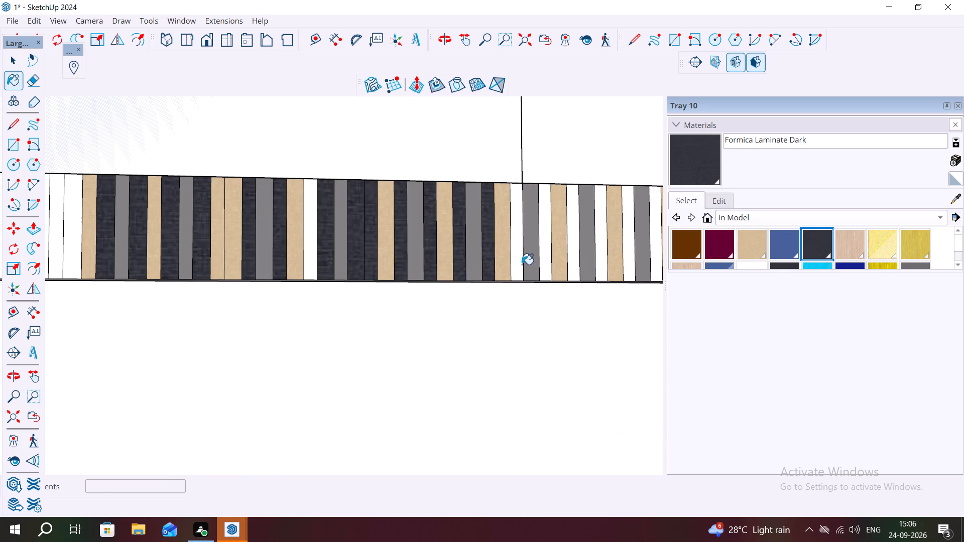
left_click(518, 261)
left_click(541, 261)
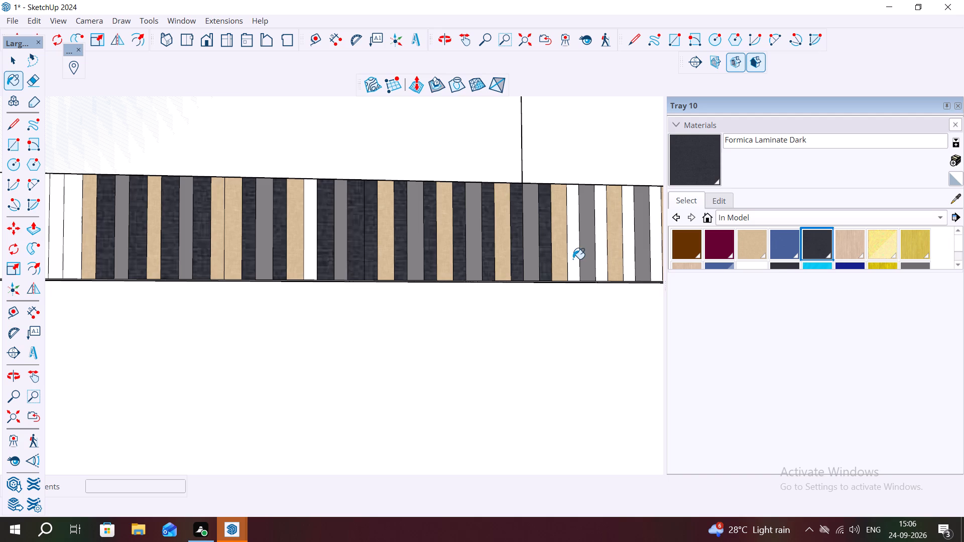
left_click(573, 259)
left_click(598, 261)
left_click(627, 261)
Paint six more white stripes towards the pillar and one grey stripe among them with Formica Laminate Dark.
scroll(395, 283, "down", 2)
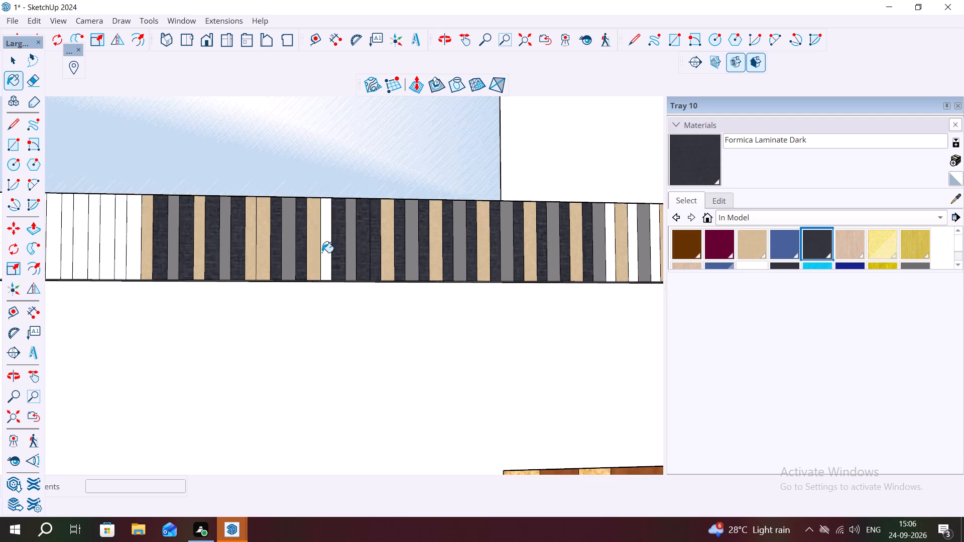
scroll(322, 252, "down", 6)
scroll(491, 244, "up", 6)
left_click(470, 251)
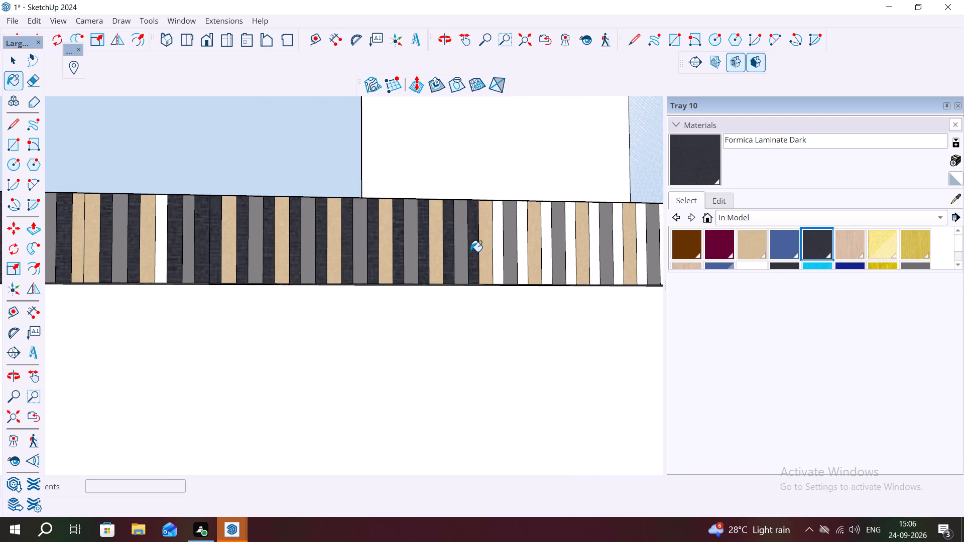
left_click(497, 260)
left_click(520, 245)
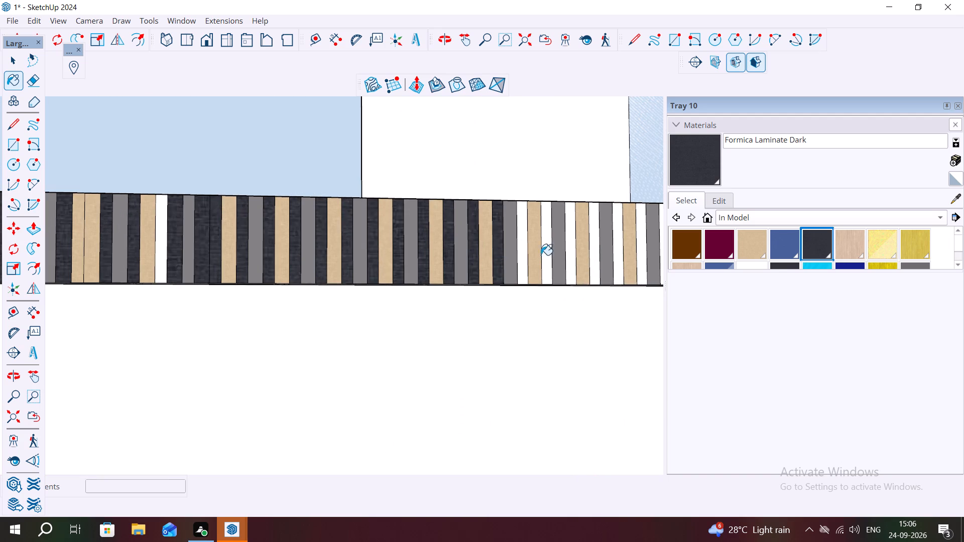
left_click(543, 251)
left_click(564, 254)
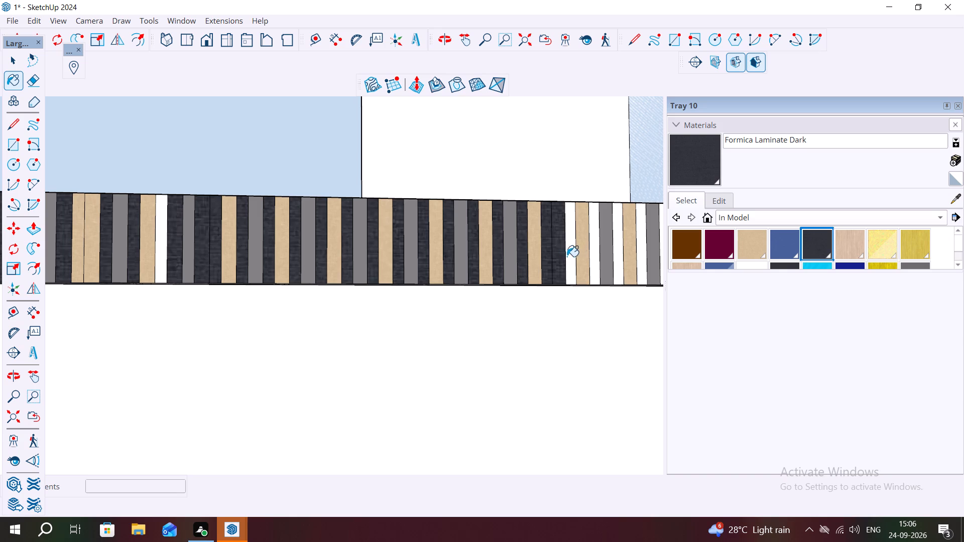
left_click(565, 259)
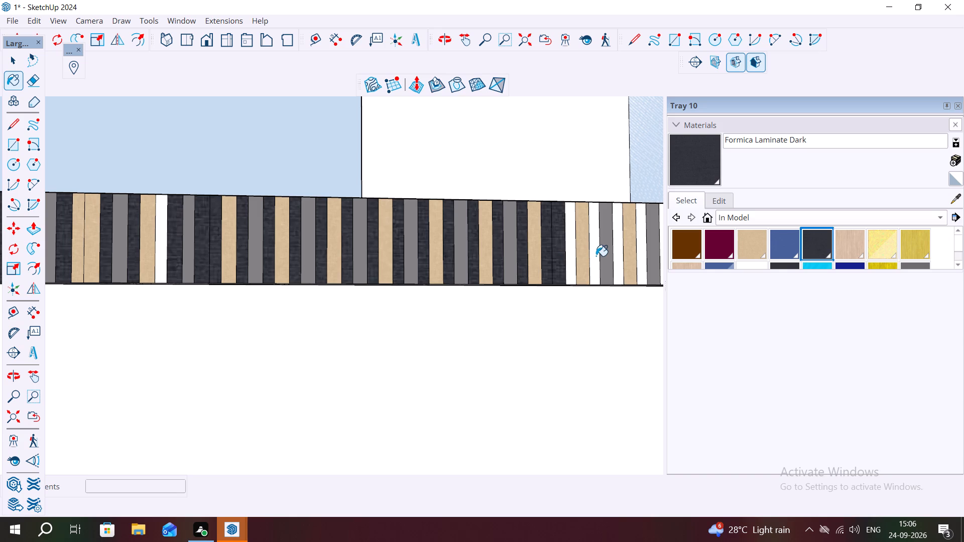
left_click(592, 254)
left_click(617, 257)
Paint the last three white stripes at the band's pillar end with Formica Laminate Dark, between the beige and grey ones.
scroll(455, 259, "down", 1)
scroll(363, 252, "down", 2)
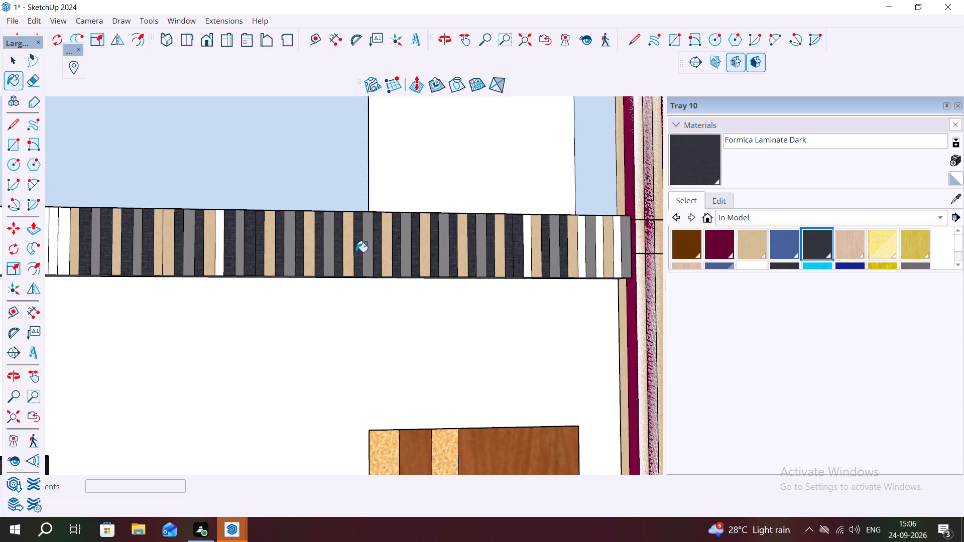
scroll(596, 250, "up", 4)
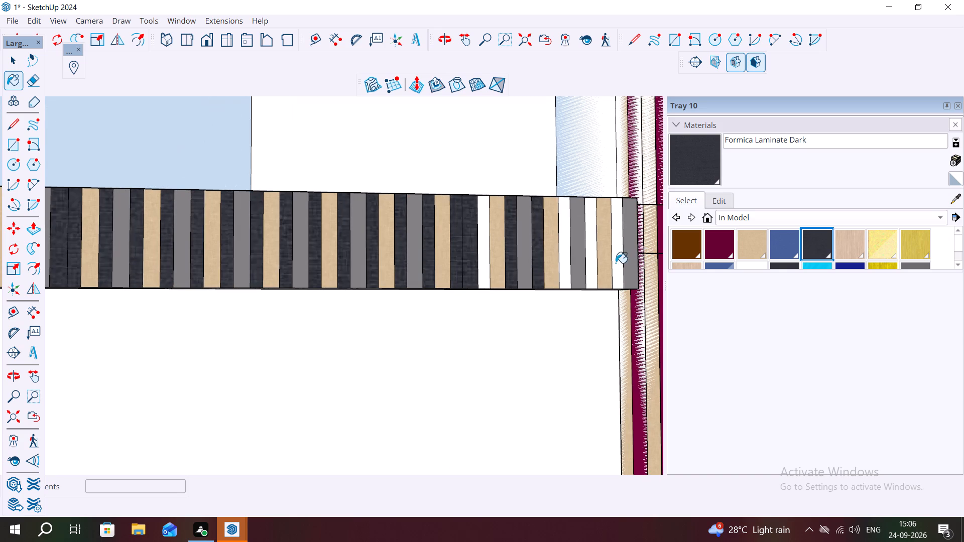
left_click(616, 264)
left_click(591, 283)
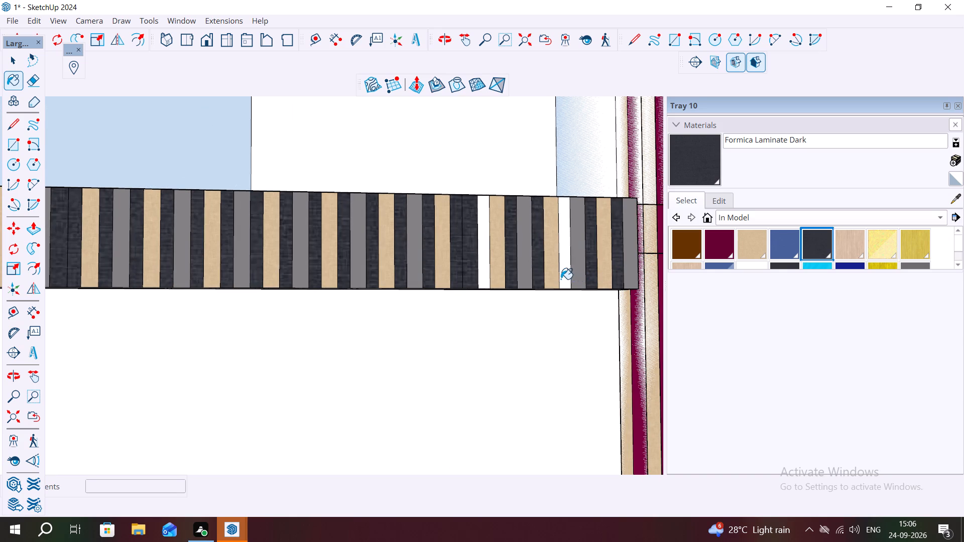
left_click(562, 279)
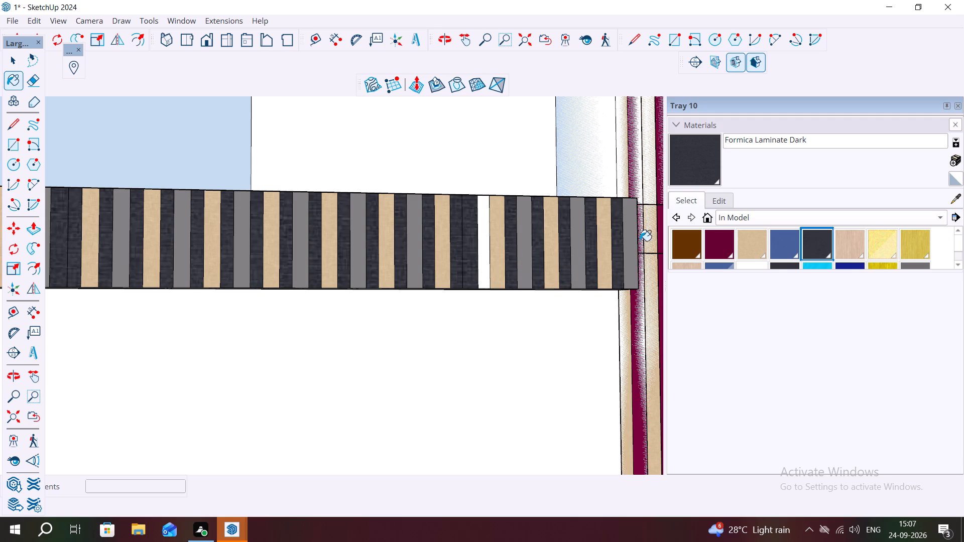
Paint the dark stripe beside the skipped white stripe near the pillar with Teddy_Shoes, and the white stripe itself with Teddy_Hair.
scroll(820, 250, "up", 6)
scroll(836, 235, "down", 2)
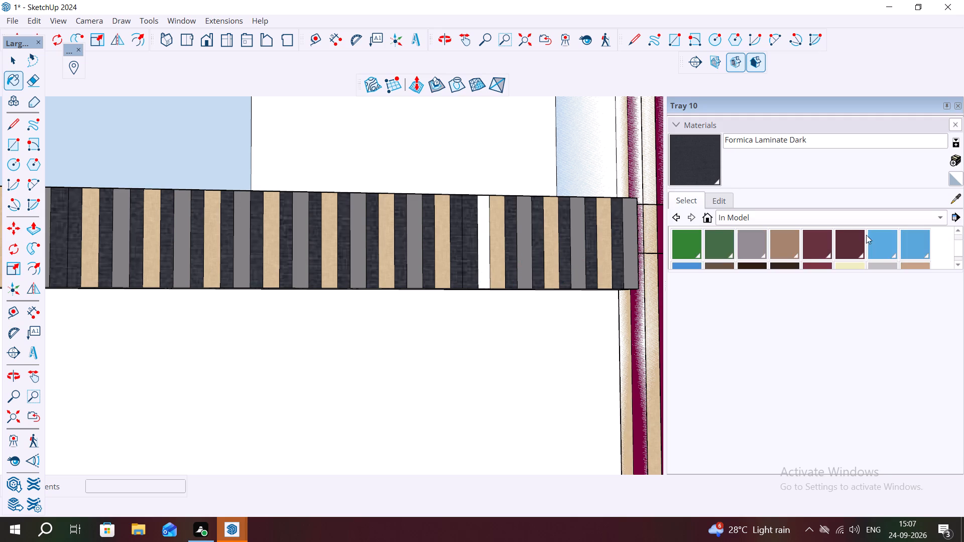
scroll(866, 235, "down", 4)
scroll(844, 244, "up", 2)
scroll(874, 249, "down", 1)
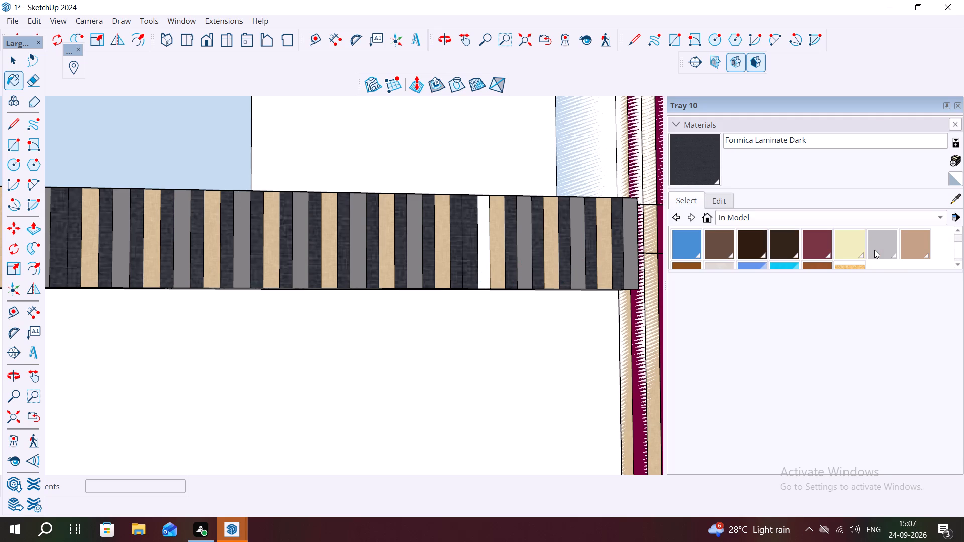
left_click(875, 251)
scroll(506, 248, "up", 2)
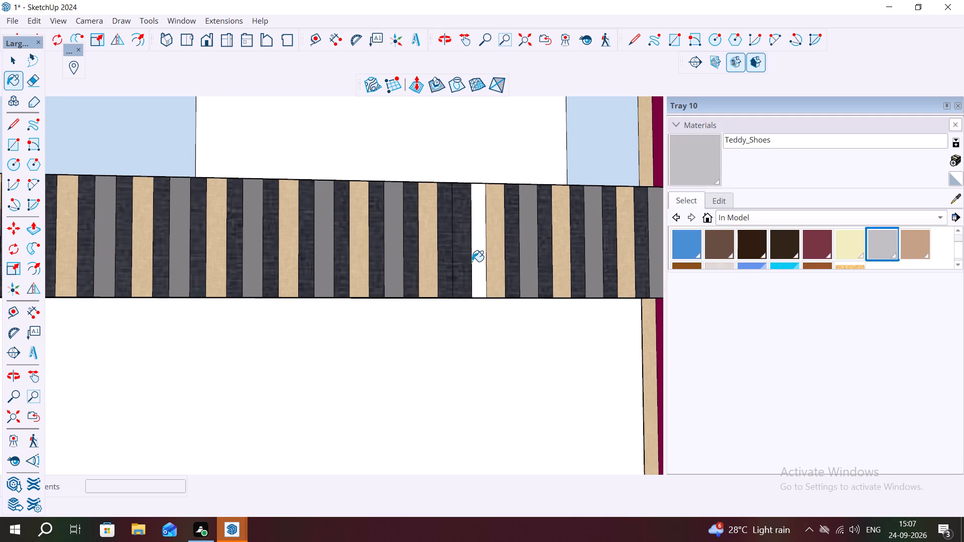
left_click(461, 259)
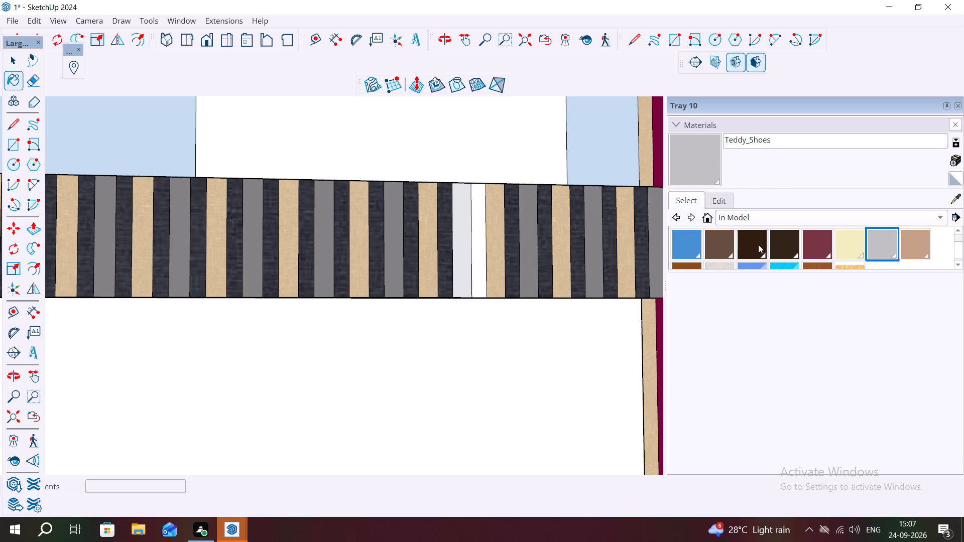
left_click(752, 243)
left_click(479, 259)
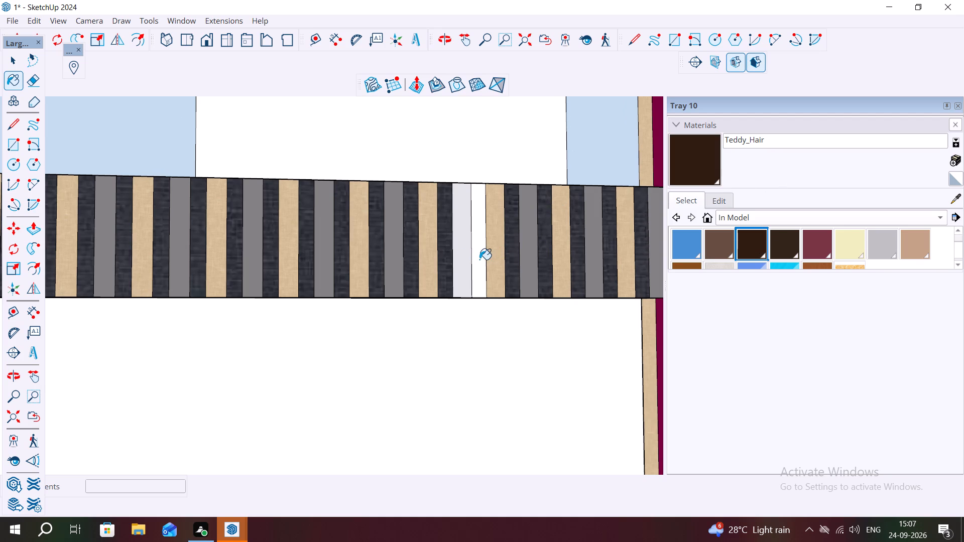
Create a lighter variant of Formica Laminate Dark and paint the white stripe beside the pattern's far-end beige stripe with it.
scroll(518, 272, "down", 3)
scroll(634, 259, "down", 5)
scroll(756, 238, "up", 2)
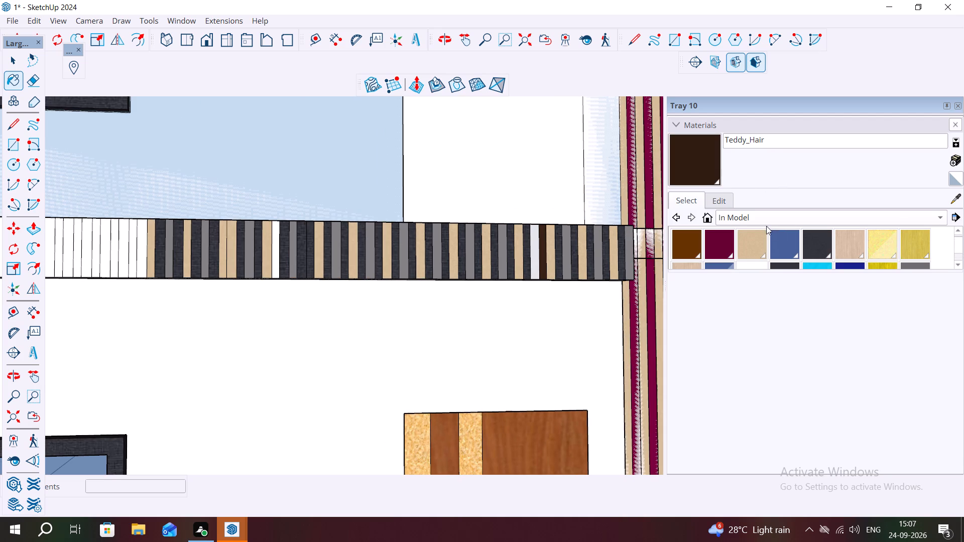
scroll(766, 226, "up", 12)
left_click(812, 241)
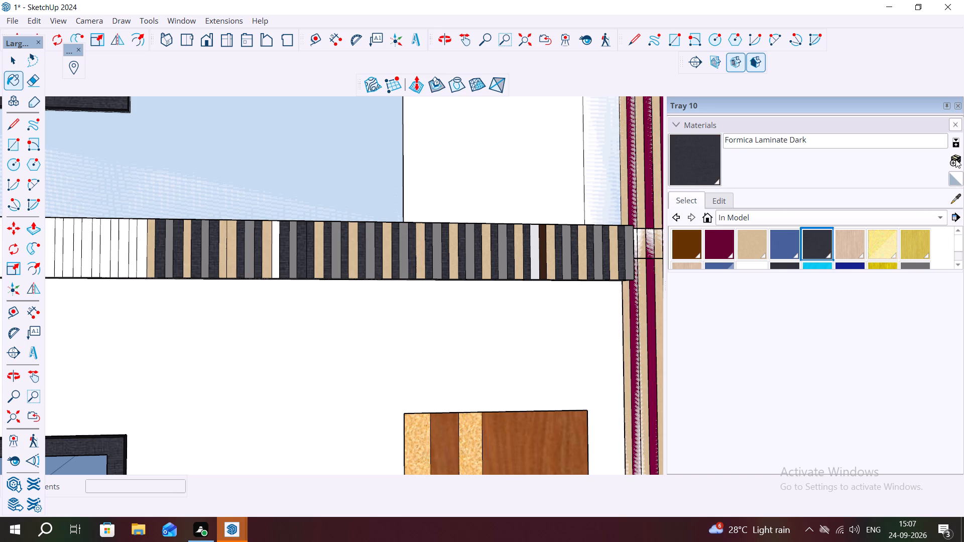
left_click(955, 159)
left_click(499, 229)
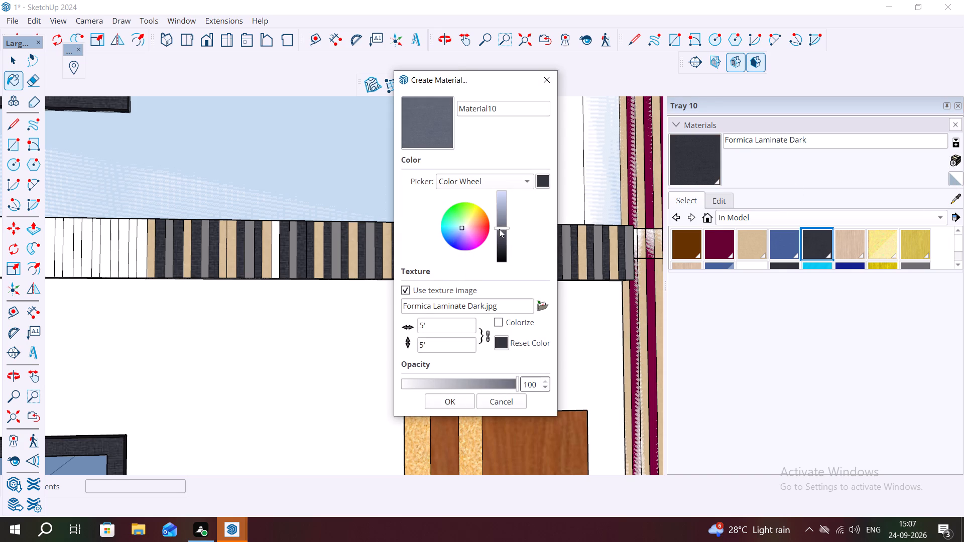
left_click(441, 397)
left_click(140, 265)
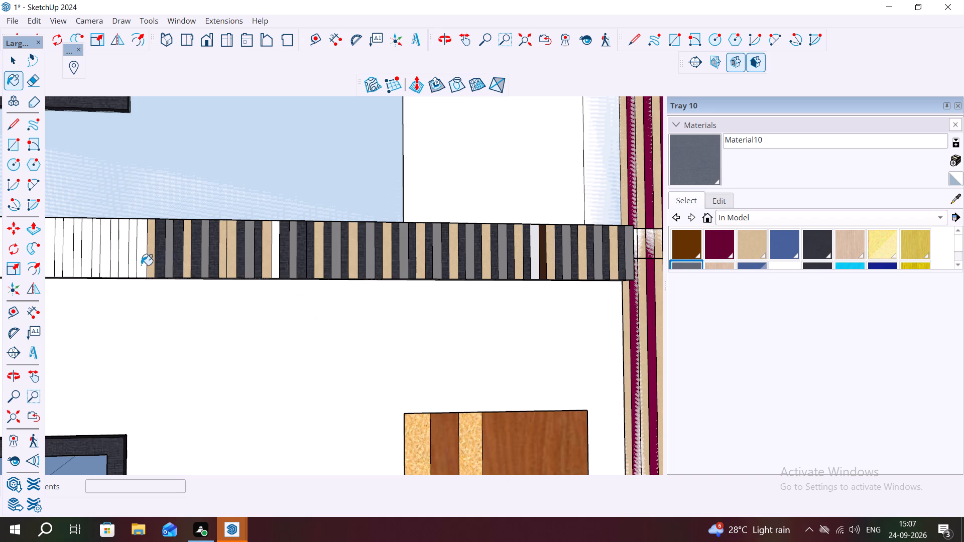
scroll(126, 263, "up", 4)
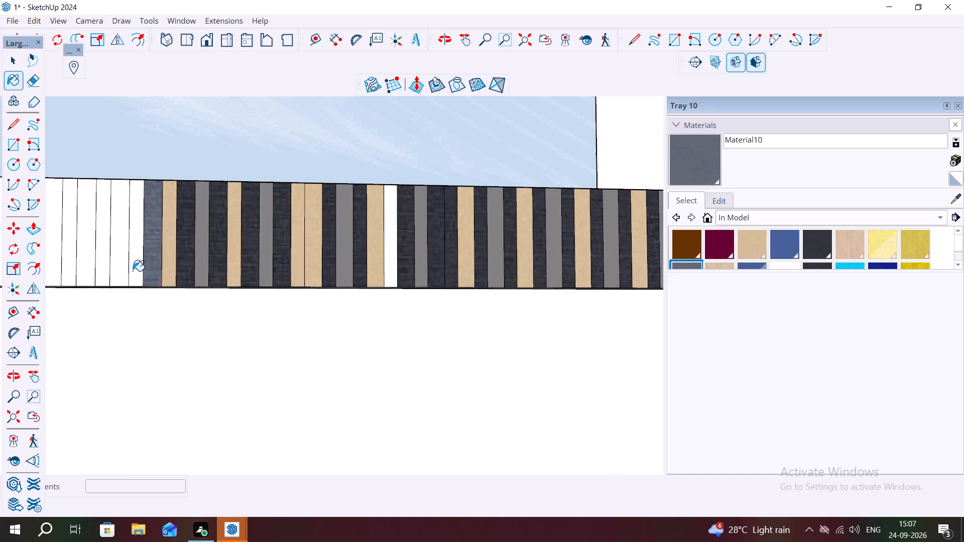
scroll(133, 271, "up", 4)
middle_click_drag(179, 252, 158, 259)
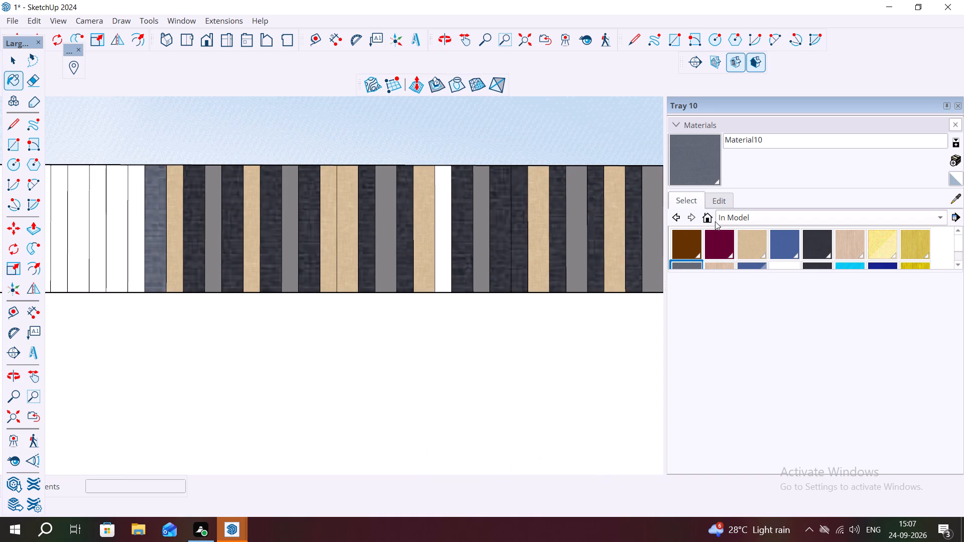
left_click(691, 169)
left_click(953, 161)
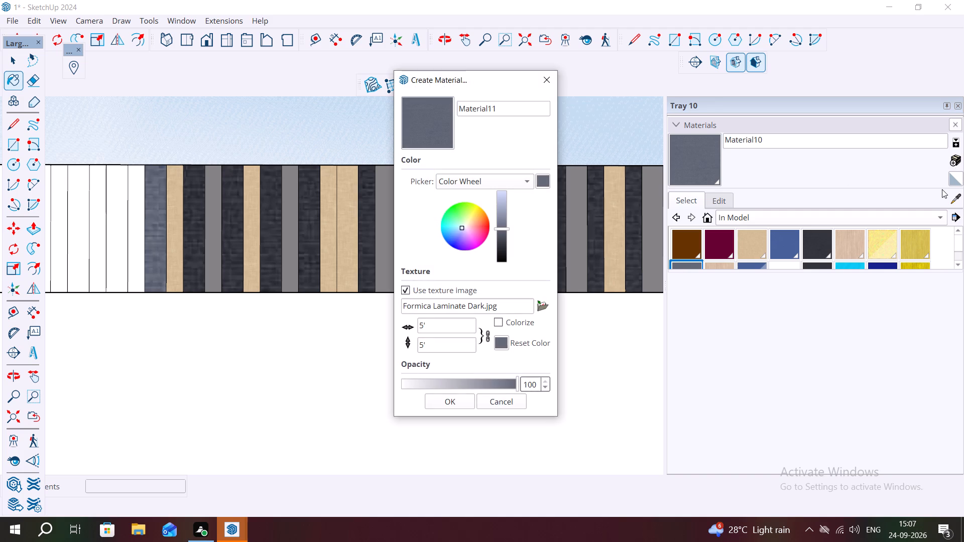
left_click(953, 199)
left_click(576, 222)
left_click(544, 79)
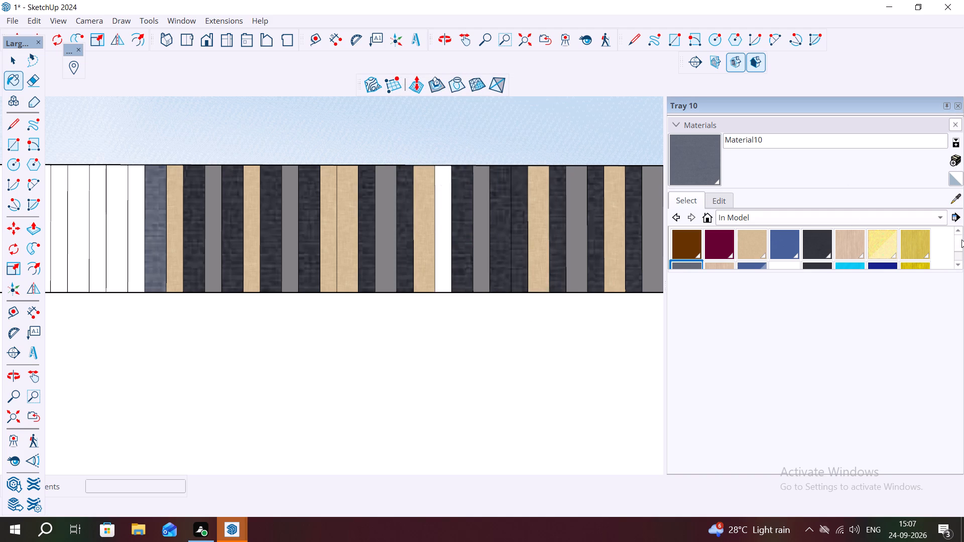
Sample grey Material9 from the band and paint two stripes in its white stretch, leaving three white stripes before each.
left_click(953, 201)
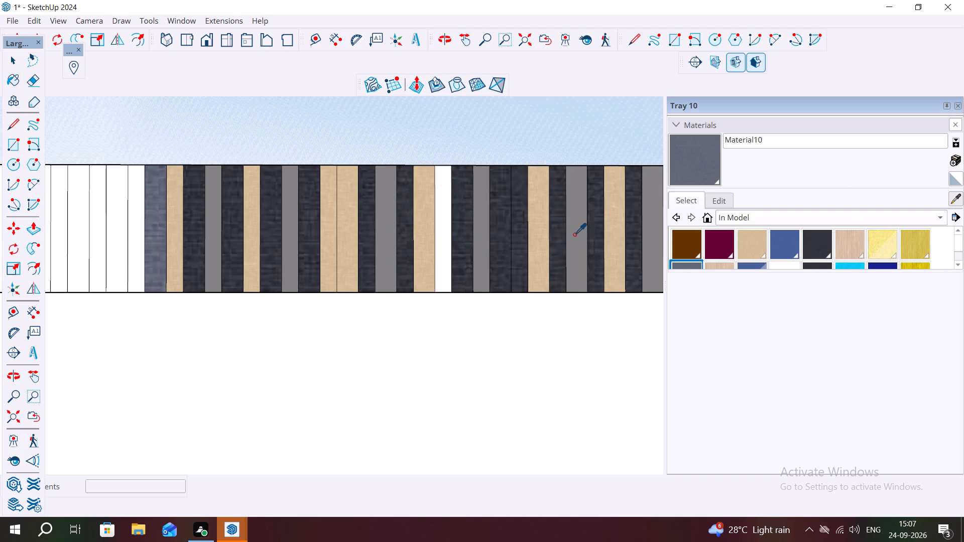
left_click(574, 234)
scroll(522, 270, "down", 2)
scroll(211, 245, "down", 4)
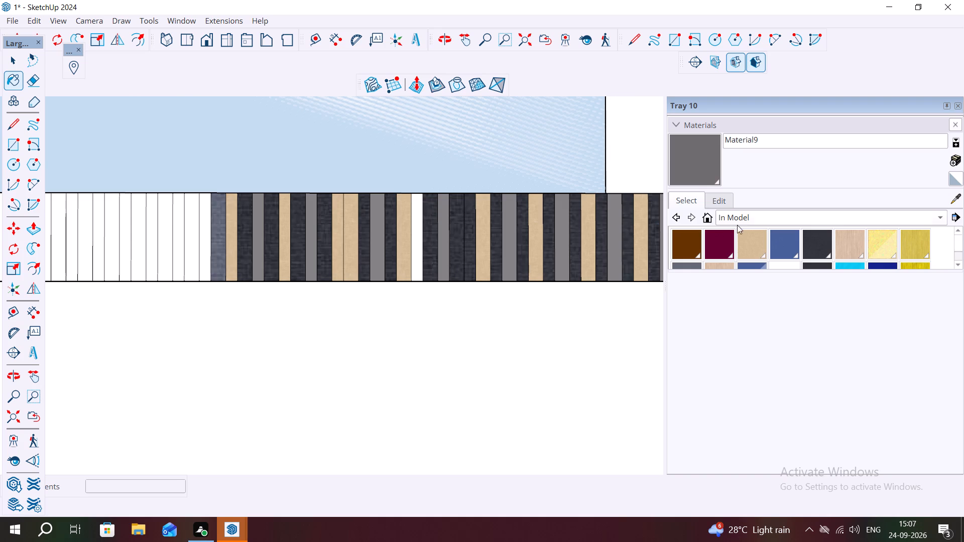
scroll(745, 228, "down", 2)
scroll(524, 215, "down", 6)
scroll(300, 234, "up", 5)
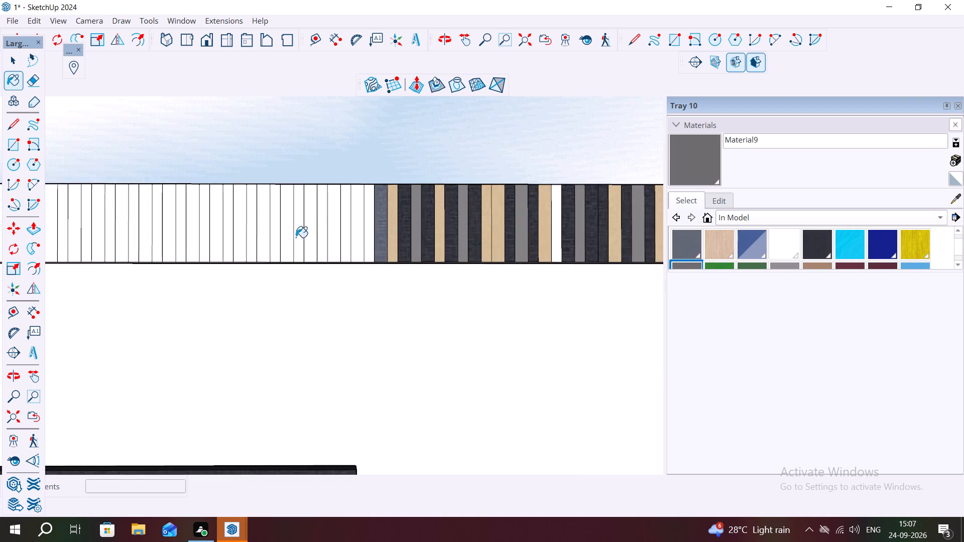
scroll(296, 237, "up", 3)
scroll(363, 248, "up", 5)
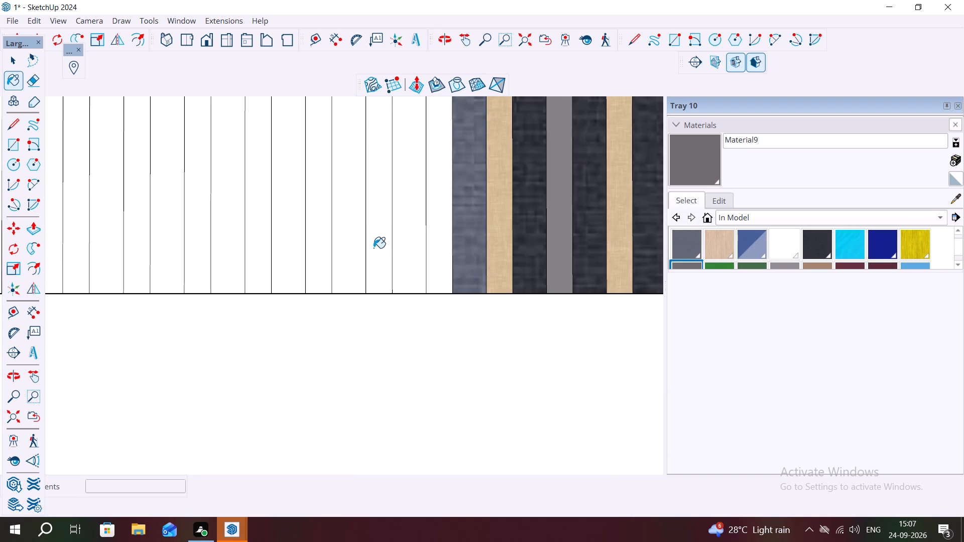
left_click(347, 251)
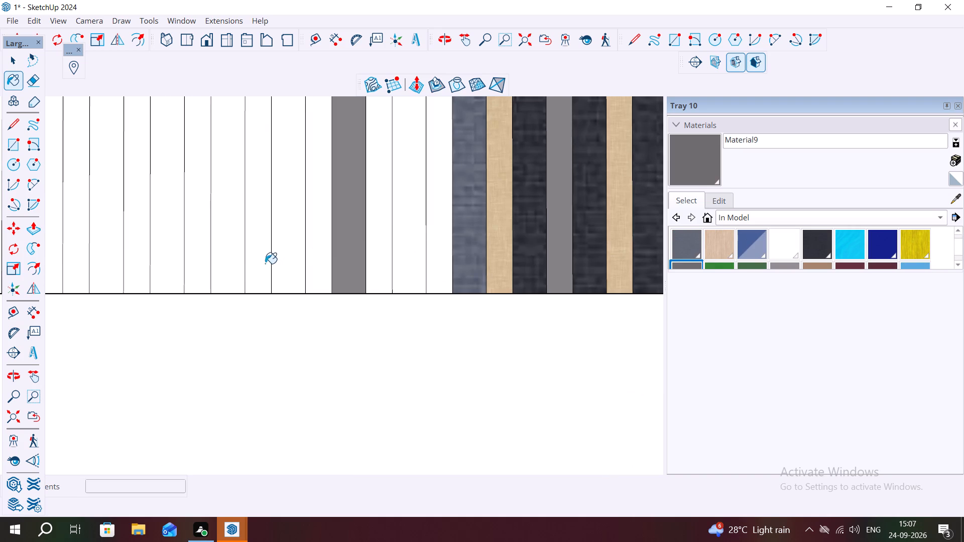
left_click(227, 267)
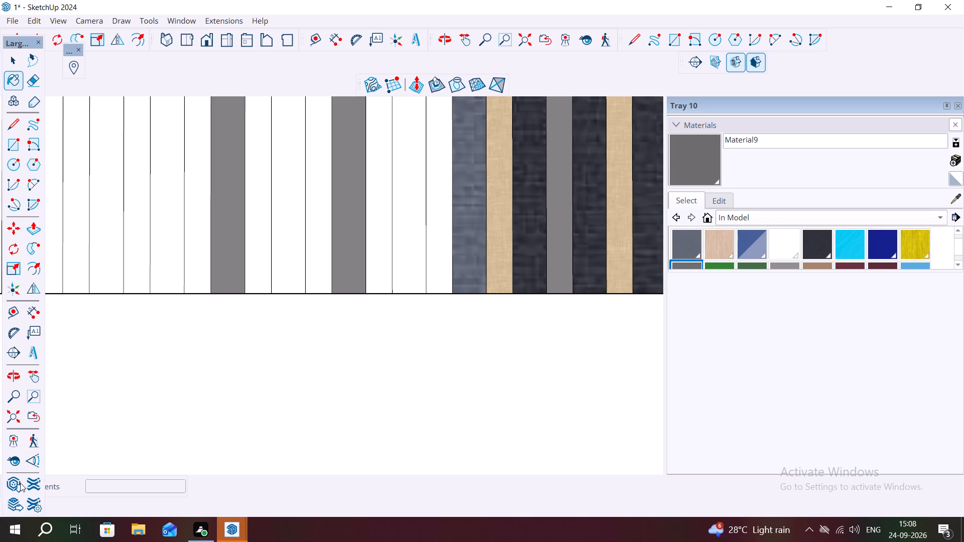
Paint five more stripes of the band with grey Material9, continuing away from the pillar and leaving three white stripes between each.
scroll(506, 310, "down", 4)
scroll(239, 276, "up", 3)
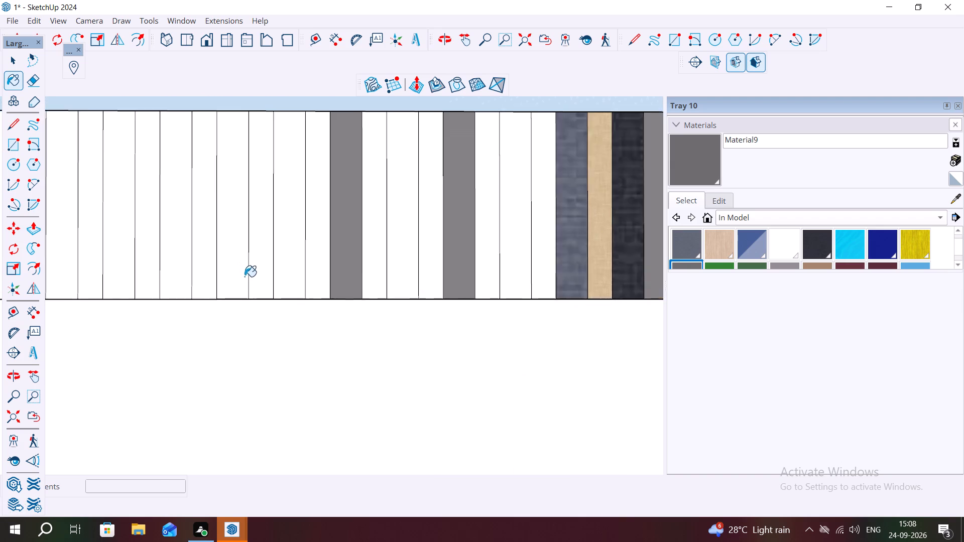
scroll(245, 277, "up", 2)
left_click(229, 269)
scroll(273, 299, "down", 6)
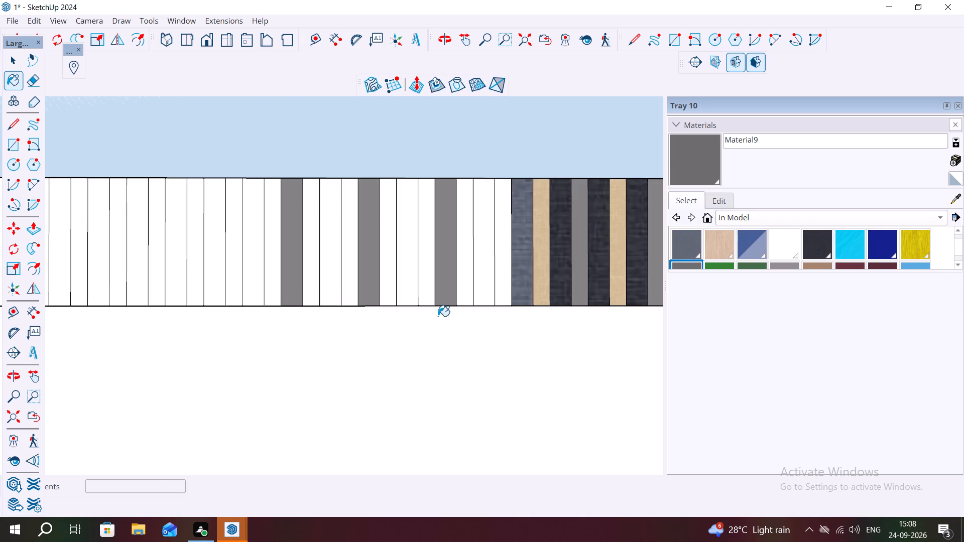
scroll(197, 285, "up", 5)
left_click(213, 287)
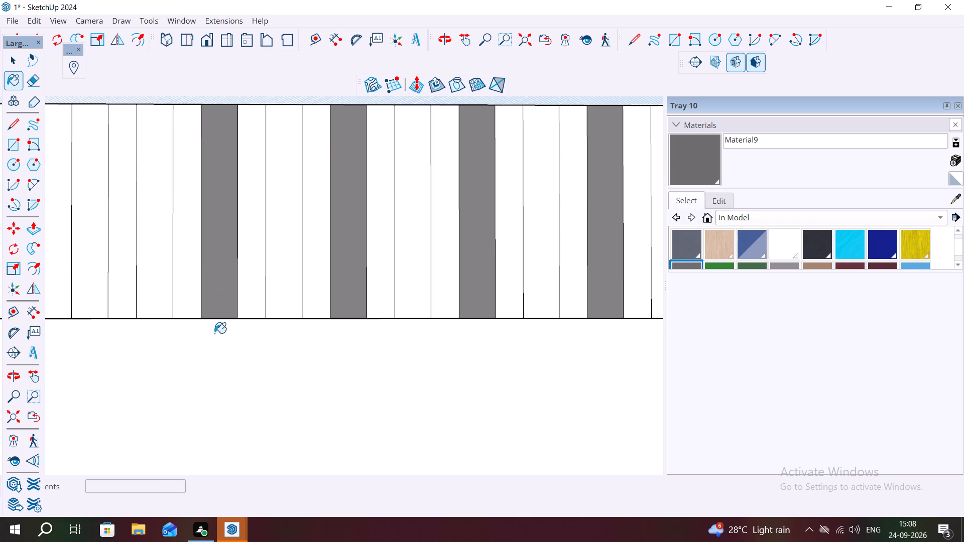
scroll(296, 370, "down", 3)
scroll(158, 324, "up", 6)
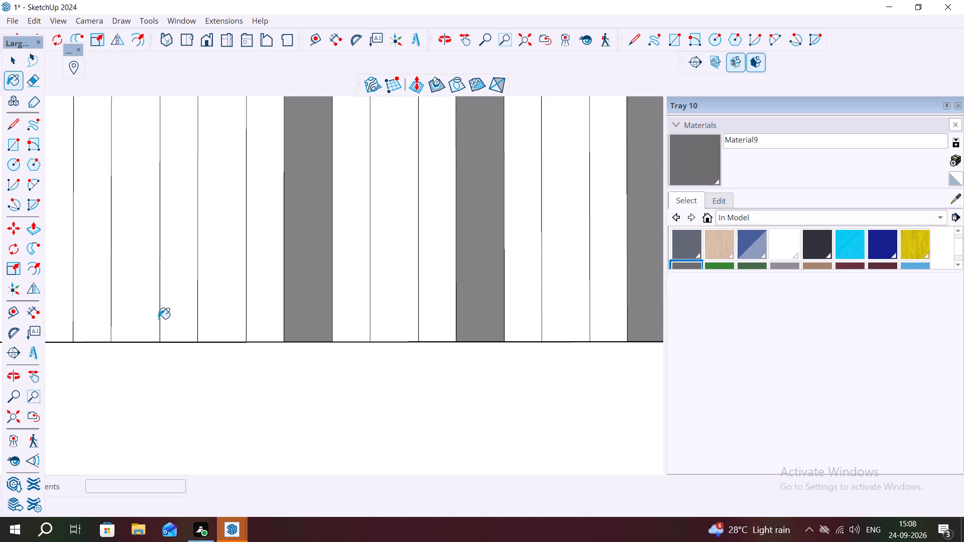
left_click(137, 320)
scroll(184, 364, "down", 8)
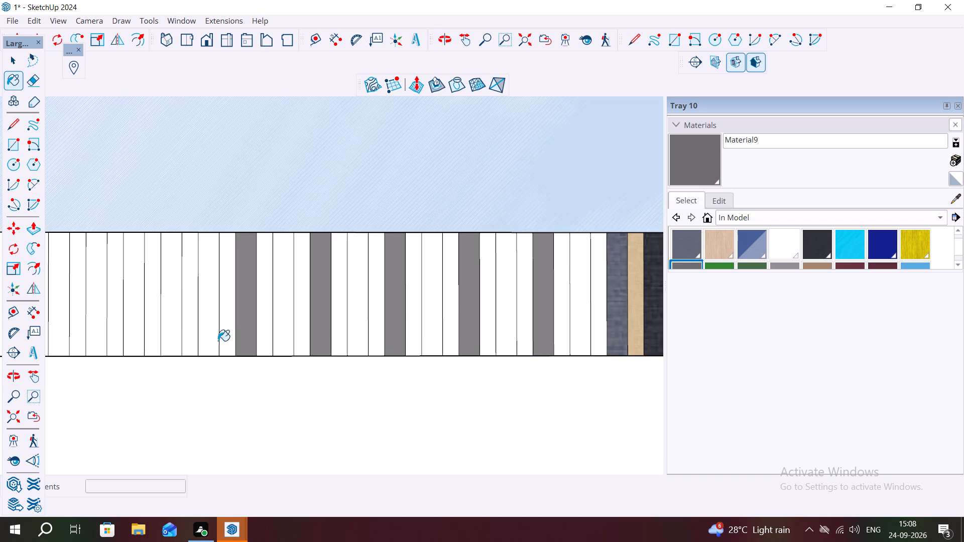
scroll(177, 350, "up", 5)
left_click(165, 349)
scroll(166, 352, "down", 2)
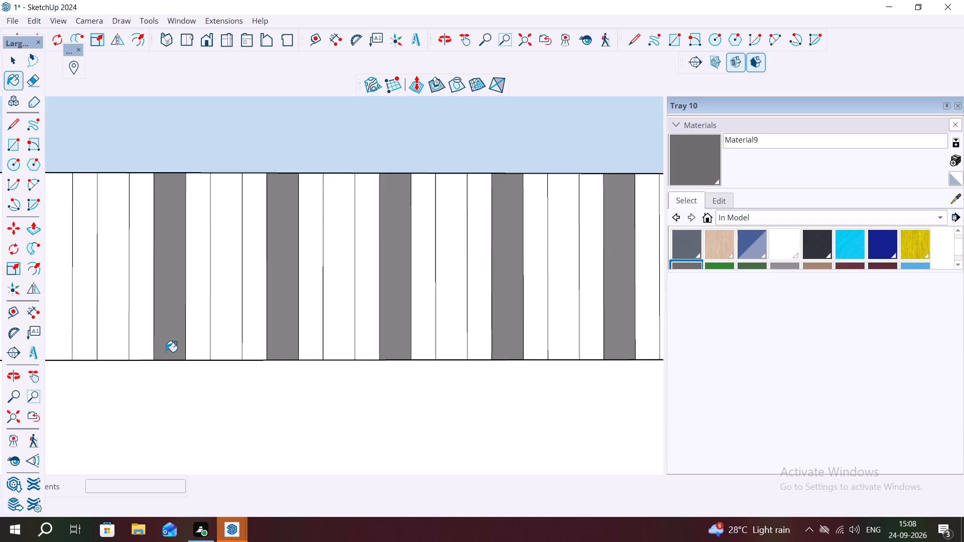
left_click(62, 350)
Continue the grey Material9 rhythm on five further stripes of the white stretch, keeping three white stripes between them.
scroll(352, 384, "down", 2)
scroll(502, 370, "down", 3)
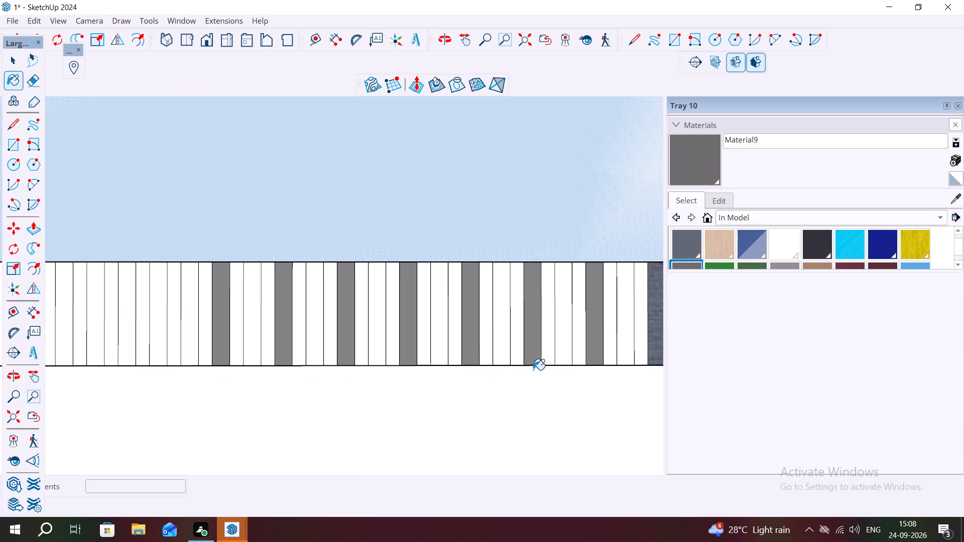
left_click(153, 359)
scroll(97, 366, "up", 5)
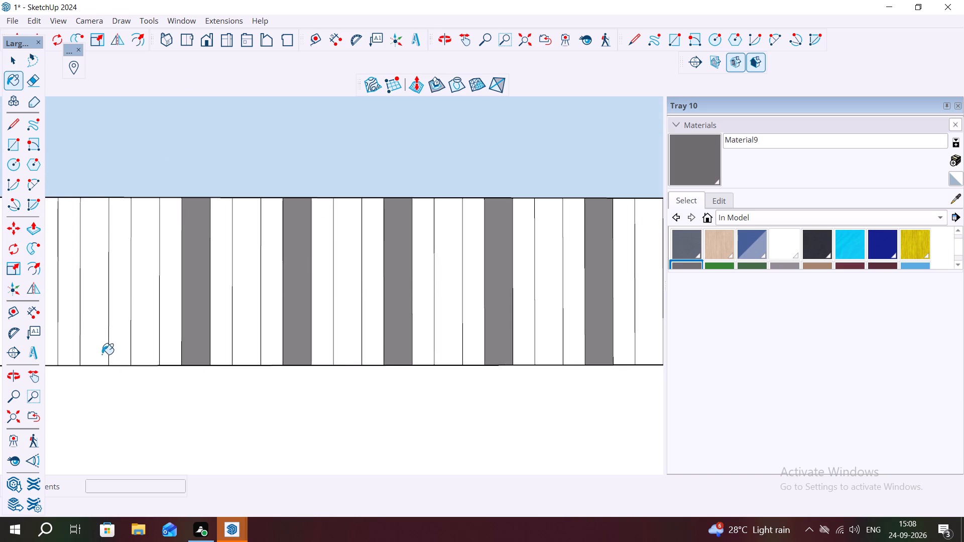
left_click(93, 352)
scroll(341, 350, "down", 4)
scroll(524, 338, "down", 5)
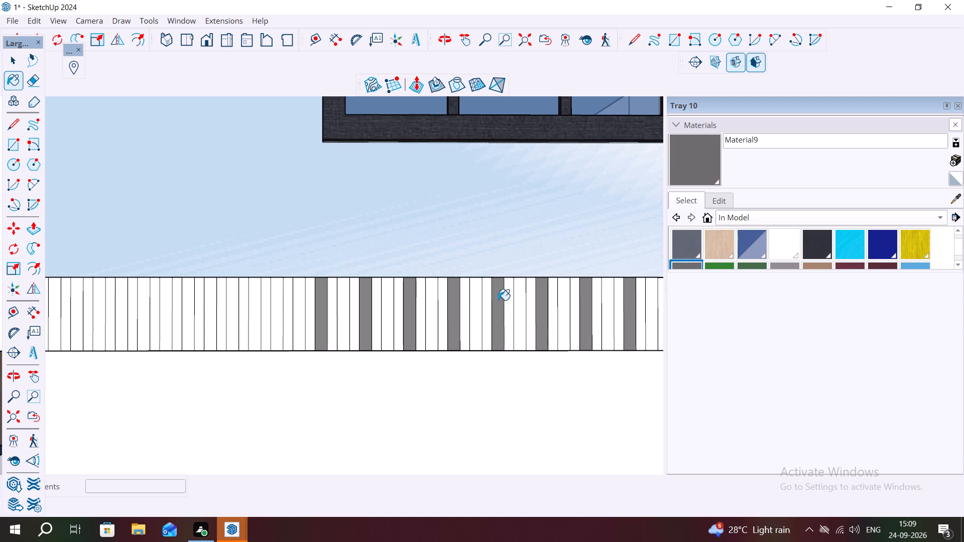
left_click(275, 339)
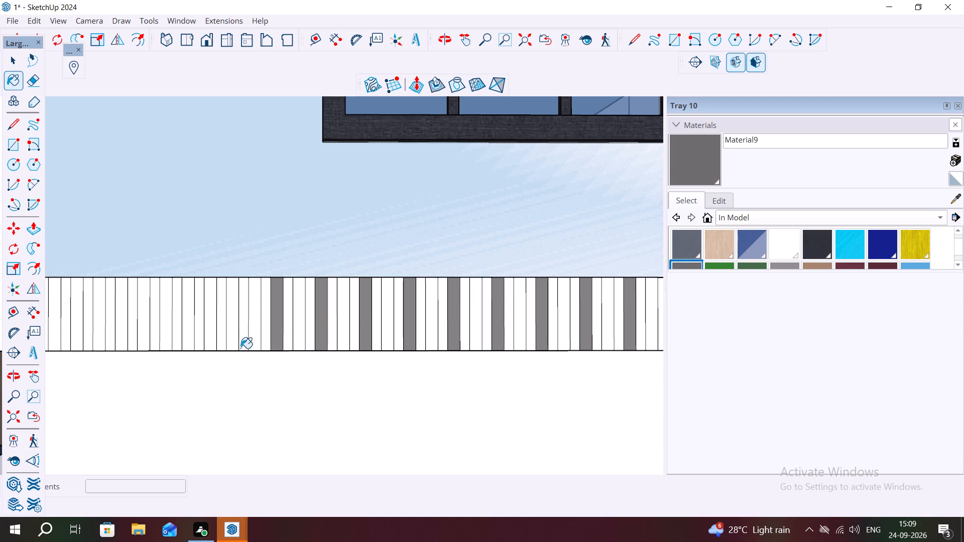
left_click(229, 304)
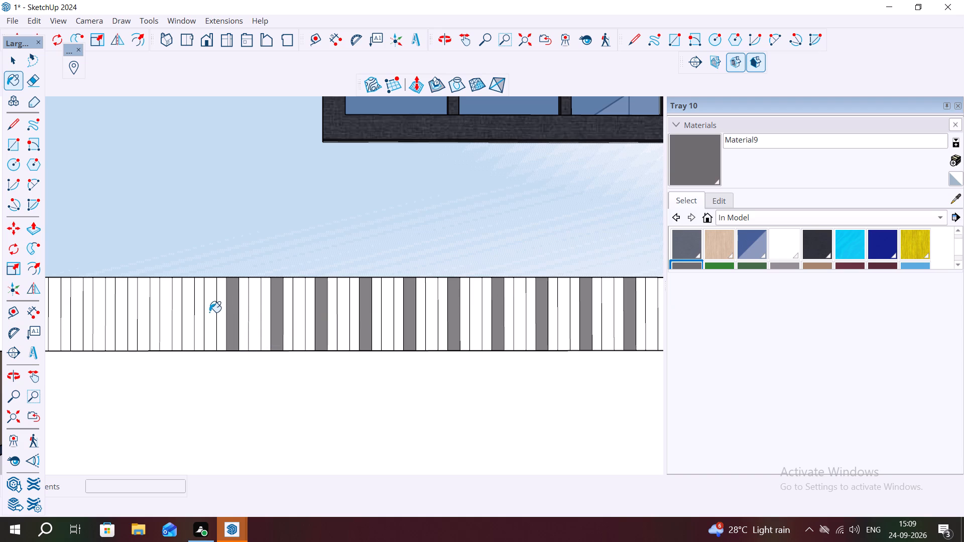
left_click(185, 315)
Paint the band's last three pattern stripes before the corner with grey Material9, at the same three-white-stripe spacing.
scroll(414, 348, "down", 2)
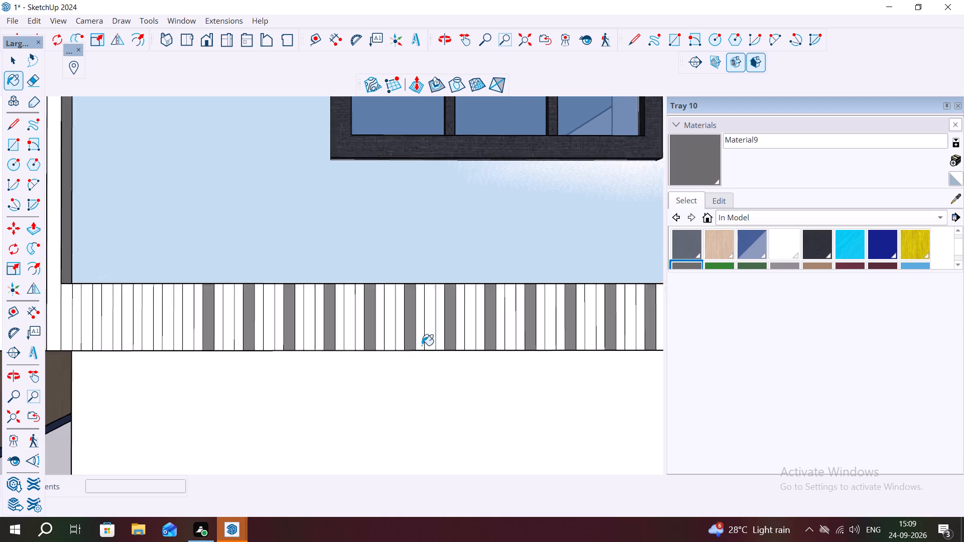
scroll(433, 352, "down", 2)
scroll(246, 337, "up", 7)
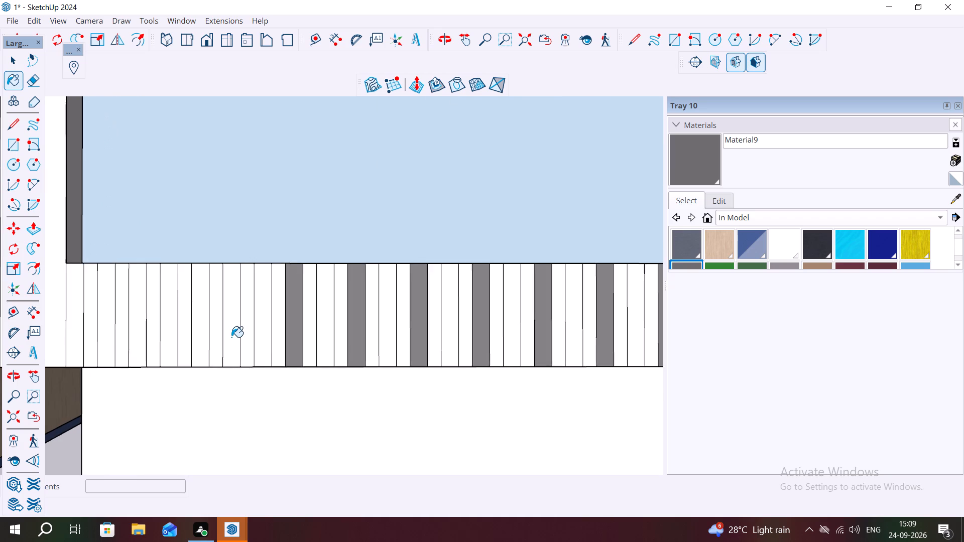
scroll(231, 337, "up", 2)
left_click(225, 333)
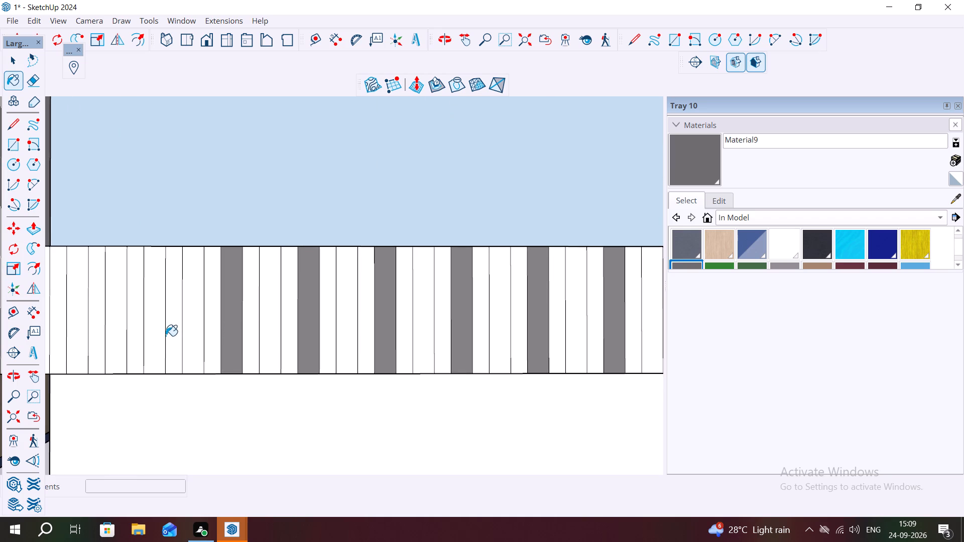
left_click(149, 340)
scroll(149, 355, "down", 2)
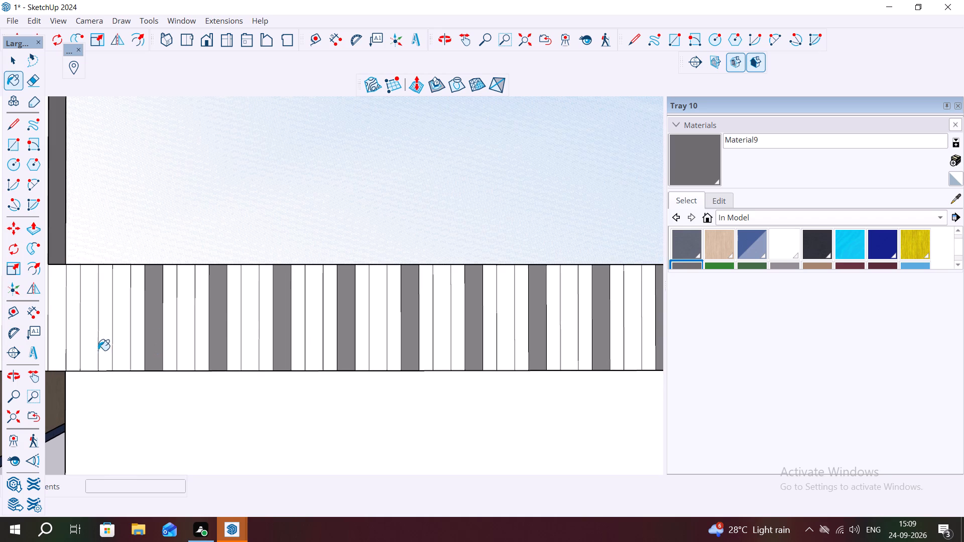
left_click(90, 350)
Paint two stripes of the adjoining vertical band at the corner with grey Material9, including the outermost one, leaving three white between them.
scroll(91, 358, "down", 5)
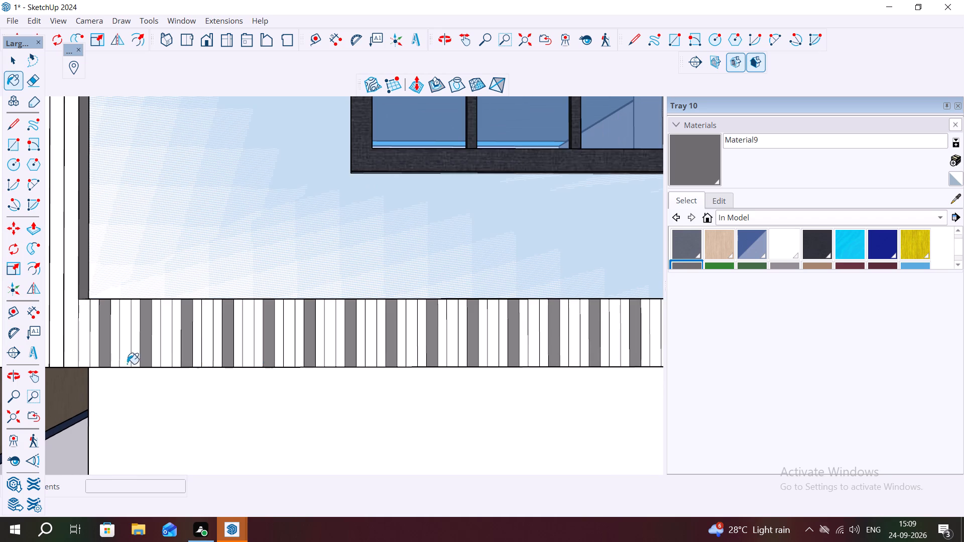
scroll(81, 360, "up", 1)
scroll(205, 375, "down", 4)
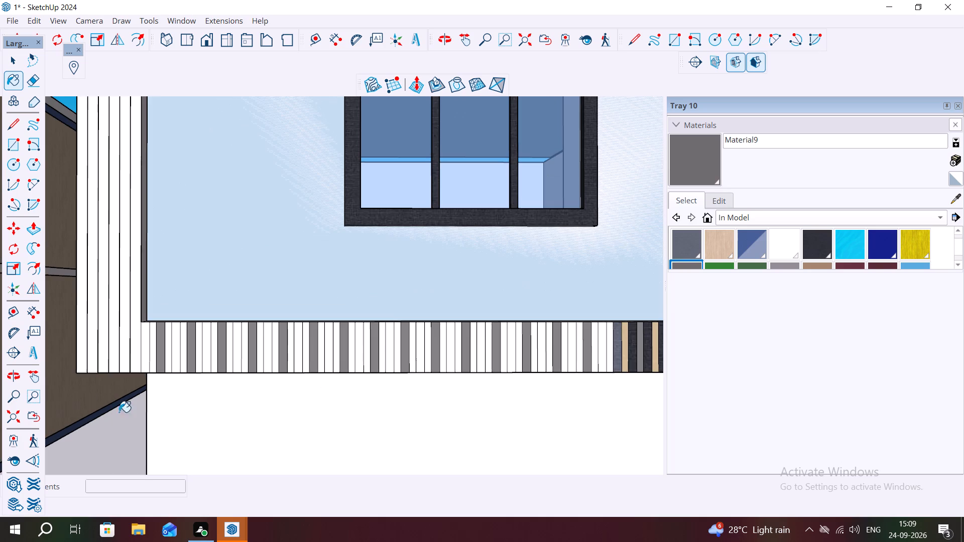
scroll(135, 352, "up", 4)
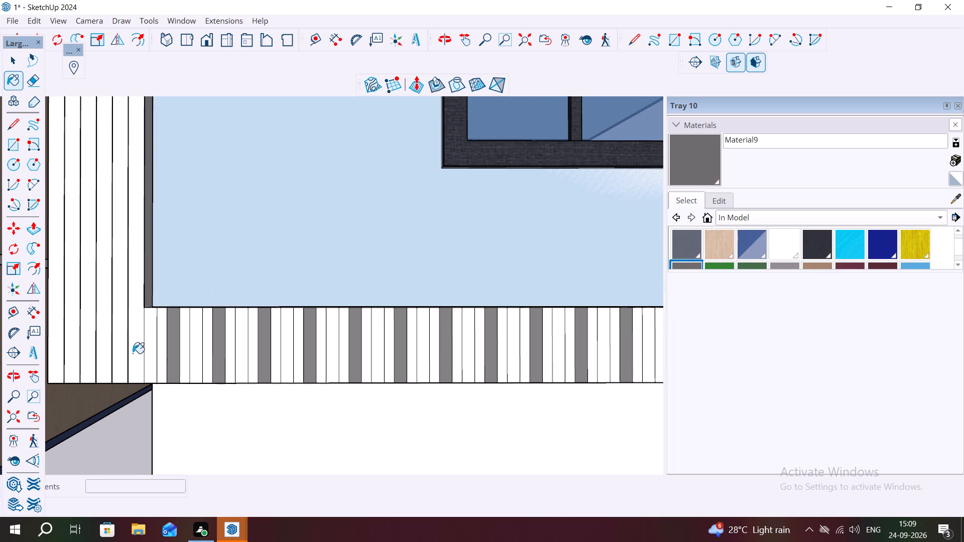
left_click(113, 362)
scroll(81, 367, "down", 2)
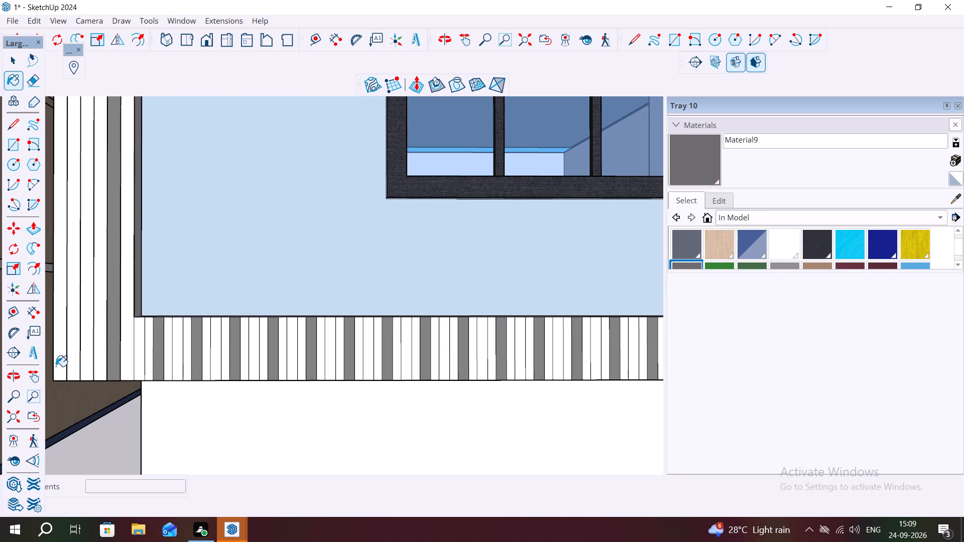
left_click(56, 366)
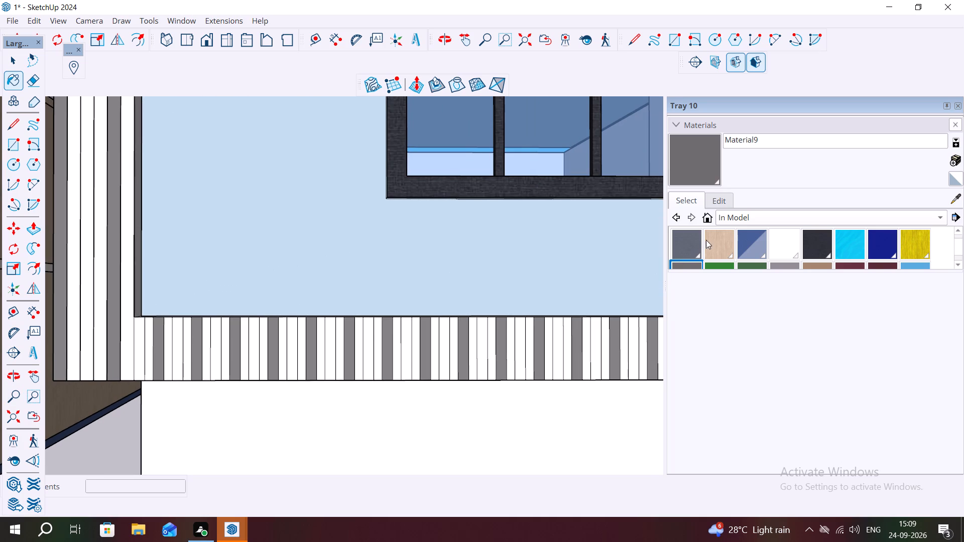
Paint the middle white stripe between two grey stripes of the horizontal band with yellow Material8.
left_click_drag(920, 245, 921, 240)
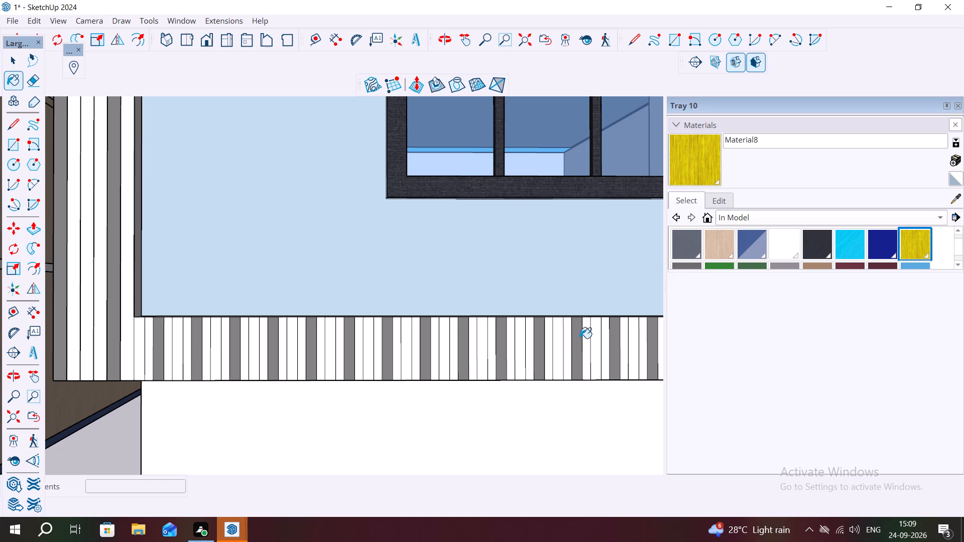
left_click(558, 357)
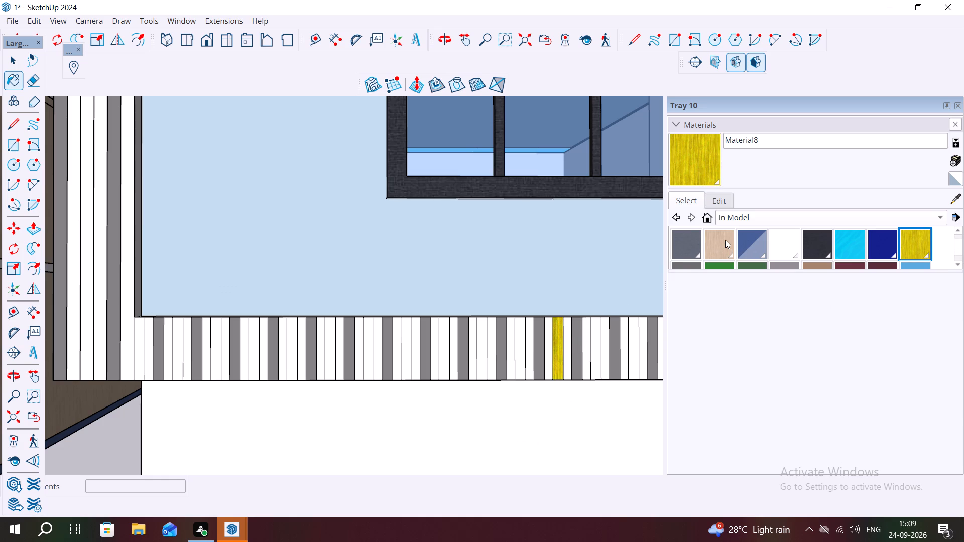
Paint the middle white stripe of the next group, on the corner side of the yellow stripe, with cyan Material6.
left_click(846, 243)
left_click(518, 351)
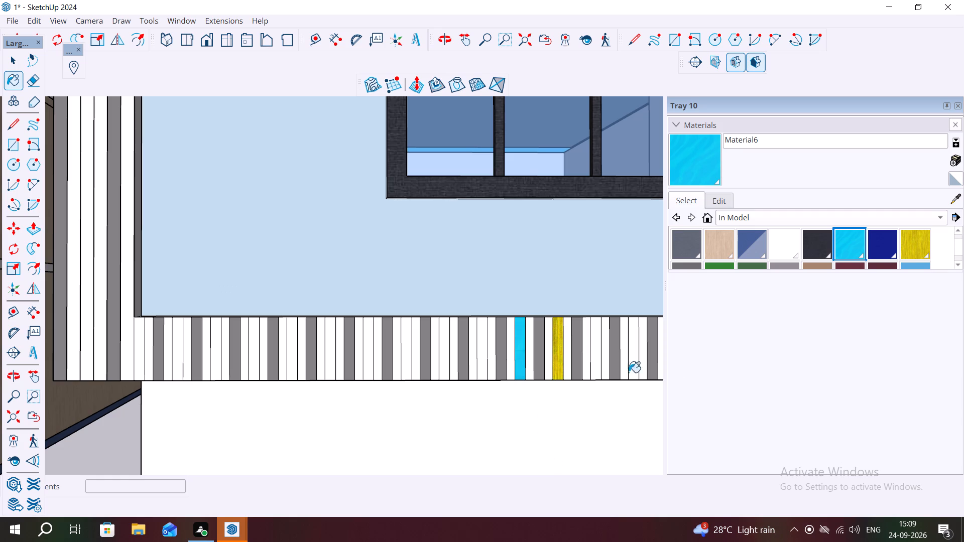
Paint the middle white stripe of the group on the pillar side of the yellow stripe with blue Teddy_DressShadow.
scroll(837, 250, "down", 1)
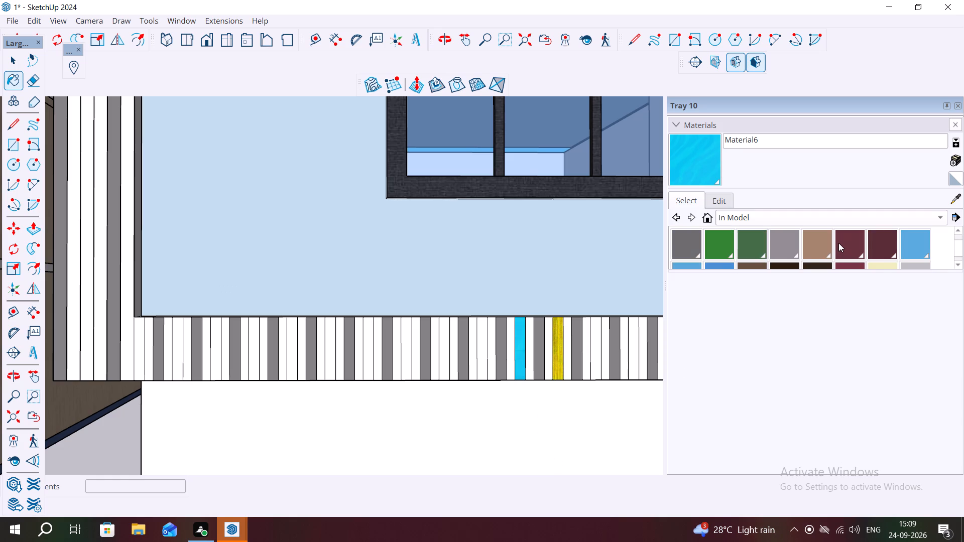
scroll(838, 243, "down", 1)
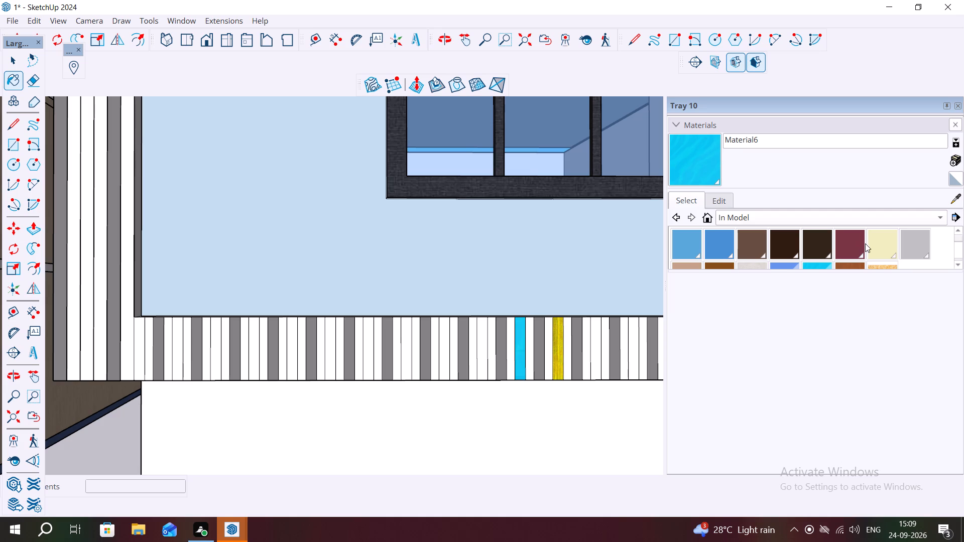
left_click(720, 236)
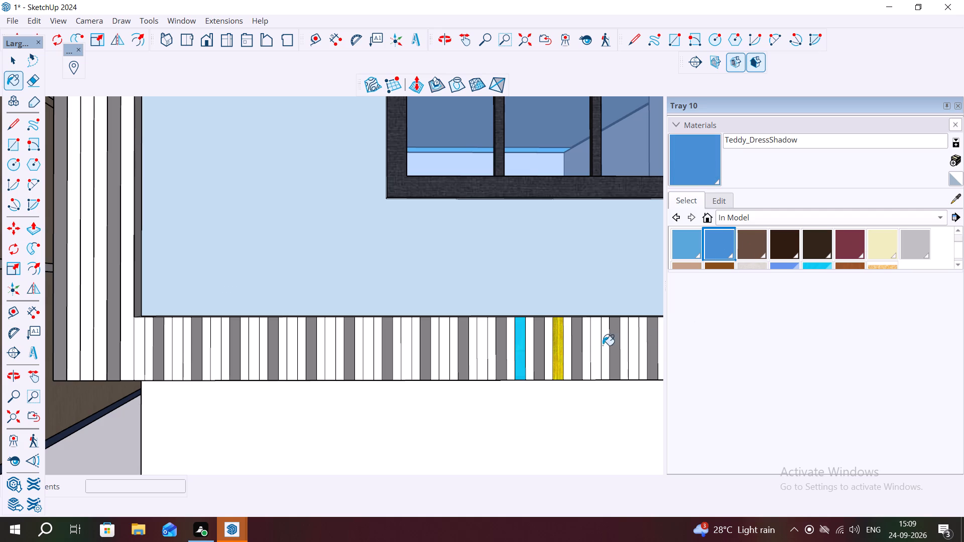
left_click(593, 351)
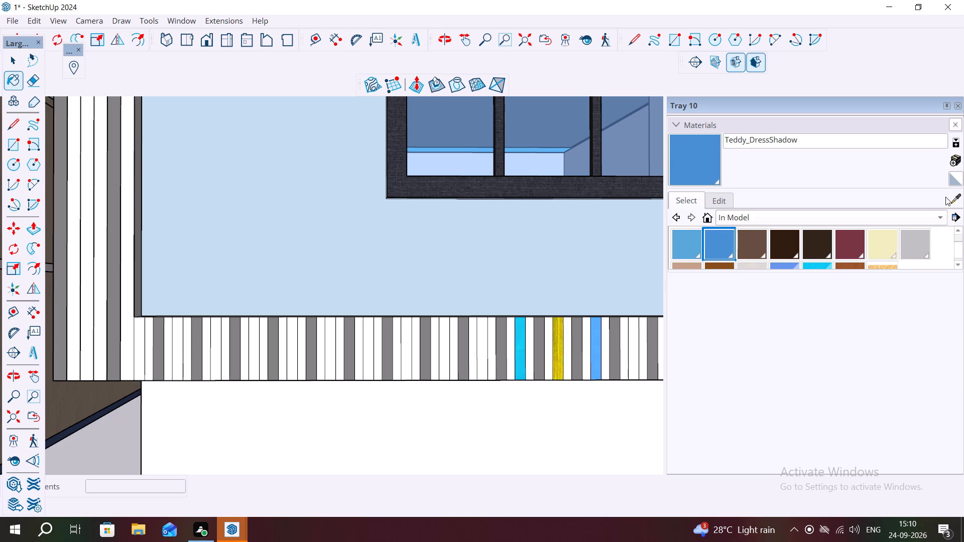
Sample cyan Material6 from the band, then repaint the yellow and blue stripes and paint the next group's middle stripe towards the pillar.
left_click(960, 197)
left_click(521, 347)
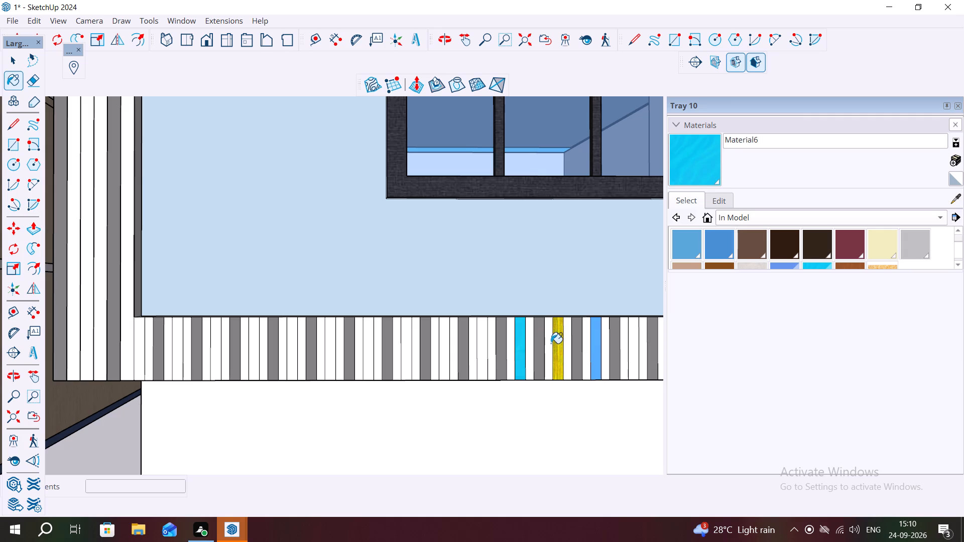
left_click(557, 348)
left_click(592, 356)
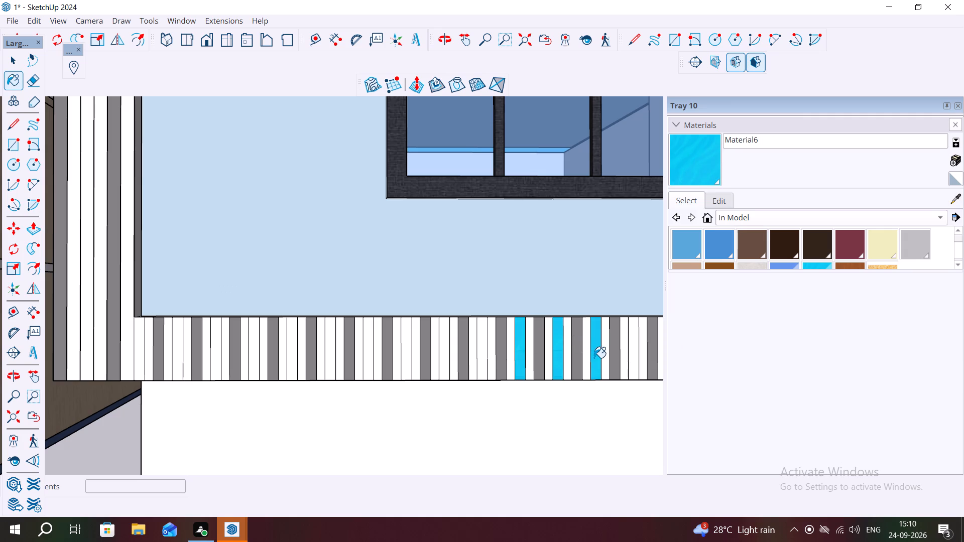
left_click(631, 358)
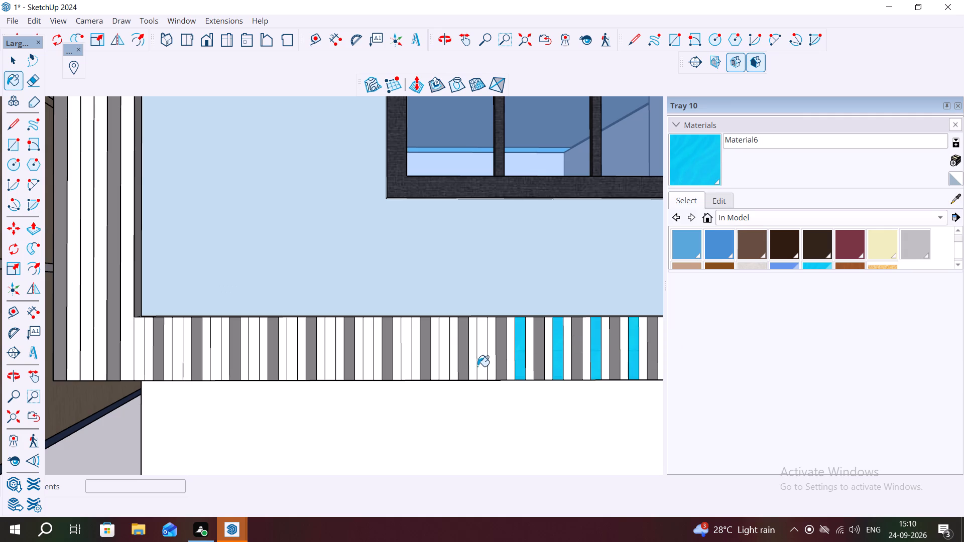
Continue painting the middle white stripes between grey stripes of the horizontal band with cyan Material6, up to the vertical edge band.
left_click(478, 367)
left_click(441, 370)
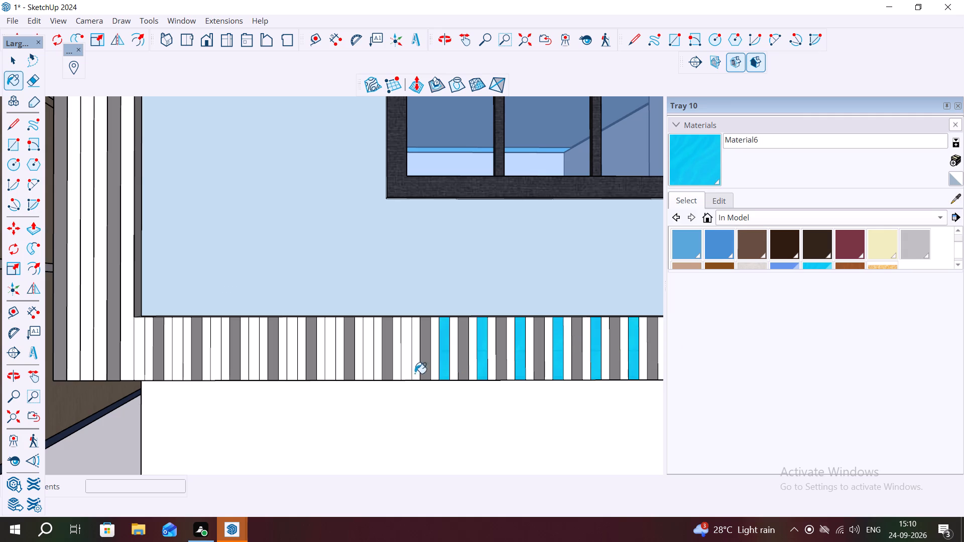
left_click(404, 370)
left_click(366, 379)
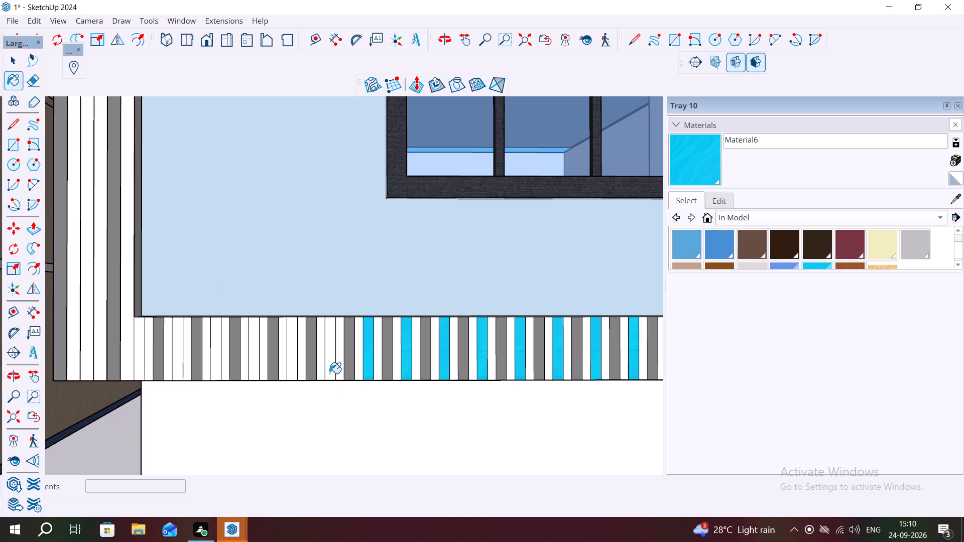
left_click(327, 372)
left_click(288, 373)
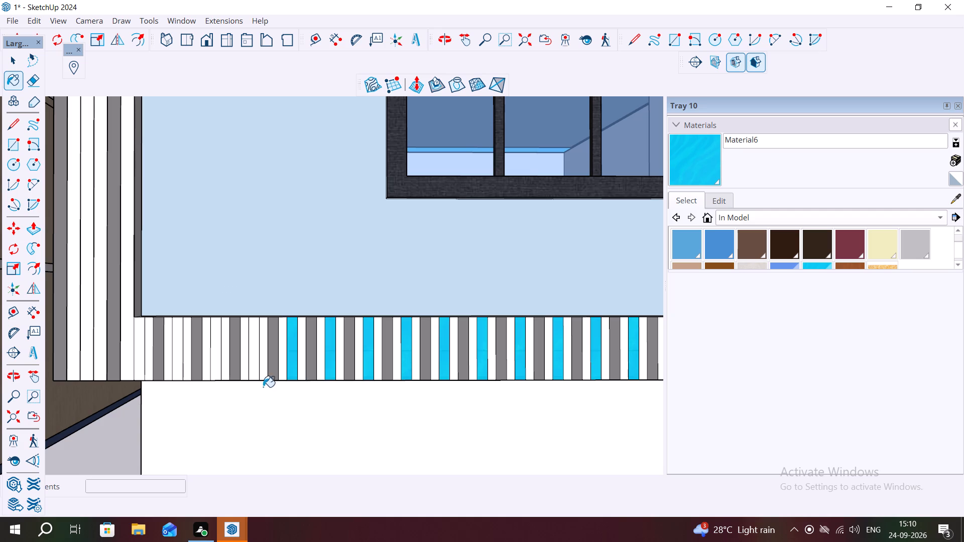
left_click(252, 380)
left_click(211, 379)
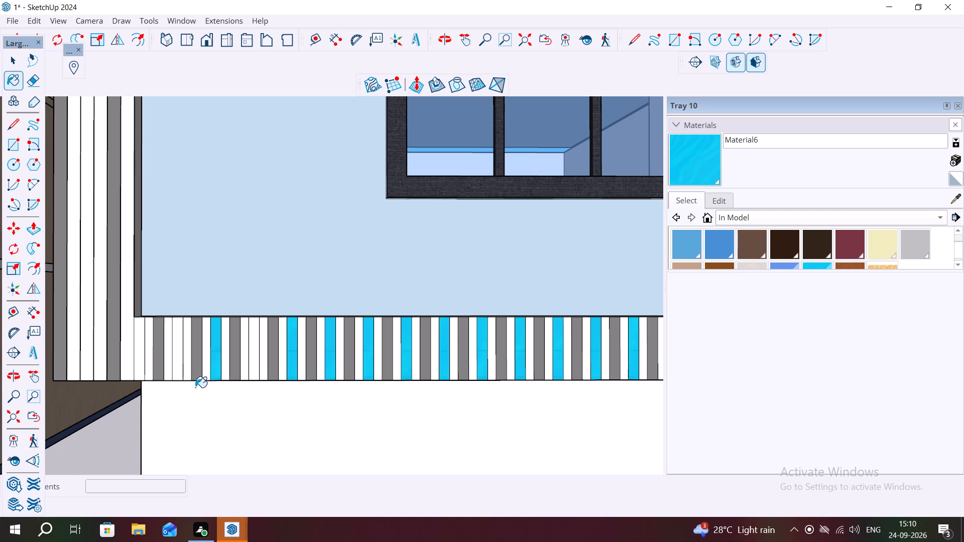
left_click(173, 381)
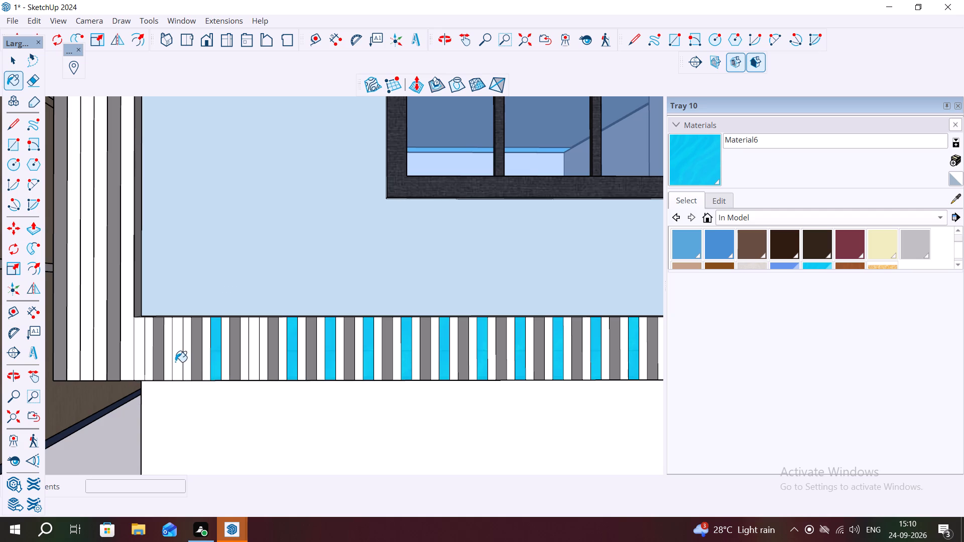
left_click(175, 362)
left_click(137, 378)
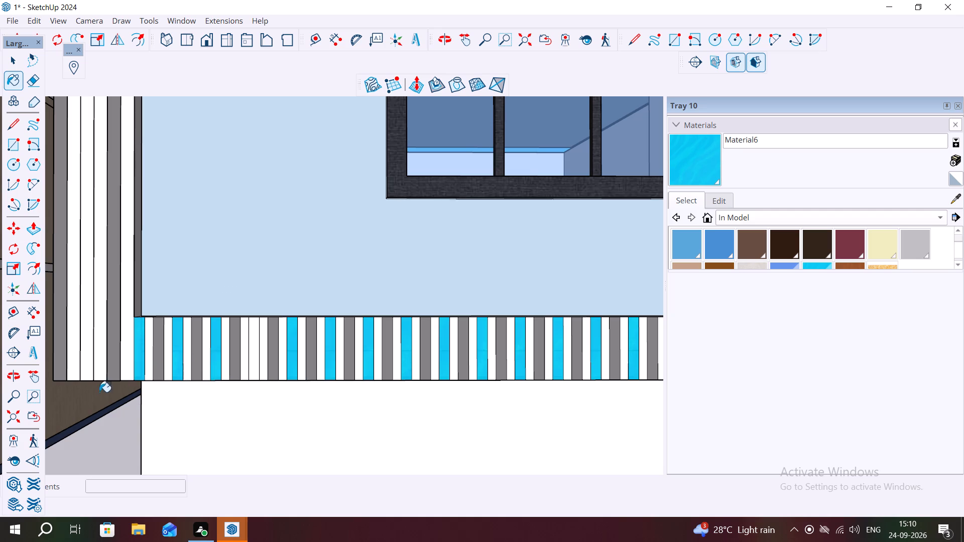
Paint the middle white stripe of the vertical edge band with cyan Material6.
left_click(83, 376)
Paint the middle white stripes of the last two unpainted groups before the horizontal band's dark section with cyan Material6.
scroll(210, 404, "down", 2)
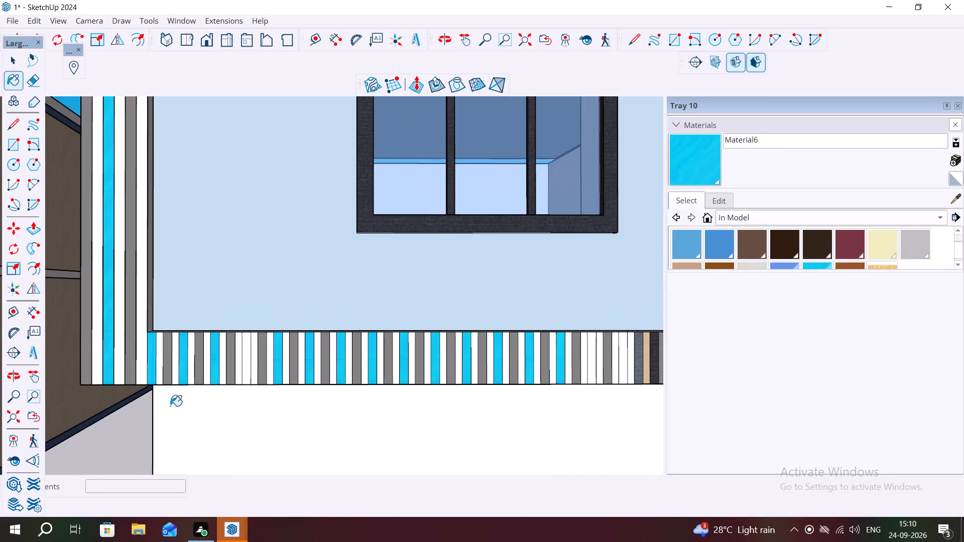
scroll(170, 406, "down", 4)
scroll(466, 386, "up", 3)
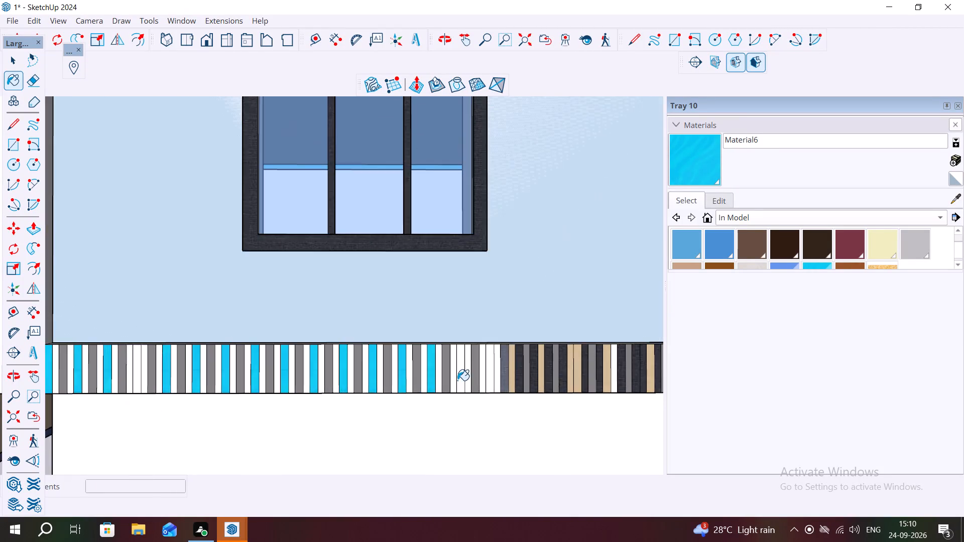
scroll(457, 380, "up", 3)
left_click(458, 380)
left_click(463, 390)
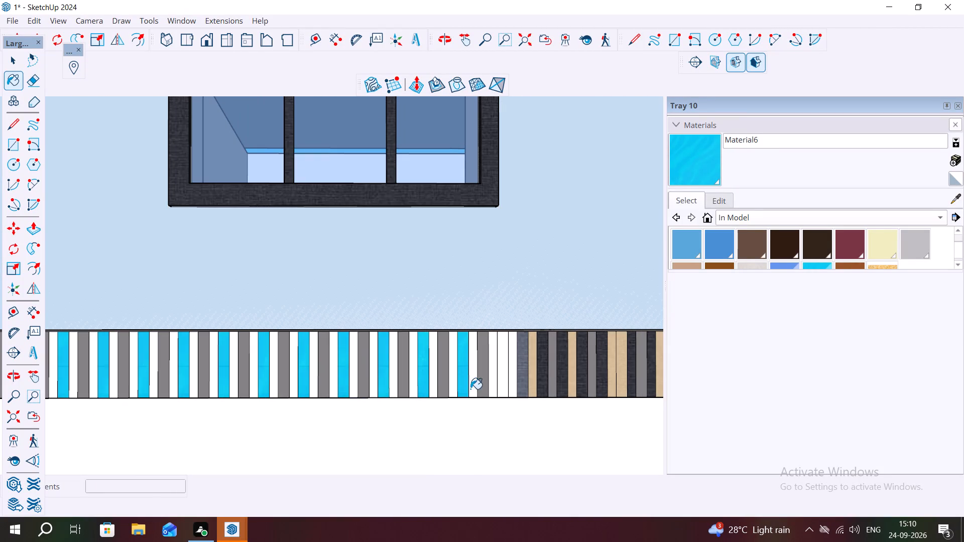
left_click(503, 379)
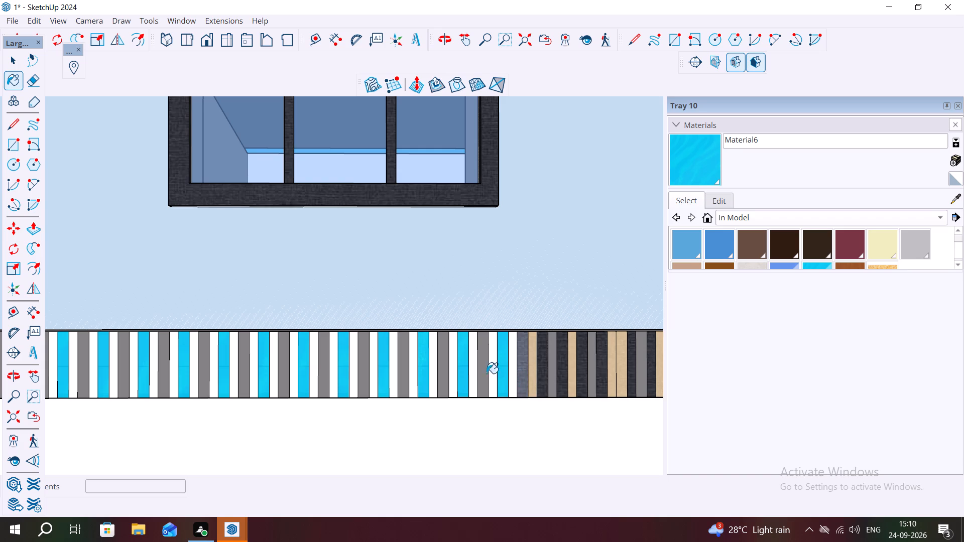
Repaint the first three beige stripes at the start of the horizontal band's dark section with cyan Material6.
scroll(326, 368, "down", 1)
scroll(269, 357, "down", 2)
scroll(503, 376, "down", 2)
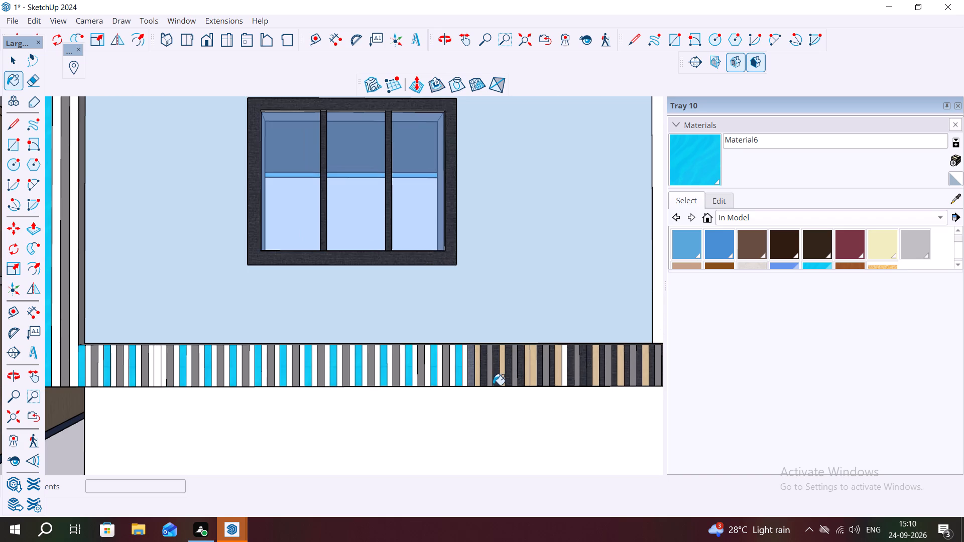
scroll(474, 375, "up", 5)
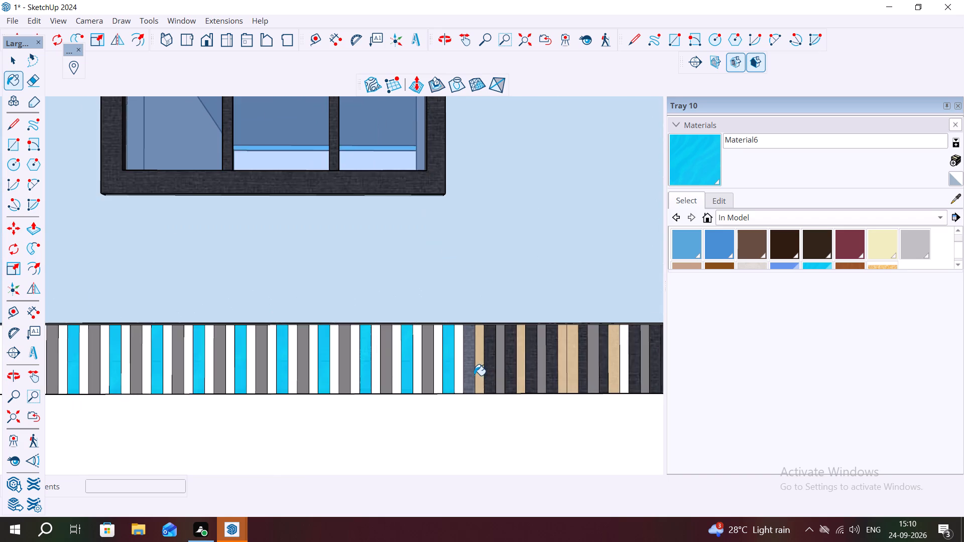
scroll(475, 375, "up", 5)
left_click(478, 377)
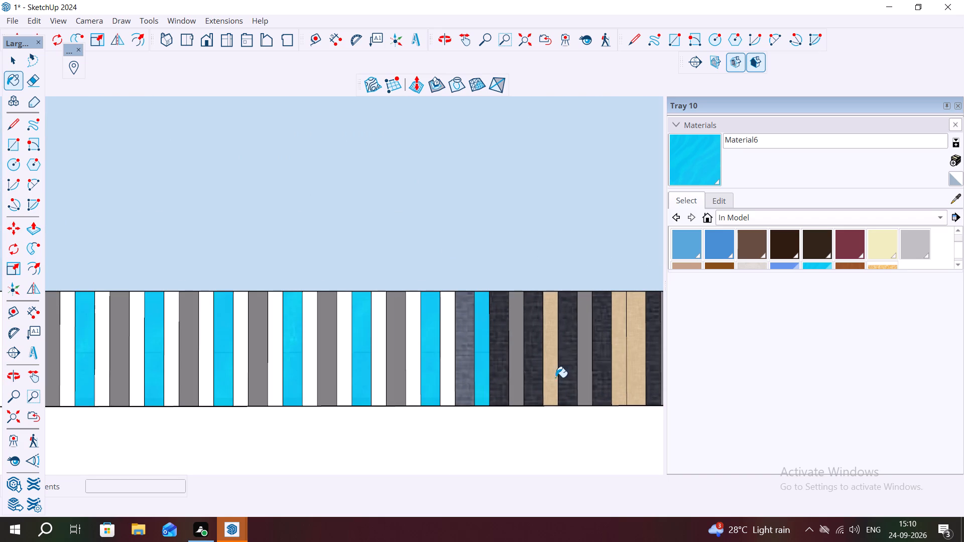
left_click(549, 378)
scroll(418, 378, "down", 1)
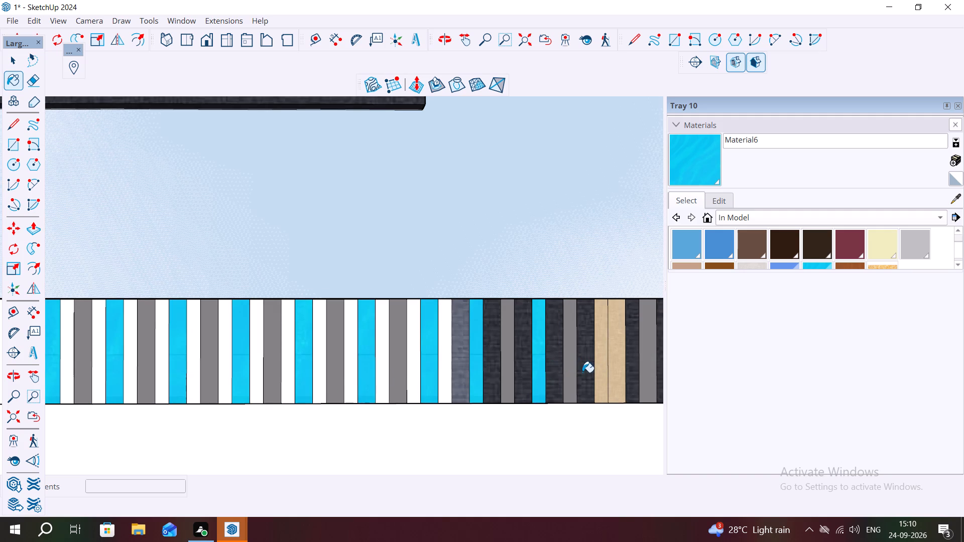
left_click(599, 369)
Paint the grey stripe between the next two beige stripes and the white stripe beyond them with cyan Material6.
scroll(607, 386, "down", 4)
scroll(484, 401, "down", 4)
scroll(563, 389, "up", 2)
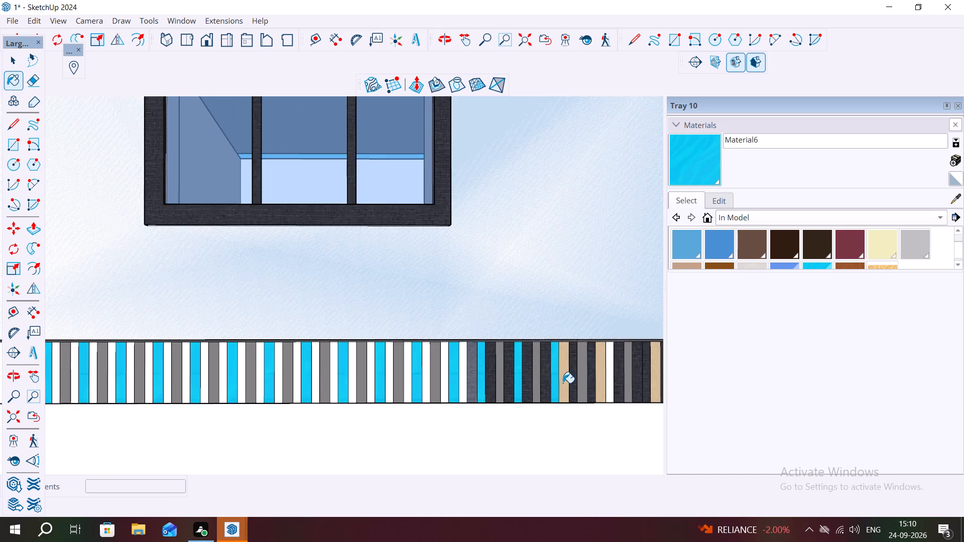
scroll(563, 383, "up", 2)
left_click(583, 379)
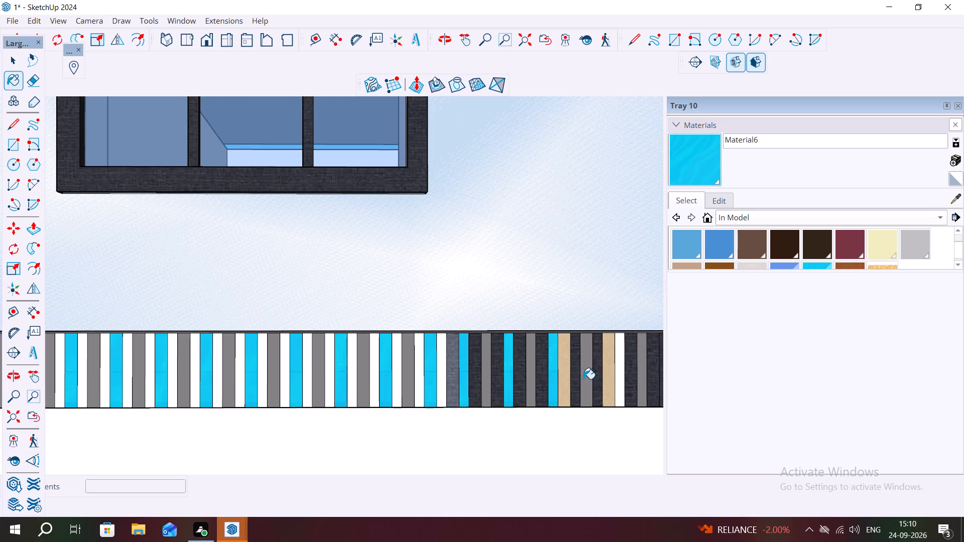
left_click(619, 382)
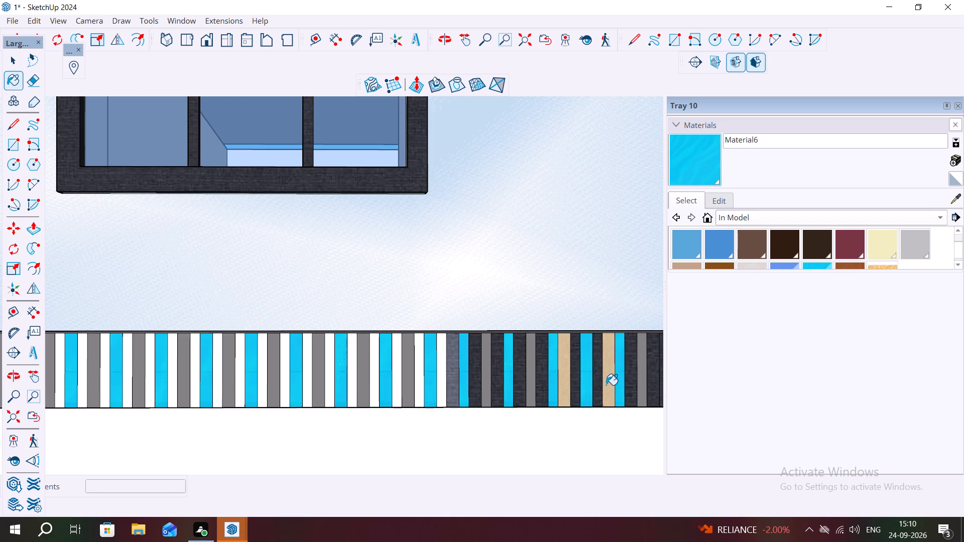
Paint the three white stripes of the vertical edge band with Formica Laminate Dark.
scroll(585, 397, "down", 5)
scroll(467, 399, "down", 7)
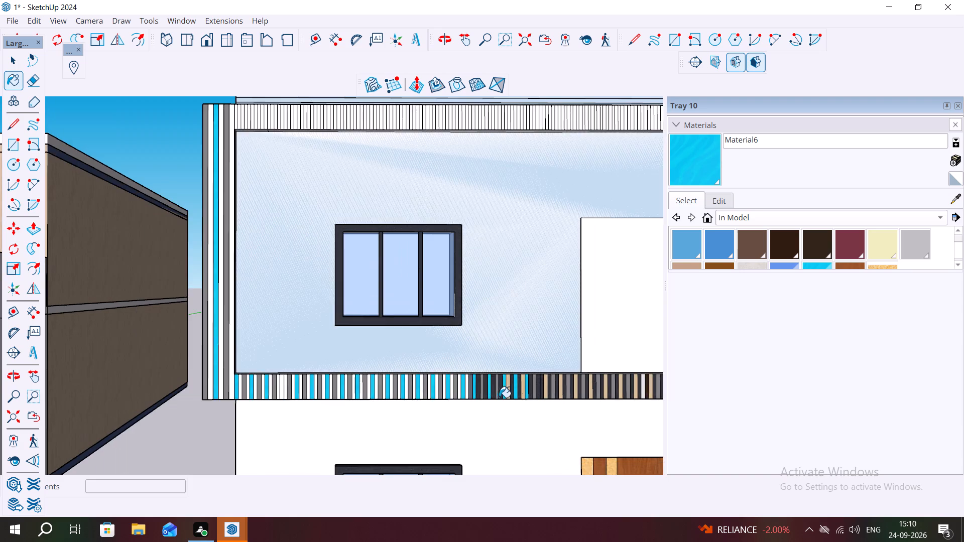
scroll(499, 397, "down", 2)
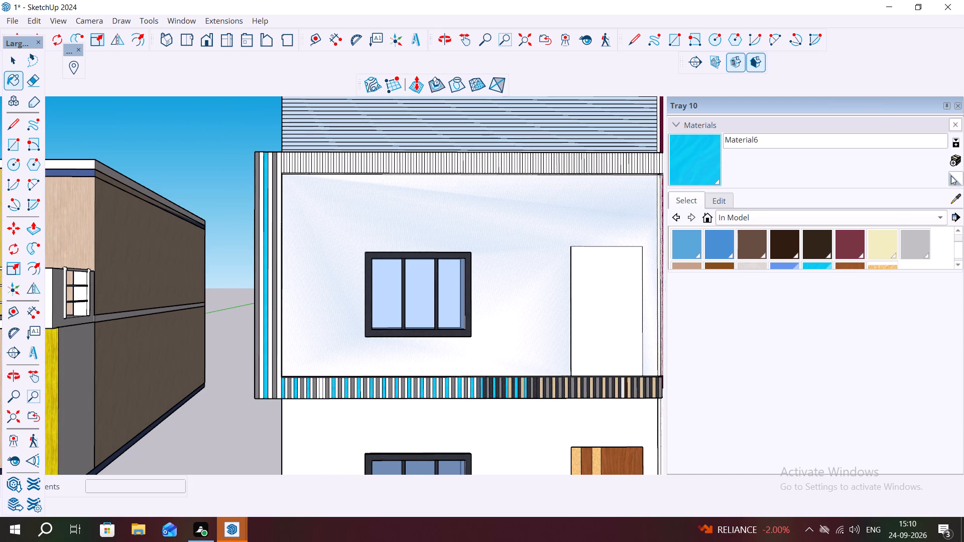
scroll(939, 313, "down", 3)
scroll(542, 352, "down", 5)
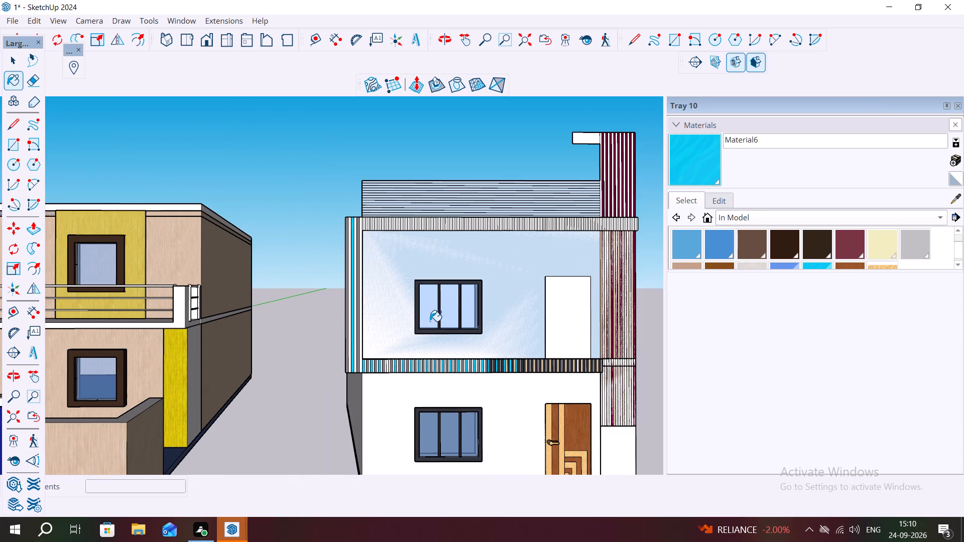
middle_click_drag(417, 324, 480, 337)
scroll(376, 161, "up", 2)
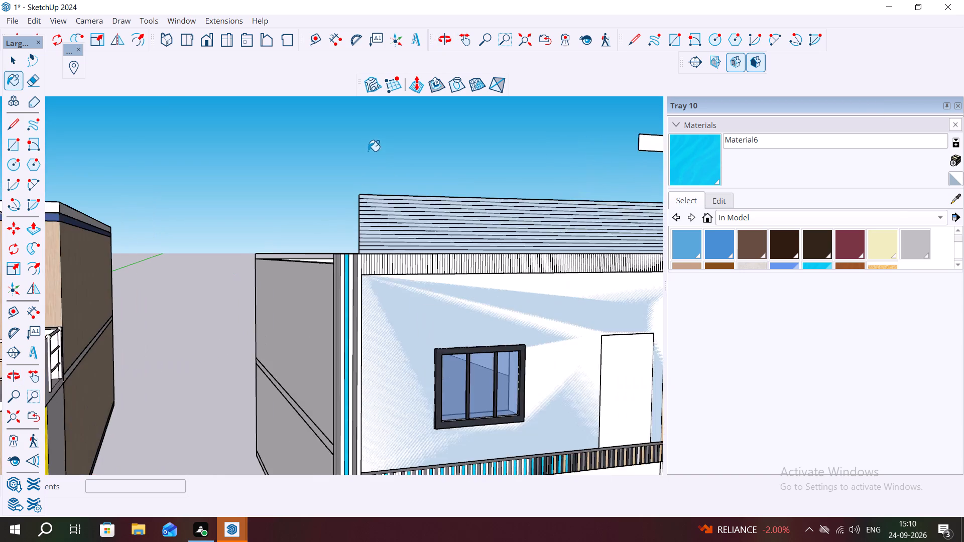
scroll(360, 231, "up", 3)
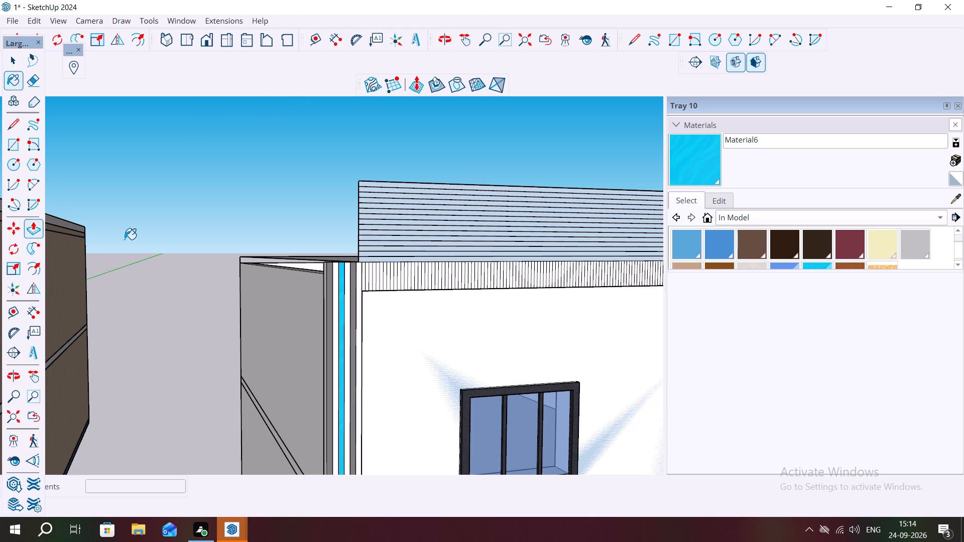
scroll(358, 286, "up", 10)
middle_click_drag(395, 279, 372, 281)
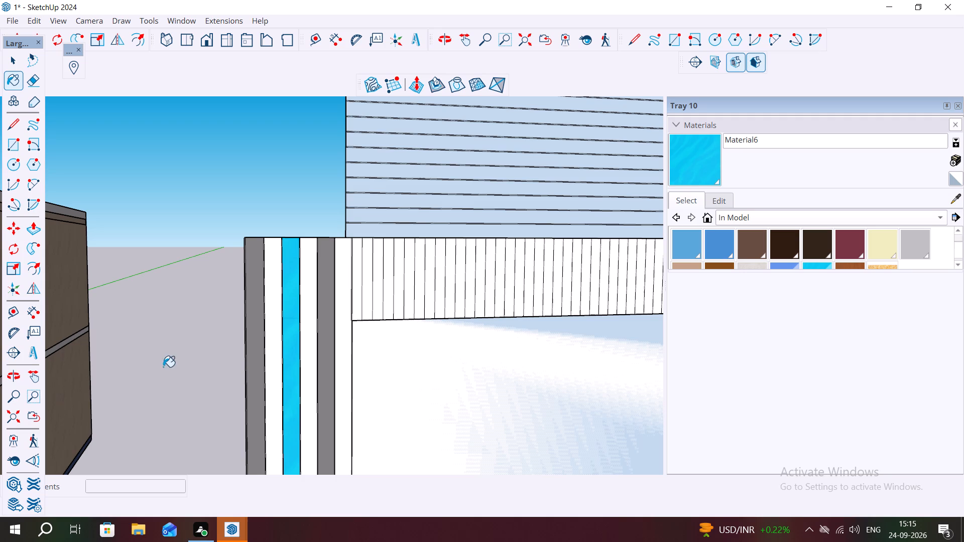
scroll(358, 301, "up", 4)
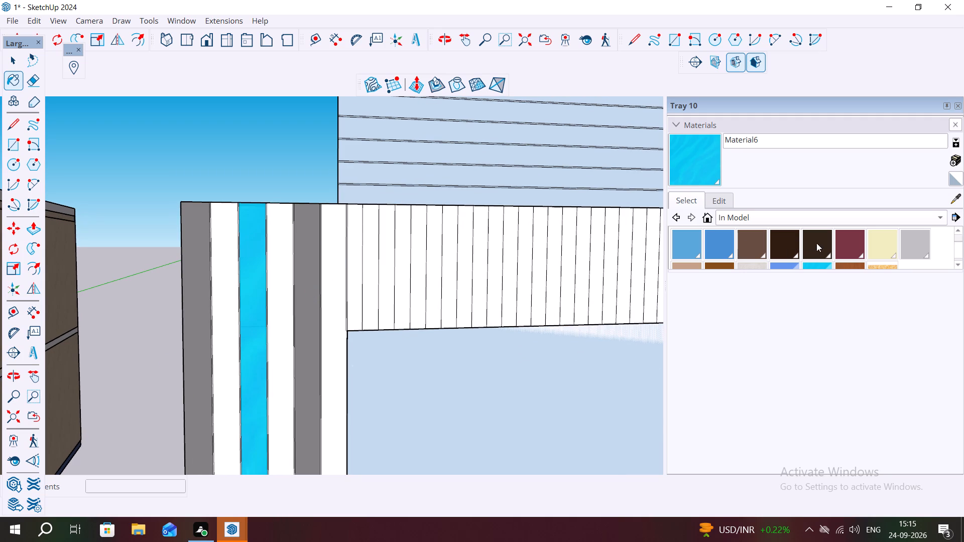
scroll(800, 232, "down", 2)
scroll(819, 235, "up", 9)
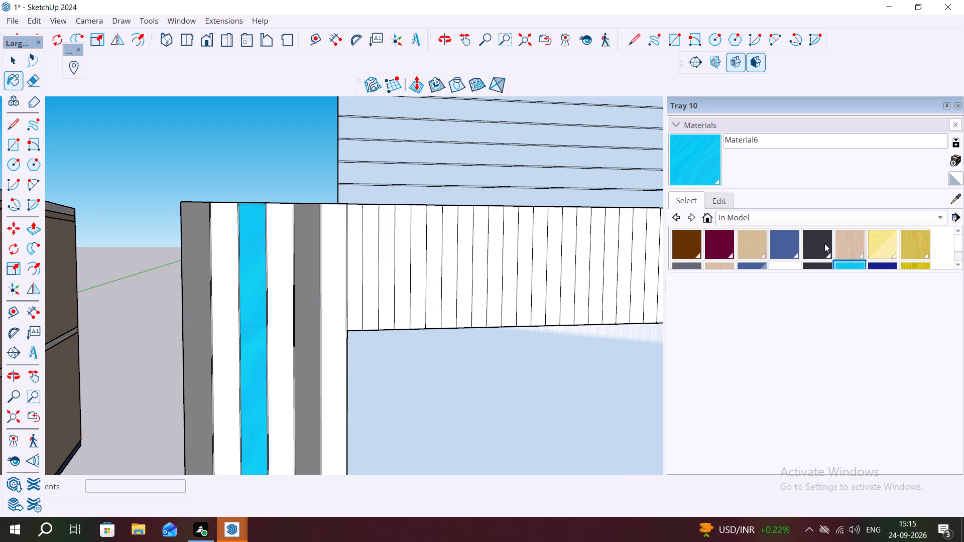
left_click(816, 236)
left_click(221, 288)
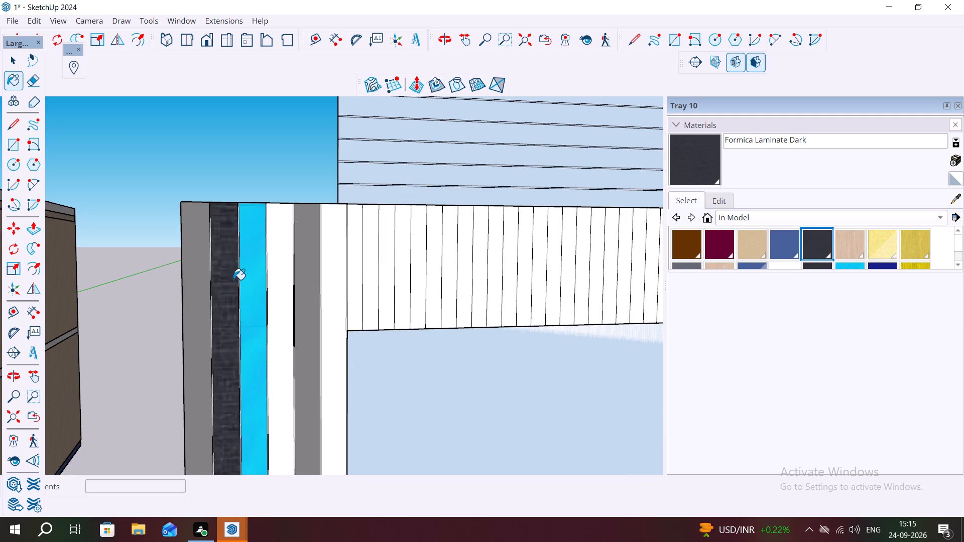
left_click(274, 286)
left_click(325, 291)
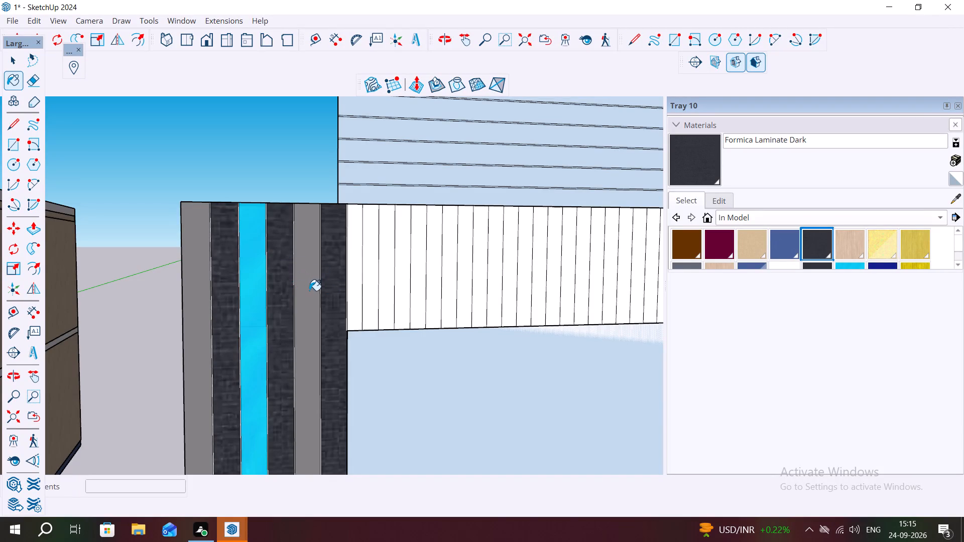
Examine the horizontal band's stripe pattern and its junction with the vertical edge band.
scroll(255, 263, "down", 4)
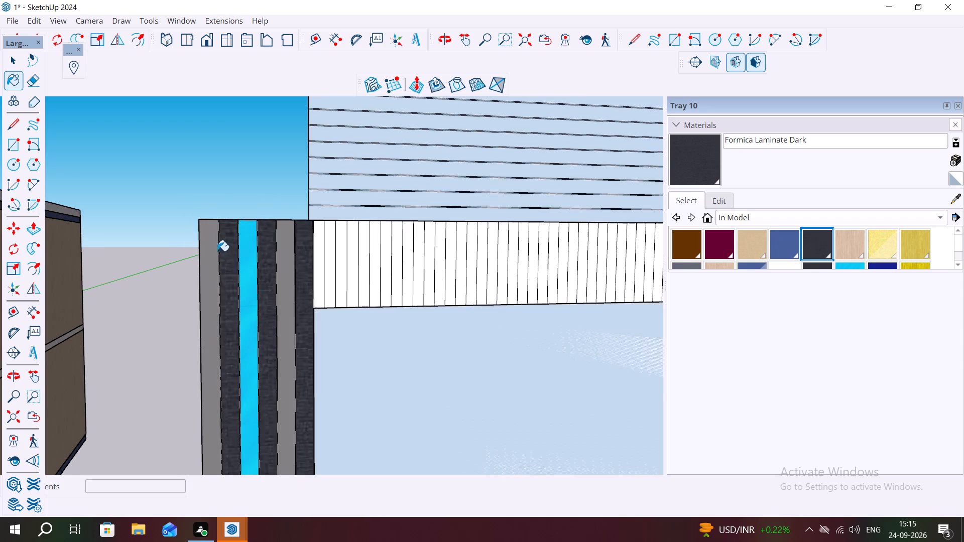
scroll(217, 251, "down", 6)
scroll(270, 437, "up", 2)
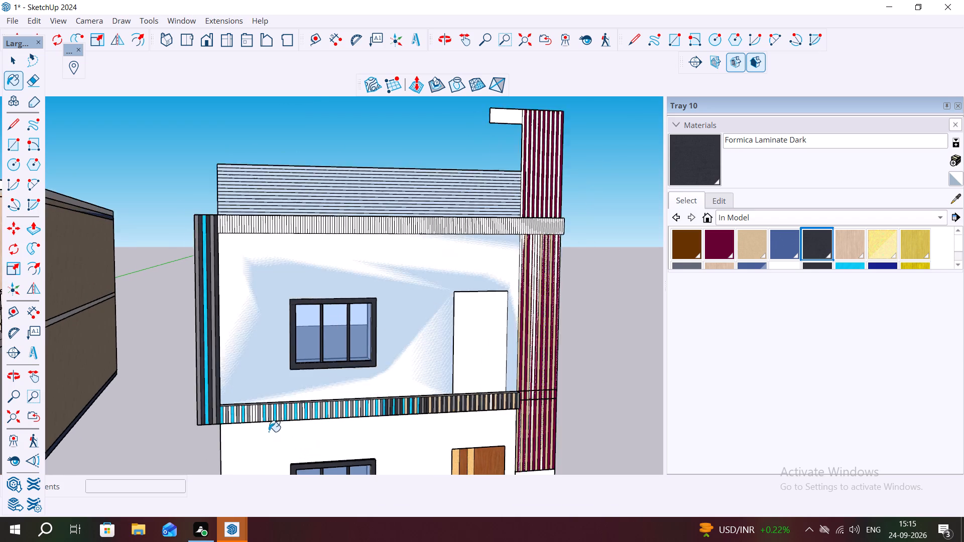
scroll(269, 432, "up", 4)
middle_click_drag(266, 411, 243, 343)
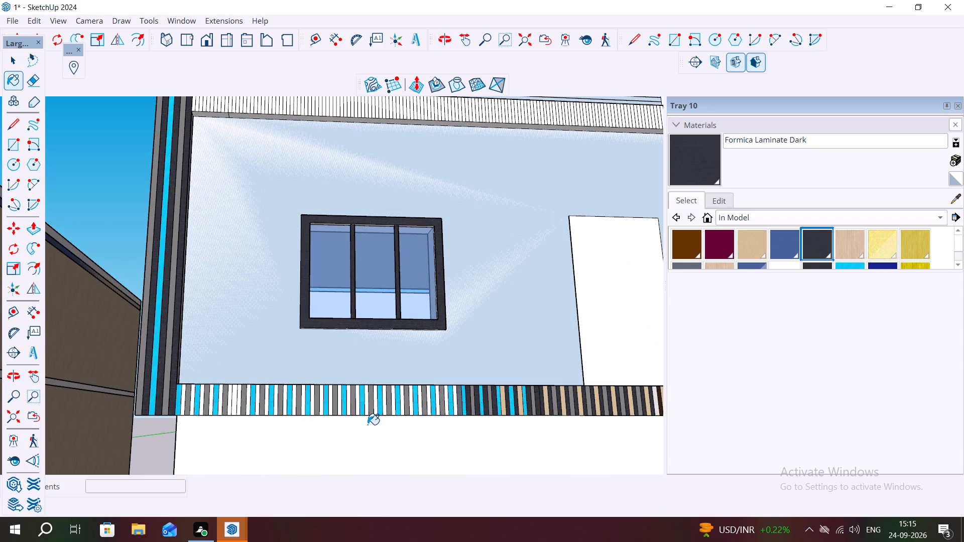
scroll(140, 425, "up", 3)
scroll(134, 404, "down", 5)
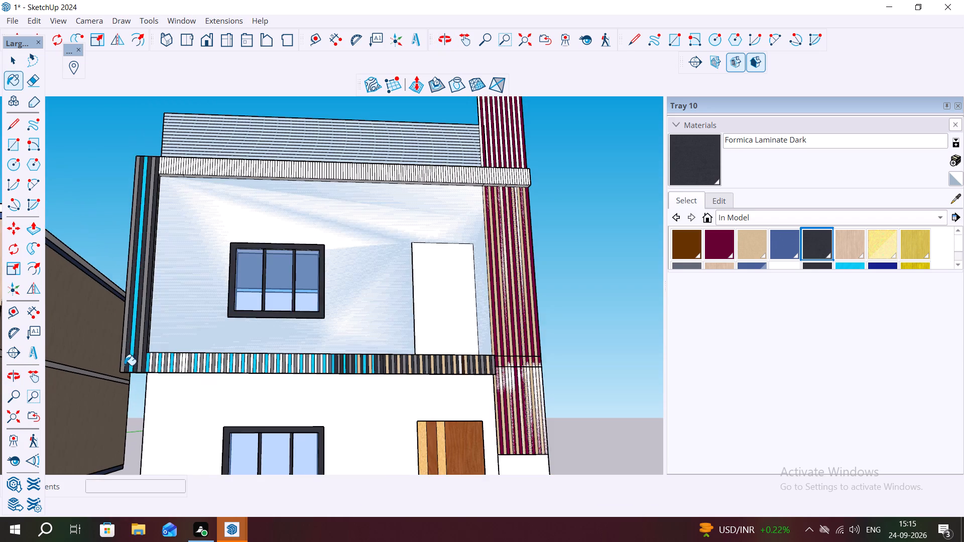
middle_click_drag(132, 362, 172, 367)
scroll(176, 368, "up", 7)
middle_click_drag(175, 373, 218, 379)
scroll(361, 362, "up", 1)
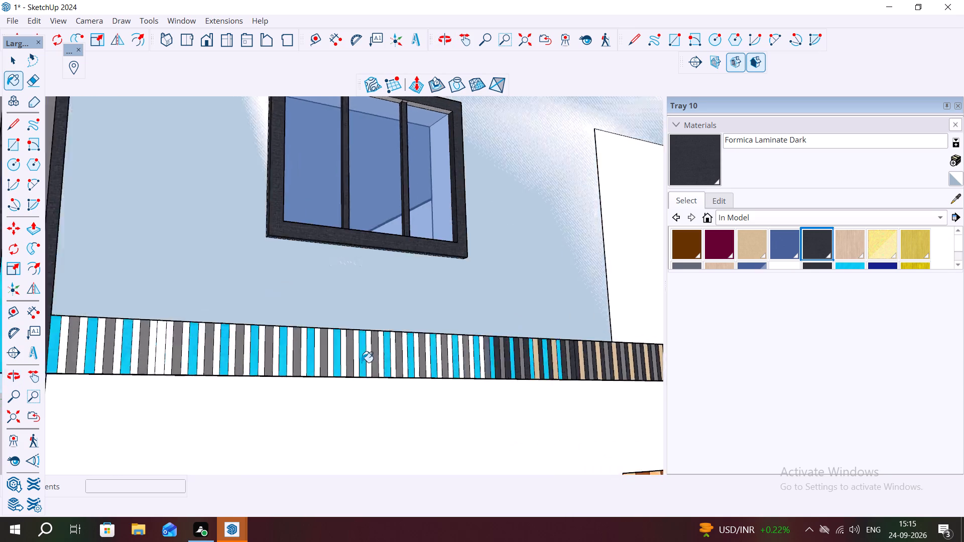
scroll(361, 362, "up", 5)
scroll(284, 368, "down", 6)
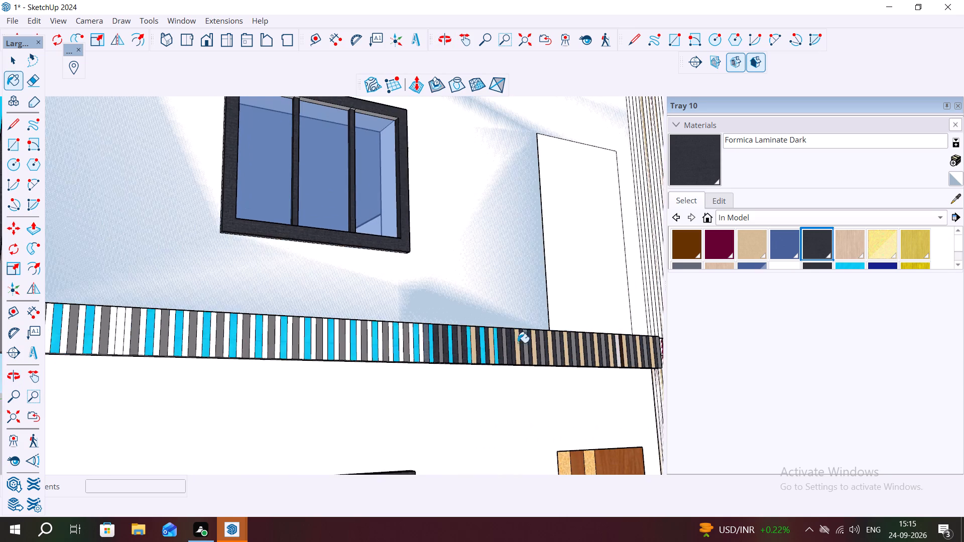
scroll(555, 346, "up", 5)
scroll(614, 380, "down", 10)
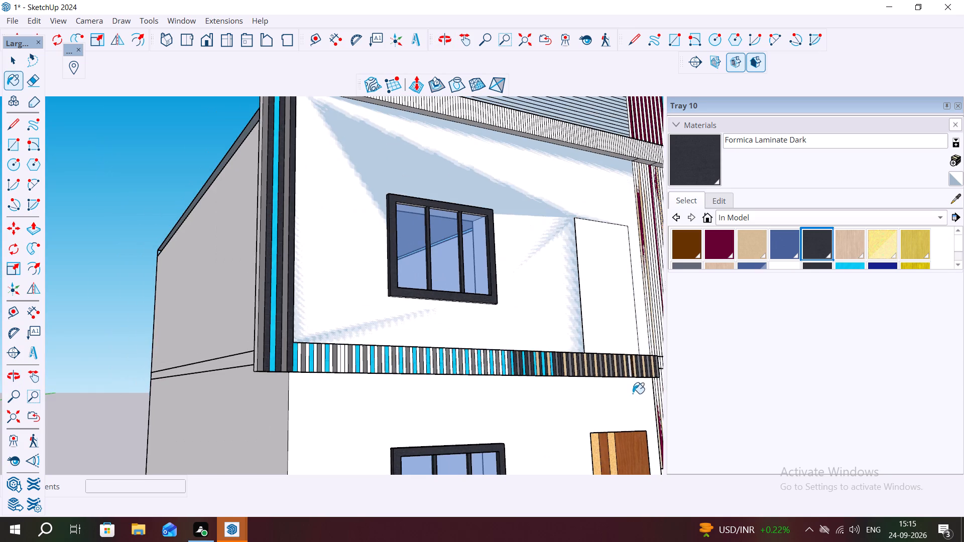
scroll(279, 384, "up", 7)
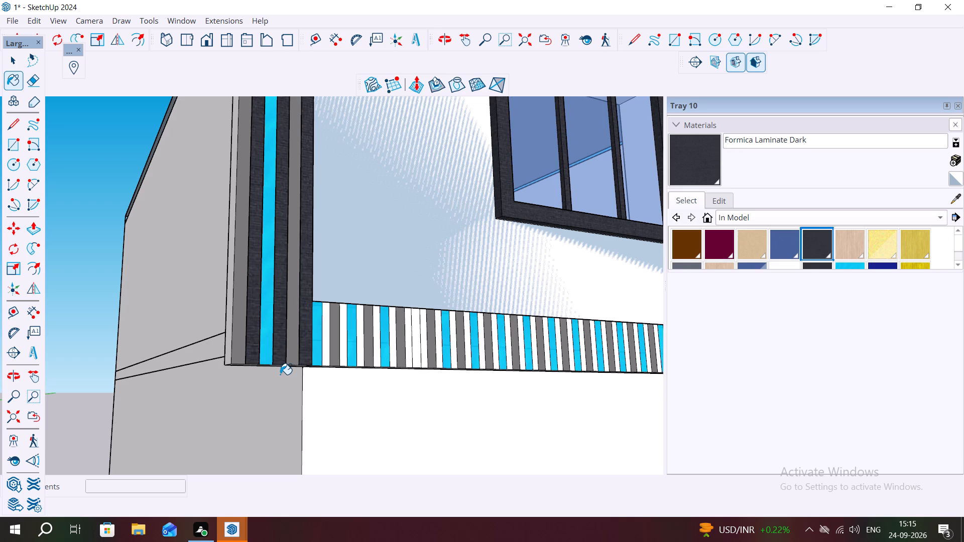
Examine the horizontal band's stripe colours from the vertical edge band through to its dark section.
scroll(267, 356, "up", 2)
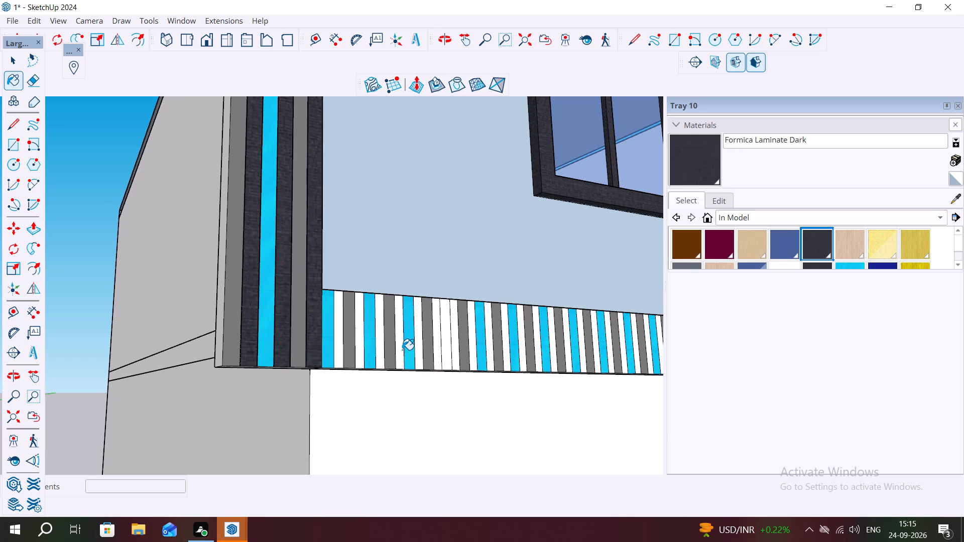
scroll(429, 373, "down", 12)
scroll(518, 382, "up", 5)
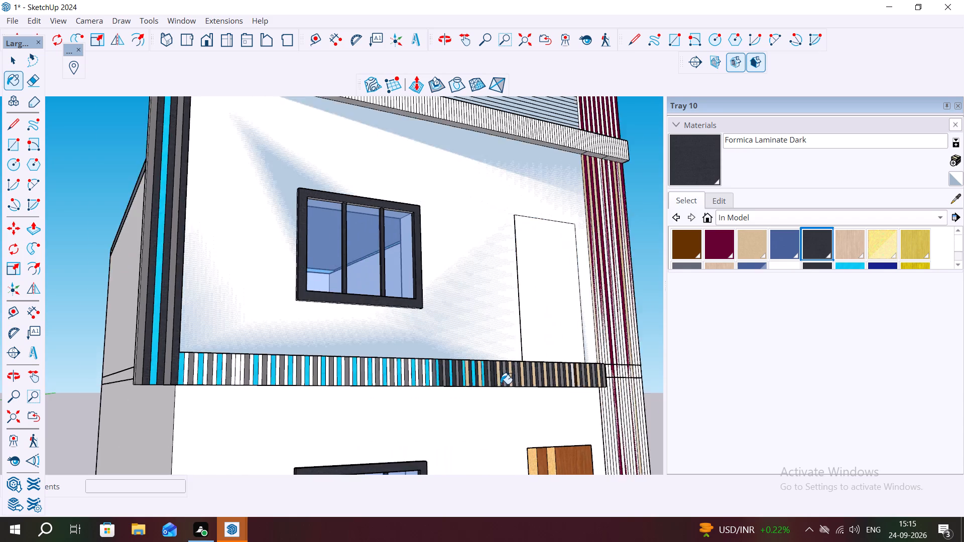
scroll(534, 393, "up", 7)
scroll(531, 403, "down", 6)
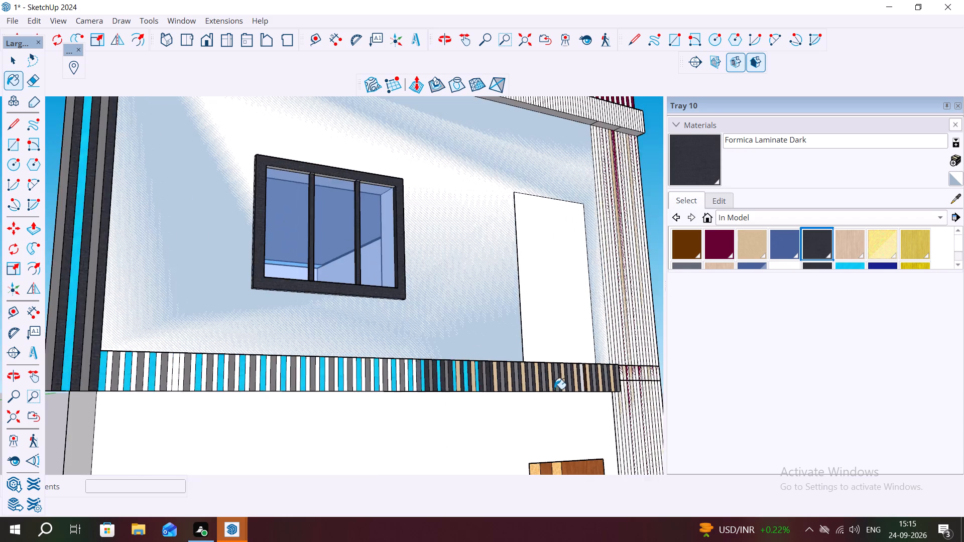
scroll(554, 389, "down", 3)
scroll(420, 408, "up", 1)
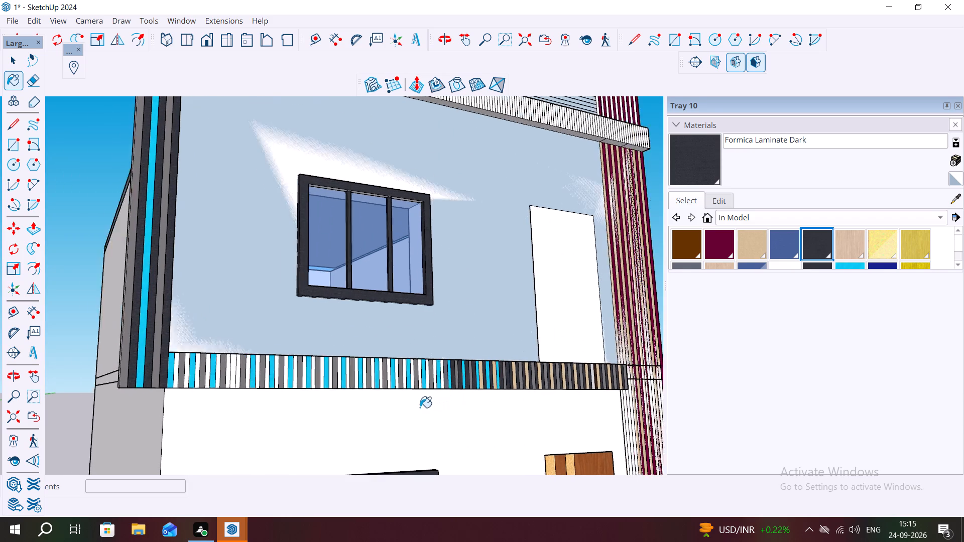
scroll(420, 408, "up", 1)
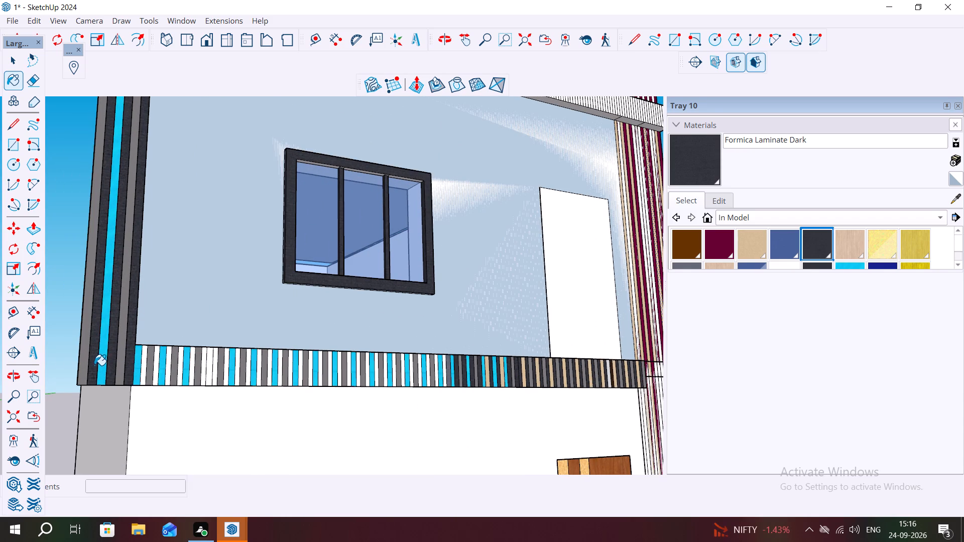
scroll(95, 368, "up", 7)
middle_click_drag(101, 370, 80, 398)
middle_click_drag(97, 382, 63, 387)
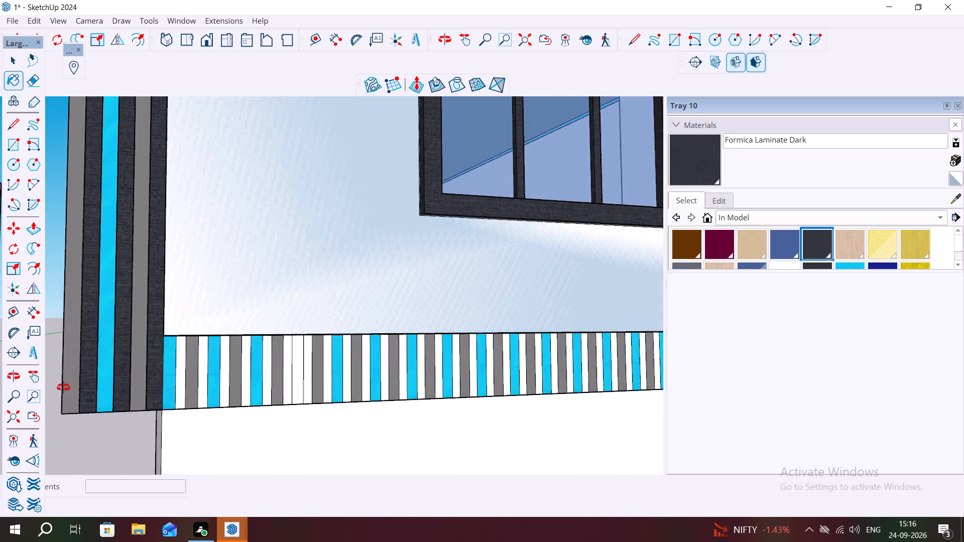
middle_click_drag(63, 387, 29, 386)
scroll(100, 361, "down", 3)
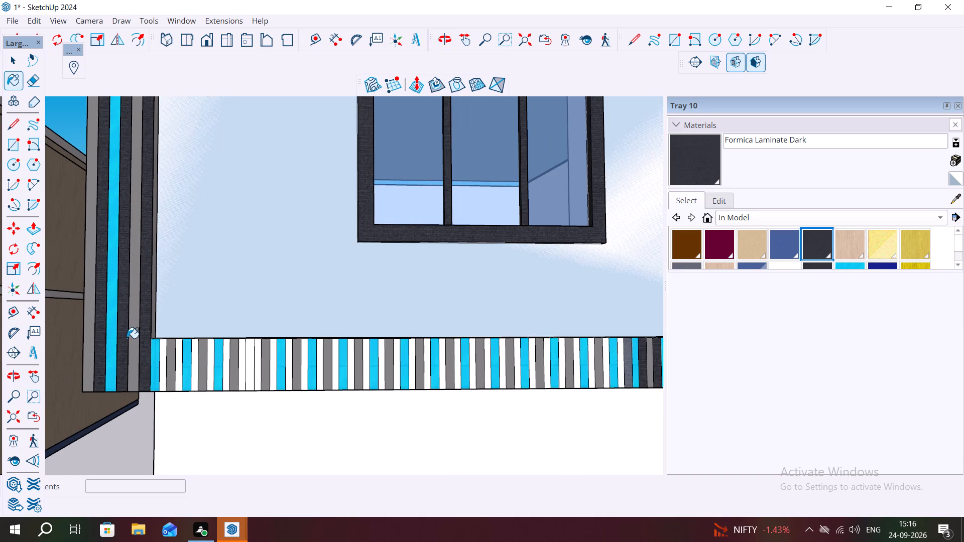
scroll(127, 338, "down", 1)
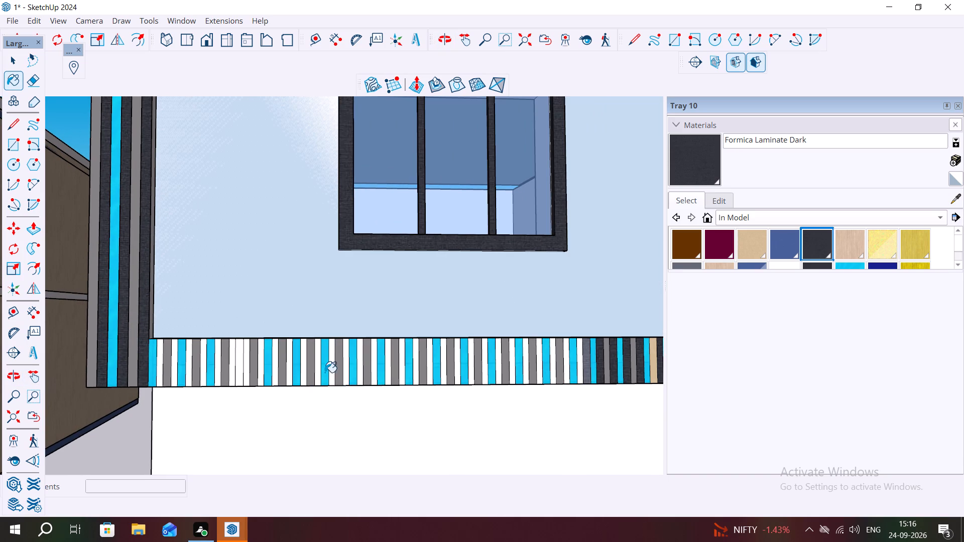
scroll(264, 362, "down", 5)
scroll(579, 362, "up", 4)
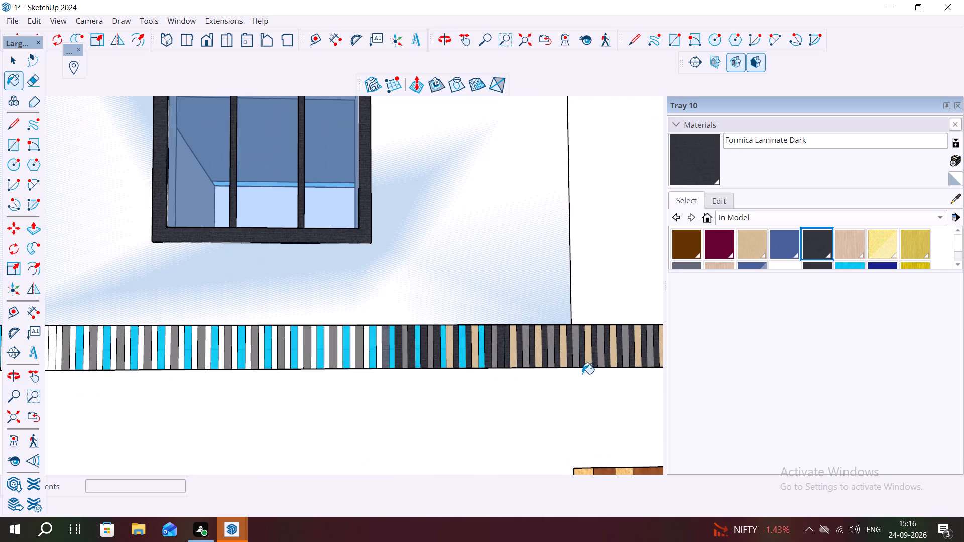
scroll(525, 377, "down", 4)
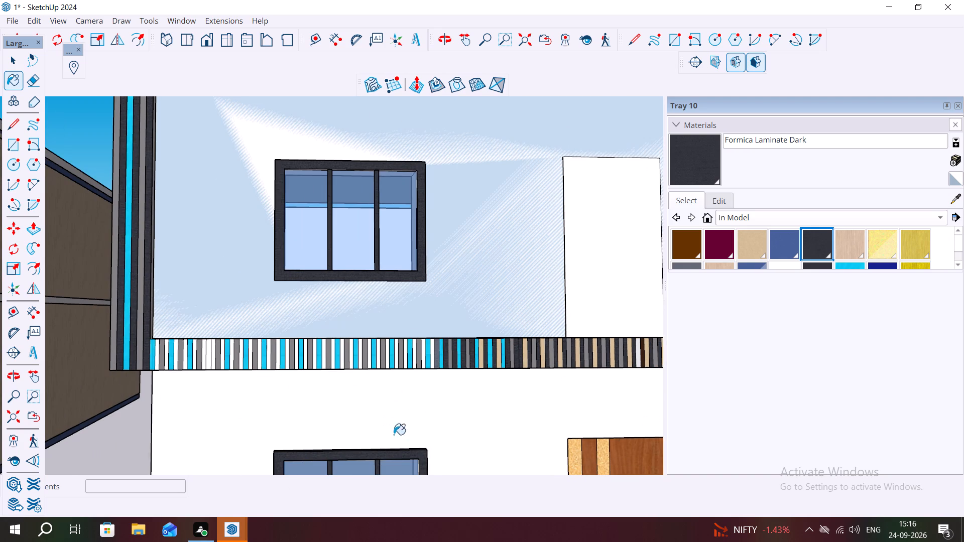
key("Escape")
key("Escape")
key("Escape")
Paint five consecutive white stripes just before the horizontal band's dark section with Formica Laminate Dark.
scroll(333, 336, "up", 4)
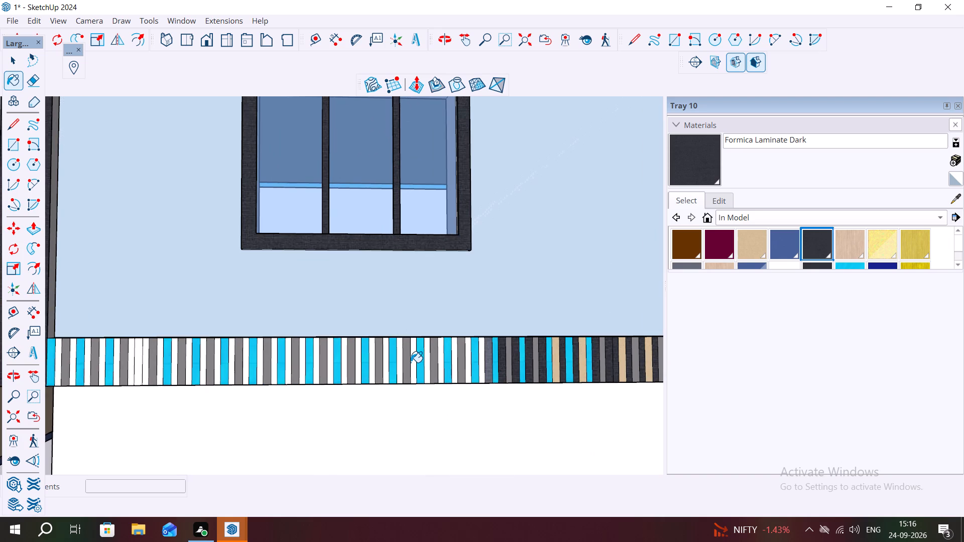
left_click(411, 362)
scroll(411, 362, "up", 8)
left_click(411, 359)
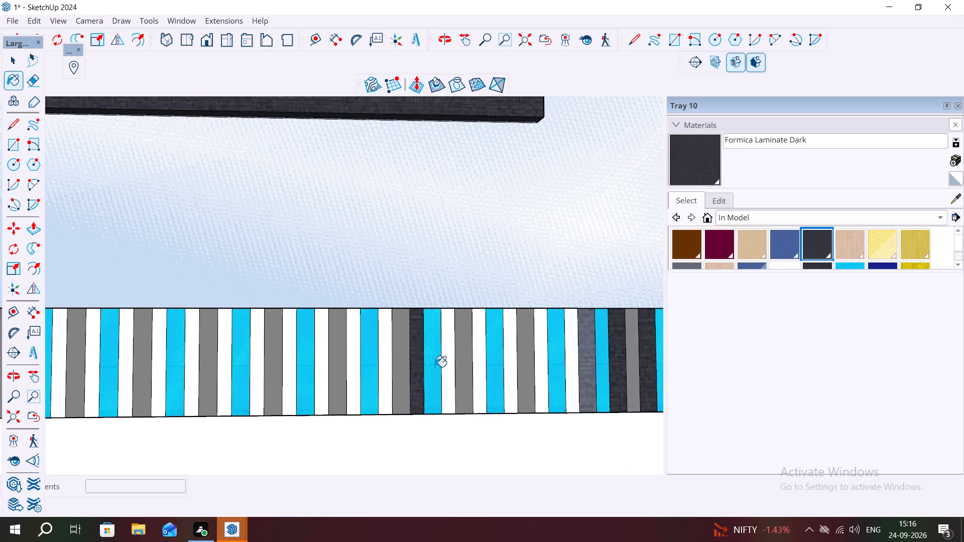
left_click(444, 373)
left_click(479, 378)
left_click(511, 390)
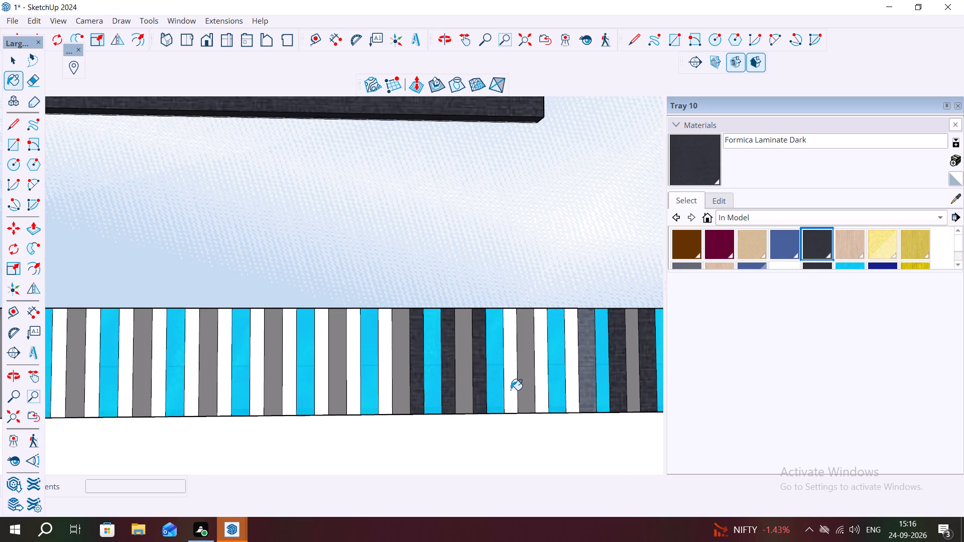
left_click(542, 395)
left_click(564, 398)
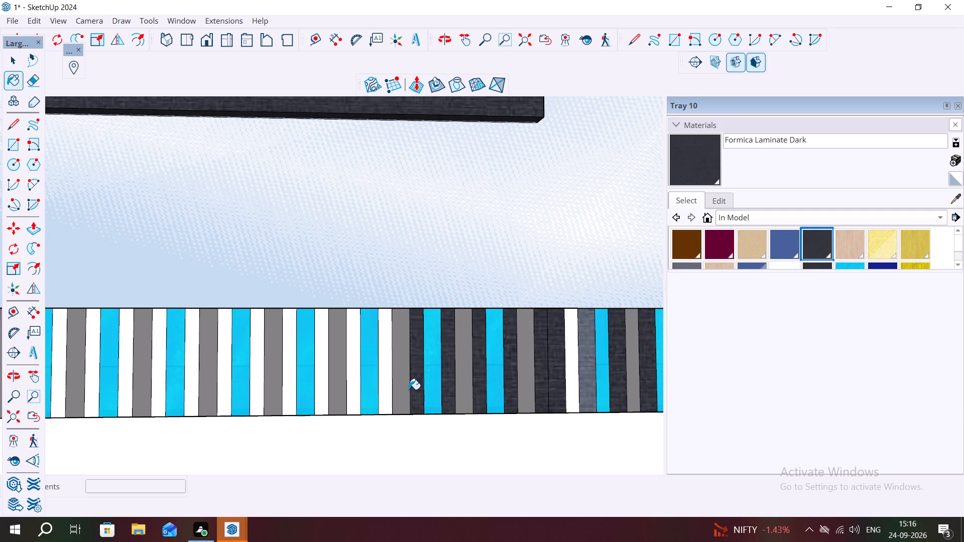
key("ctrl+z")
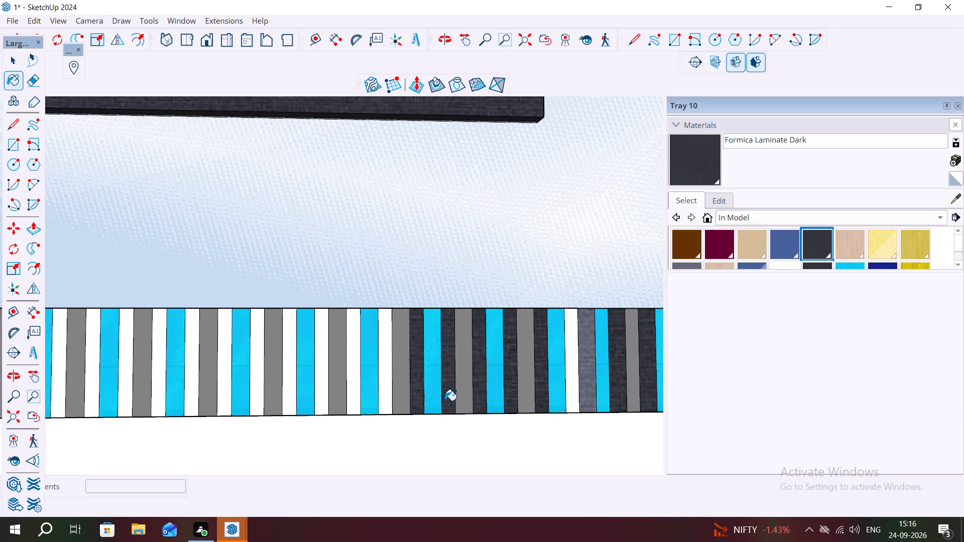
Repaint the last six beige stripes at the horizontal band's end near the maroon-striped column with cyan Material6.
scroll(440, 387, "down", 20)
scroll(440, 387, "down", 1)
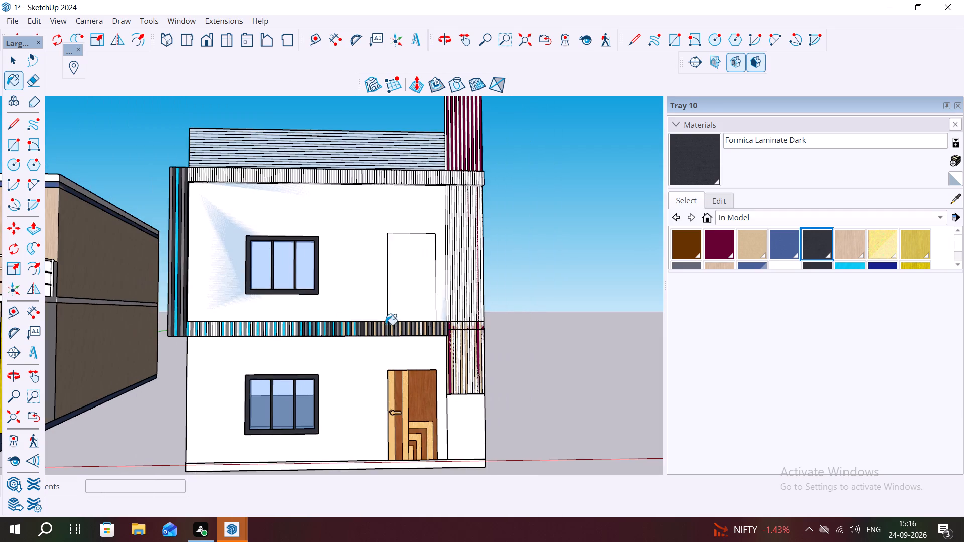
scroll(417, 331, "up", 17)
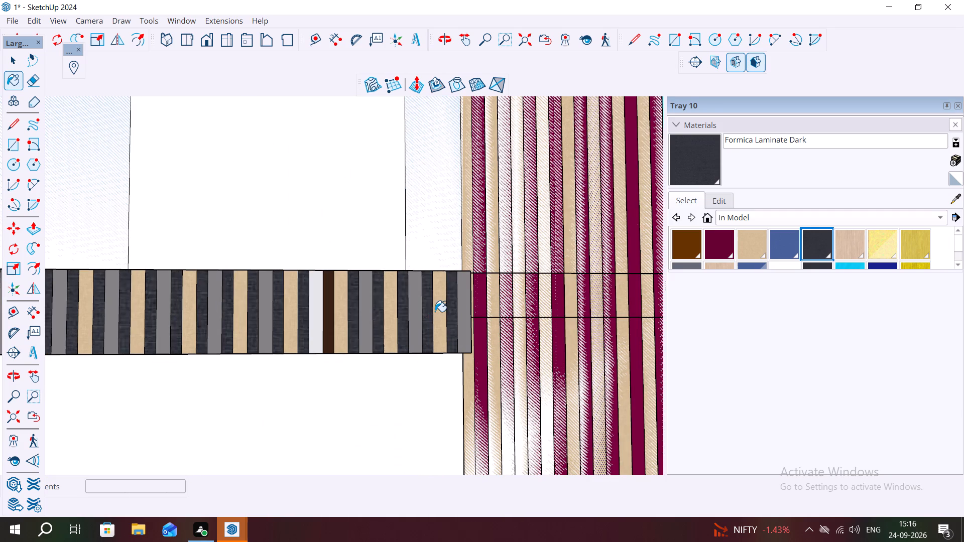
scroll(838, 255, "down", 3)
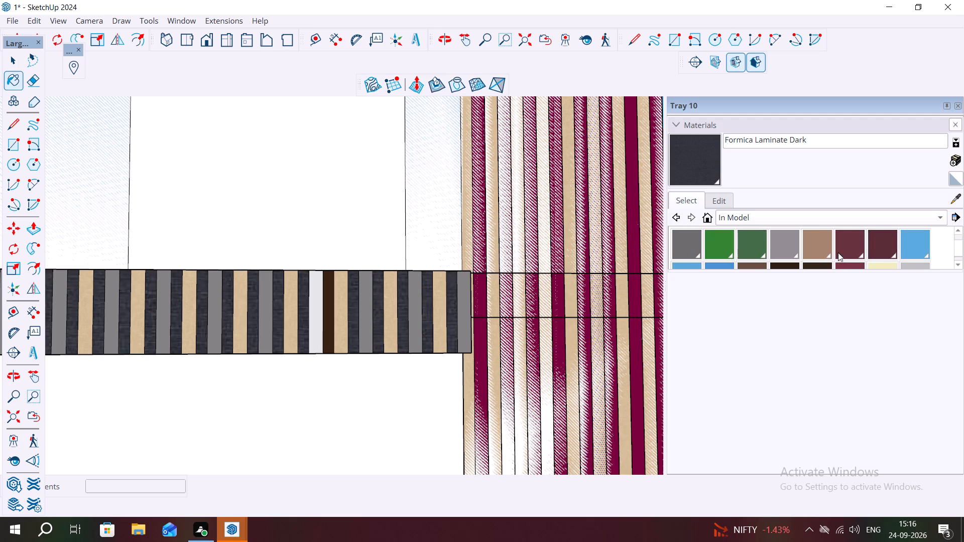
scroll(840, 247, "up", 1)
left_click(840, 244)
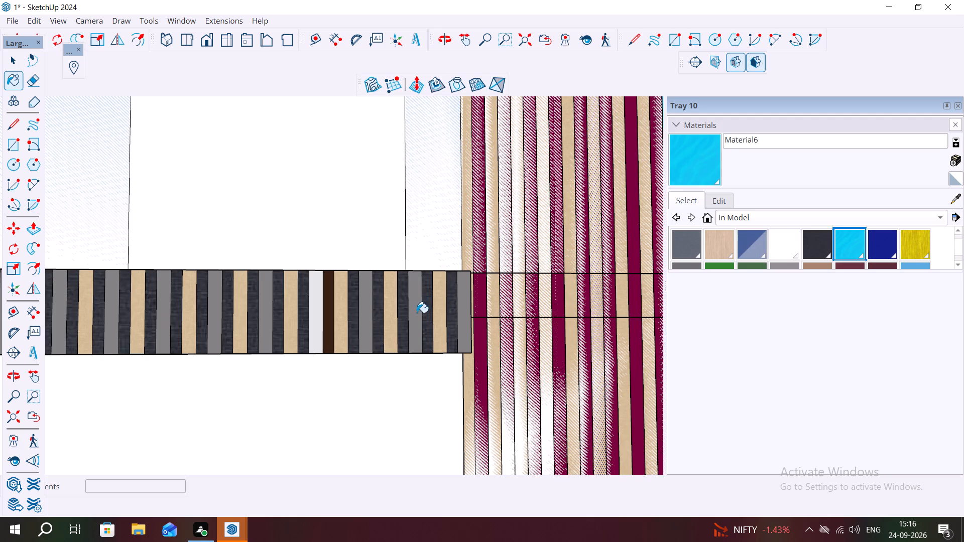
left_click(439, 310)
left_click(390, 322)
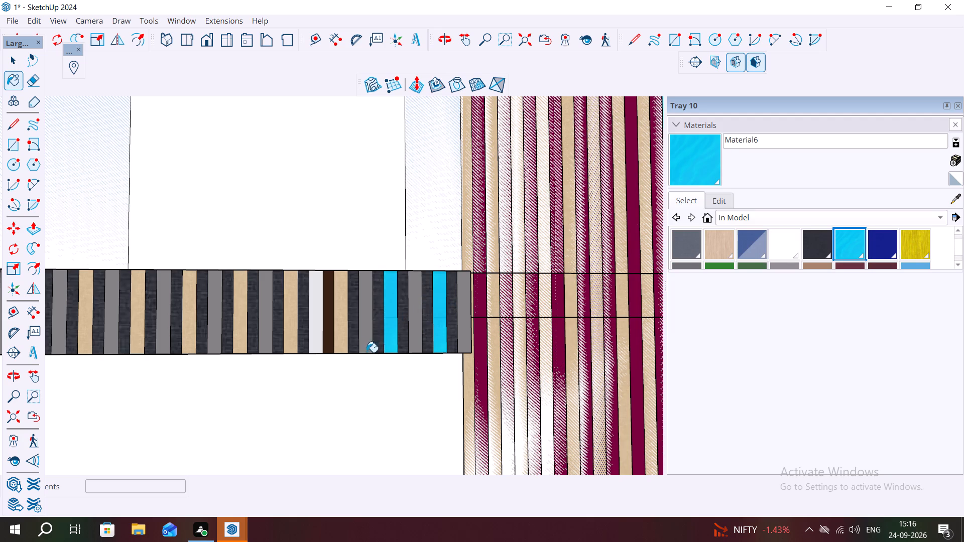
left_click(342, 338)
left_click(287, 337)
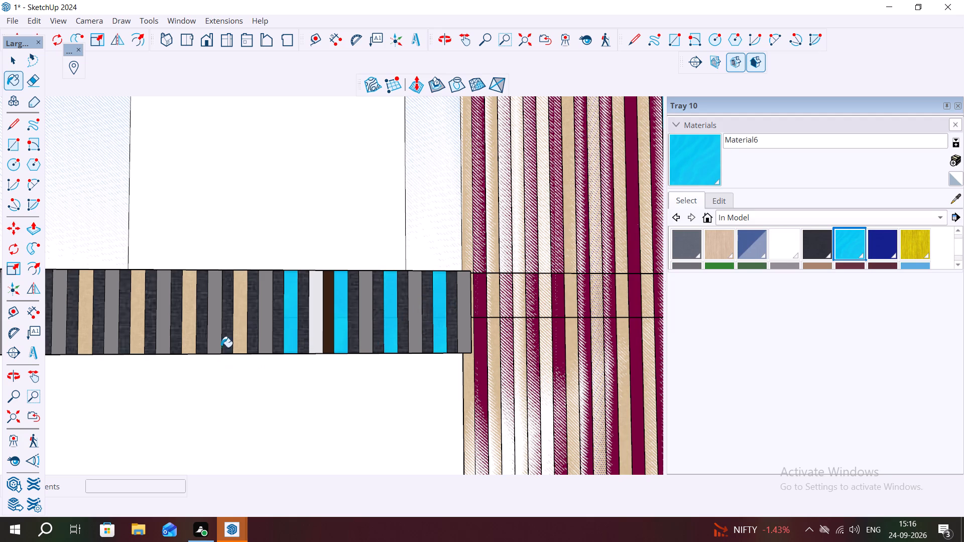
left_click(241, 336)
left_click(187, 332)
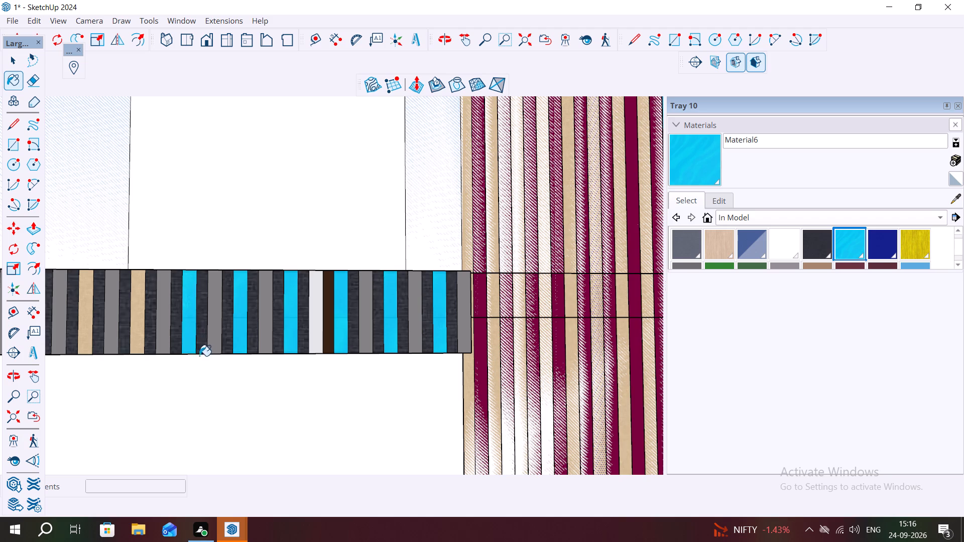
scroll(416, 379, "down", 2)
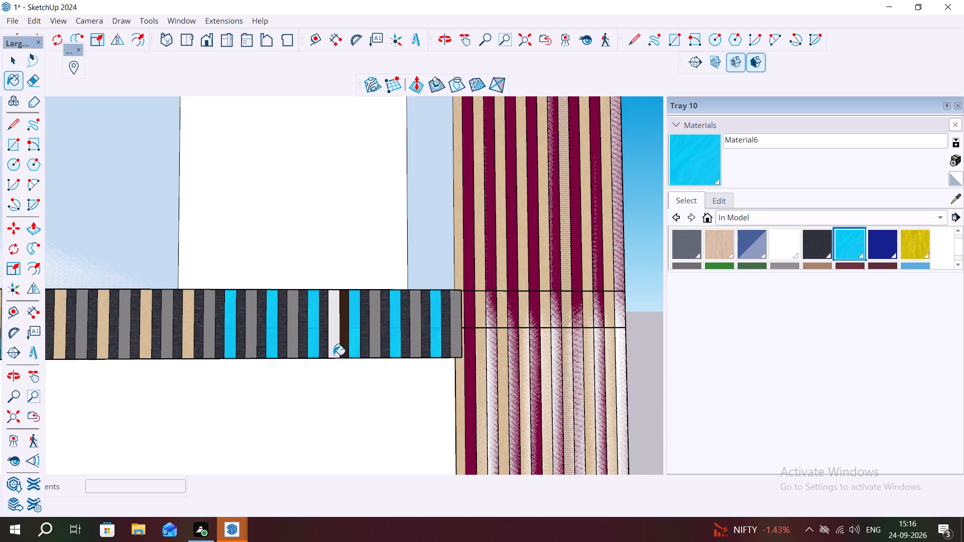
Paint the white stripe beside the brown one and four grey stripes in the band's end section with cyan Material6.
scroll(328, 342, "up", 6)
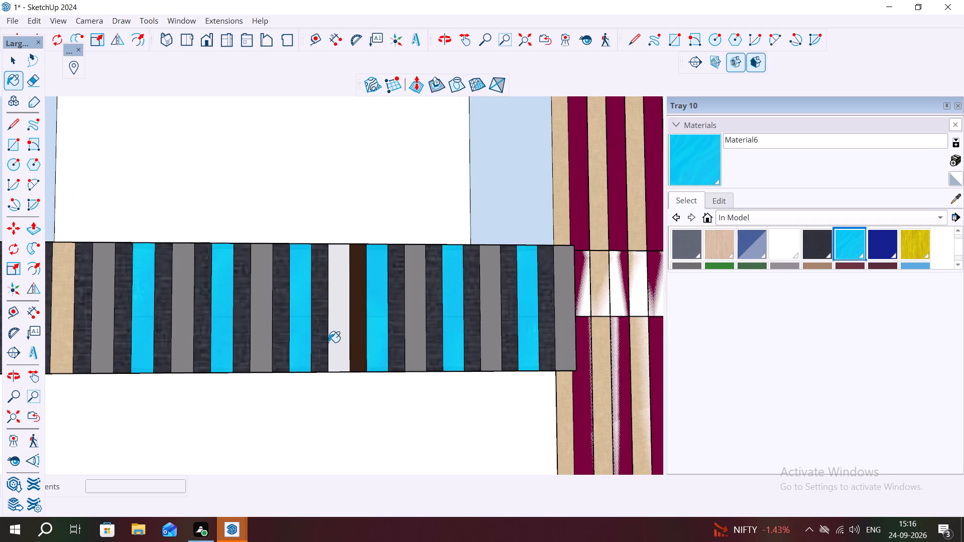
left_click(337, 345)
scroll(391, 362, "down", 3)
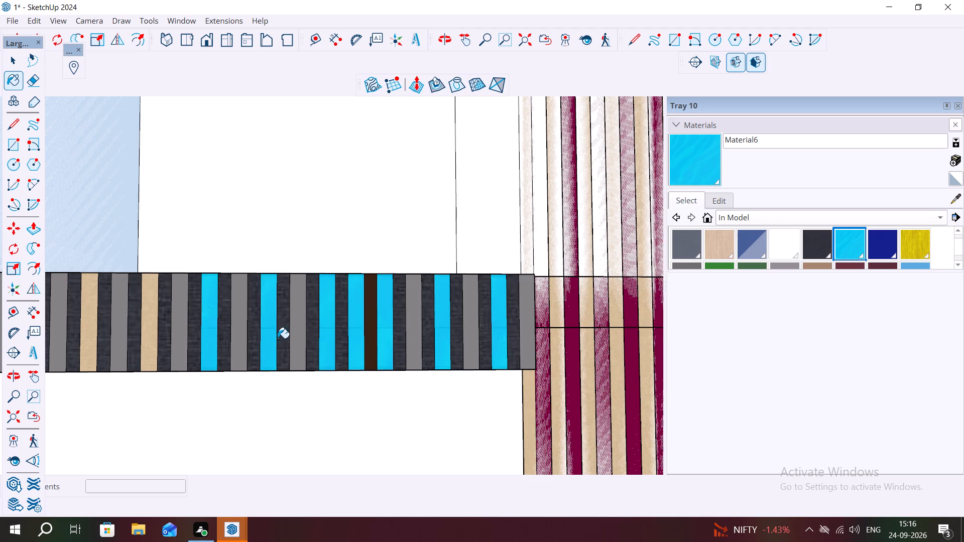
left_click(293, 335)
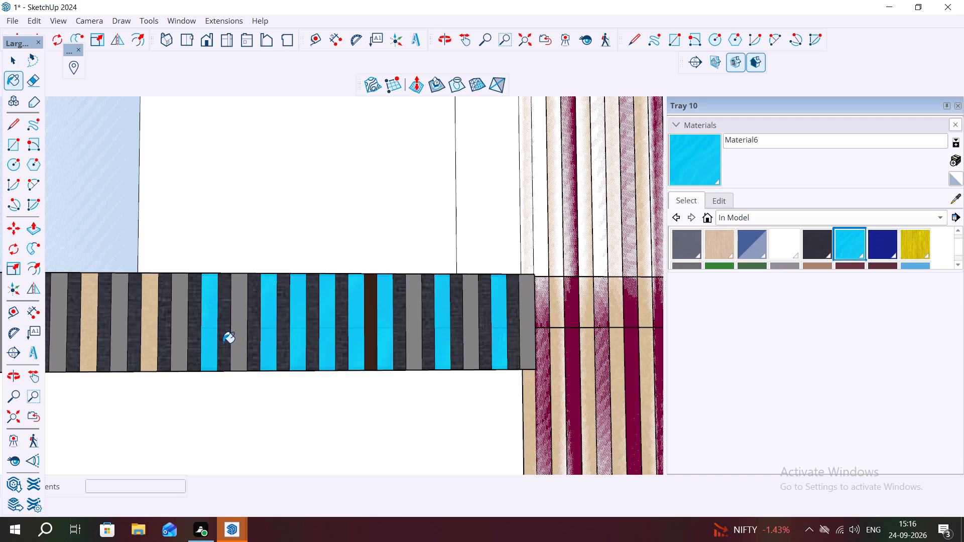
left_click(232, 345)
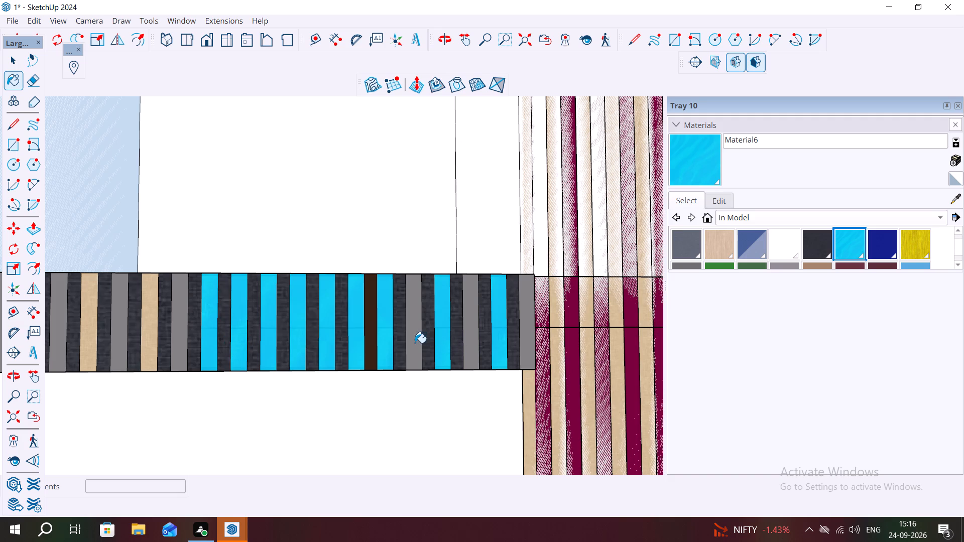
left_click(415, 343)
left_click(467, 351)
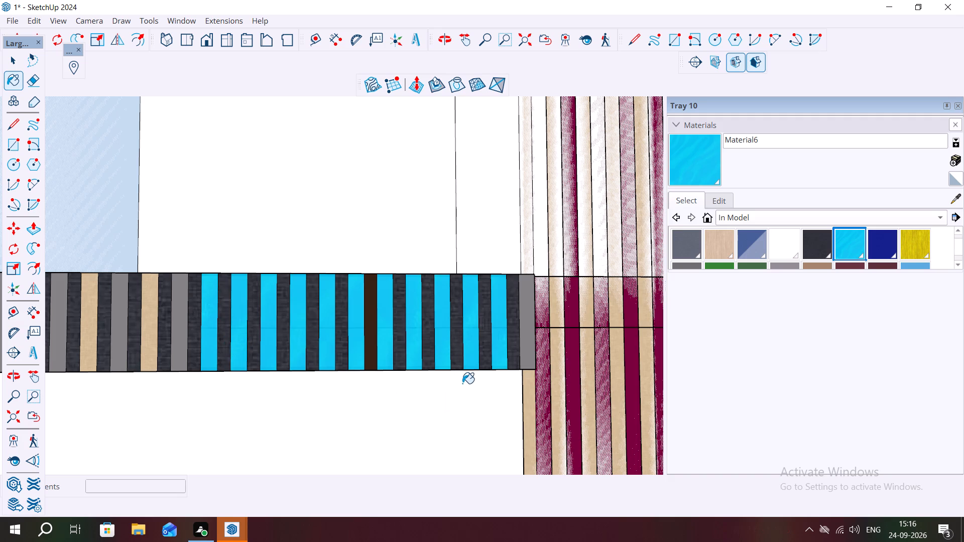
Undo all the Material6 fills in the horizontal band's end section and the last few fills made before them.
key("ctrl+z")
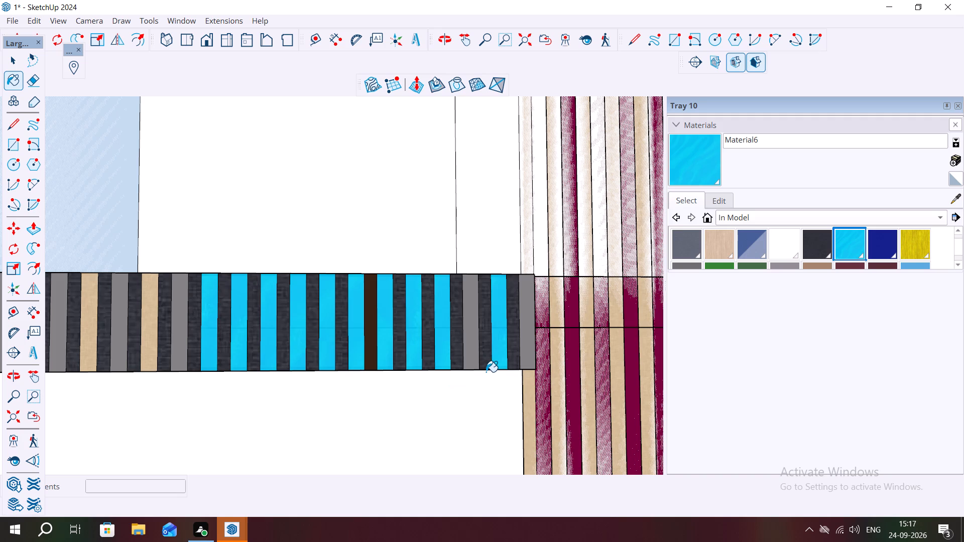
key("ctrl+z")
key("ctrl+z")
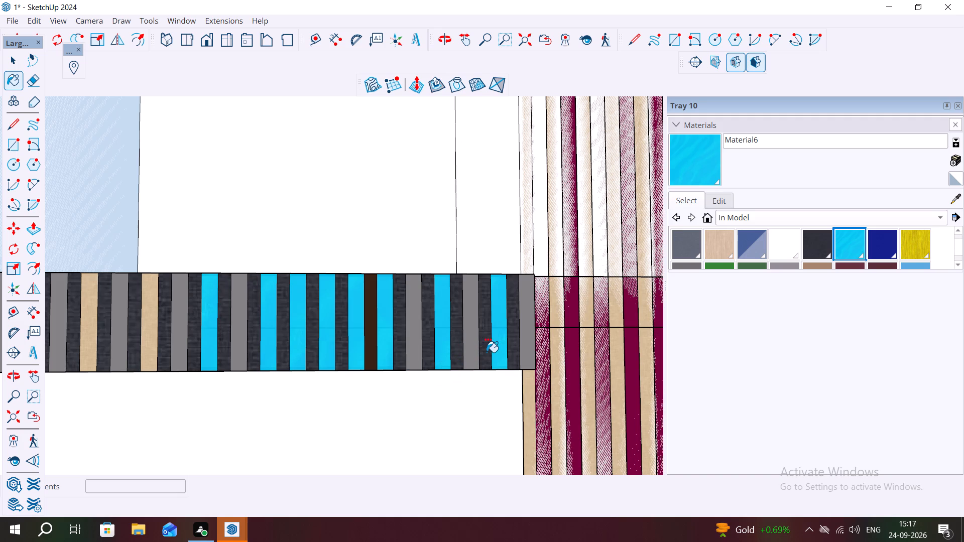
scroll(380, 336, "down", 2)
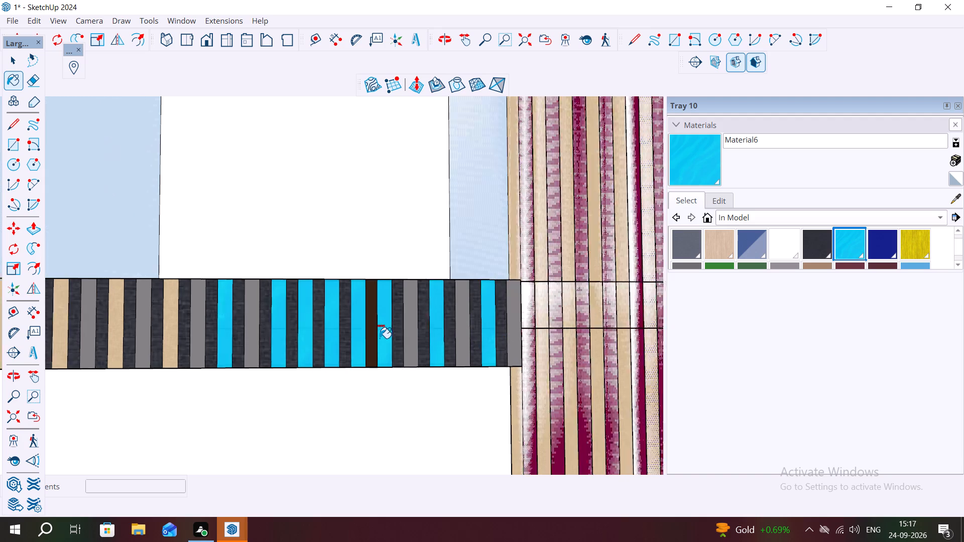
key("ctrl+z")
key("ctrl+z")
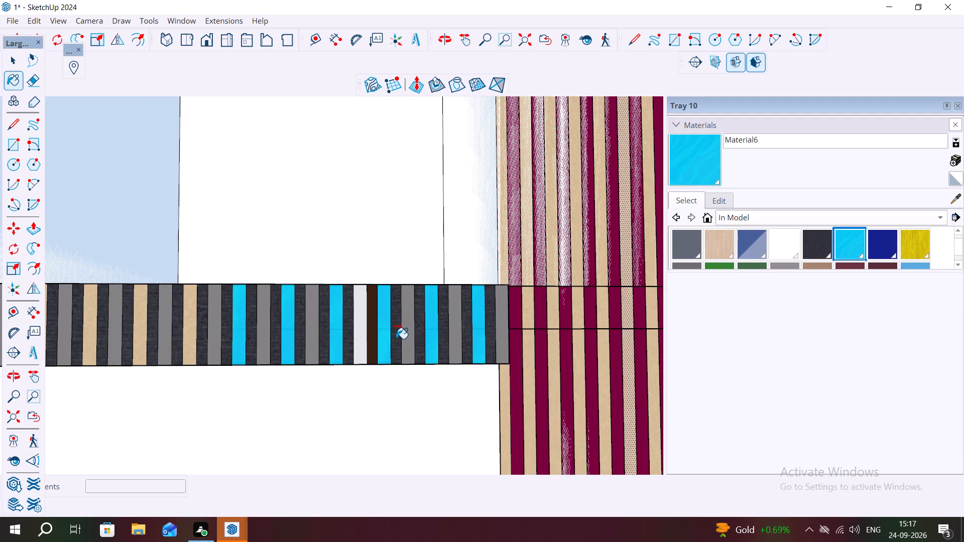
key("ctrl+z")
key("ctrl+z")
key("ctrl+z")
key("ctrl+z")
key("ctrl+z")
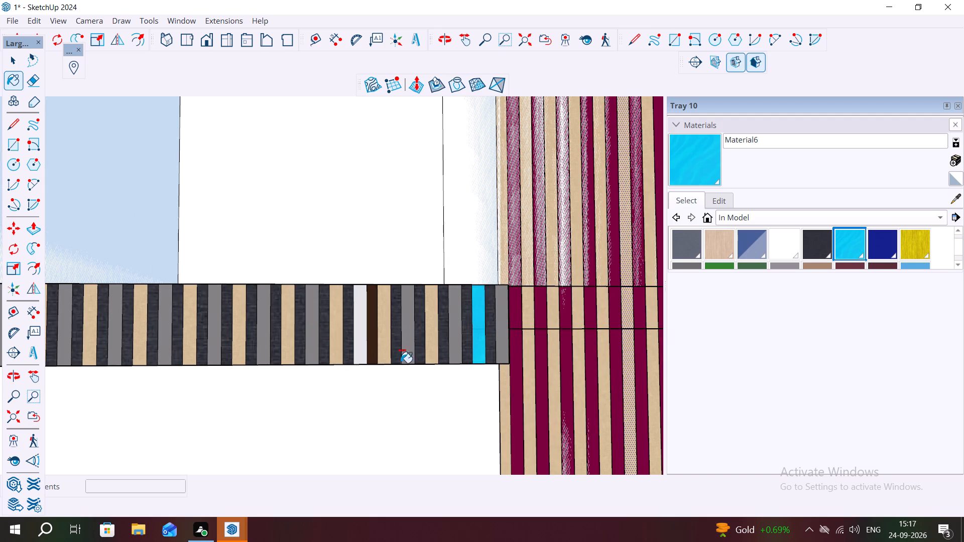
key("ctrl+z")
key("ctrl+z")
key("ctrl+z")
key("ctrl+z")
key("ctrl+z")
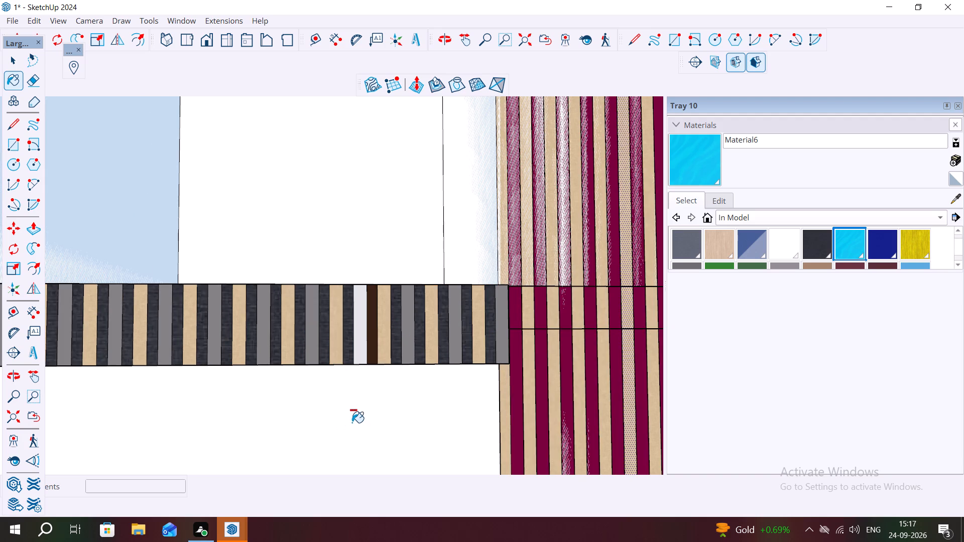
Undo the cyan Material6 stripe fills along the horizontal band's section before the dark stripes.
key("ctrl+z")
key("ctrl+z")
key("ctrl+z")
key("ctrl+z")
key("ctrl+z")
key("ctrl+z")
key("ctrl+z")
key("ctrl+z")
key("ctrl+z")
key("ctrl+z")
key("ctrl+z")
key("ctrl+z")
key("ctrl+z")
key("ctrl+z")
key("ctrl+z")
key("ctrl+z")
key("ctrl+z")
key("ctrl+z")
key("ctrl+z")
scroll(493, 379, "down", 17)
key("z")
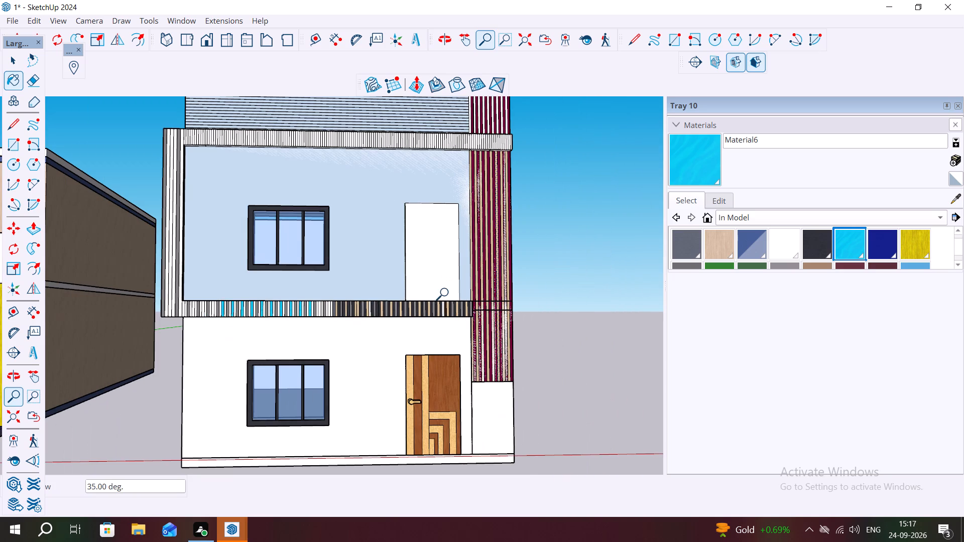
key("ctrl+z")
key("ctrl+z")
key("ctrl+z")
key("ctrl+z")
key("ctrl+z")
key("ctrl+z")
key("ctrl+z")
key("ctrl+z")
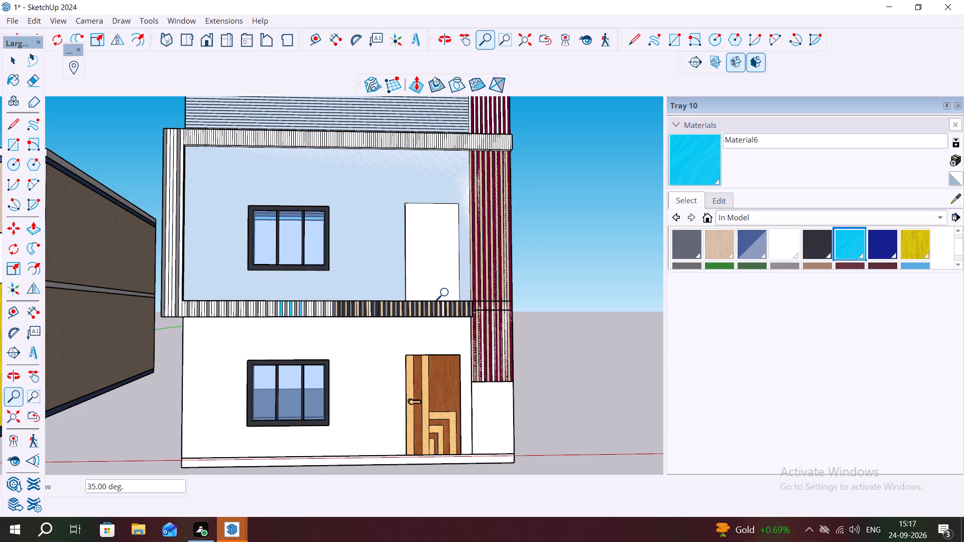
key("ctrl+z")
key("ctrl+z")
key("ctrl+z")
key("ctrl+z")
key("ctrl+z")
key("ctrl+z")
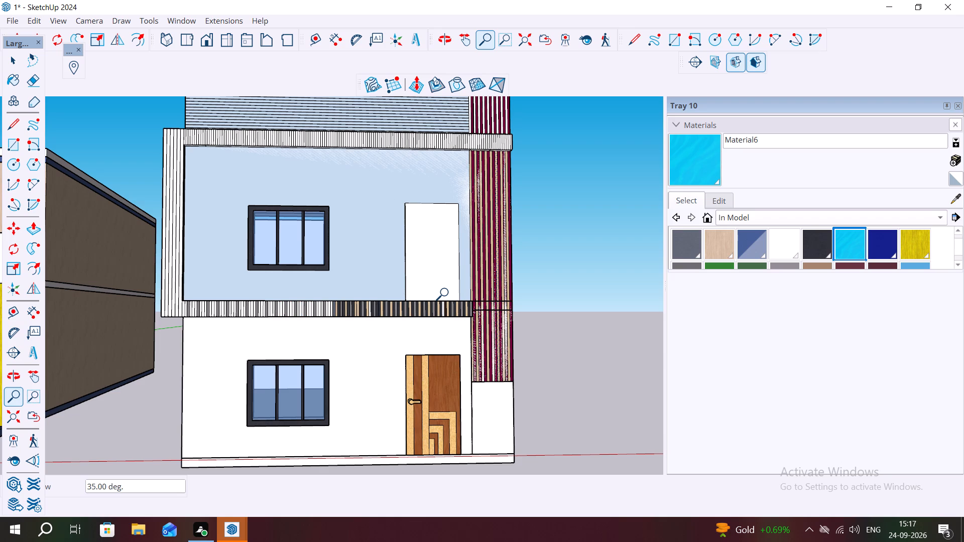
Undo the remaining stripe fills in the horizontal band's section below the upper window, back to the edge of the dark section.
key("ctrl+z")
key("ctrl+z")
key("ctrl+z")
key("ctrl+z")
key("ctrl+z")
key("ctrl+z")
key("ctrl+z")
key("ctrl+z")
key("ctrl+z")
key("ctrl+z")
key("ctrl+z")
key("ctrl+z")
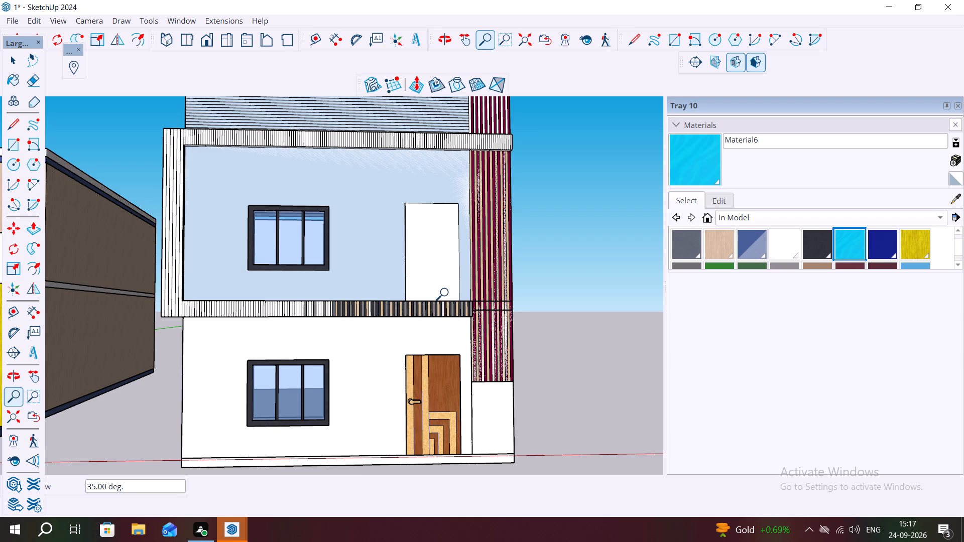
key("ctrl+z")
key("ctrl+z")
key("ctrl+z")
key("ctrl+z")
key("ctrl+z")
key("ctrl+z")
key("ctrl+z")
key("ctrl+z")
key("ctrl+z")
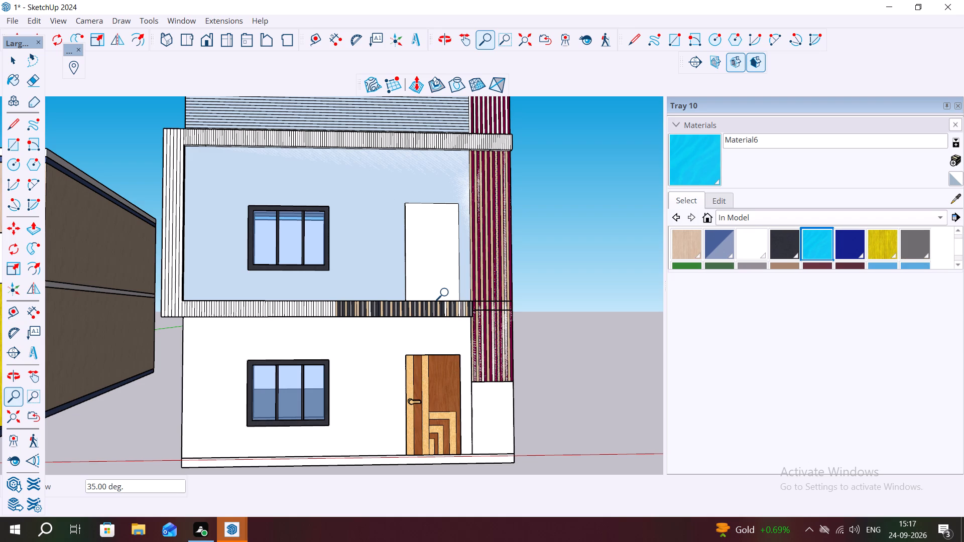
Undo all the dark Formica Laminate fills in the horizontal band's end section near the maroon-striped column.
key("ctrl+z")
key("ctrl+z")
key("ctrl+z")
key("ctrl+z")
key("ctrl+z")
key("ctrl+z")
key("ctrl+z")
key("ctrl+z")
key("ctrl+z")
key("ctrl+z")
key("ctrl+z")
key("ctrl+z")
key("ctrl+z")
key("ctrl+z")
key("ctrl+z")
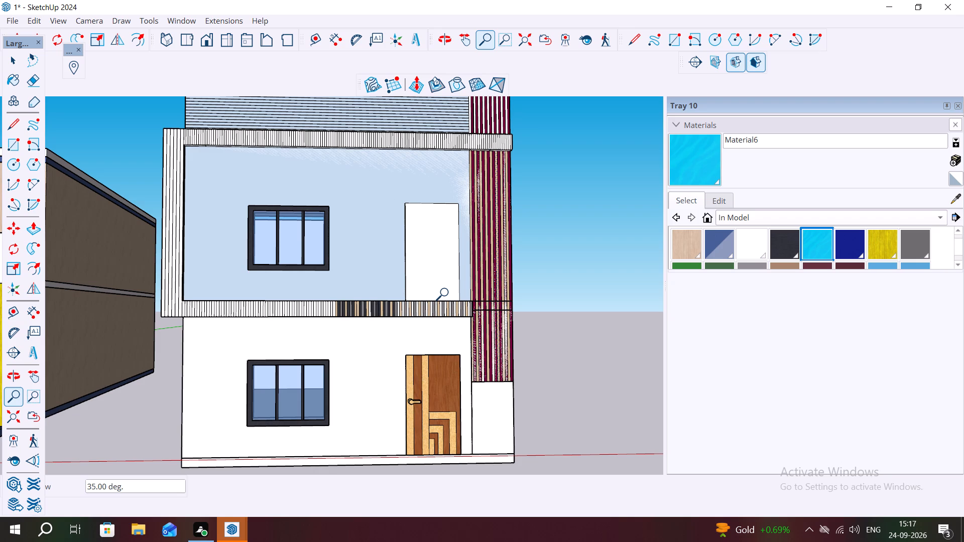
key("ctrl+z")
key("ctrl+z")
key("ctrl+z")
key("ctrl+z")
key("ctrl+z")
key("ctrl+z")
key("ctrl+z")
key("ctrl+z")
key("ctrl+z")
key("ctrl+z")
key("ctrl+z")
key("ctrl+z")
key("ctrl+z")
key("ctrl+z")
key("ctrl+z")
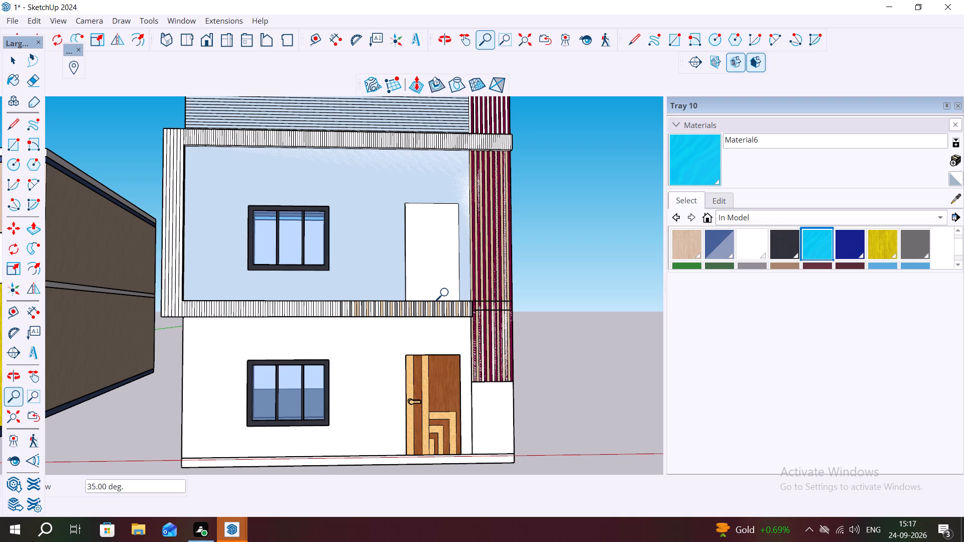
Undo the beige stripe fills in the horizontal band's end section.
key("ctrl+z")
key("ctrl+z")
key("ctrl+z")
key("ctrl+z")
key("ctrl+z")
key("ctrl+z")
key("ctrl+z")
key("ctrl+z")
key("ctrl+z")
key("ctrl+z")
key("ctrl+z")
key("ctrl+z")
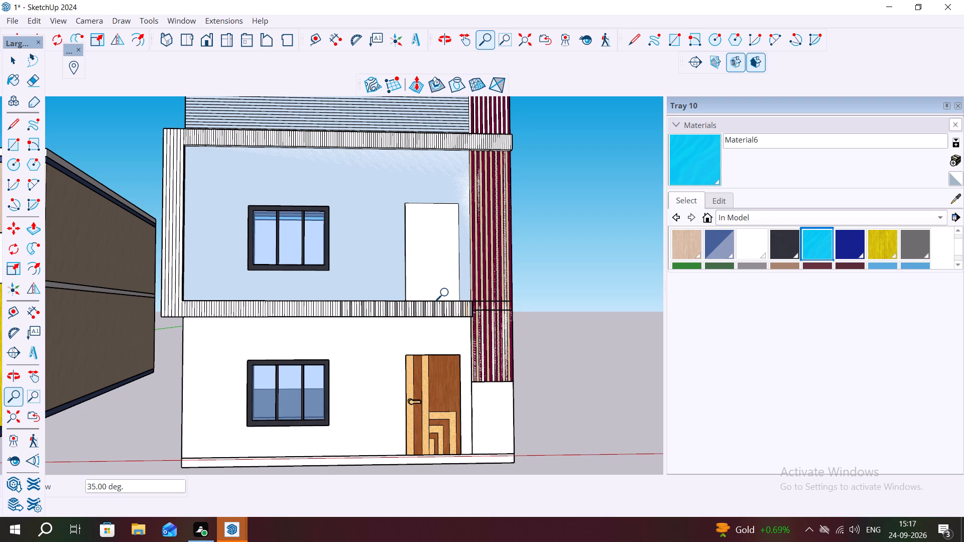
Undo the beige fills between the maroon stripes of the column.
key("ctrl+z")
key("ctrl+z")
key("ctrl+z")
key("ctrl+z")
key("ctrl+z")
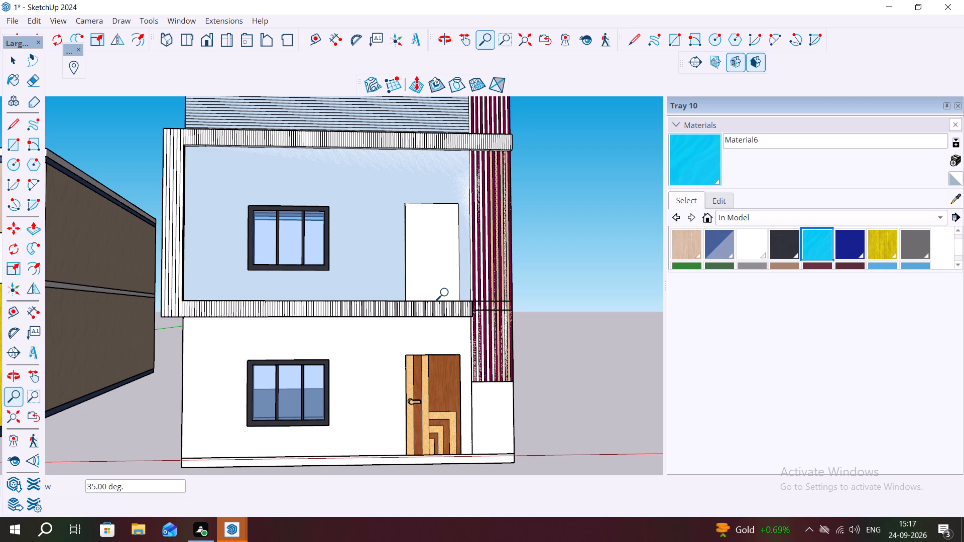
key("ctrl+z")
key("ctrl+z")
key("ctrl+z")
key("ctrl+z")
key("ctrl+z")
key("ctrl+z")
key("ctrl+z")
key("ctrl+z")
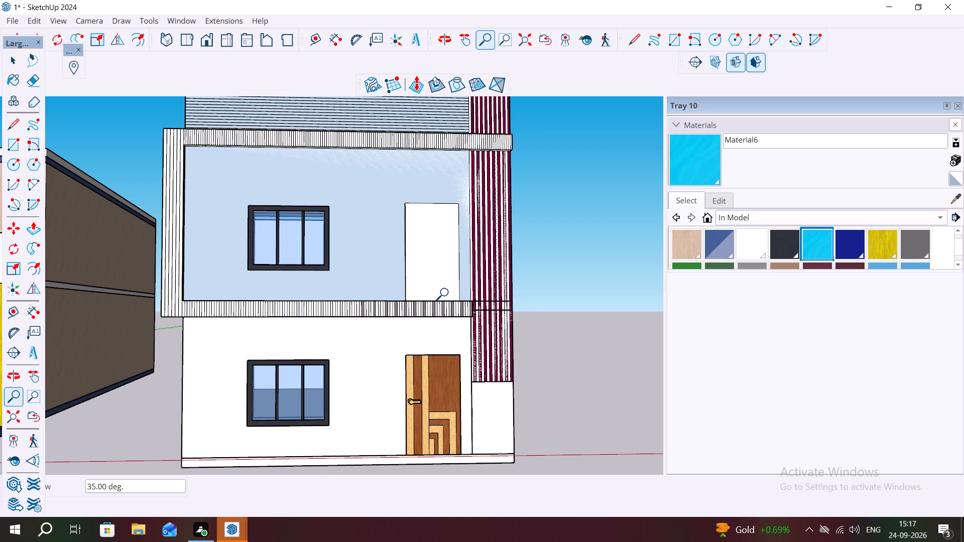
Undo the remaining grey Material9 stripe fills in the horizontal band's end section, leaving the whole band white.
key("ctrl+z")
key("ctrl+z")
key("ctrl+z")
key("ctrl+z")
key("ctrl+z")
key("ctrl+z")
key("ctrl+z")
key("ctrl+z")
key("ctrl+z")
key("ctrl+z")
key("ctrl+z")
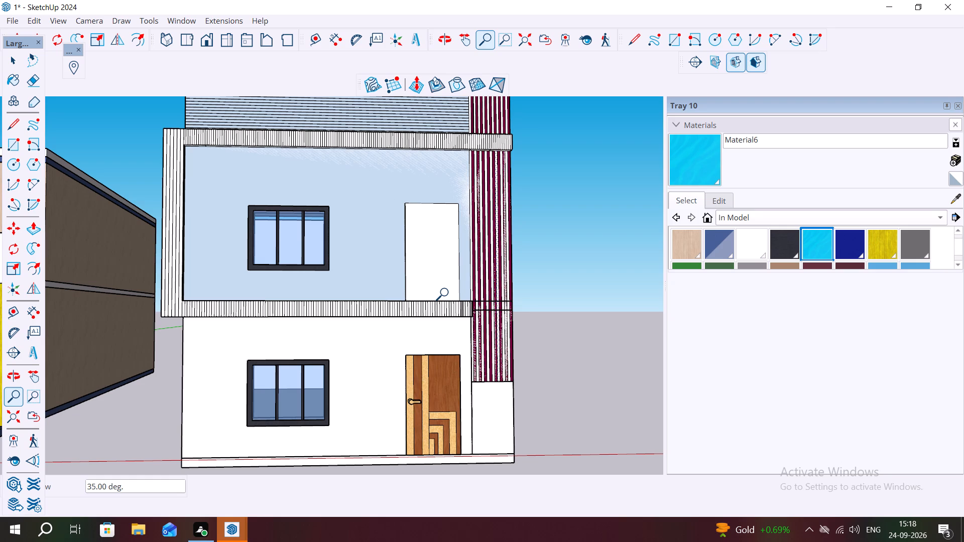
key("ctrl+z")
key("ctrl+z")
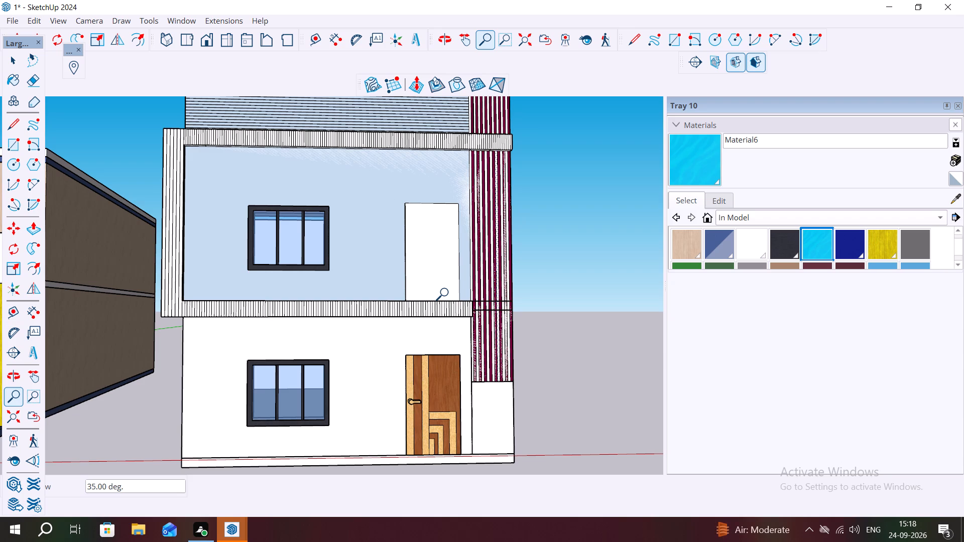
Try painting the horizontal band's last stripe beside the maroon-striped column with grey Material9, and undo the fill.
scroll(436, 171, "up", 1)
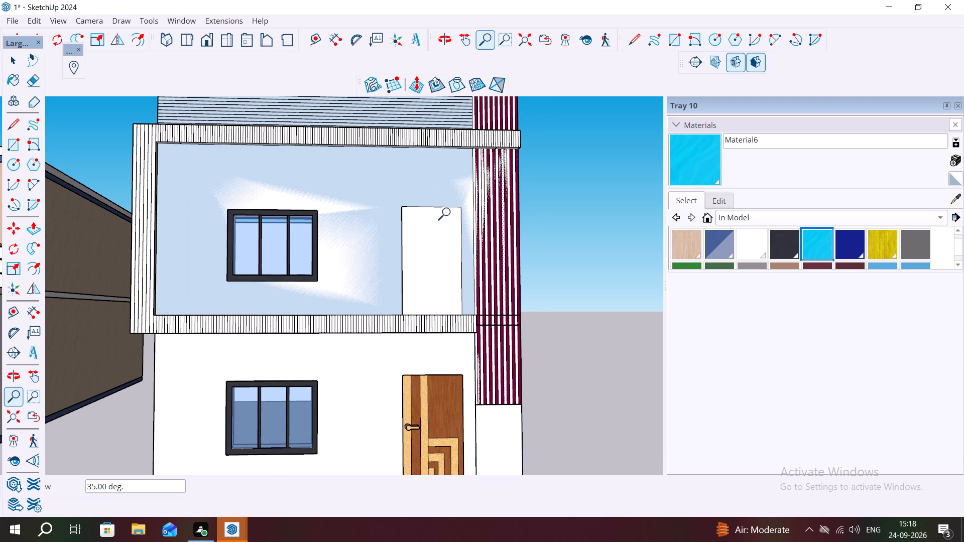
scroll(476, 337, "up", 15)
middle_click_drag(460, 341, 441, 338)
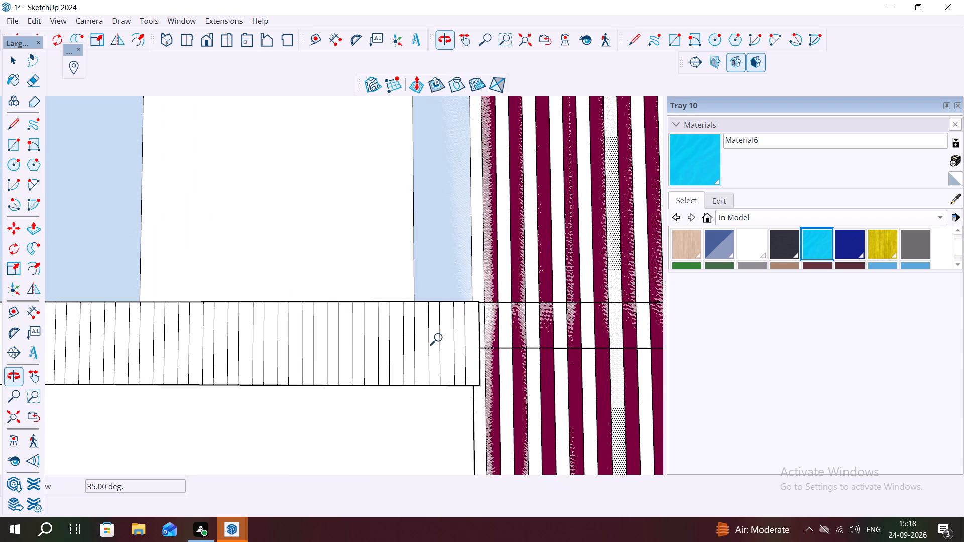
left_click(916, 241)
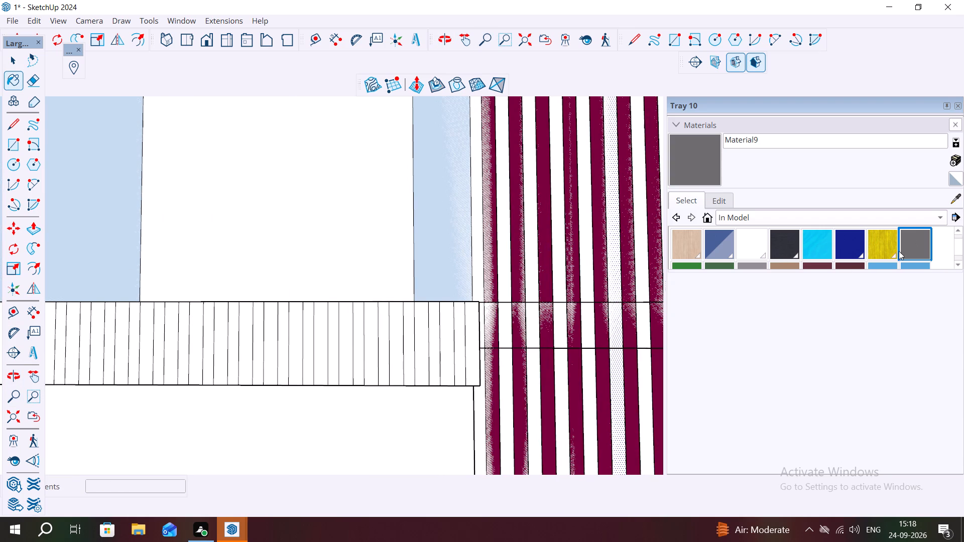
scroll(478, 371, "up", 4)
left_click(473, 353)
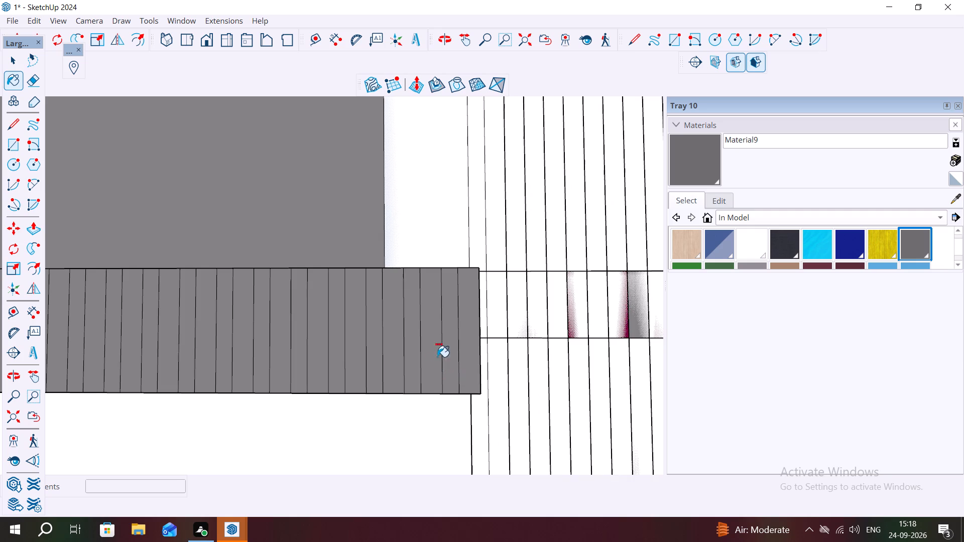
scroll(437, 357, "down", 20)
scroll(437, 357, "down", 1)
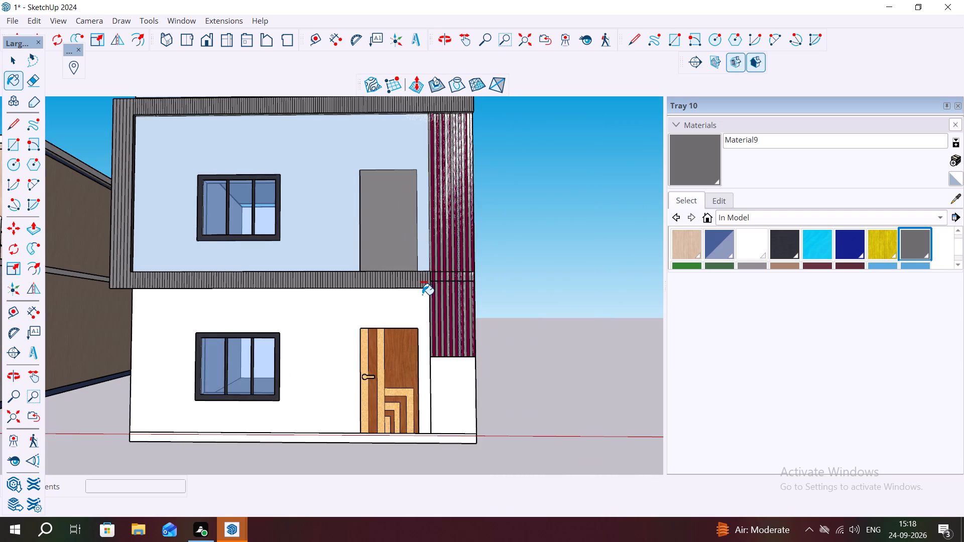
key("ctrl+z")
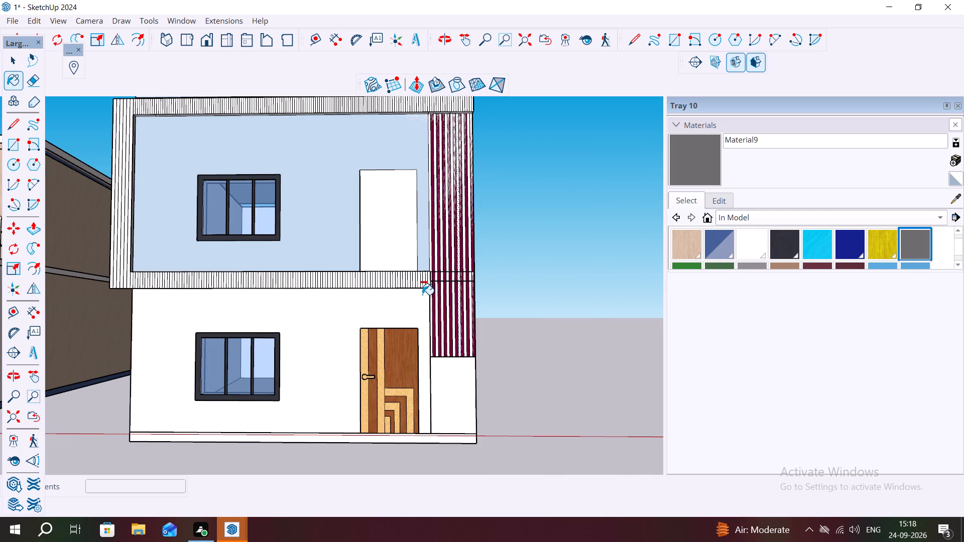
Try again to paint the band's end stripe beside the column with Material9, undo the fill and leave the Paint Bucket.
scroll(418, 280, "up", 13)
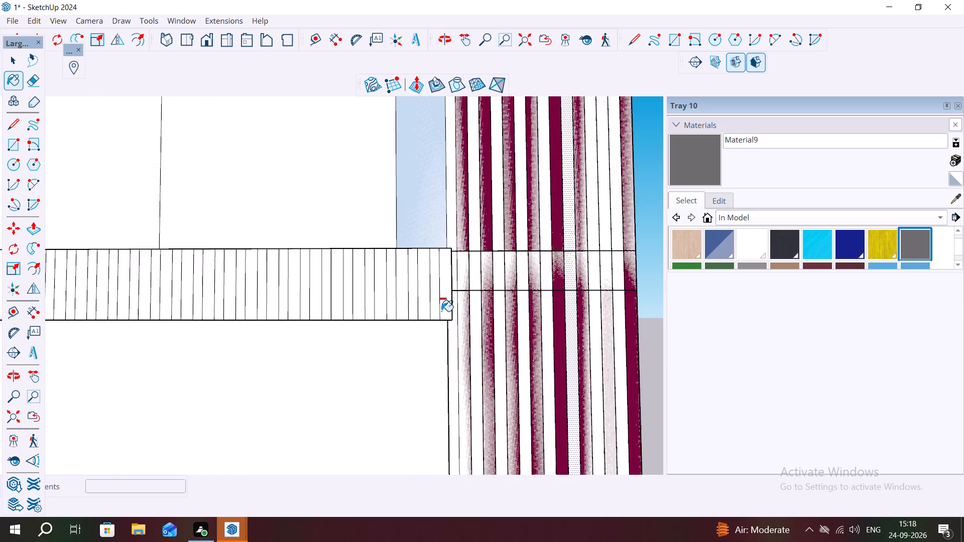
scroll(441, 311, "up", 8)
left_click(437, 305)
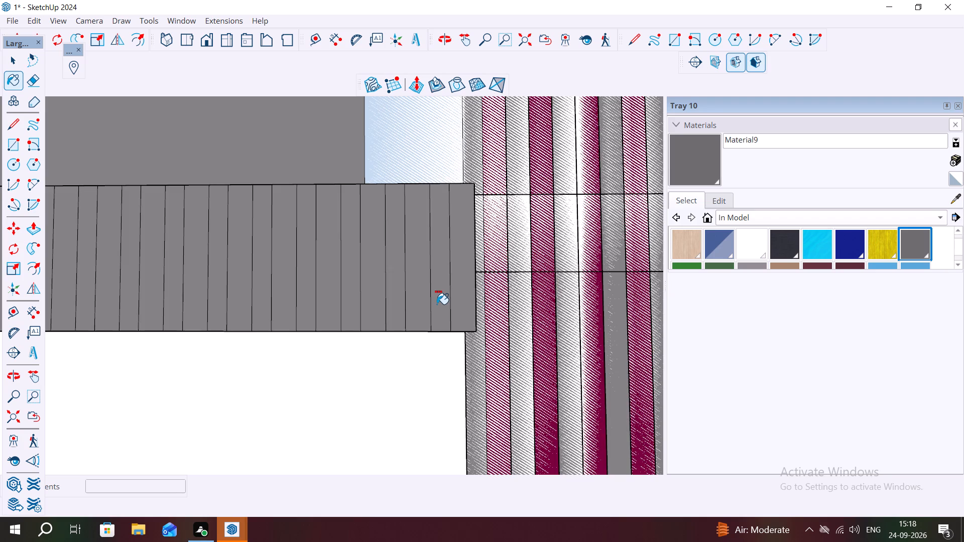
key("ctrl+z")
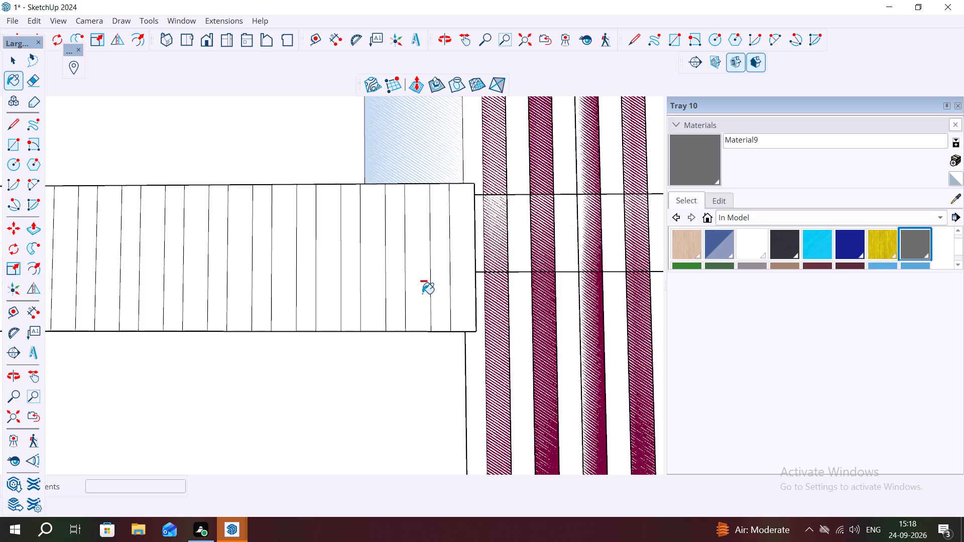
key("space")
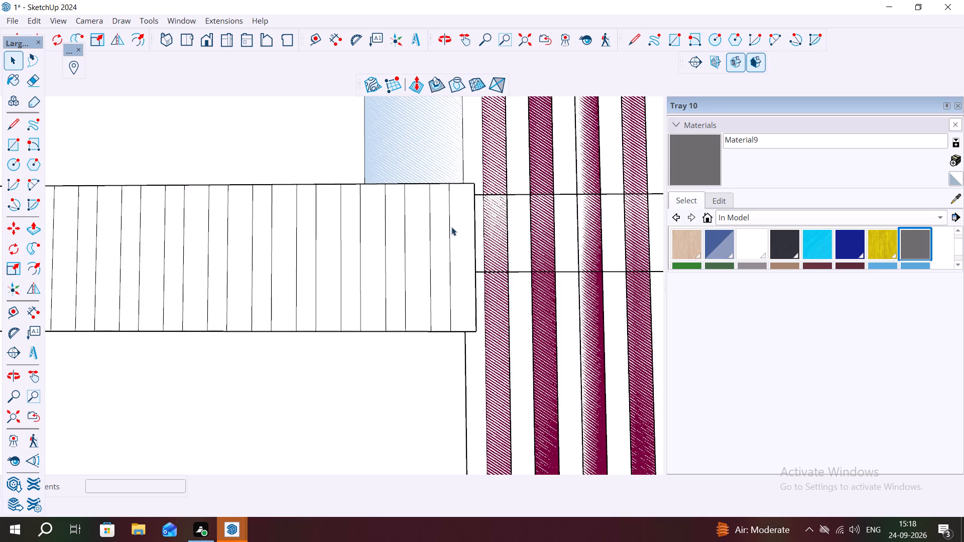
Paint the horizontal band's end stripe beside the maroon-striped column with grey Material9.
left_click(453, 222)
left_click(693, 150)
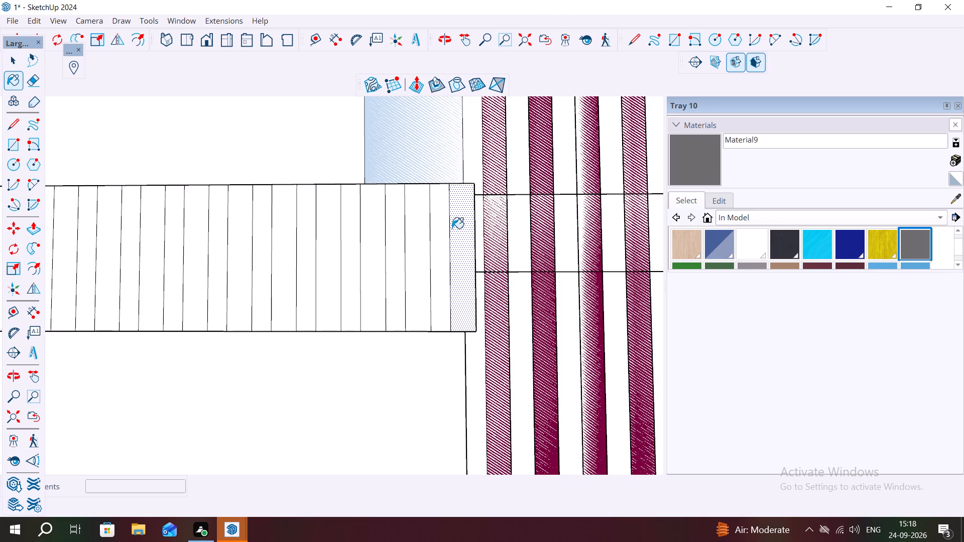
left_click(456, 229)
key("space")
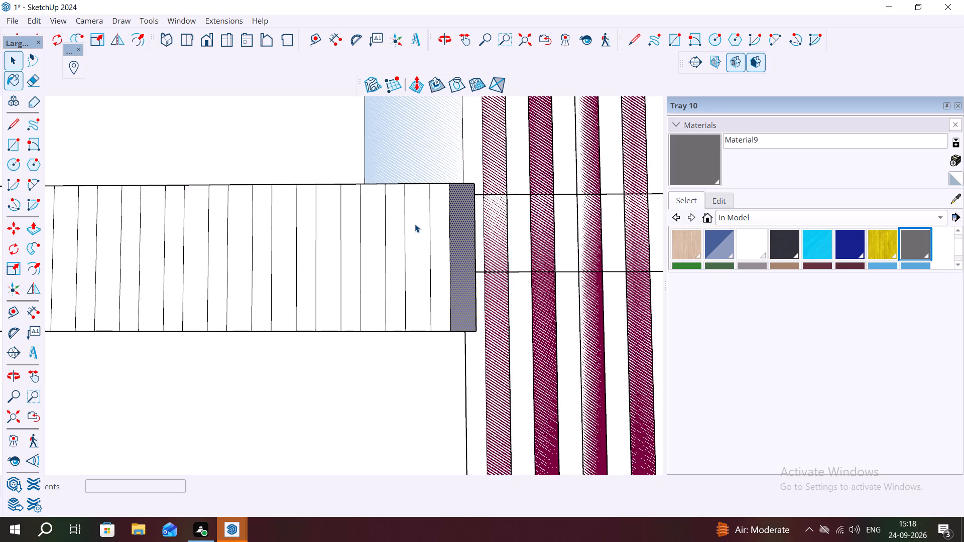
Paint the band's third stripe, counted from the maroon-striped column, with cyan Material6.
left_click(414, 225)
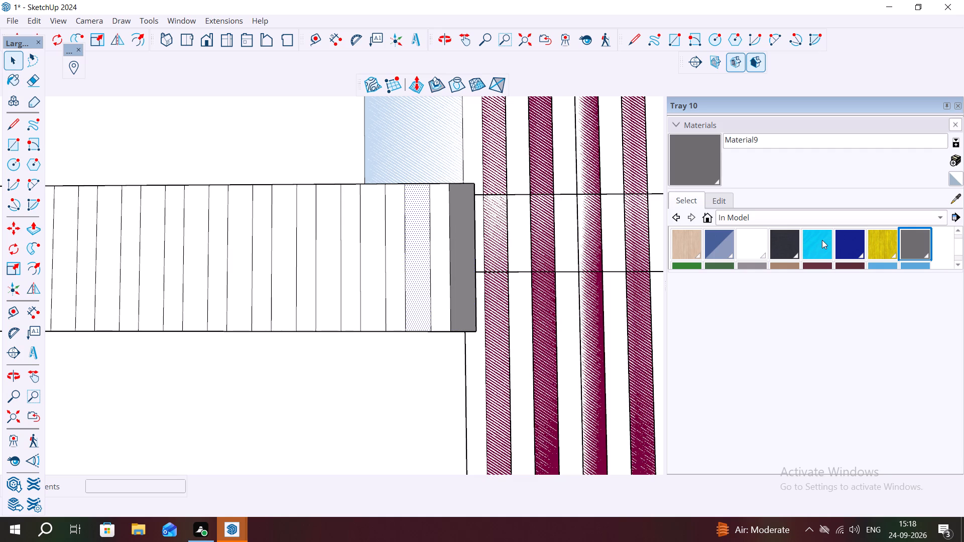
left_click(820, 240)
left_click(409, 263)
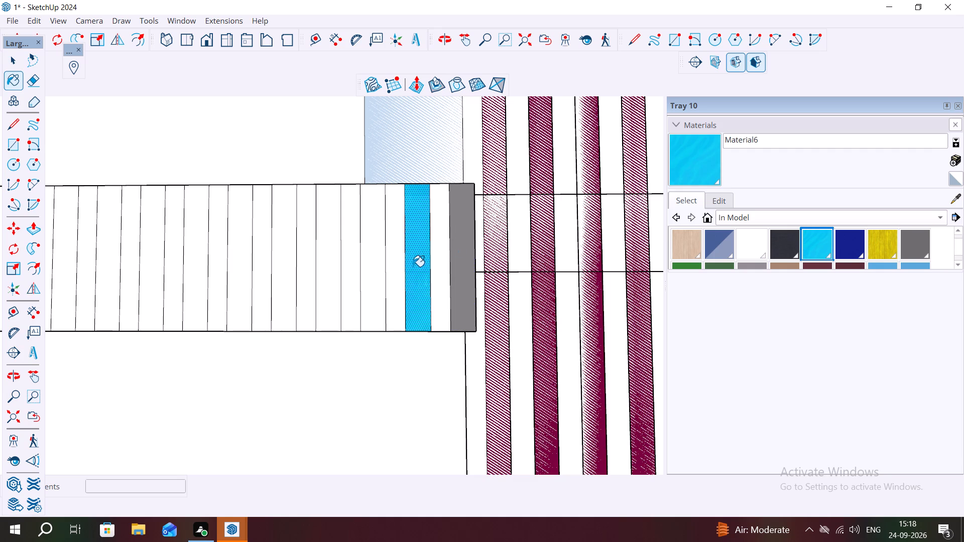
key("space")
Paint the band's second, fourth, seventh and tenth stripes from the column with dark Material5.
left_click(780, 240)
key("space")
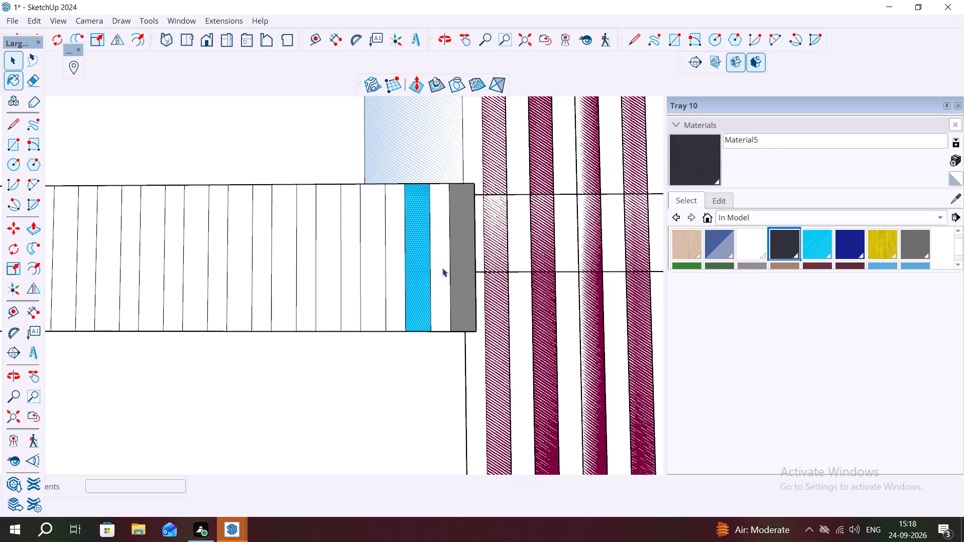
left_click(442, 268)
left_click(788, 238)
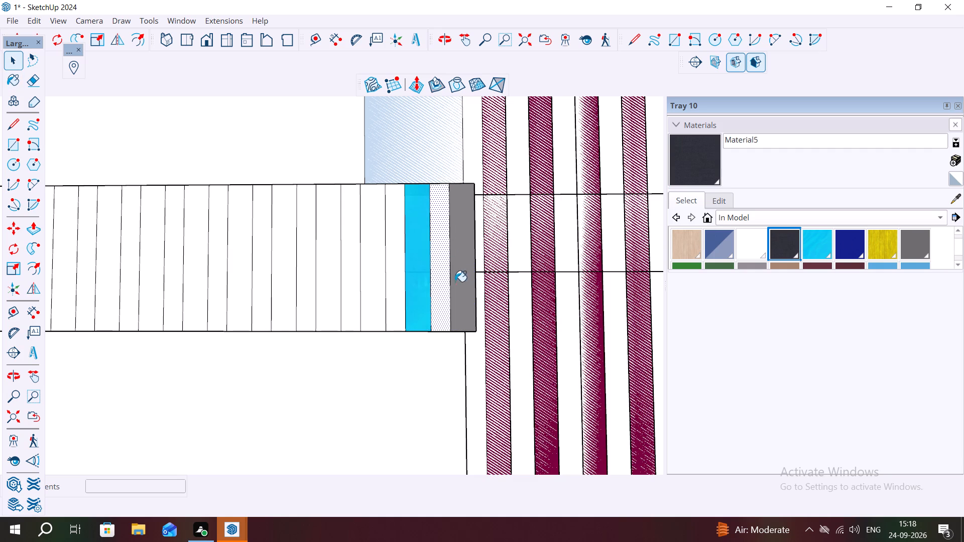
left_click(435, 283)
key("Escape")
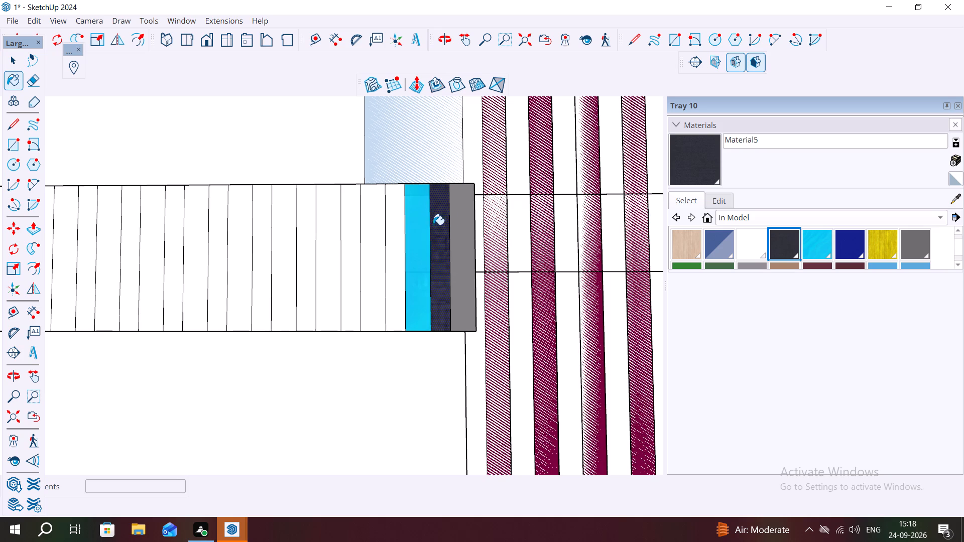
key("space")
left_click(439, 231)
left_click(691, 164)
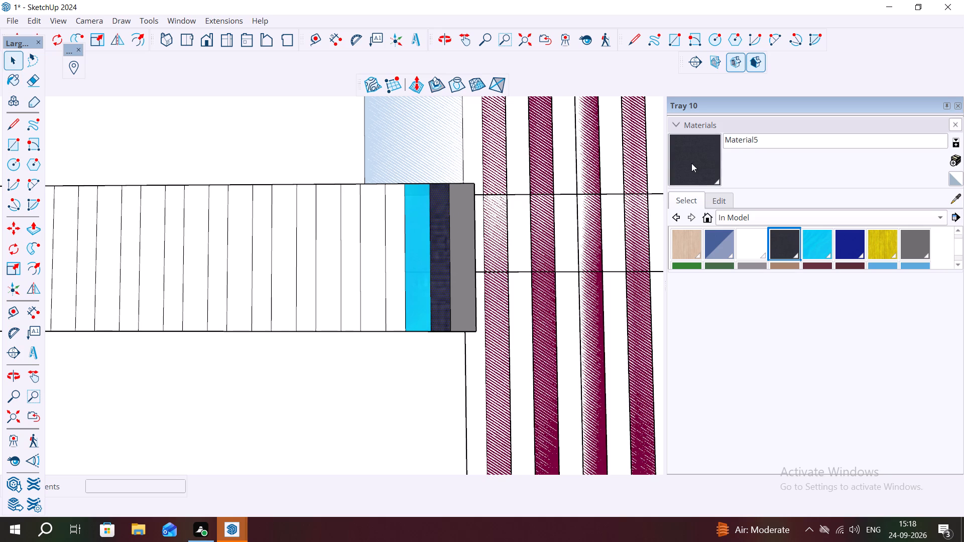
left_click(434, 230)
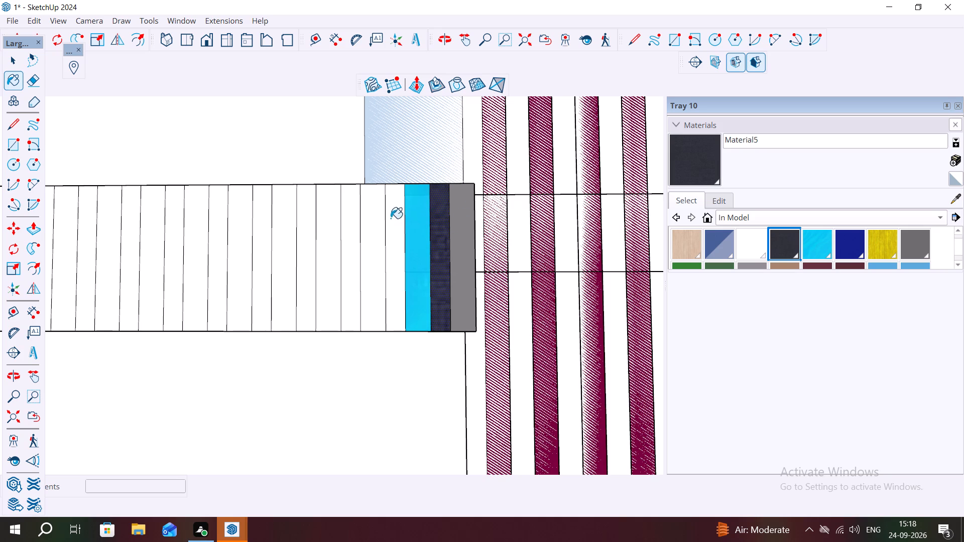
left_click(390, 218)
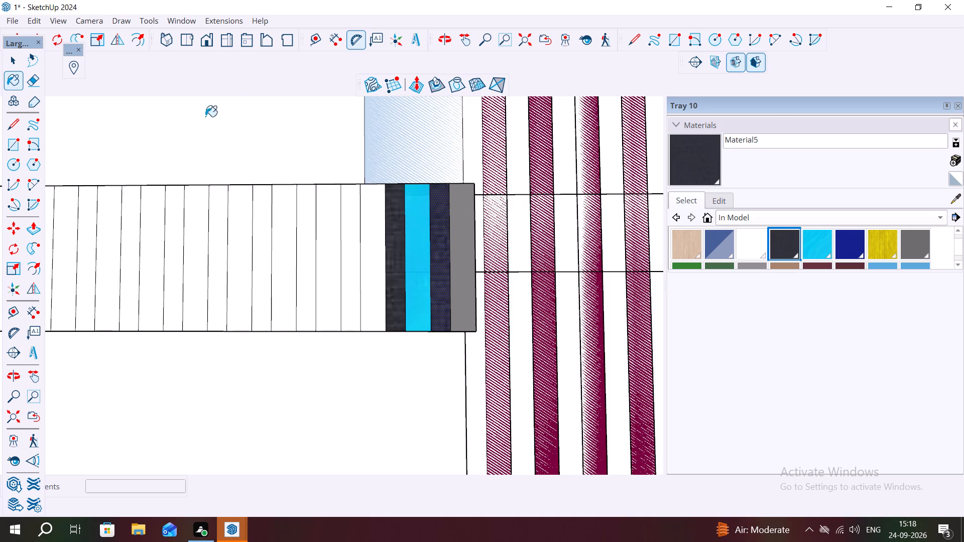
left_click(327, 232)
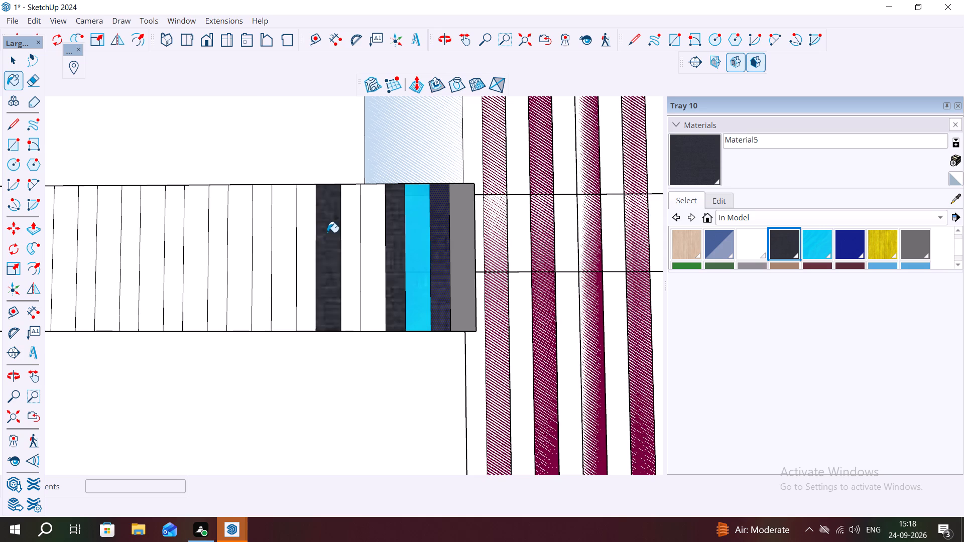
left_click(259, 245)
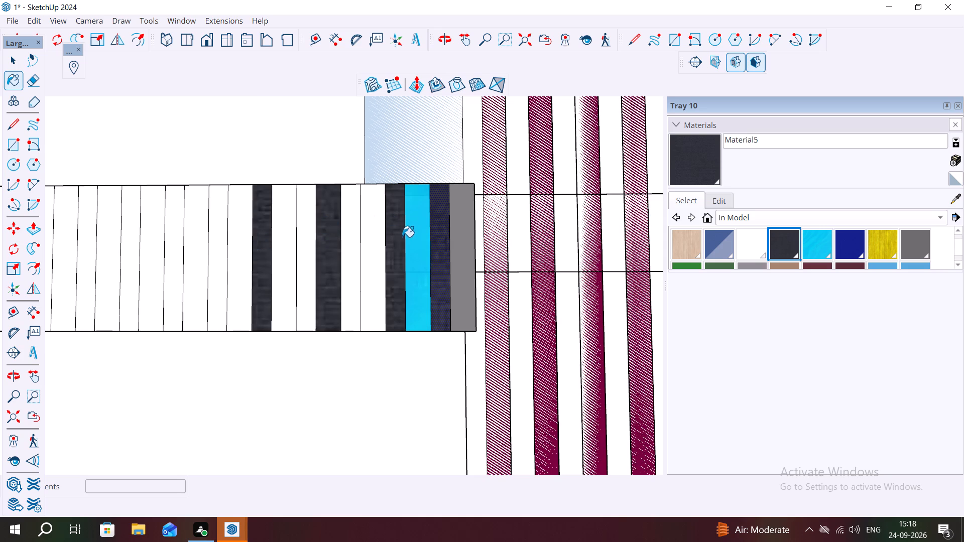
key("Escape")
key("space")
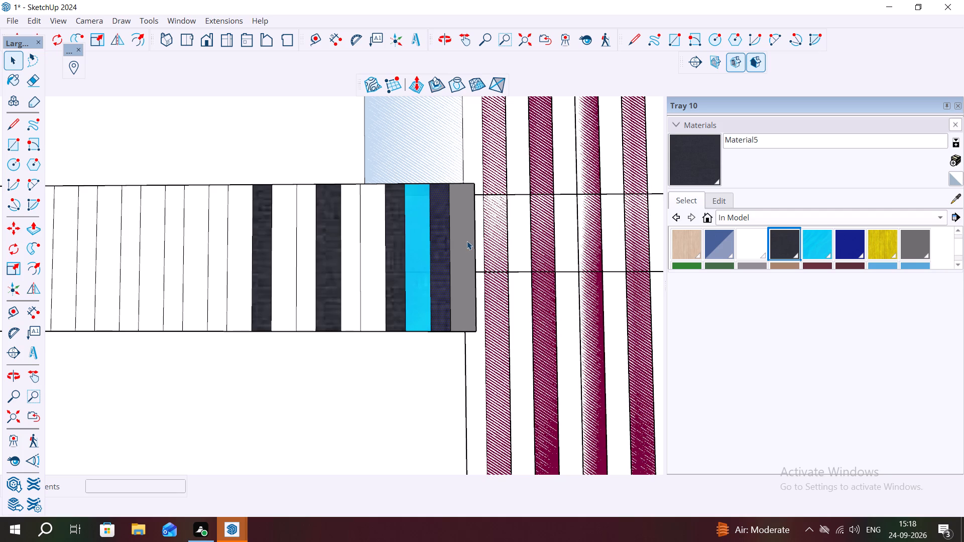
Sample cyan Material6 from the third stripe and apply it to the band's sixth and ninth stripes from the column.
left_click(467, 241)
left_click(432, 243)
key("Escape")
left_click(411, 233)
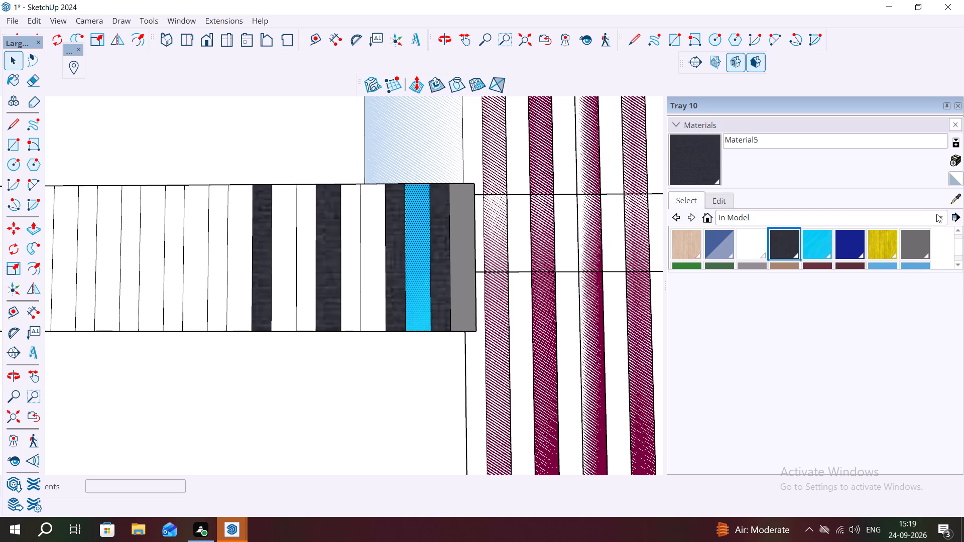
left_click(952, 199)
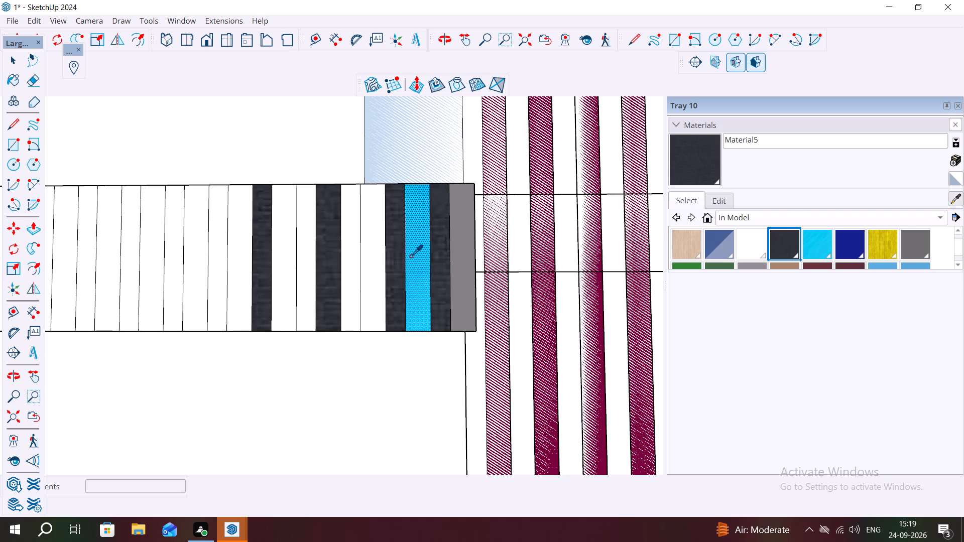
left_click(411, 256)
left_click(351, 263)
left_click(283, 269)
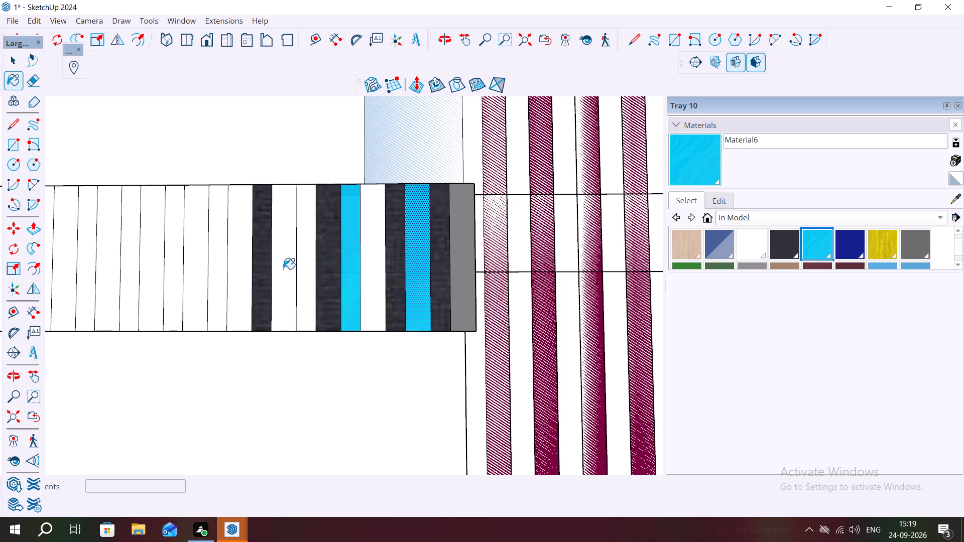
key("Escape")
key("space")
Paint the white fifth and eighth stripes from the column with grey Material9 and clear the selection.
left_click(458, 250)
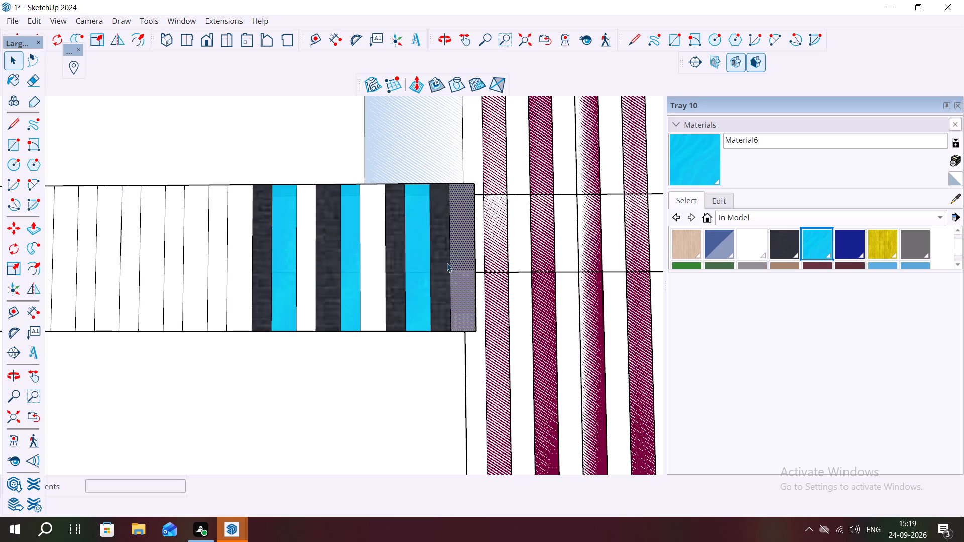
left_click(957, 199)
left_click(371, 245)
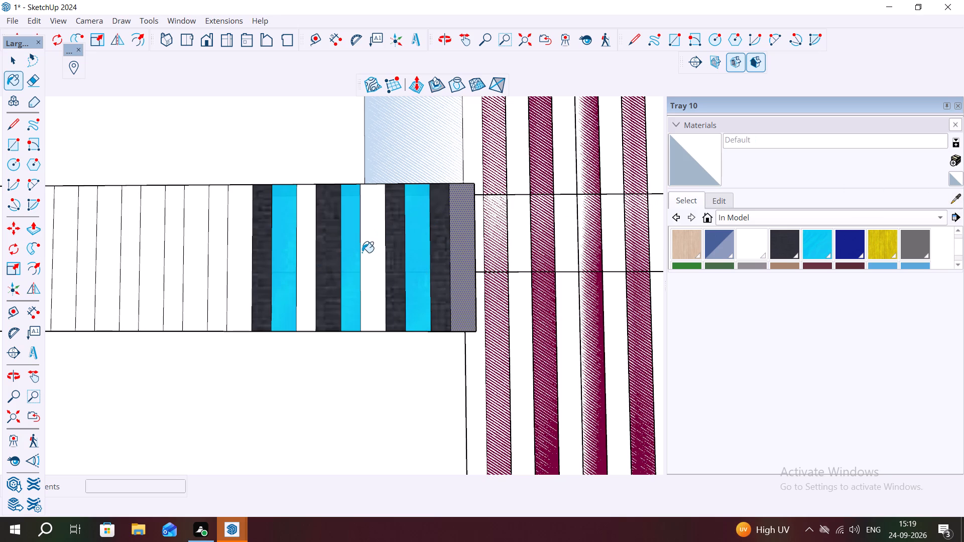
left_click(362, 252)
scroll(369, 249, "up", 8)
key("space")
left_click(367, 244)
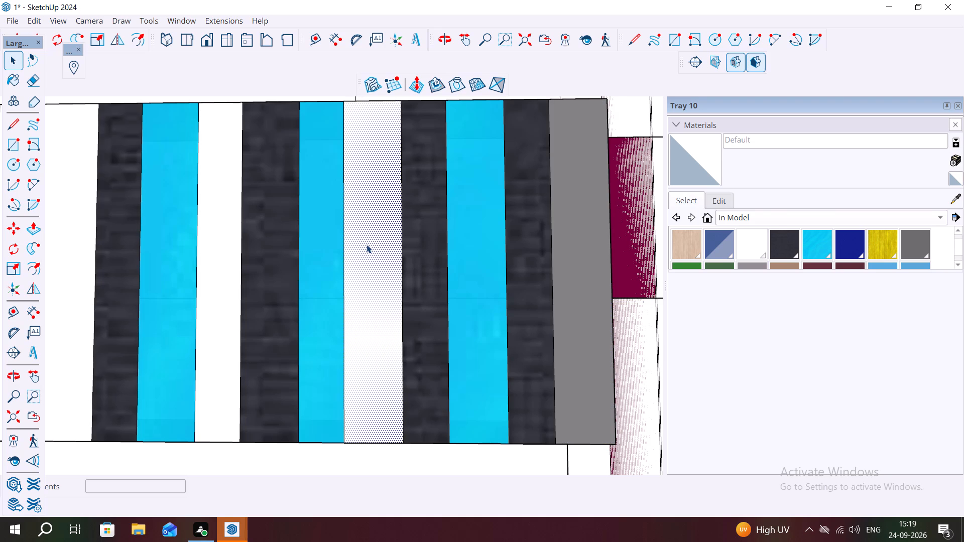
left_click(920, 246)
left_click(359, 229)
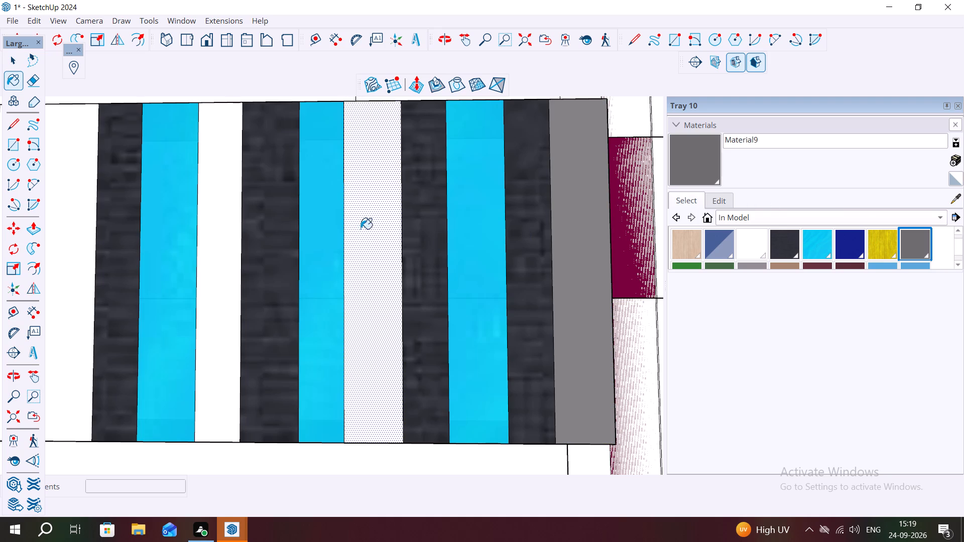
key("space")
left_click(228, 214)
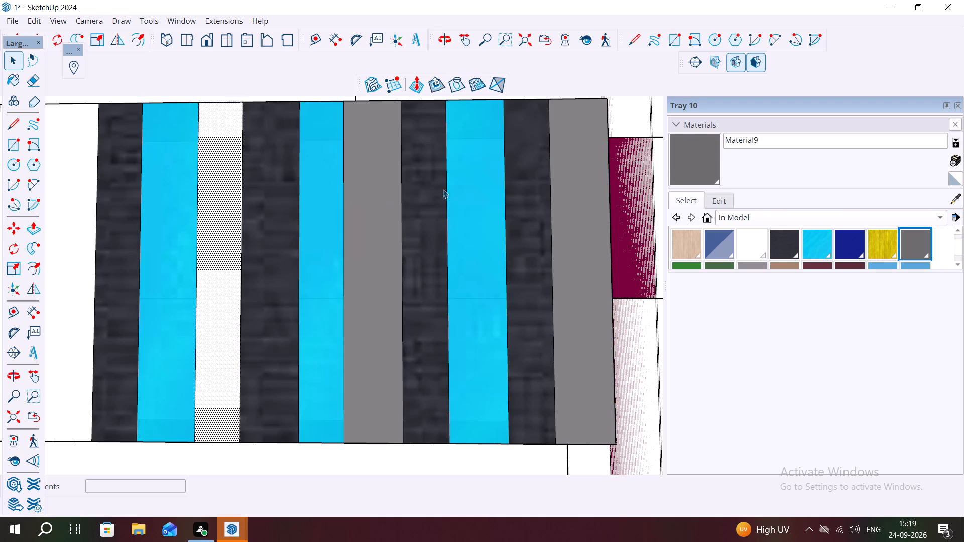
left_click(687, 164)
left_click(213, 219)
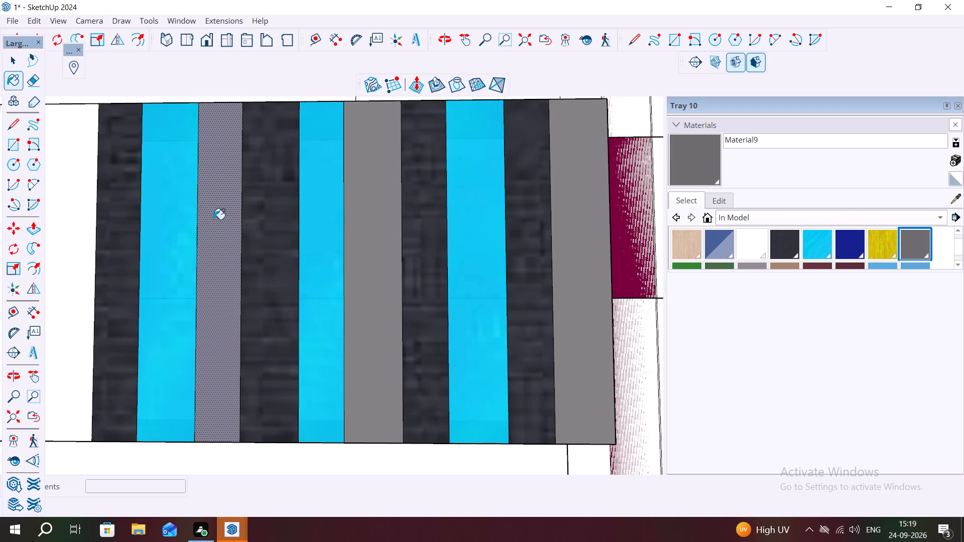
key("Escape")
scroll(456, 200, "down", 6)
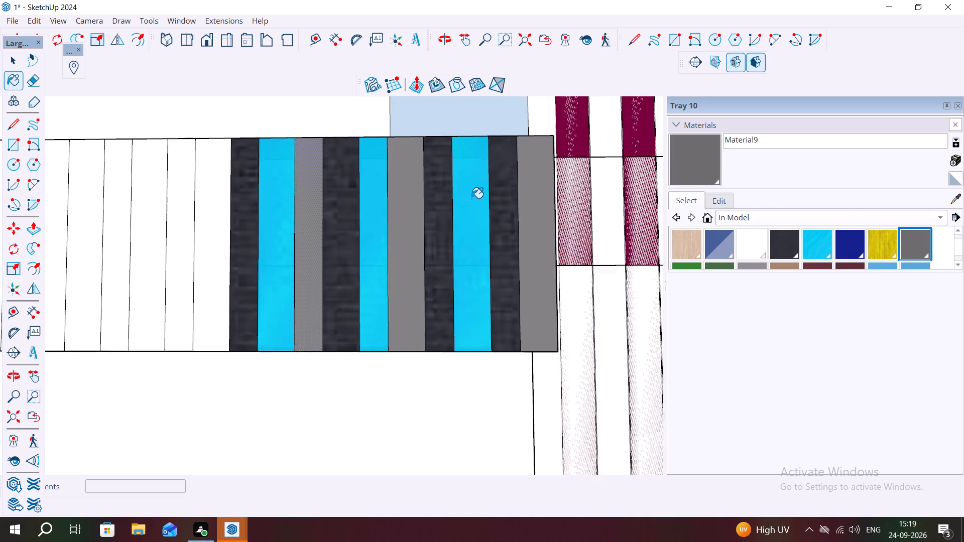
key("space")
key("space")
left_click(423, 370)
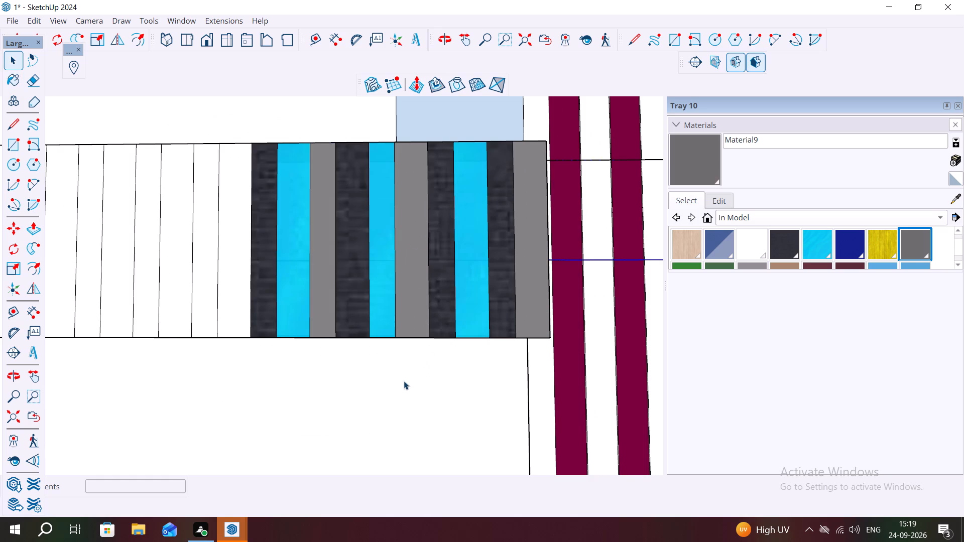
Repaint the cyan sixth stripe from the column with grey Material9.
scroll(424, 383, "down", 2)
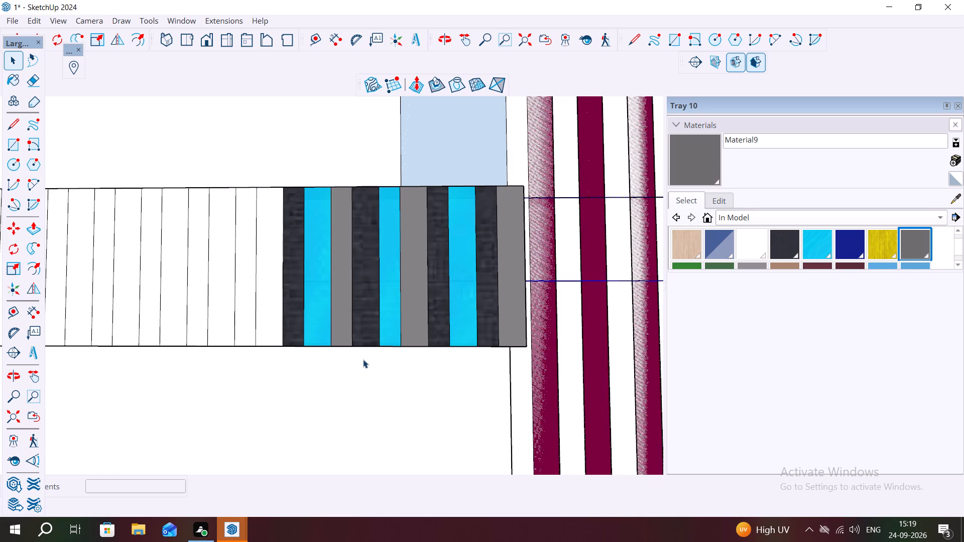
scroll(387, 263, "down", 1)
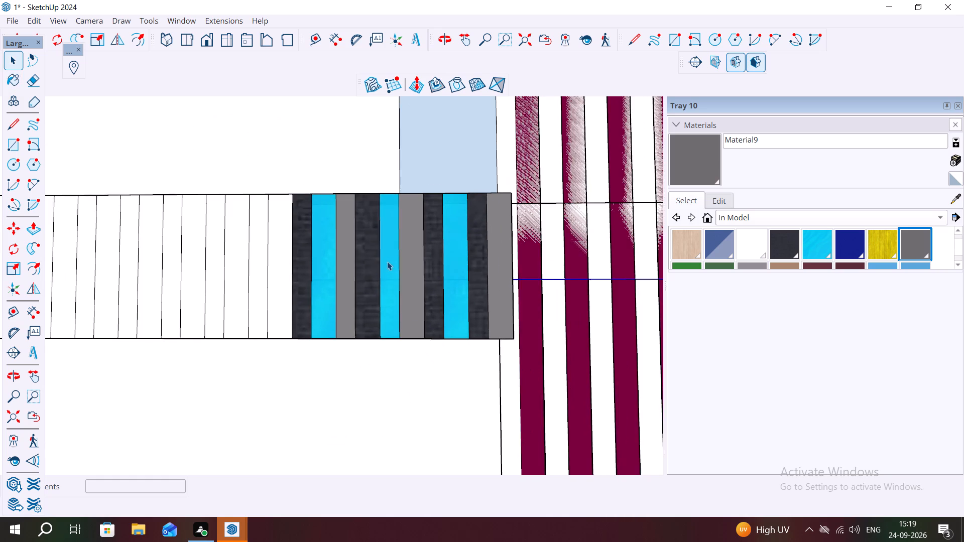
scroll(385, 244, "down", 7)
scroll(377, 266, "up", 5)
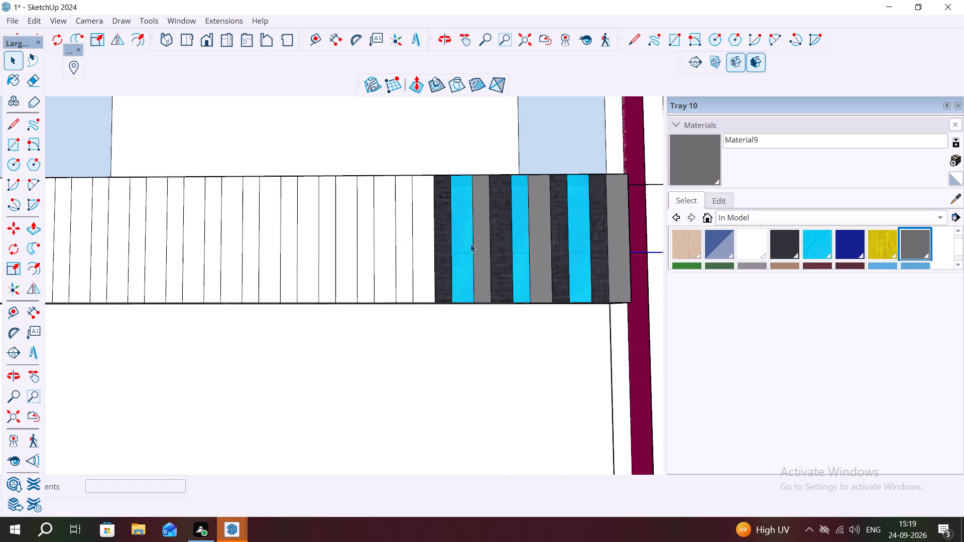
scroll(525, 245, "down", 2)
scroll(444, 227, "up", 4)
scroll(478, 225, "down", 3)
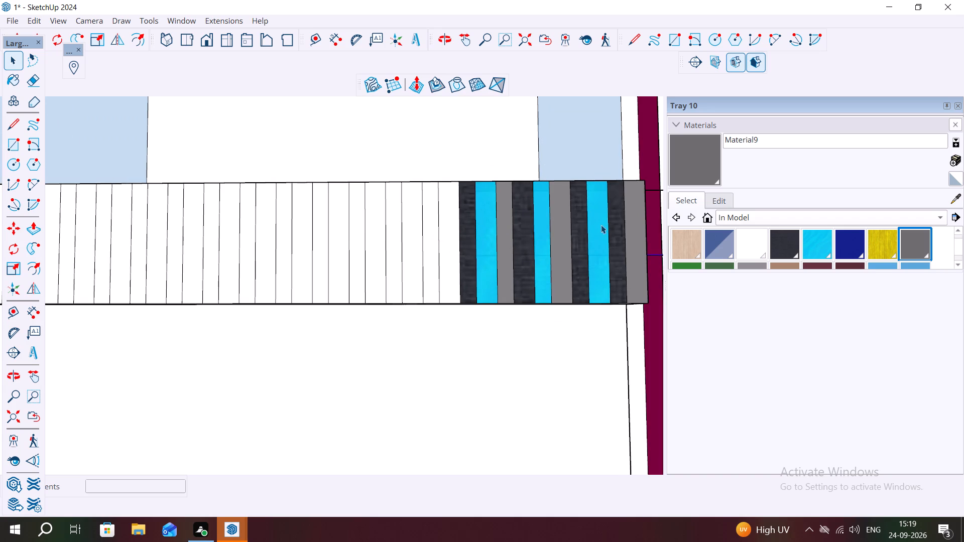
left_click(687, 160)
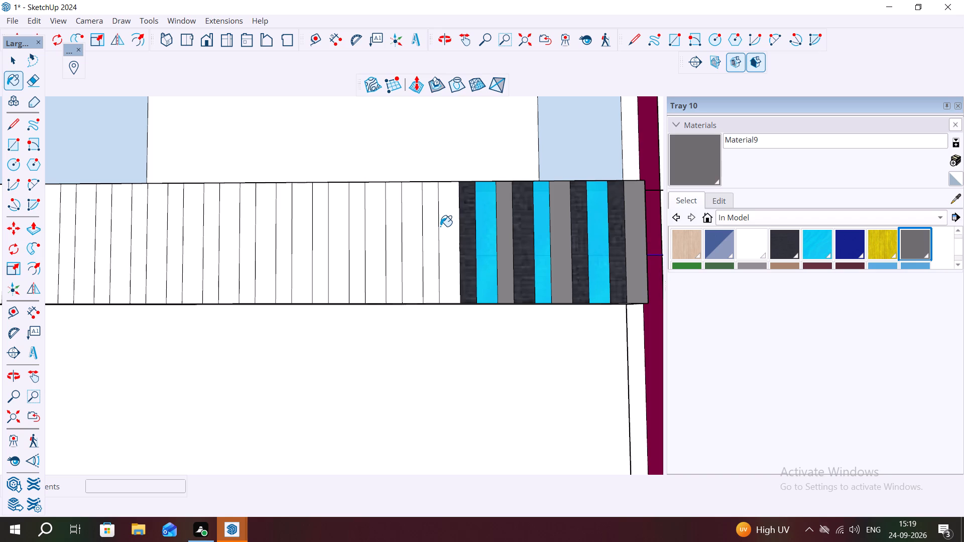
left_click(539, 230)
Apply dark Material5 to the band's fifth and seventh stripes from the column, on both sides of the grey sixth stripe.
scroll(538, 228, "up", 2)
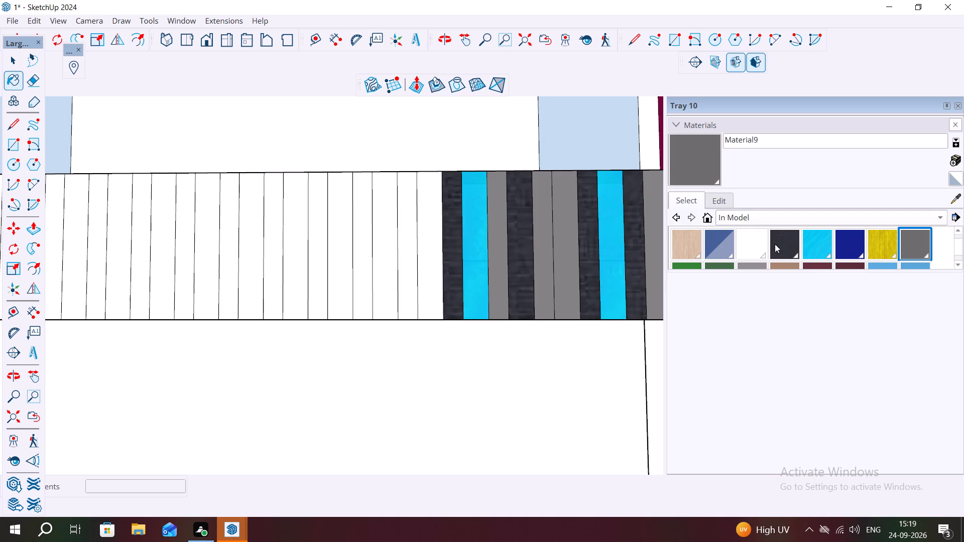
left_click(775, 244)
left_click(566, 238)
left_click(521, 249)
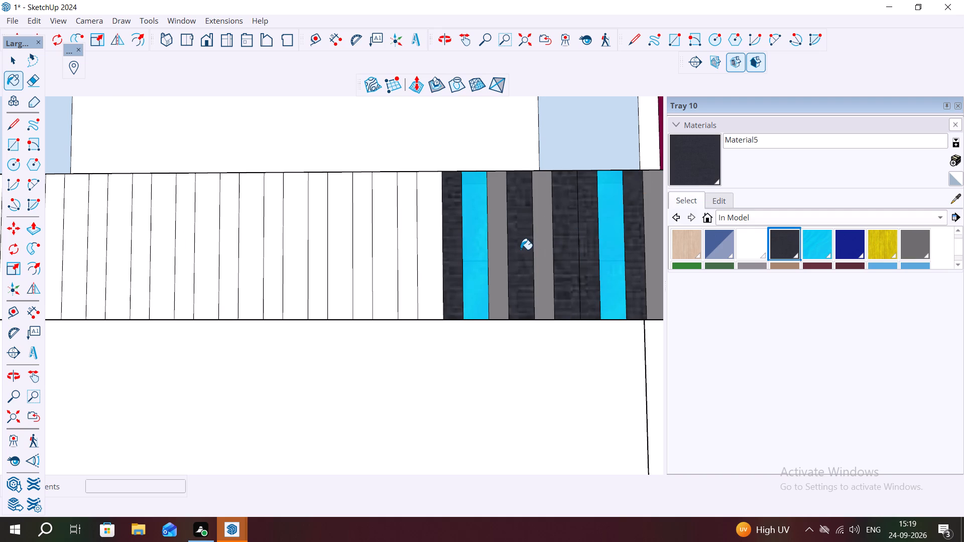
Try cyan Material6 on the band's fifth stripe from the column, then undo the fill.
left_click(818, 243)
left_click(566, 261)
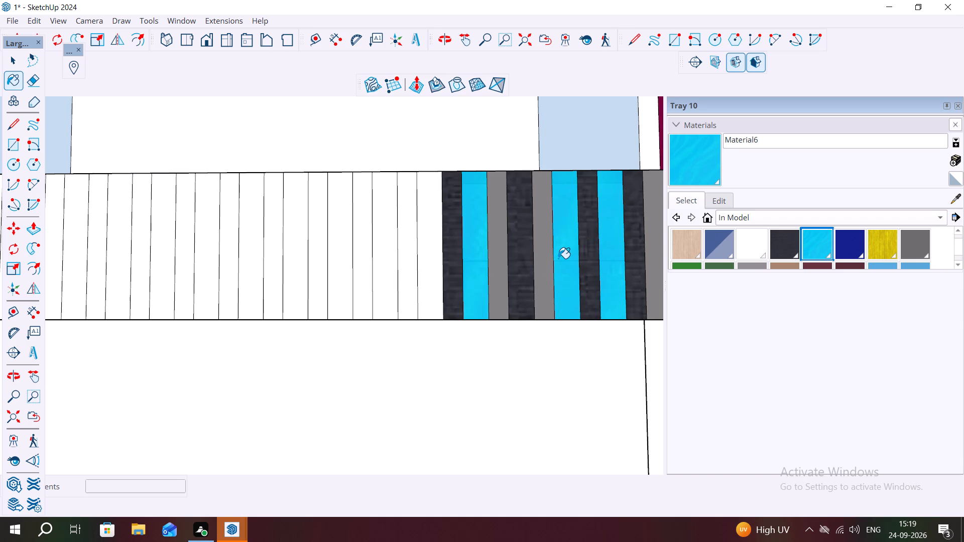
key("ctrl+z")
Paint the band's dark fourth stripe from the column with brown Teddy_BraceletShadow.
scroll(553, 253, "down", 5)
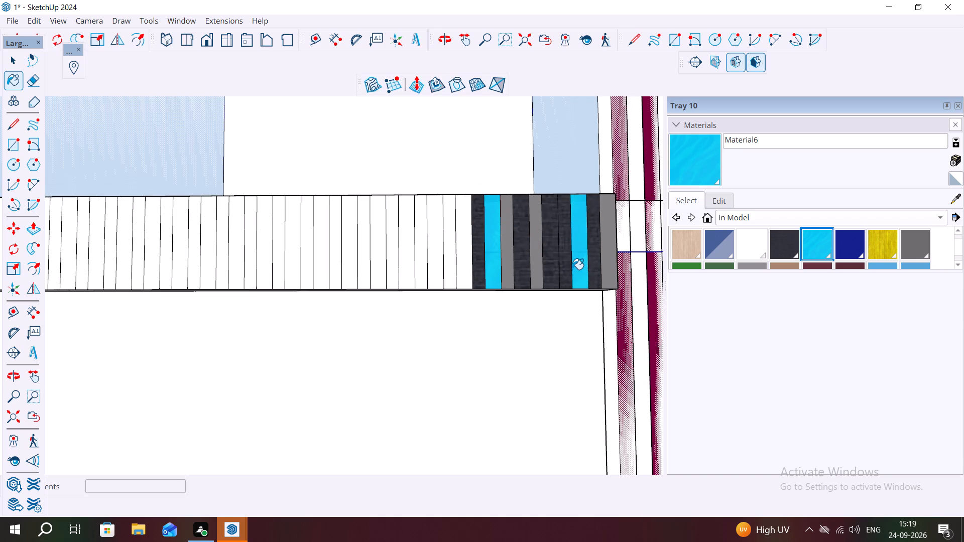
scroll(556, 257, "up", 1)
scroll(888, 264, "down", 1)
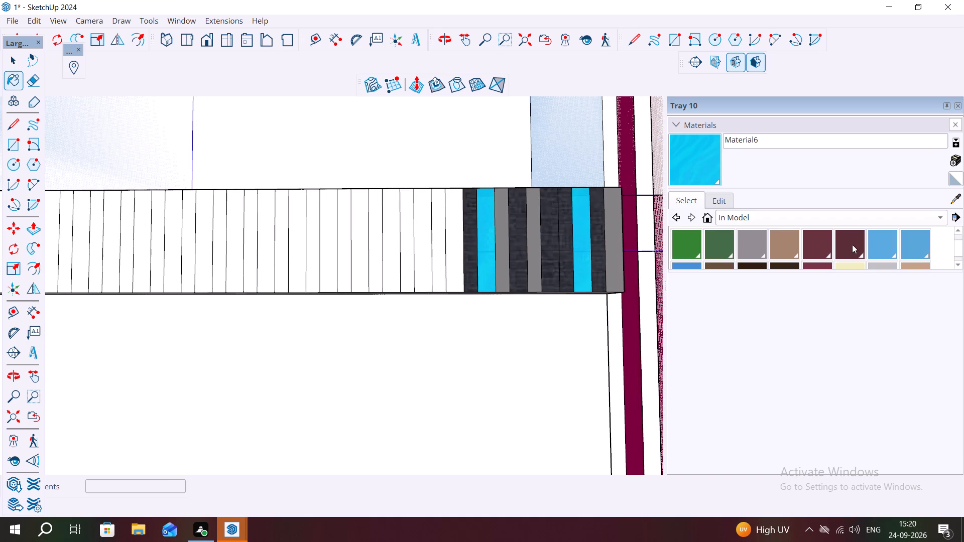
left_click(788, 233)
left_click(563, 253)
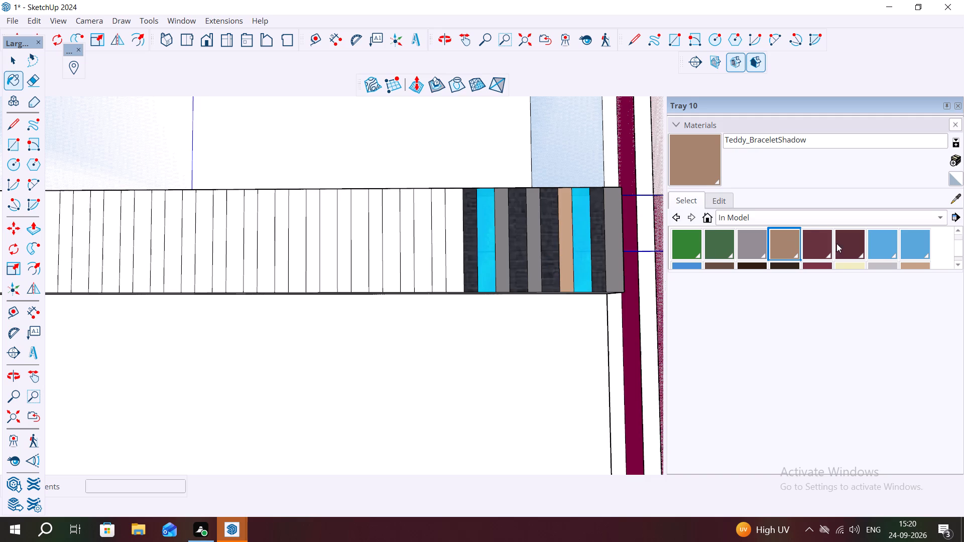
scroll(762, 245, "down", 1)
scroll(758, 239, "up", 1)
Apply mauve-grey Teddy_Bracelet to the band's fourth stripe from the column.
left_click(756, 239)
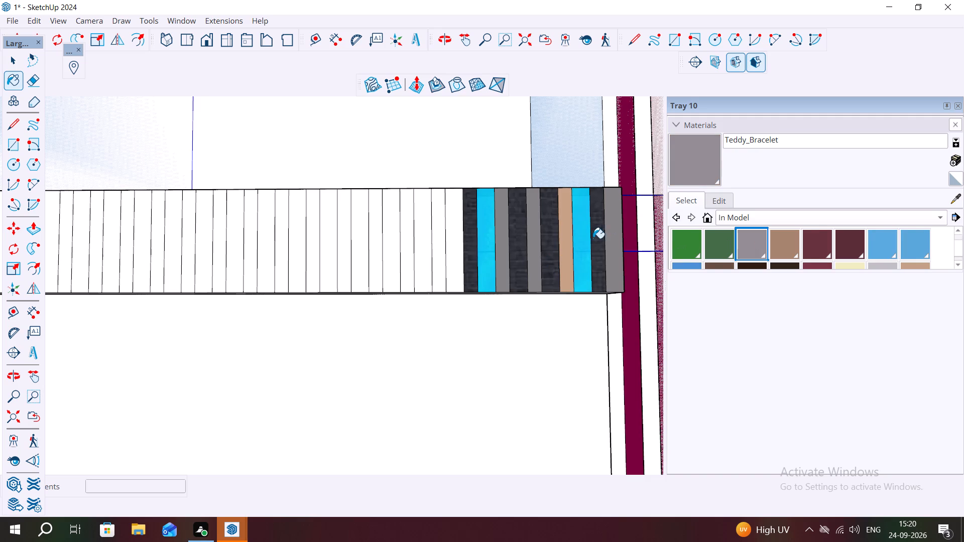
left_click(564, 242)
scroll(546, 260, "up", 1)
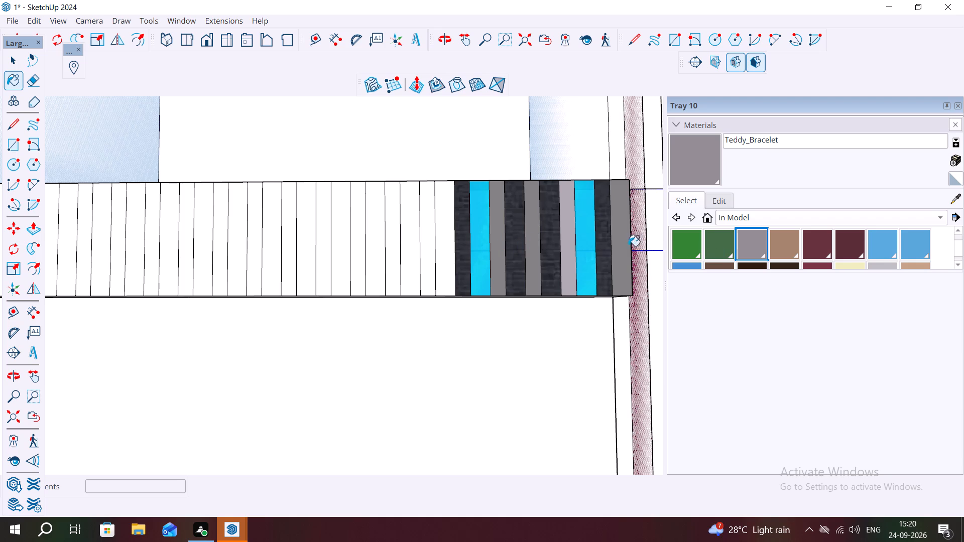
key("Escape")
key("space")
Sample cyan Material6 from the third stripe and repaint the grey sixth stripe from the column with it.
left_click(954, 200)
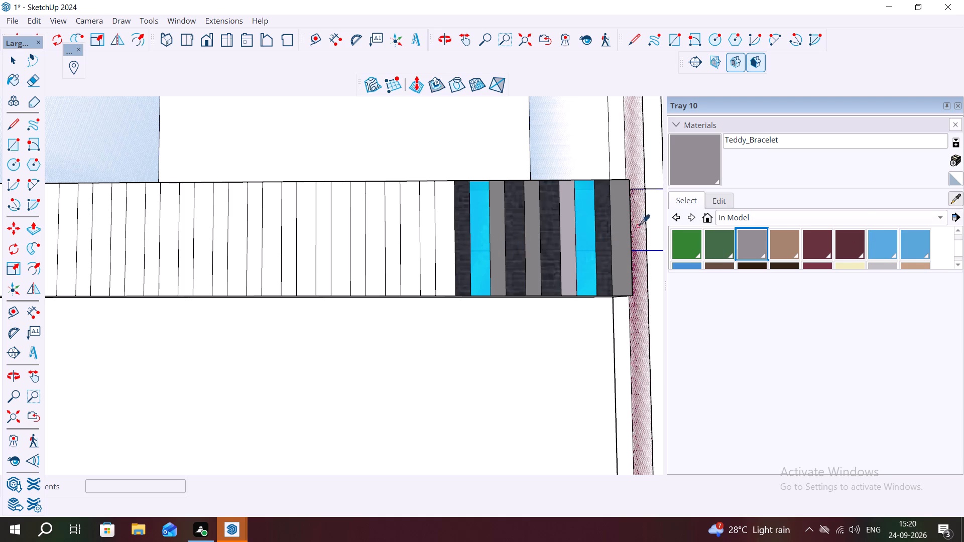
left_click(579, 235)
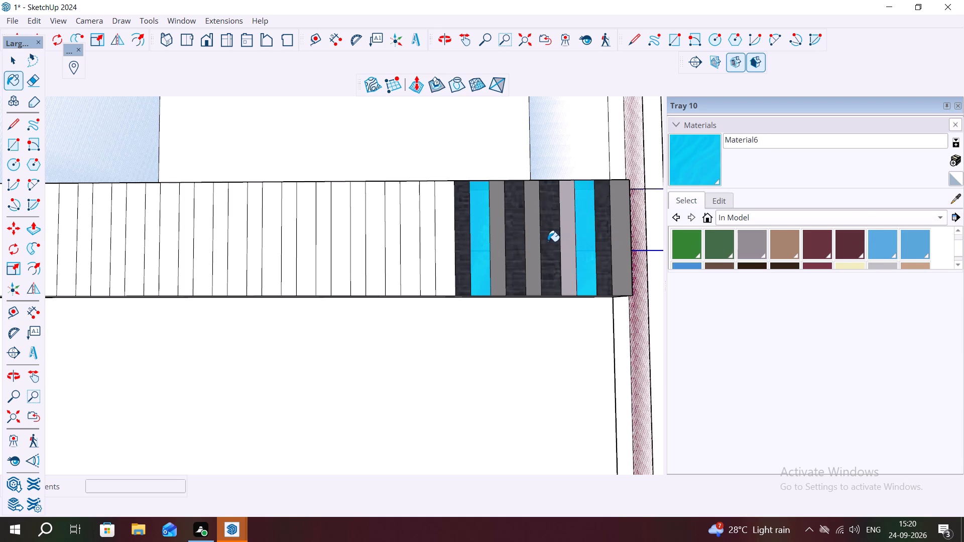
left_click(529, 236)
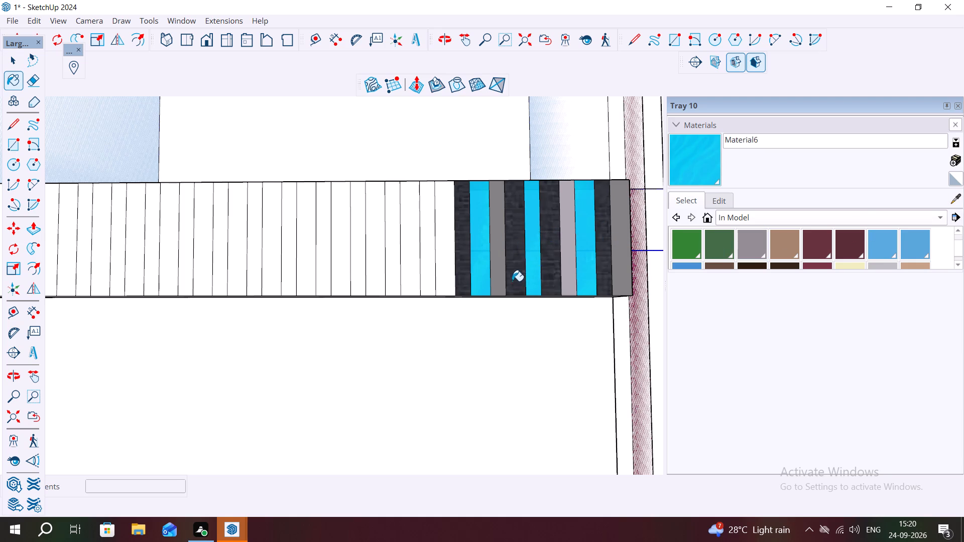
key("Escape")
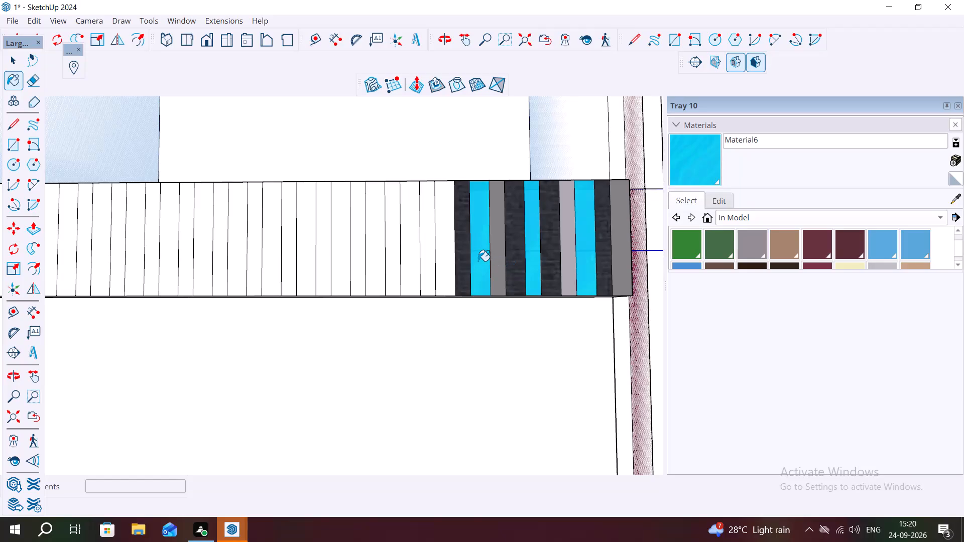
key("space")
Sample dark Material5 from the tenth stripe and repaint the cyan ninth stripe from the column with it.
left_click(477, 260)
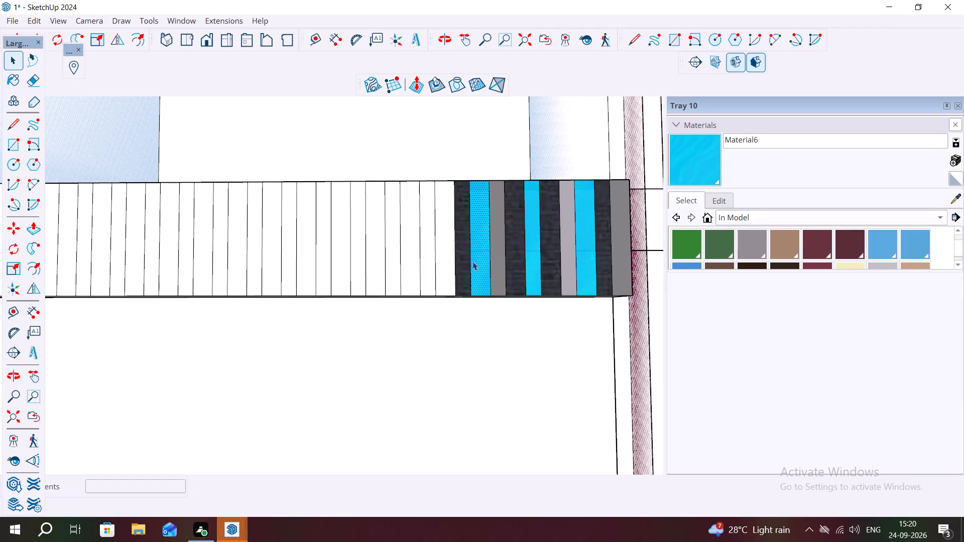
left_click(952, 203)
left_click(463, 242)
left_click(460, 249)
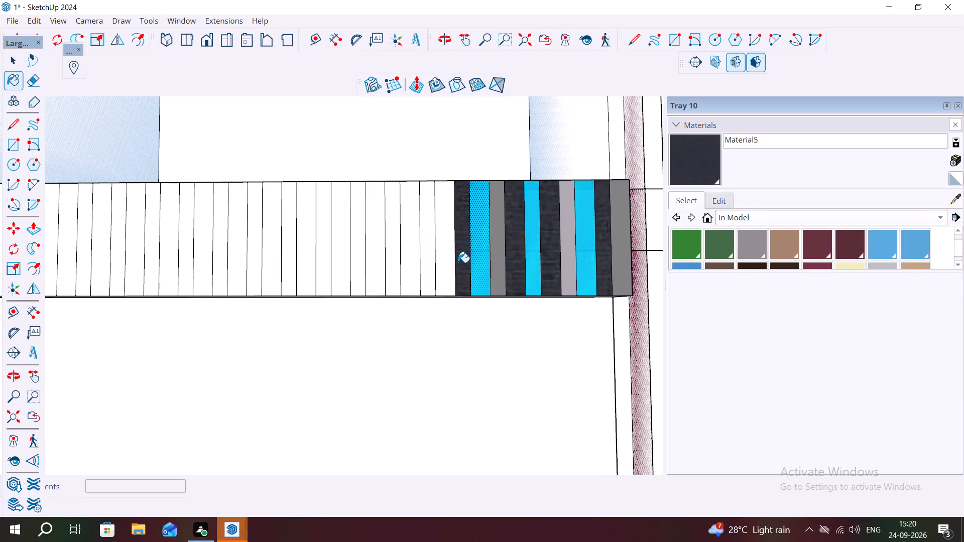
scroll(458, 259, "up", 4)
key("Escape")
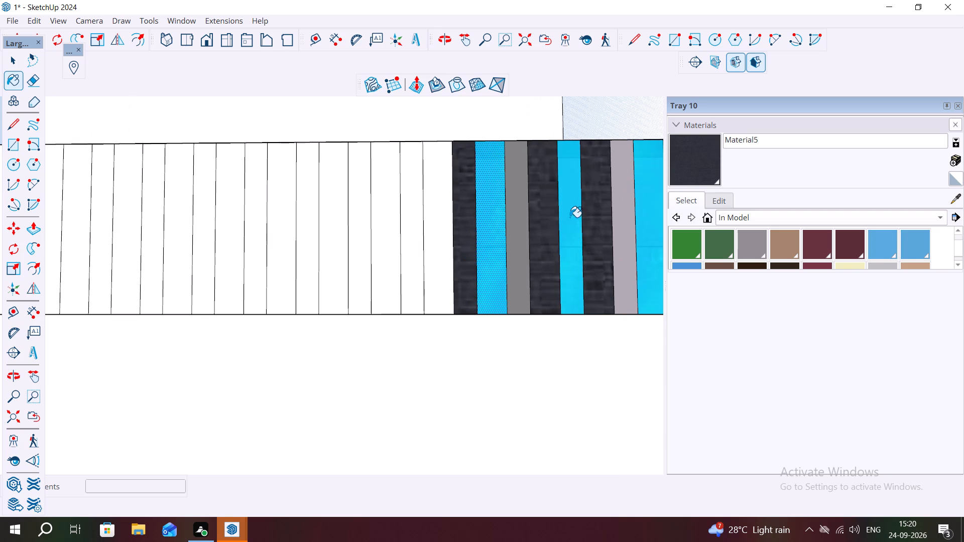
left_click(689, 172)
left_click(494, 245)
key("Escape")
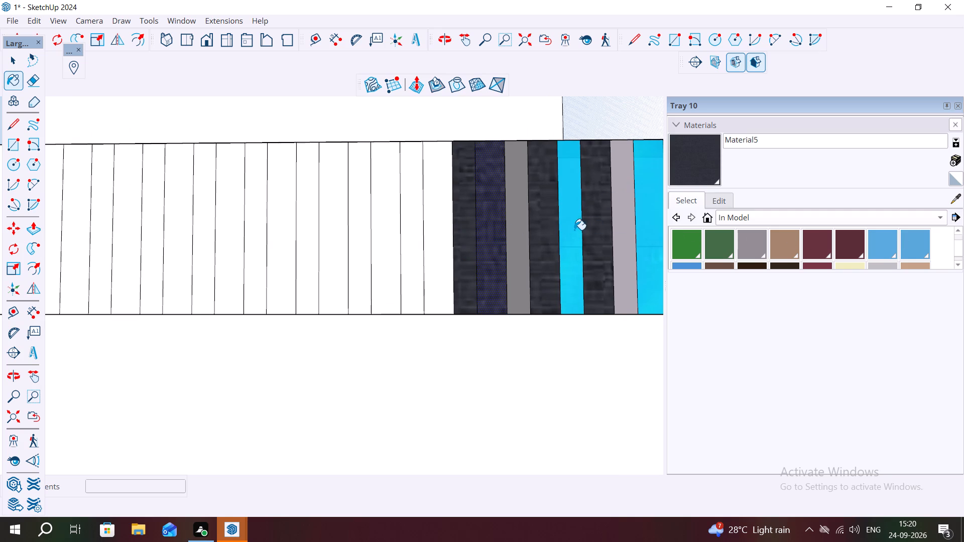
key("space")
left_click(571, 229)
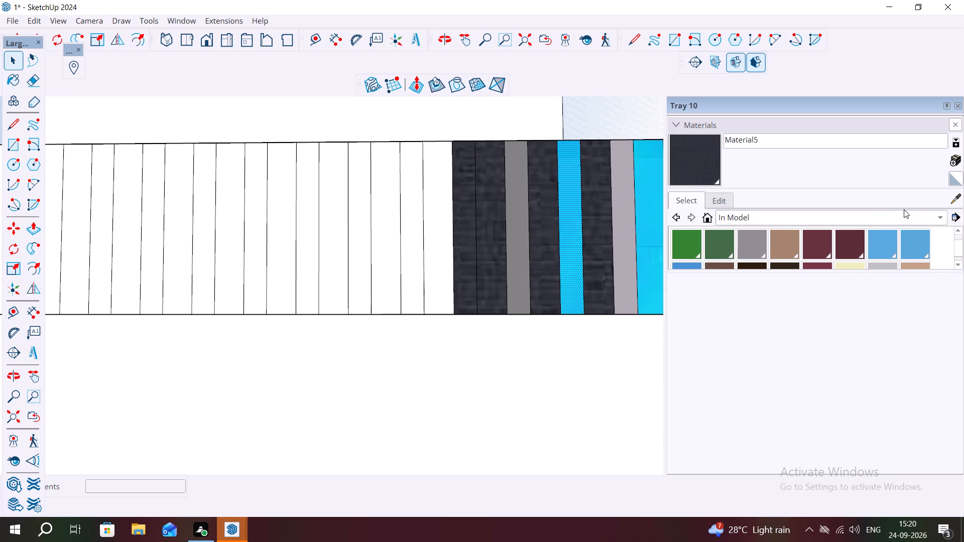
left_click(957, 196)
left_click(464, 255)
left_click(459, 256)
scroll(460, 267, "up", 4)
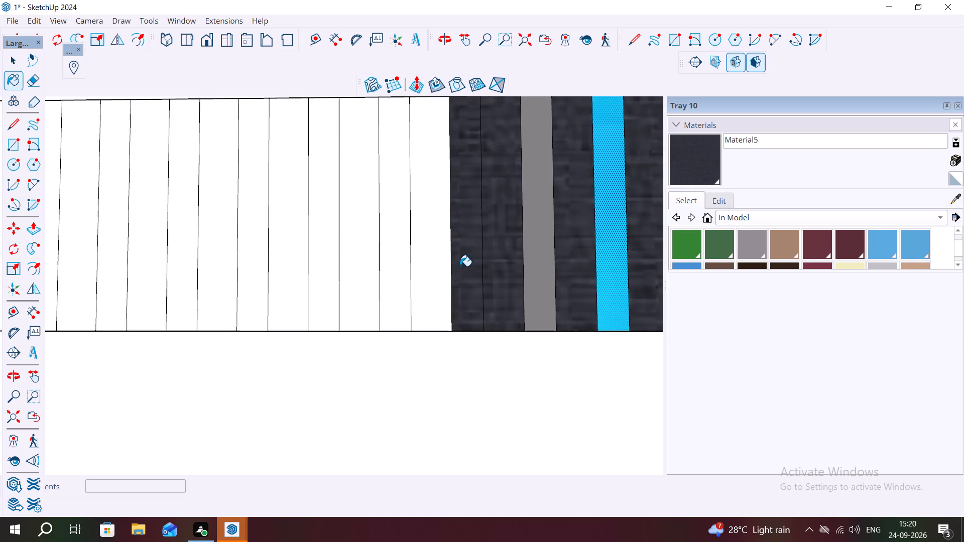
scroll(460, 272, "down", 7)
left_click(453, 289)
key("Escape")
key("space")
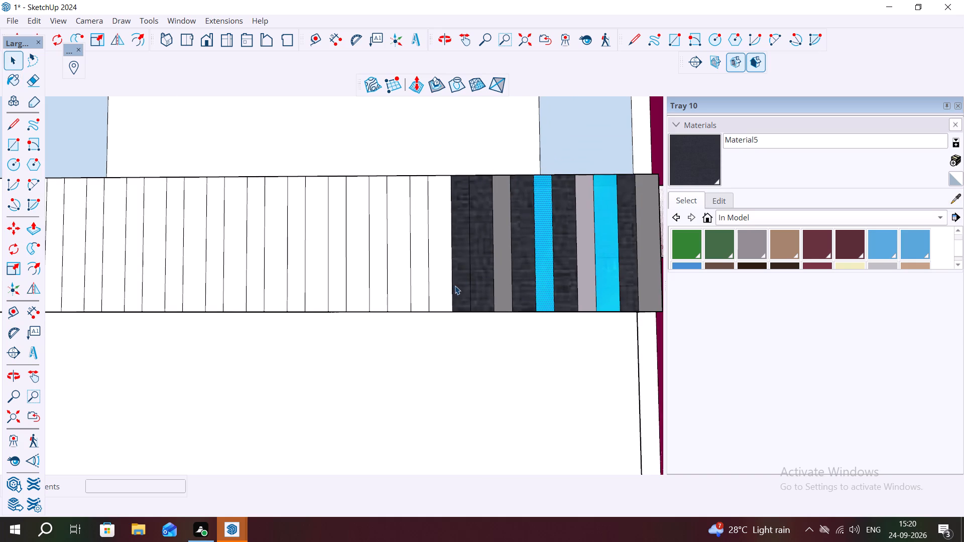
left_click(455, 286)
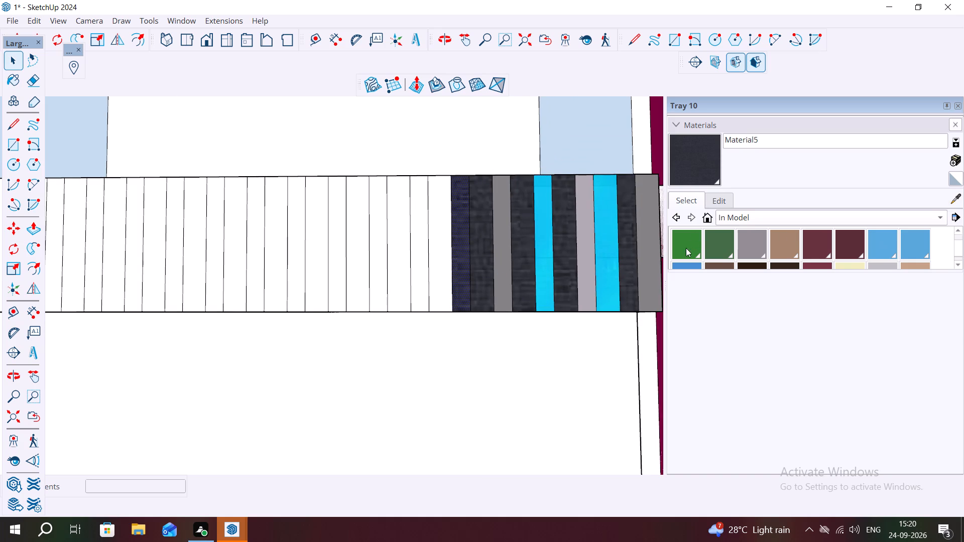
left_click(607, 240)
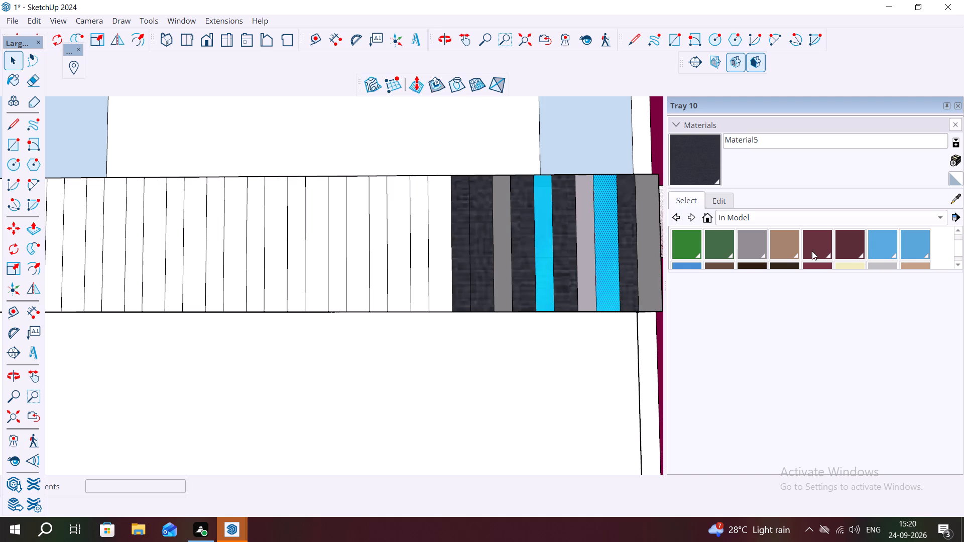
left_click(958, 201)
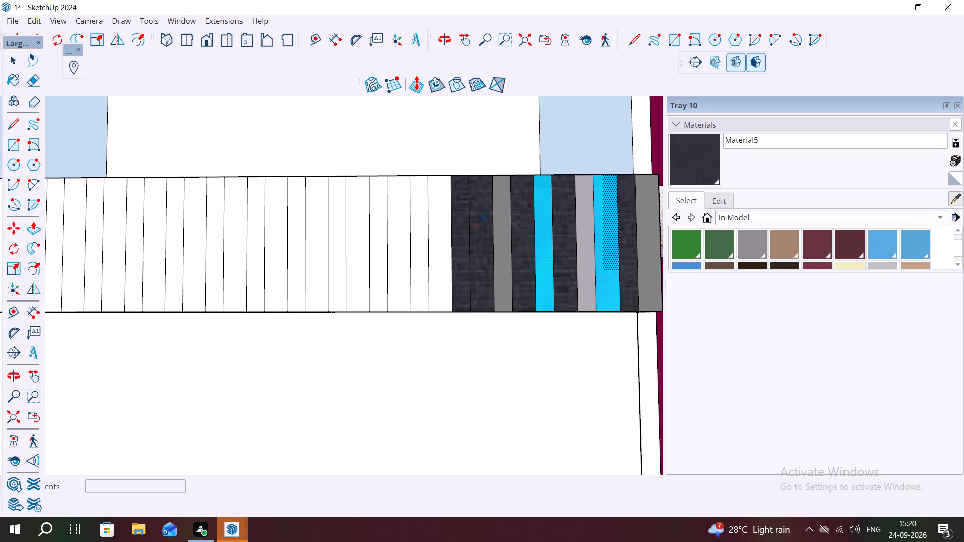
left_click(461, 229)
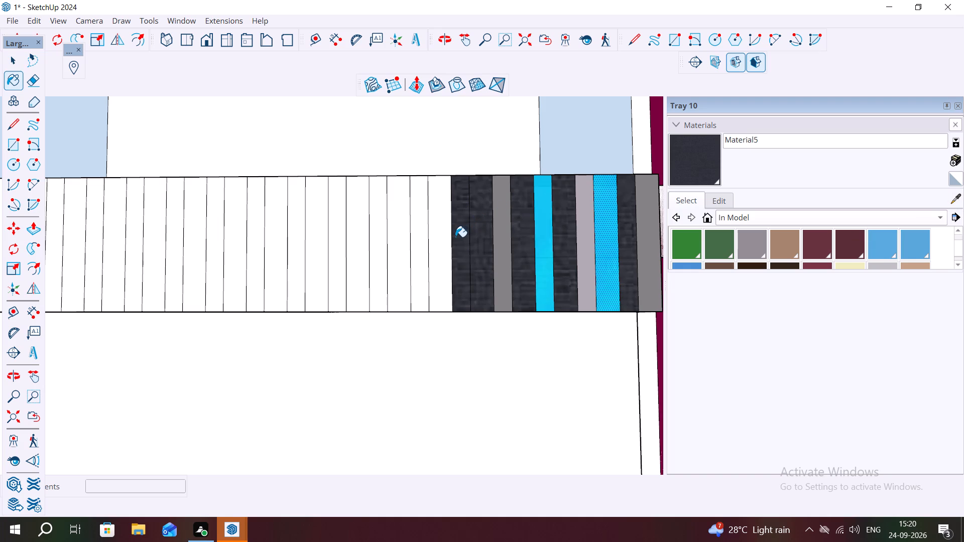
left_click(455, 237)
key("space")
Repaint the dark tenth stripe from the column with cyan Material6 and clear the selection.
left_click(455, 249)
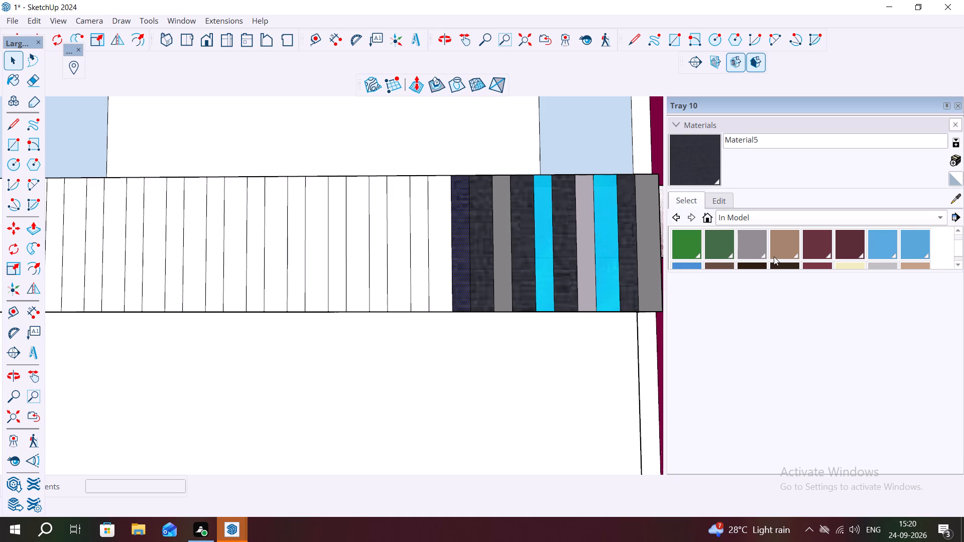
scroll(739, 246, "down", 2)
scroll(736, 242, "up", 6)
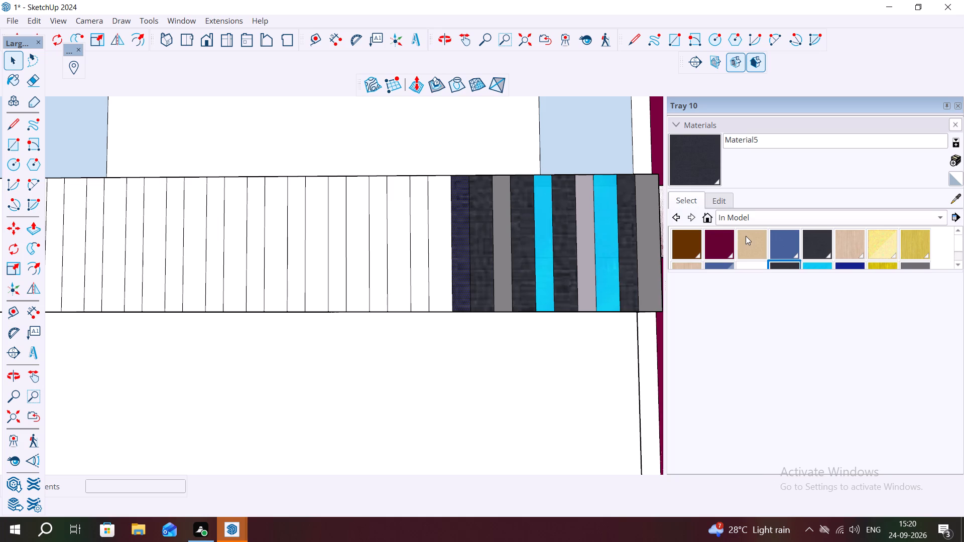
scroll(746, 236, "down", 2)
left_click(826, 239)
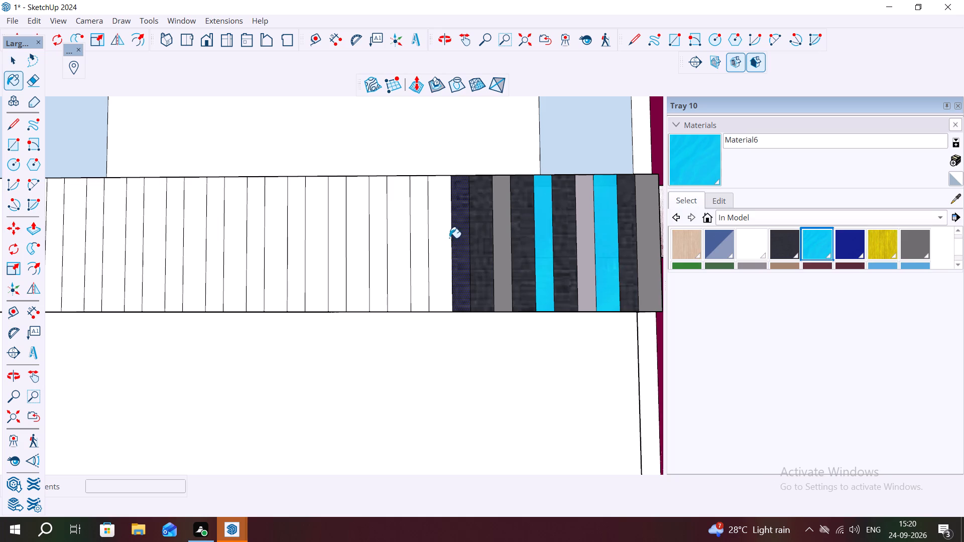
left_click(464, 242)
key("Escape")
key("space")
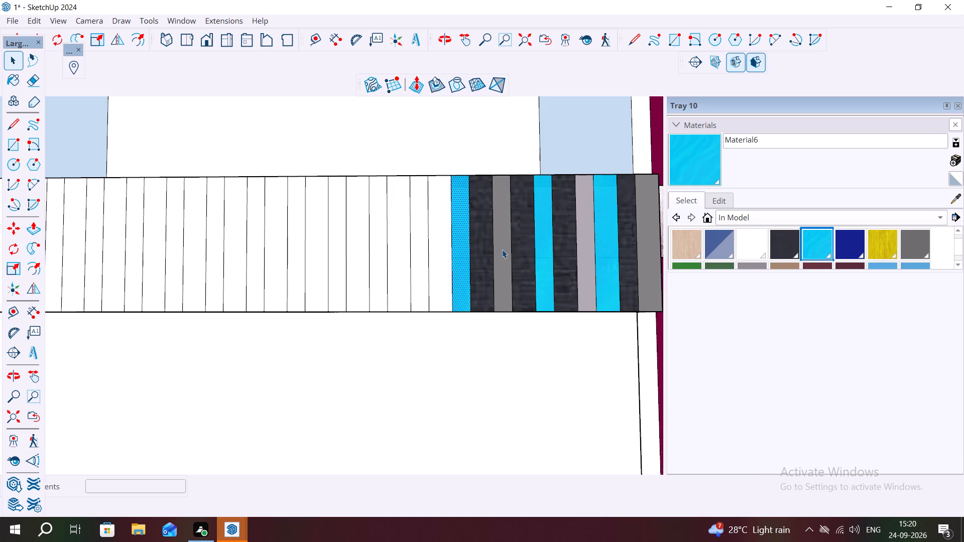
left_click(450, 350)
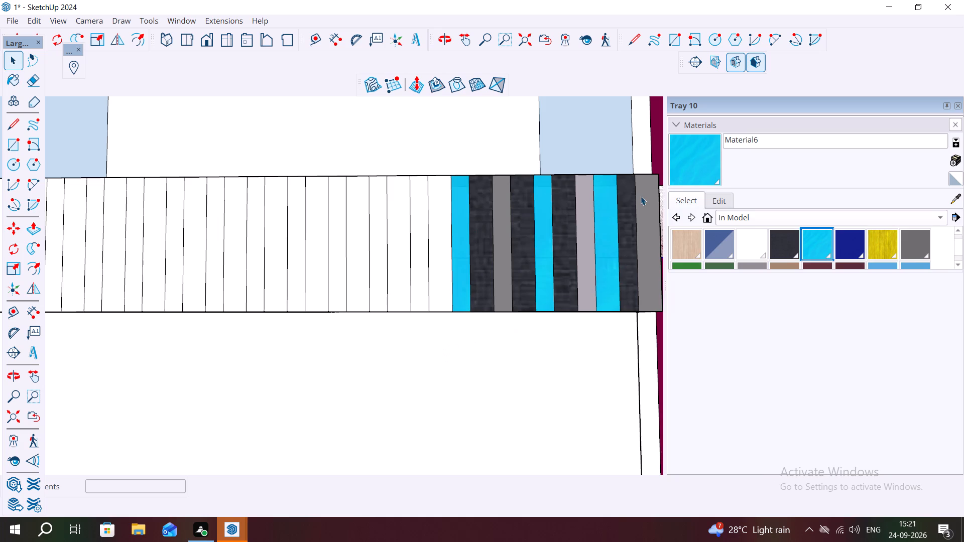
Paint the white eleventh stripe from the column with dark Material5.
left_click(777, 245)
left_click(435, 257)
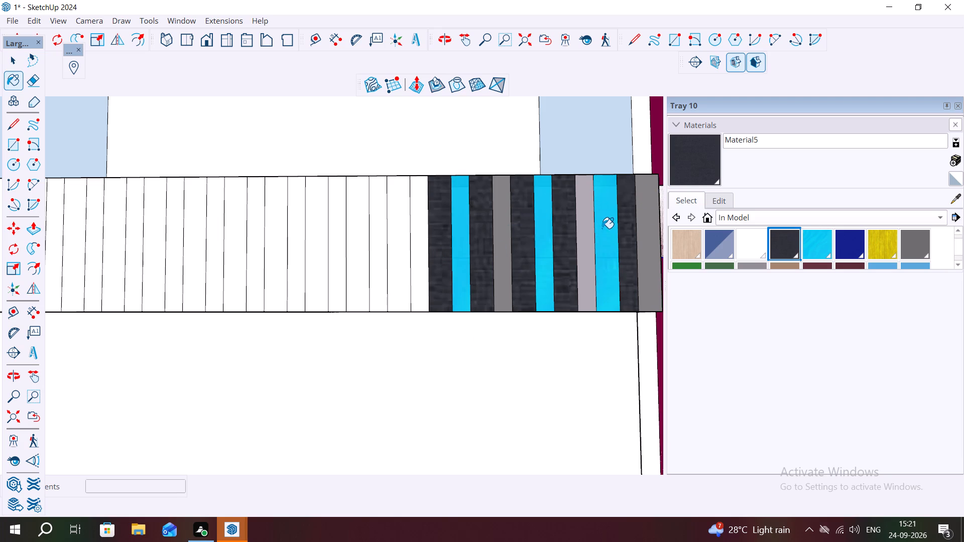
Sample grey Material9 from the eighth stripe and apply it to the white twelfth and sixteenth stripes from the column.
left_click(953, 199)
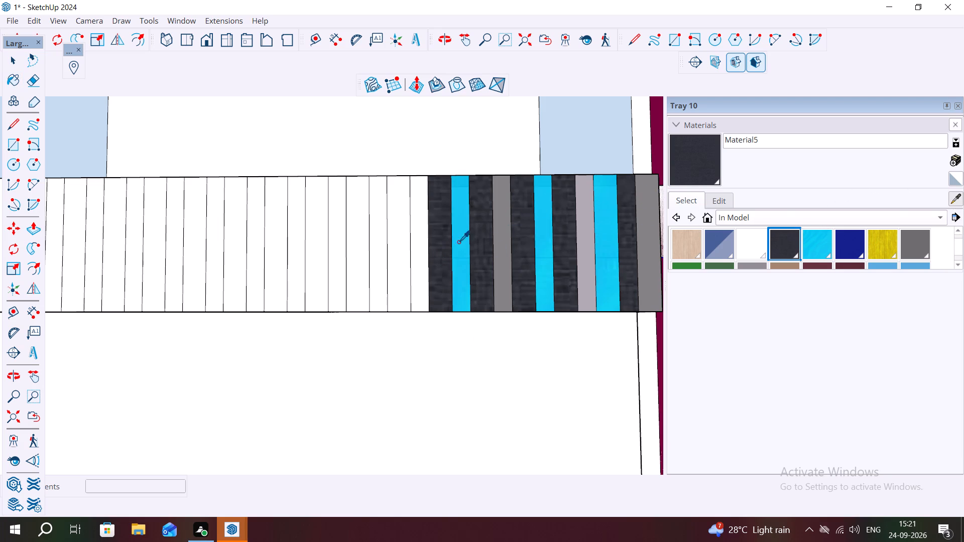
left_click(506, 240)
left_click(414, 278)
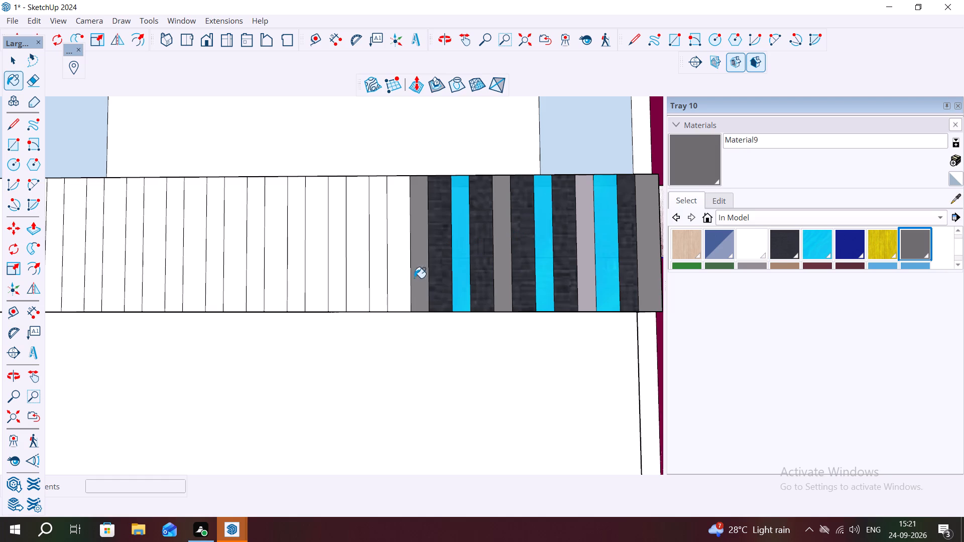
left_click(336, 303)
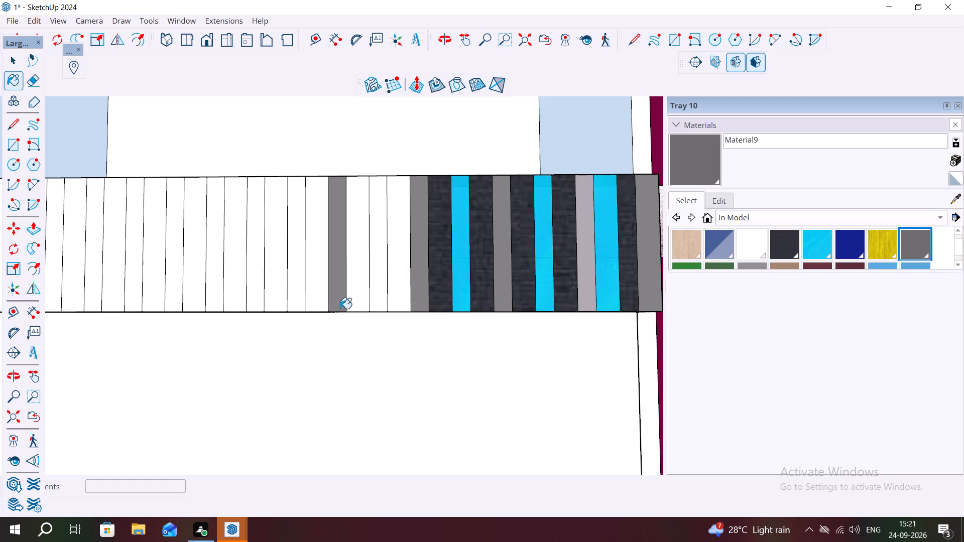
Apply grey Material9 to the white twentieth, twenty-fourth, twenty-eighth and thirty-second stripes from the column.
left_click(253, 310)
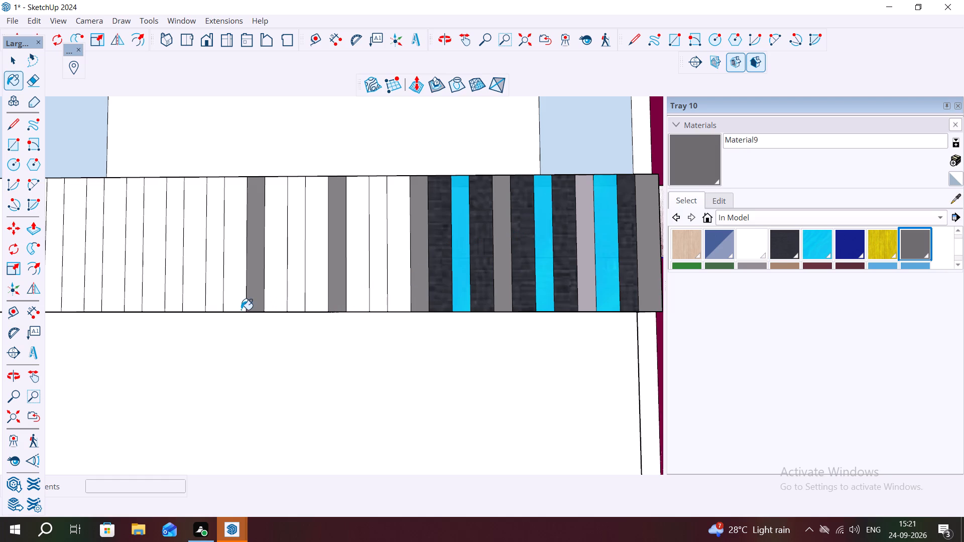
left_click(171, 308)
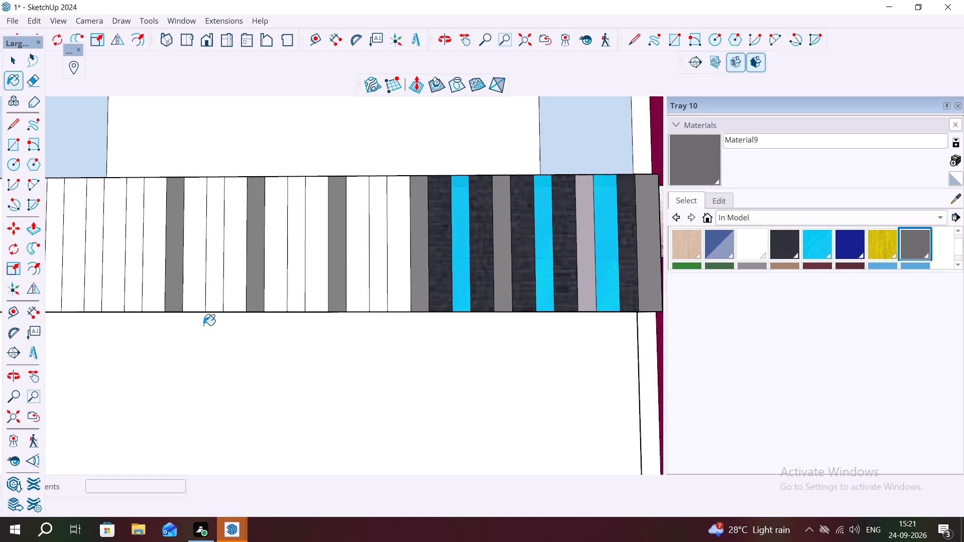
scroll(219, 335, "down", 3)
scroll(261, 334, "down", 2)
scroll(149, 305, "up", 6)
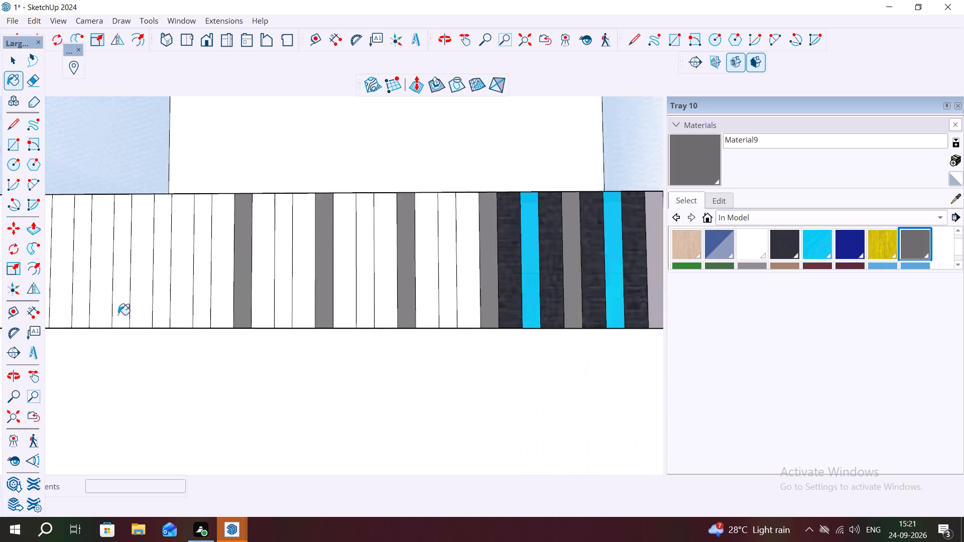
left_click(160, 322)
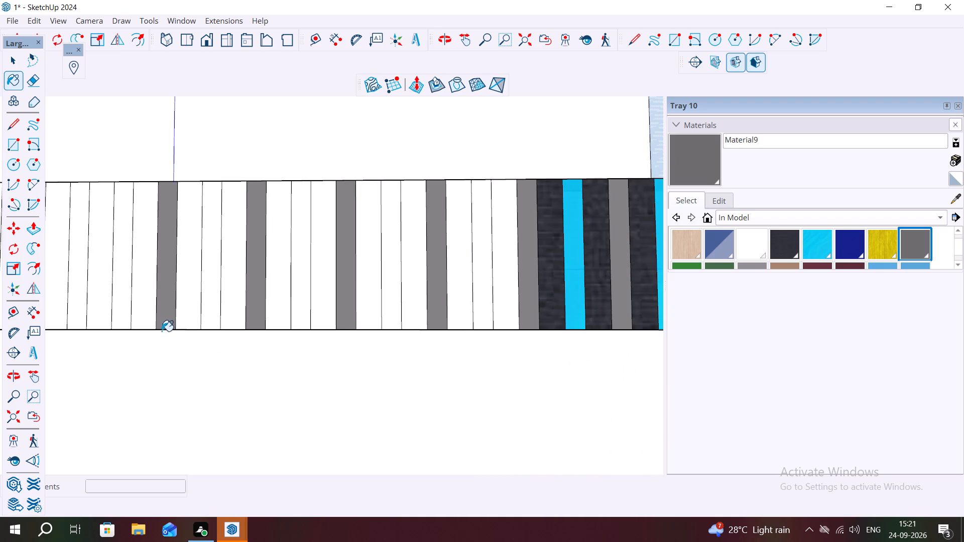
scroll(339, 368, "down", 4)
scroll(160, 340, "up", 3)
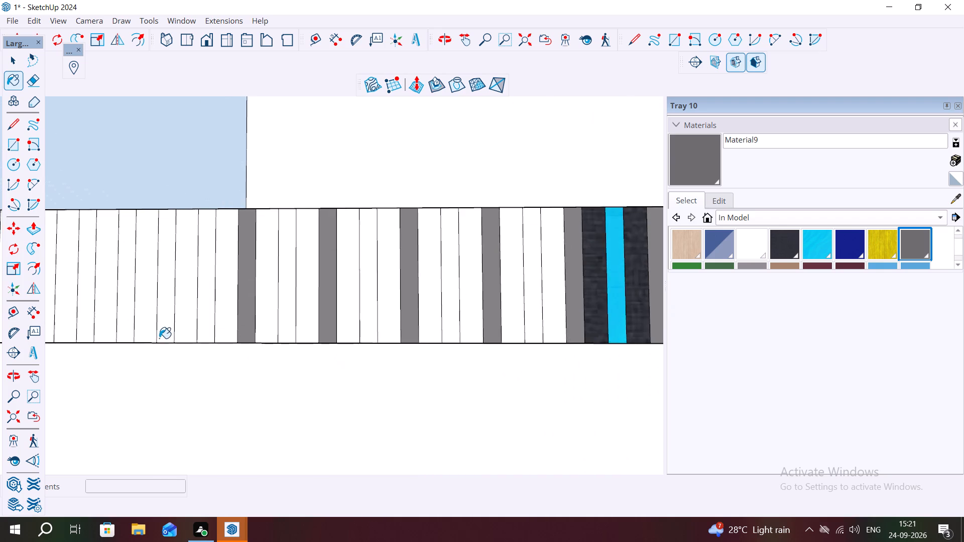
scroll(159, 338, "up", 1)
left_click(158, 337)
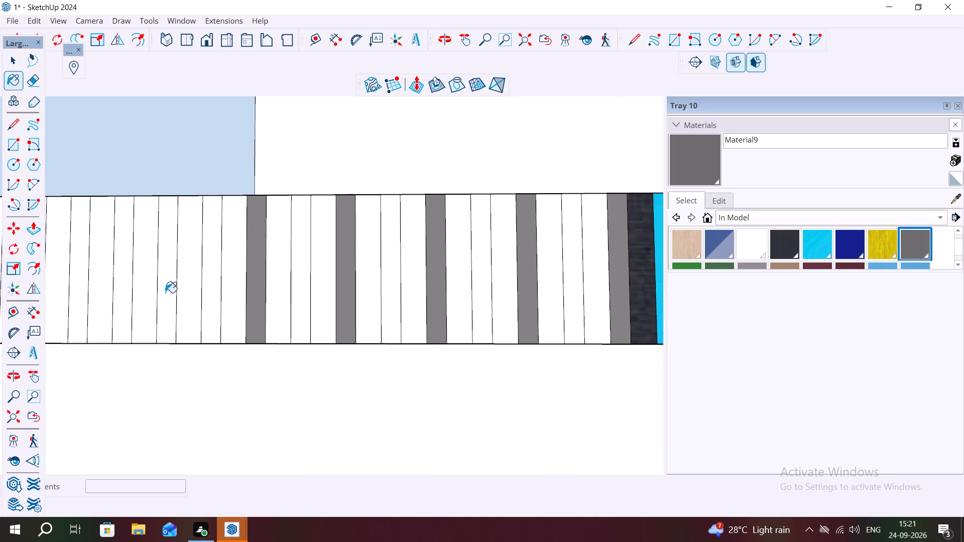
left_click(165, 293)
Continue the every-fourth-stripe pattern with grey Material9 on the white thirty-sixth, fortieth and forty-fourth stripes from the column.
scroll(468, 383, "down", 5)
scroll(296, 339, "down", 1)
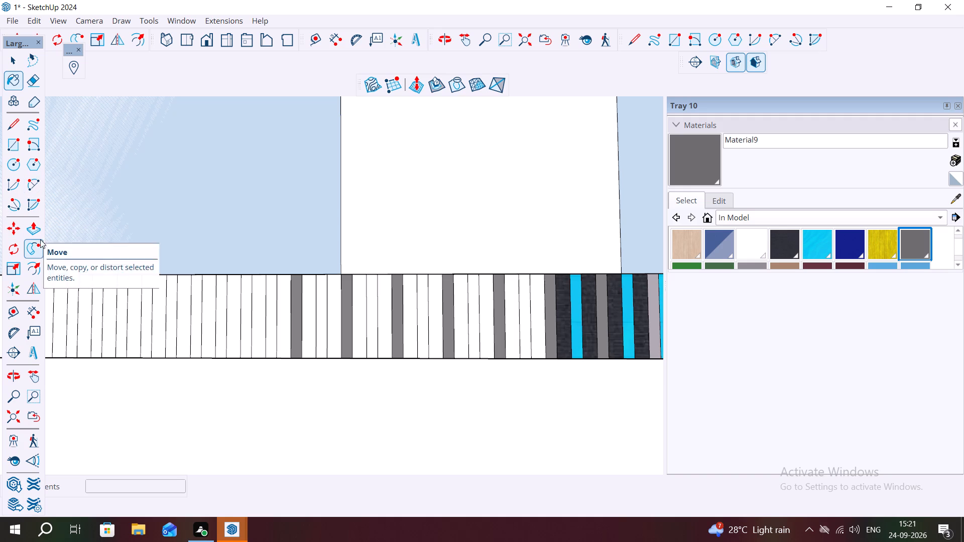
scroll(445, 384, "down", 3)
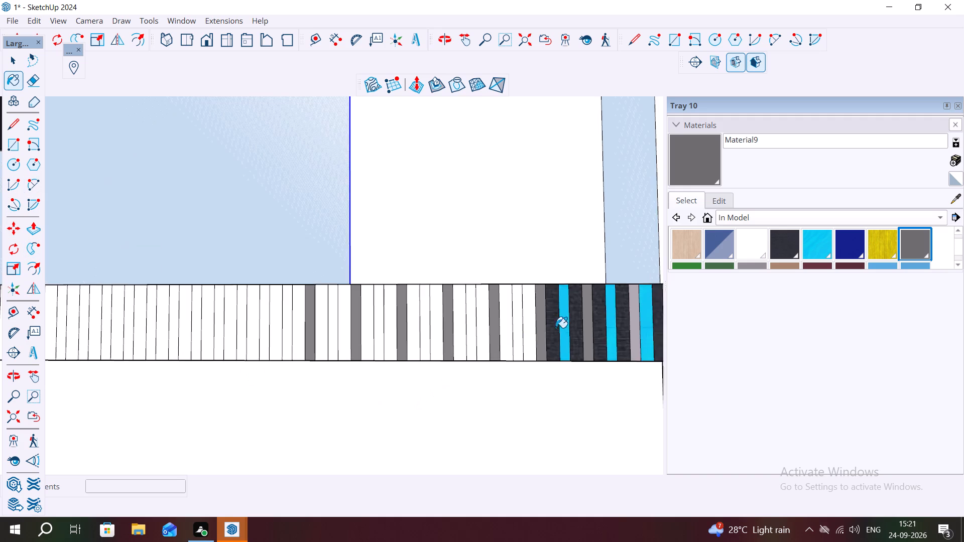
scroll(556, 328, "down", 4)
scroll(387, 352, "up", 6)
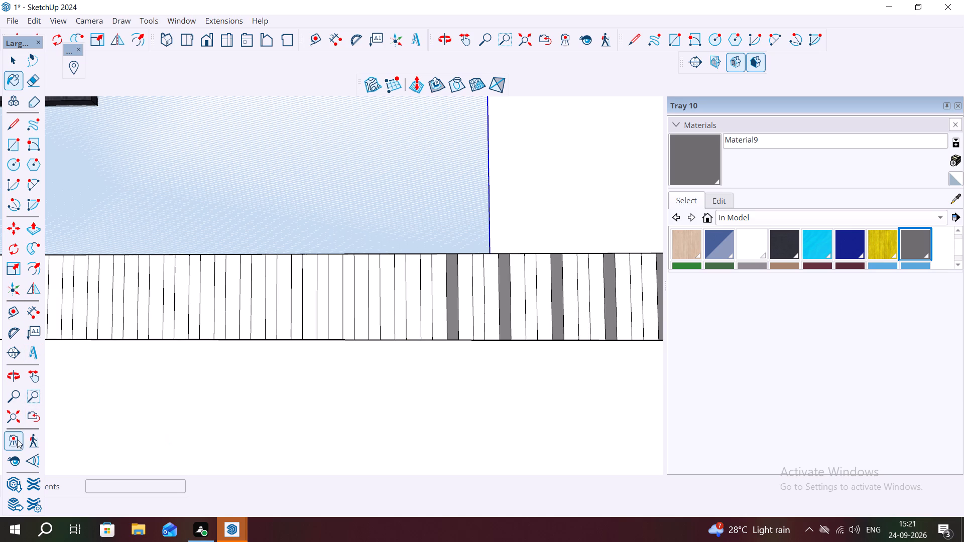
scroll(396, 347, "up", 3)
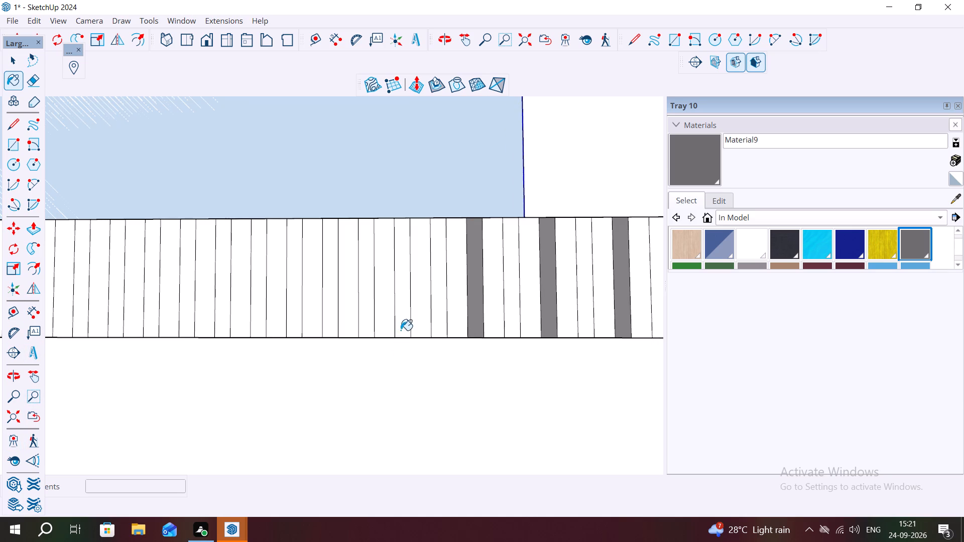
left_click(401, 330)
left_click(329, 327)
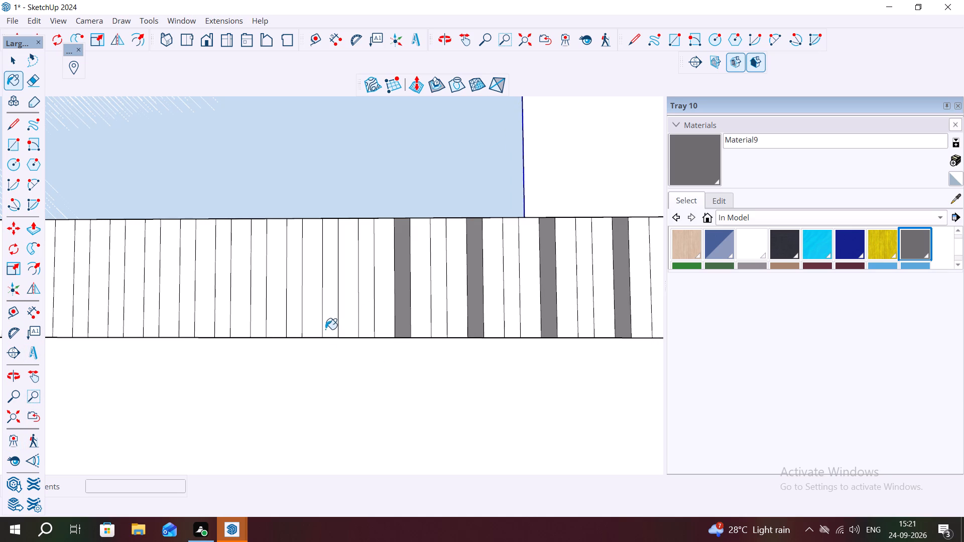
left_click(254, 337)
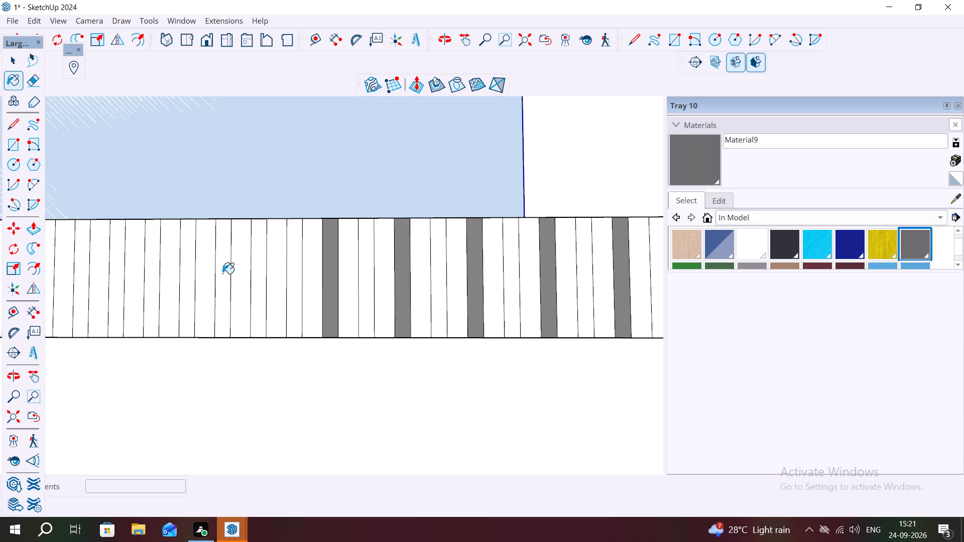
left_click(256, 322)
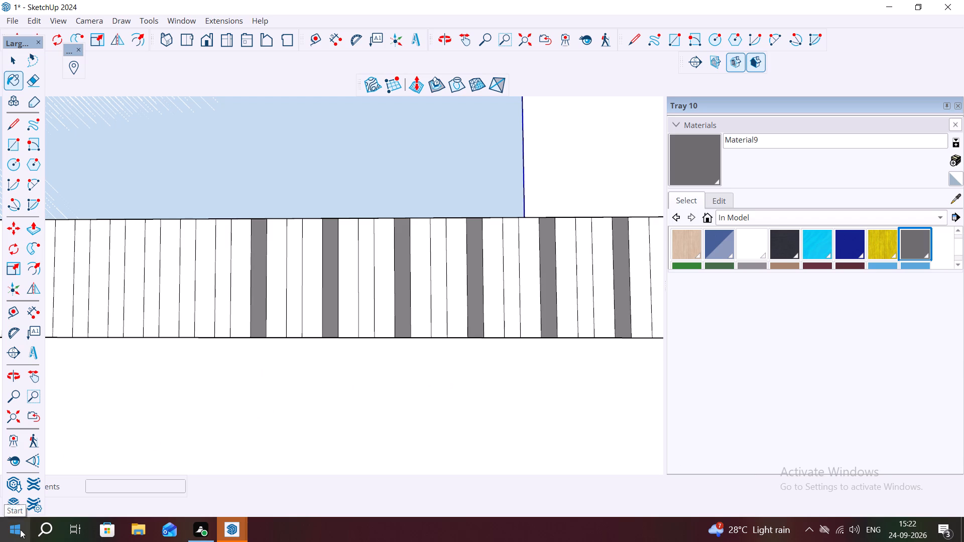
Paint every fourth white stripe with grey Material9, from the forty-eighth through the sixty-eighth stripe from the column.
scroll(218, 520, "down", 1)
scroll(316, 344, "down", 4)
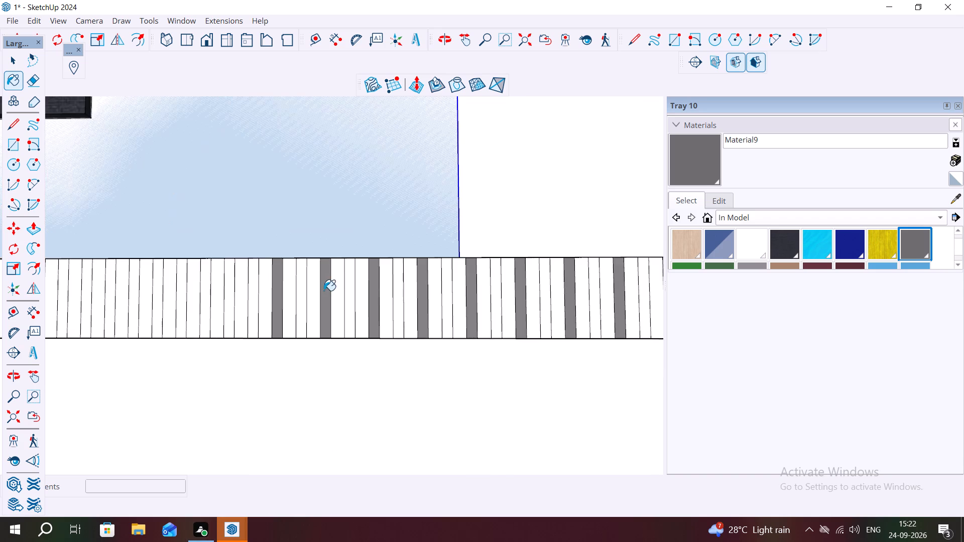
scroll(328, 293, "down", 1)
scroll(227, 324, "up", 7)
left_click(237, 326)
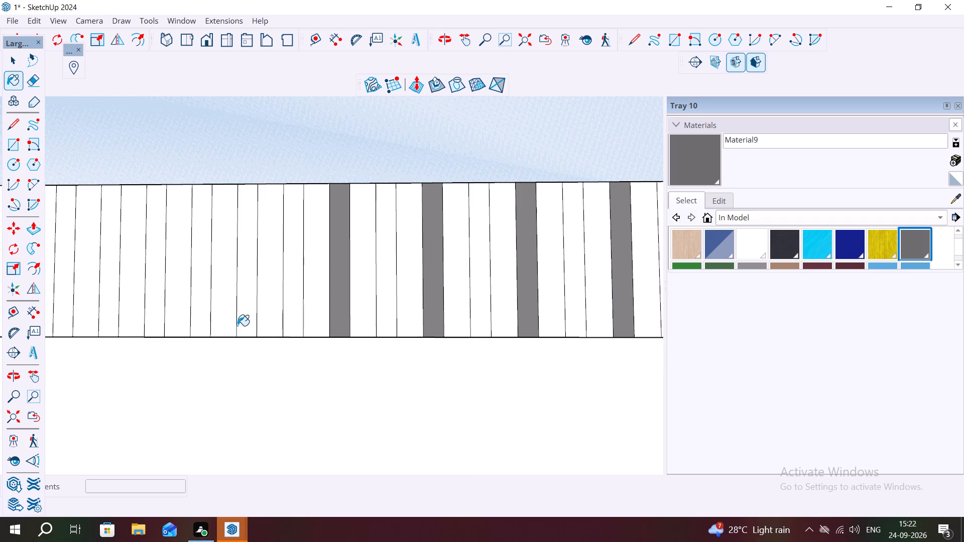
left_click(244, 318)
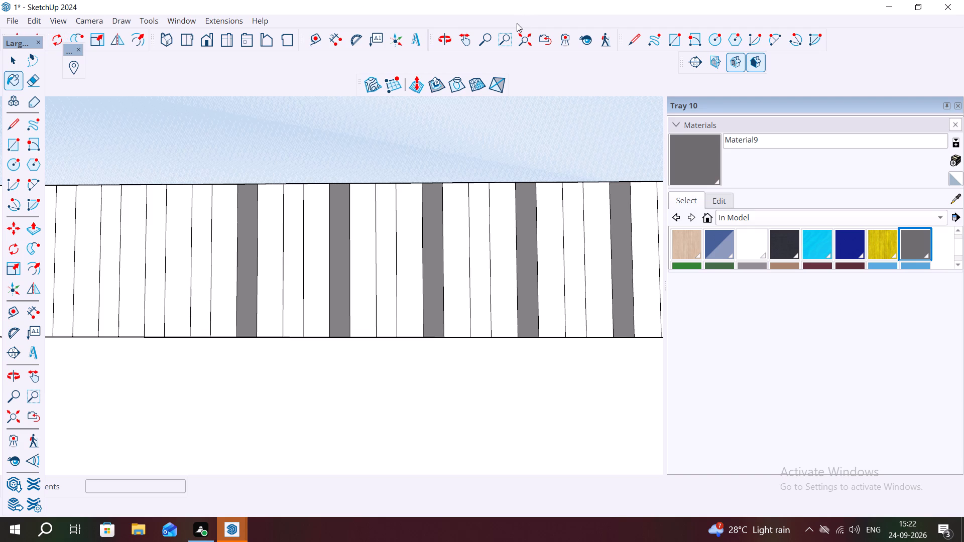
scroll(570, 97, "down", 7)
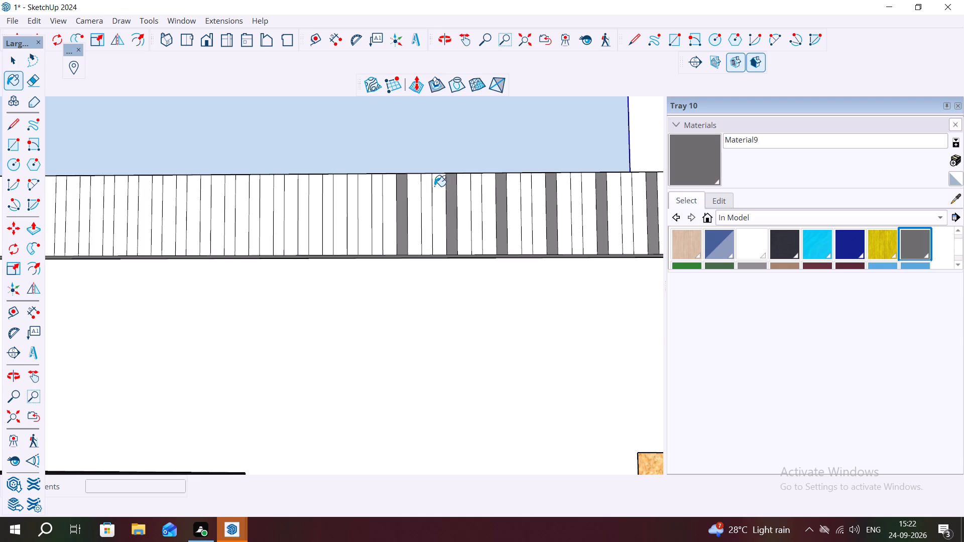
scroll(350, 214, "up", 4)
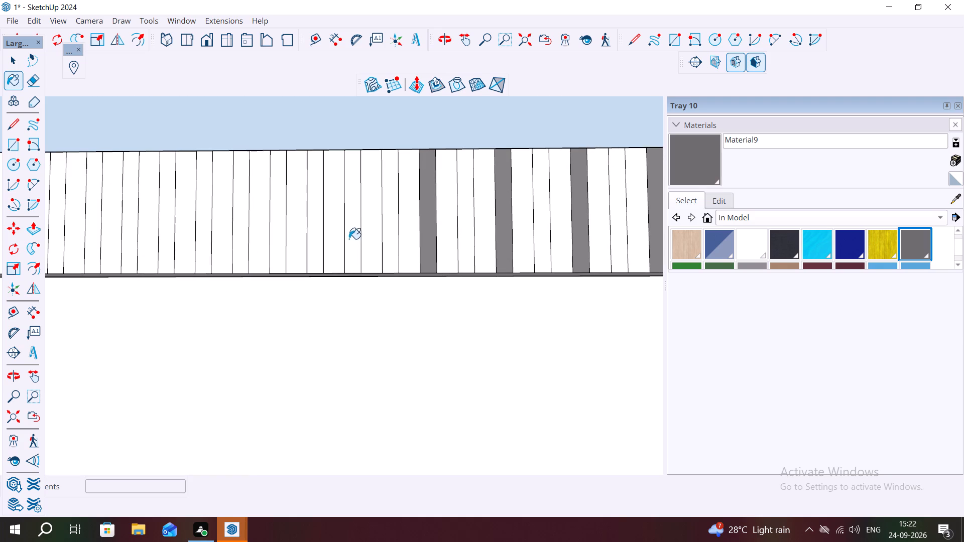
left_click(348, 247)
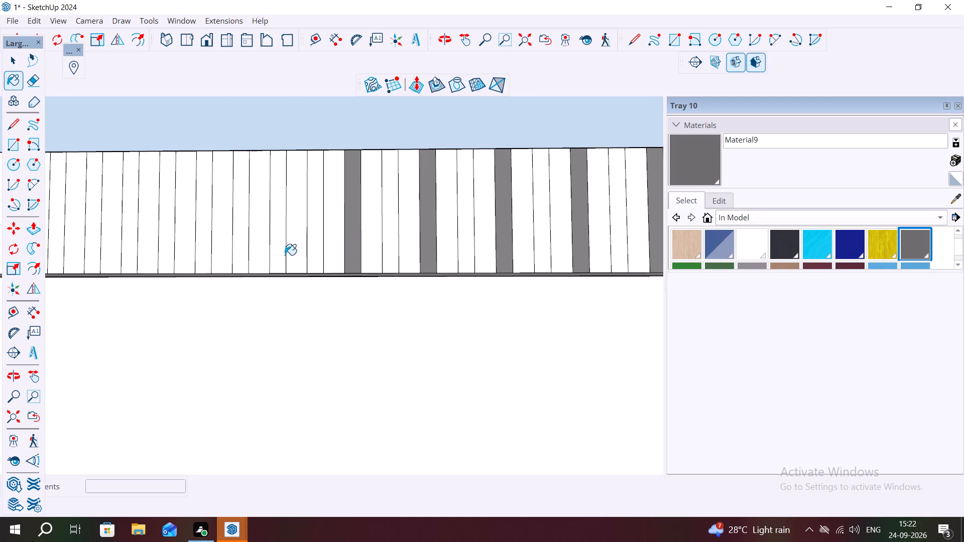
left_click(273, 257)
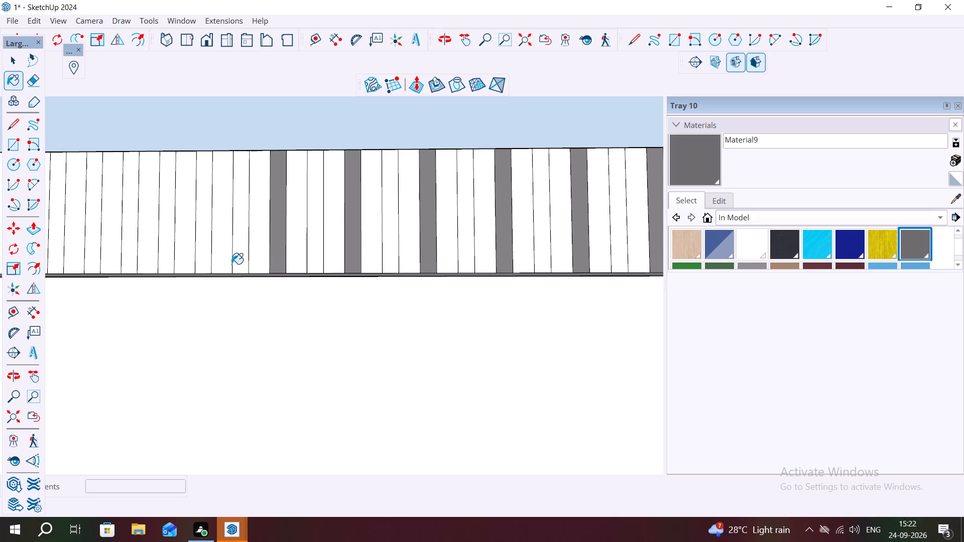
left_click(198, 272)
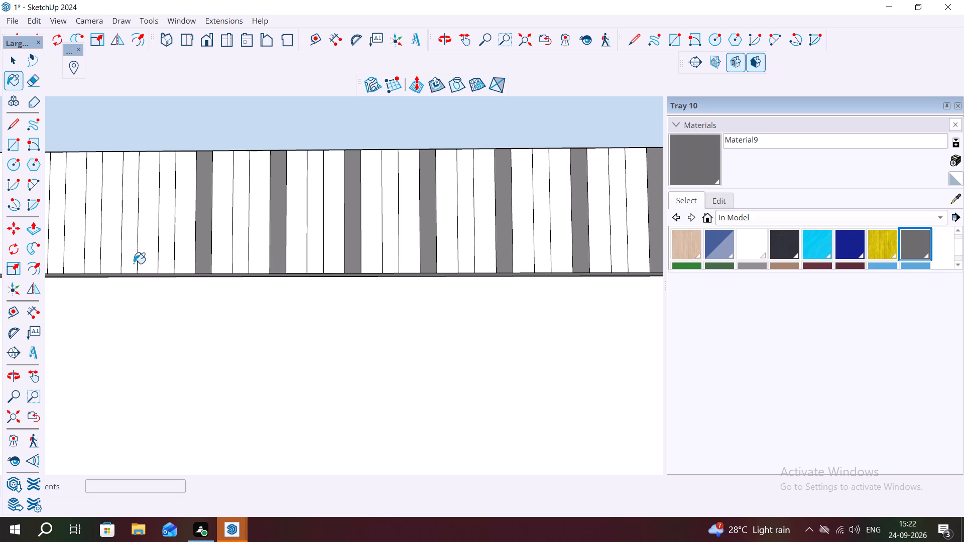
left_click(129, 264)
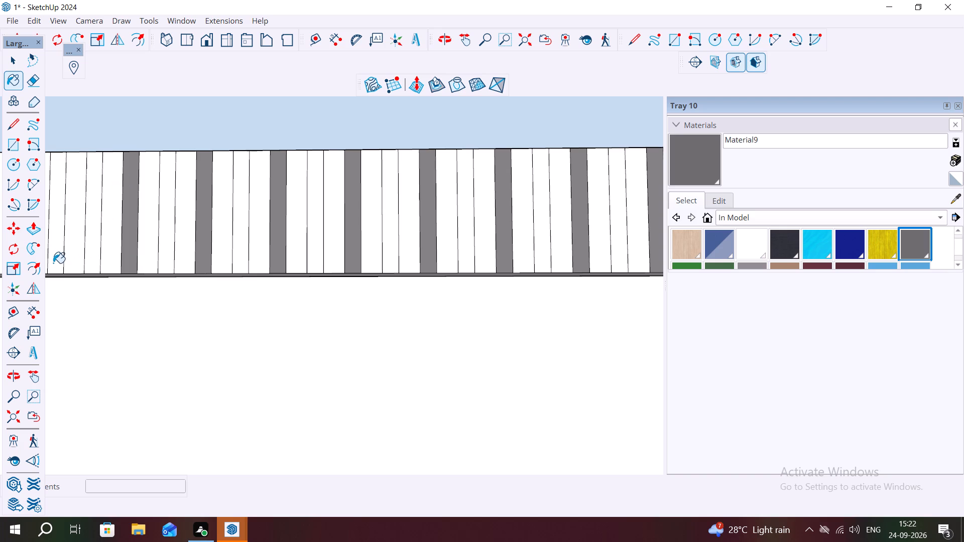
left_click(53, 263)
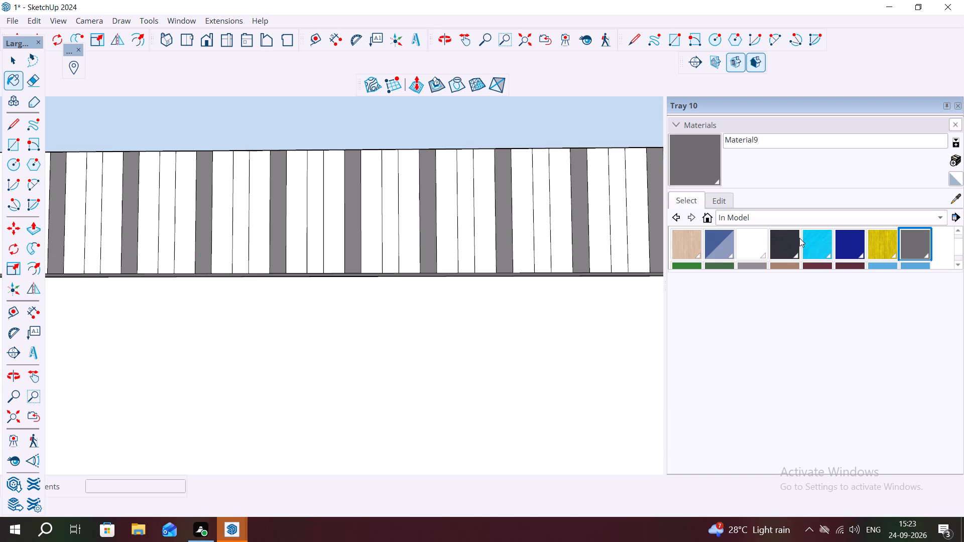
Paint the middle white stripe of each gap between grey stripes with cyan Material6, from the thirty-eighth to the sixty-sixth stripe from the column.
left_click(819, 244)
left_click(618, 227)
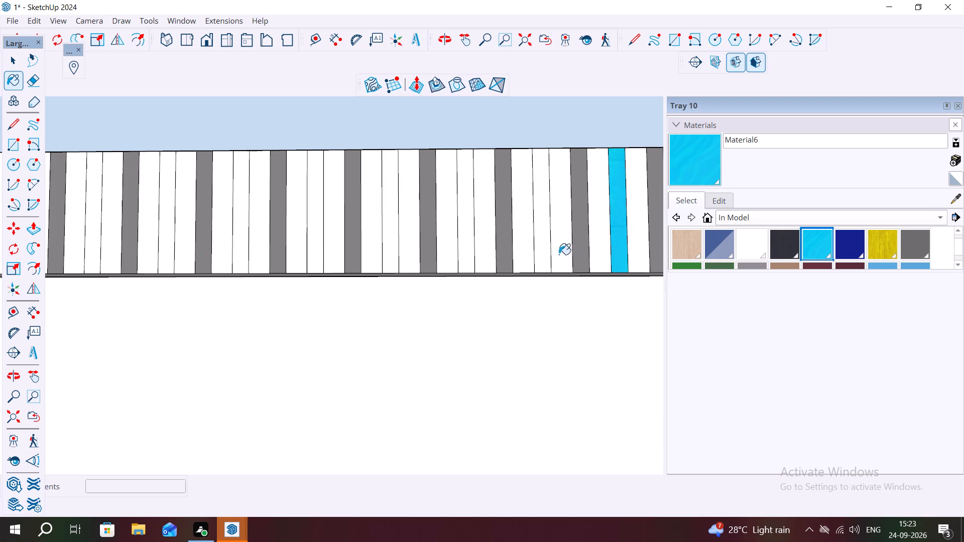
left_click(542, 252)
left_click(463, 261)
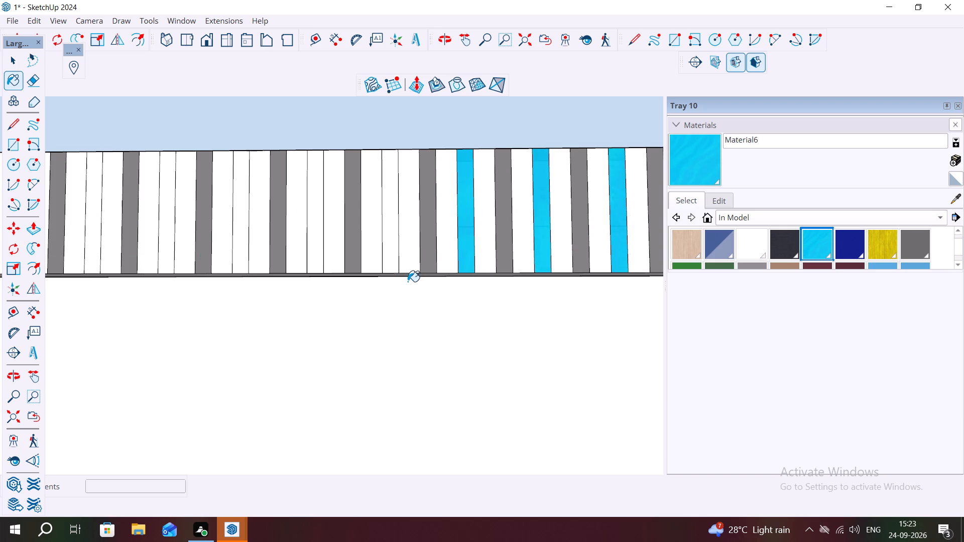
left_click(393, 270)
left_click(311, 263)
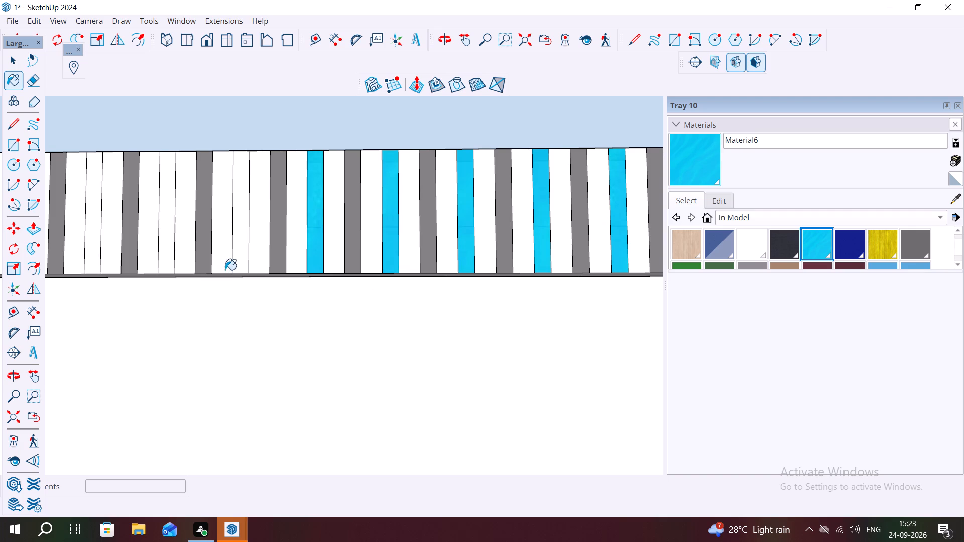
left_click(235, 272)
left_click(165, 267)
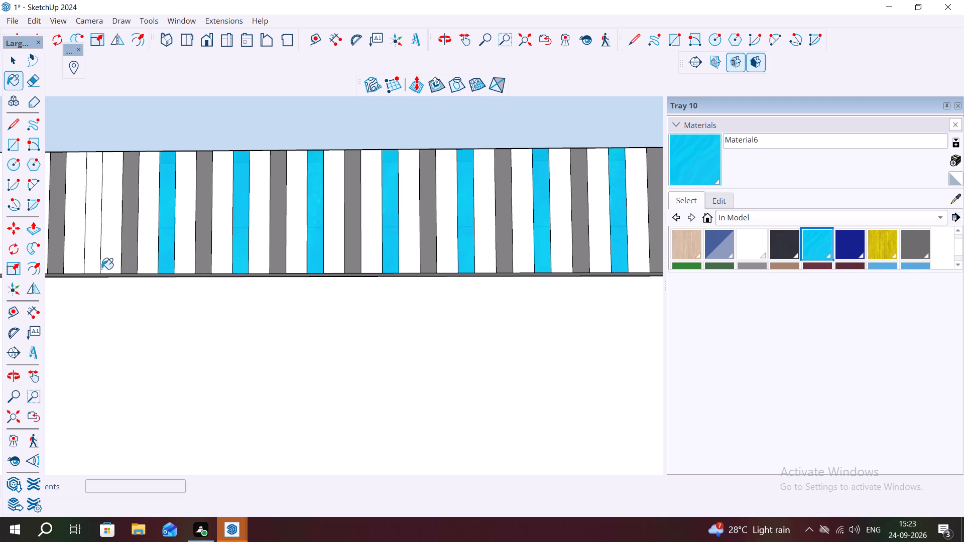
left_click(89, 264)
Paint the remaining middle white stripes between the grey ones nearer the column with cyan Material6, from the thirty-fourth back to the fourteenth.
scroll(109, 196, "down", 3)
scroll(471, 188, "down", 2)
left_click(541, 212)
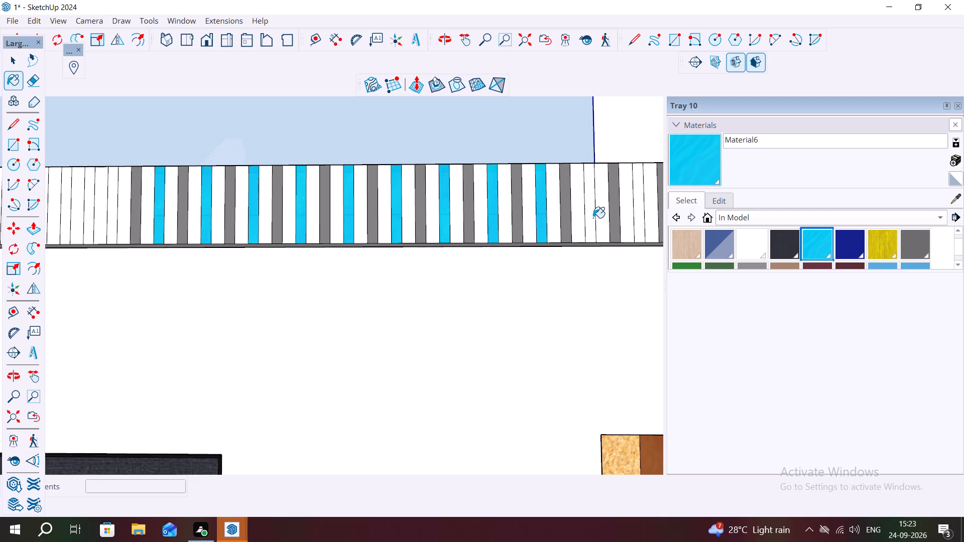
left_click(590, 218)
scroll(427, 152, "down", 3)
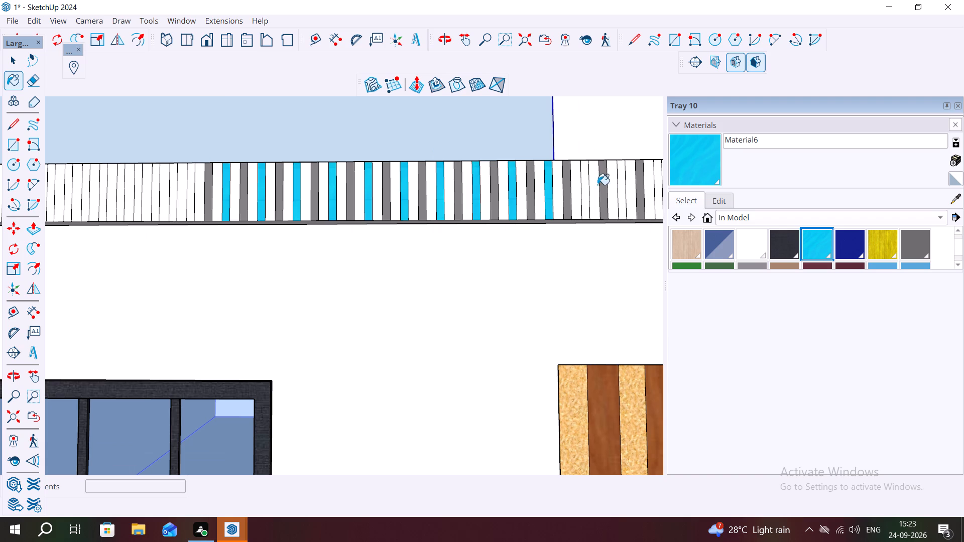
left_click(583, 186)
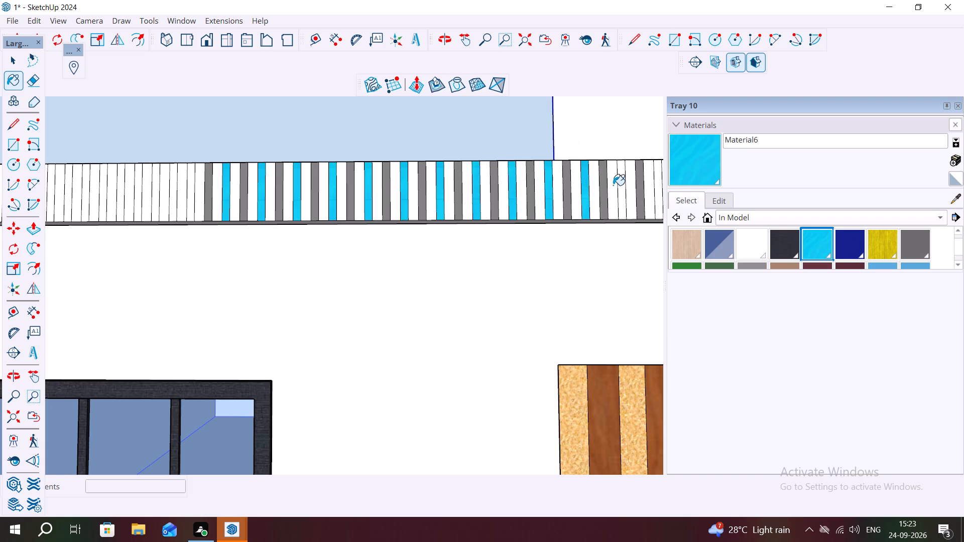
scroll(350, 151, "down", 5)
scroll(492, 161, "up", 3)
scroll(567, 175, "up", 3)
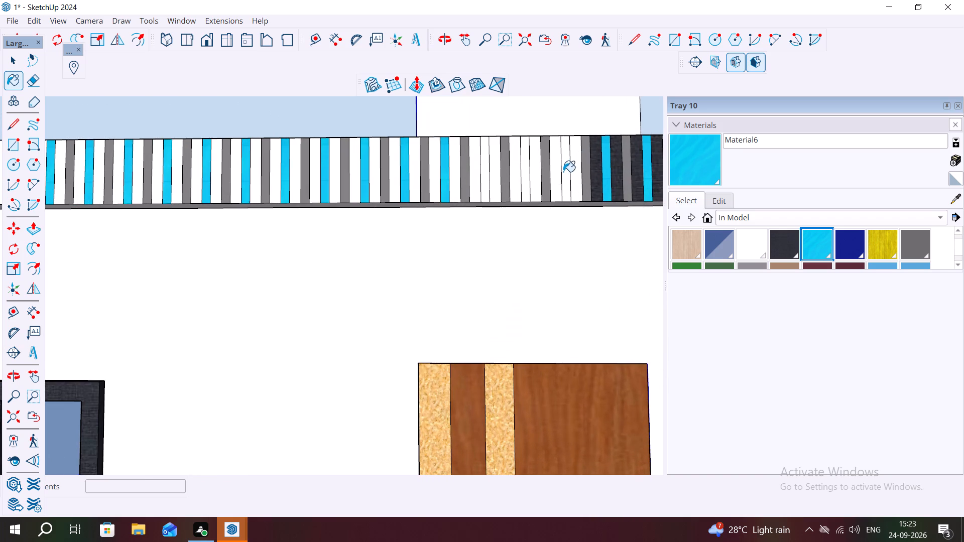
left_click(564, 172)
left_click(523, 176)
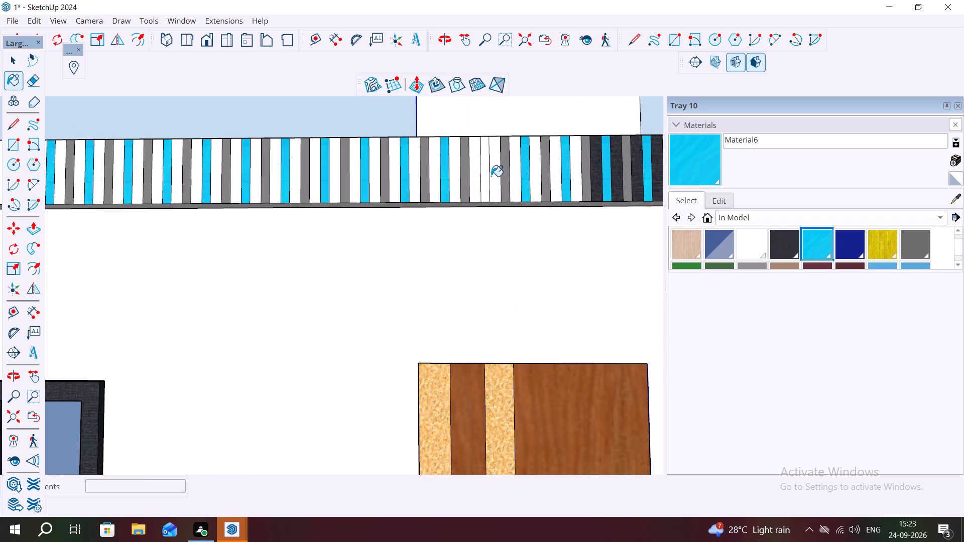
left_click(480, 178)
left_click(483, 192)
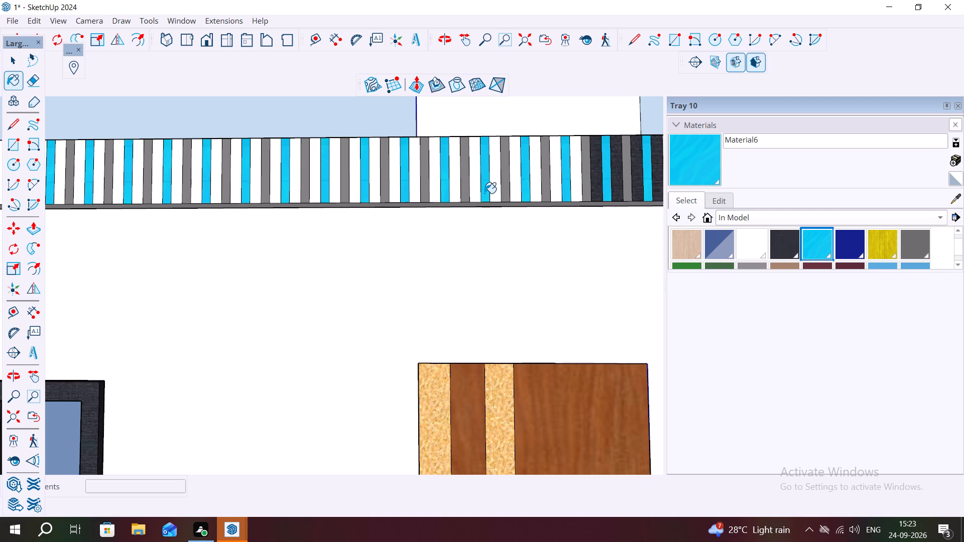
Paint the white stripes between the grey and cyan ones with dark Material5, from the thirteenth to the twenty-seventh stripe from the column.
left_click(765, 243)
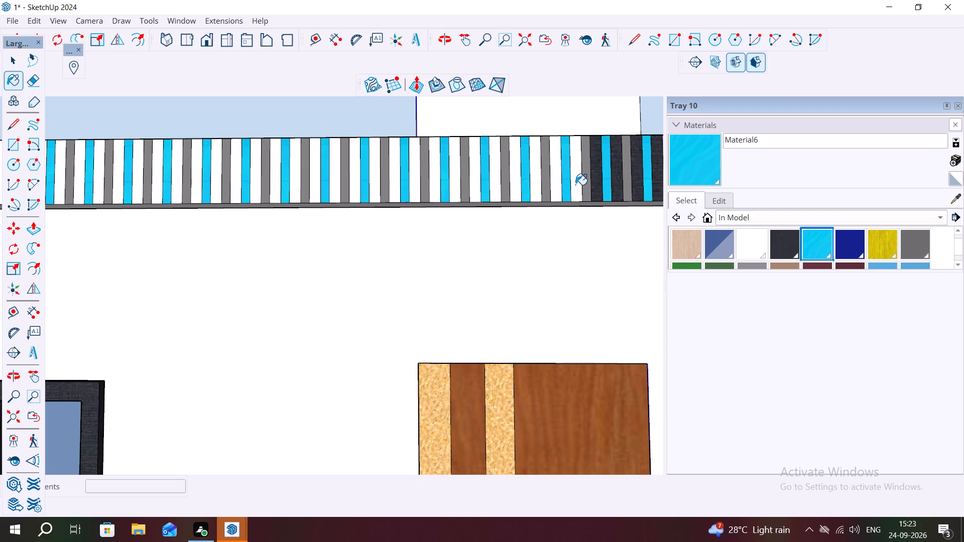
left_click(574, 186)
left_click(792, 244)
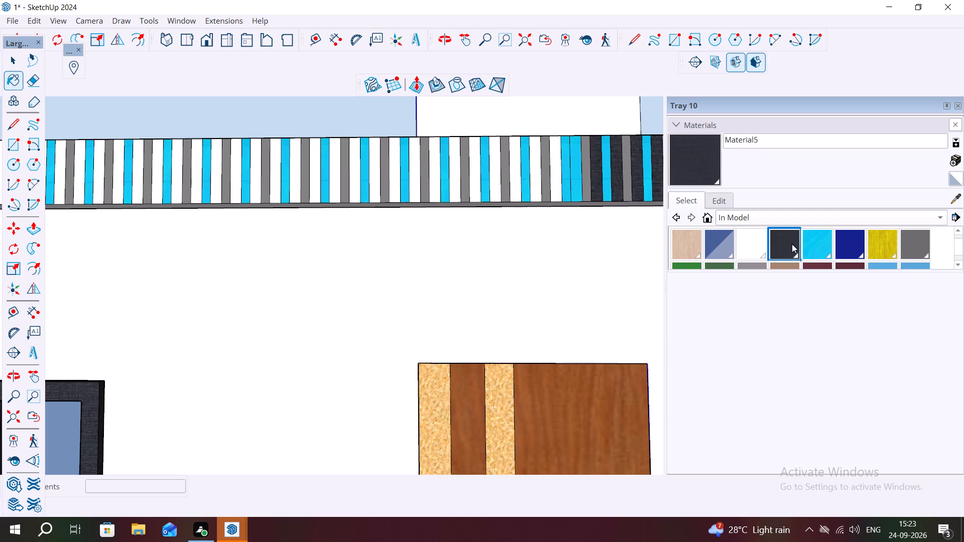
left_click(574, 191)
left_click(552, 196)
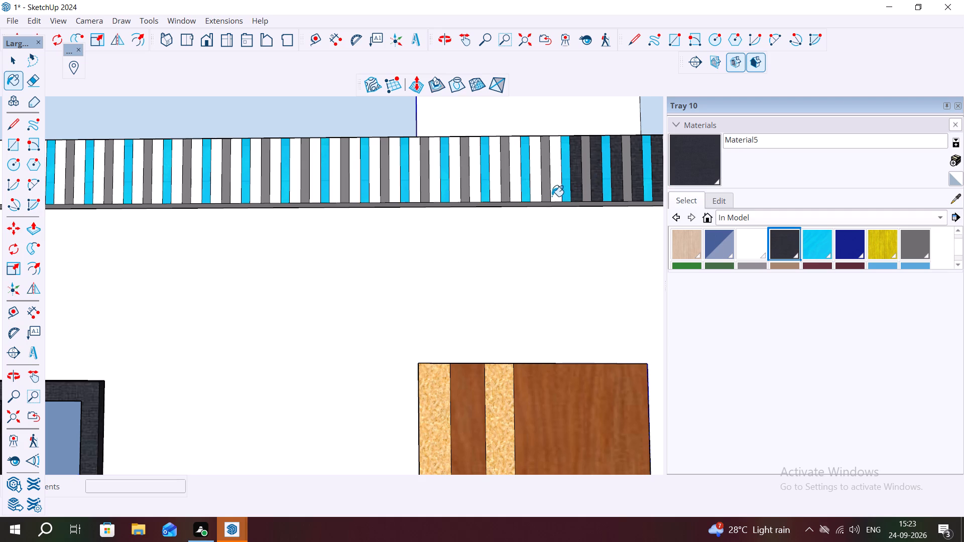
left_click(533, 196)
left_click(515, 195)
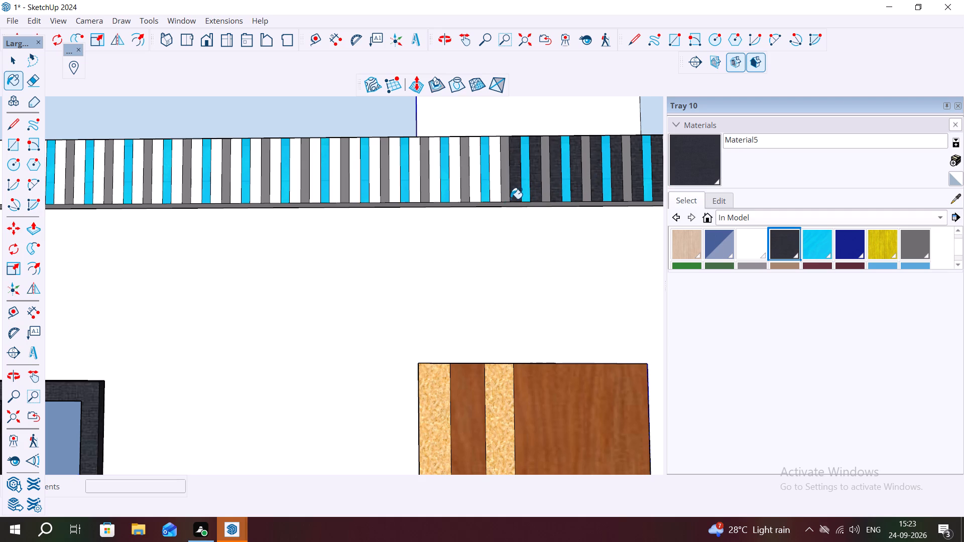
left_click(492, 201)
left_click(474, 200)
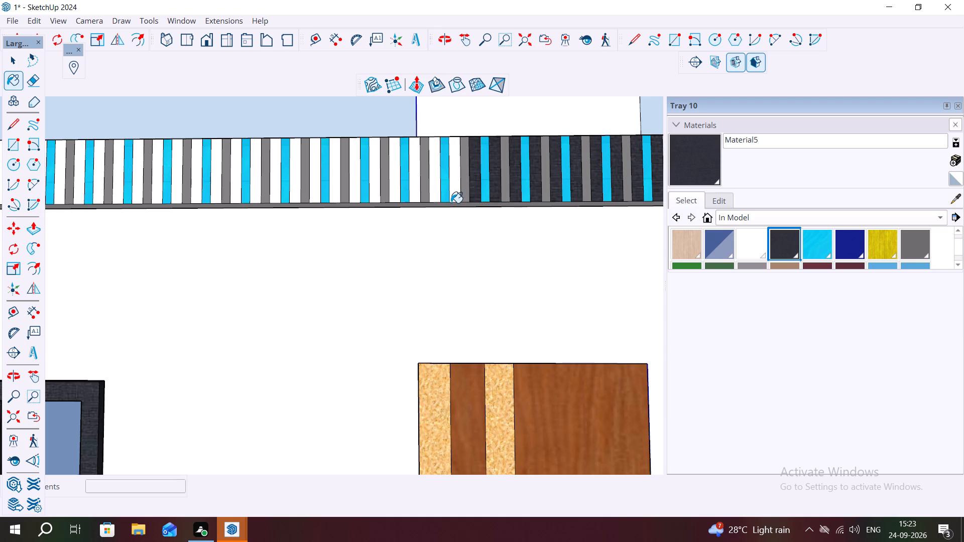
left_click(451, 203)
left_click(432, 200)
left_click(453, 195)
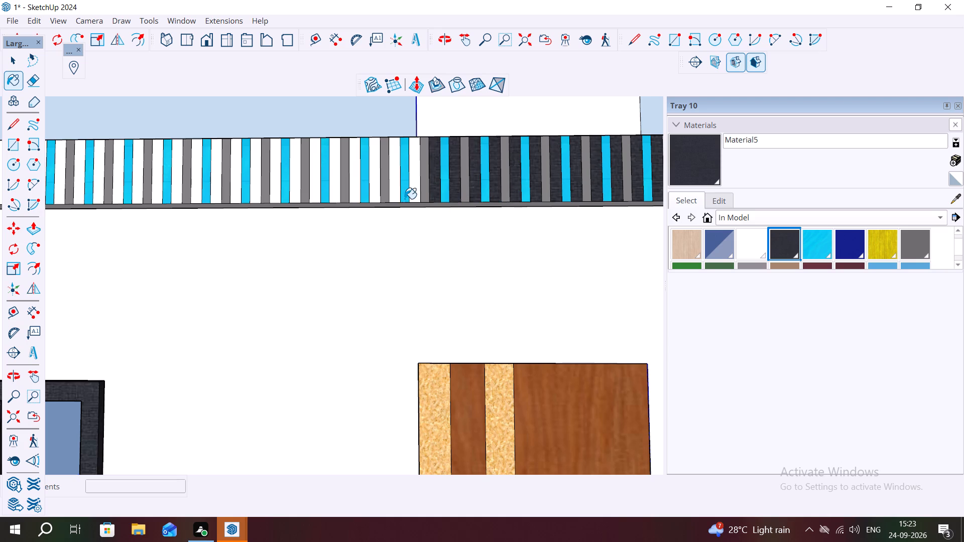
Continue filling the white gaps between cyan and grey stripes with dark Material5, from the twenty-ninth to the forty-third stripe from the column.
left_click(409, 198)
left_click(392, 202)
scroll(407, 196, "up", 3)
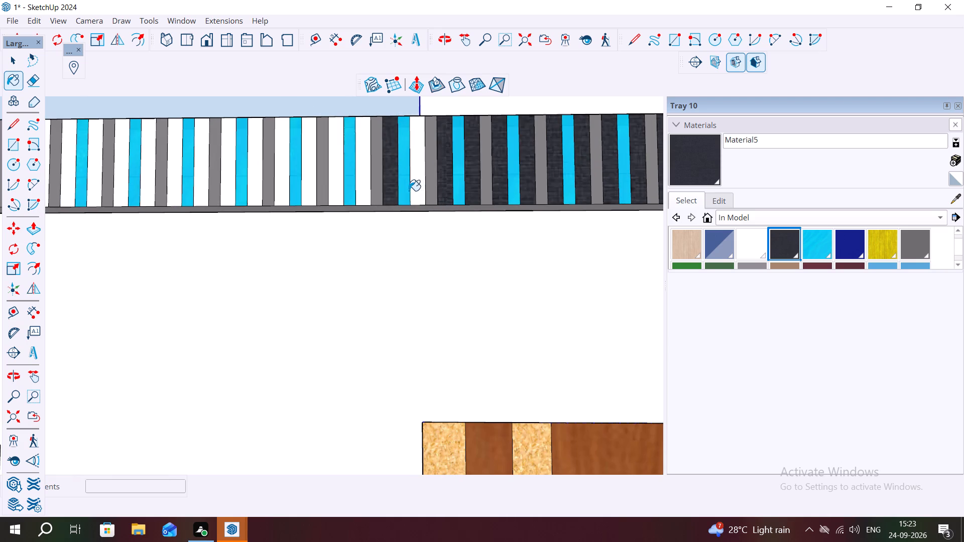
left_click(413, 191)
left_click(362, 200)
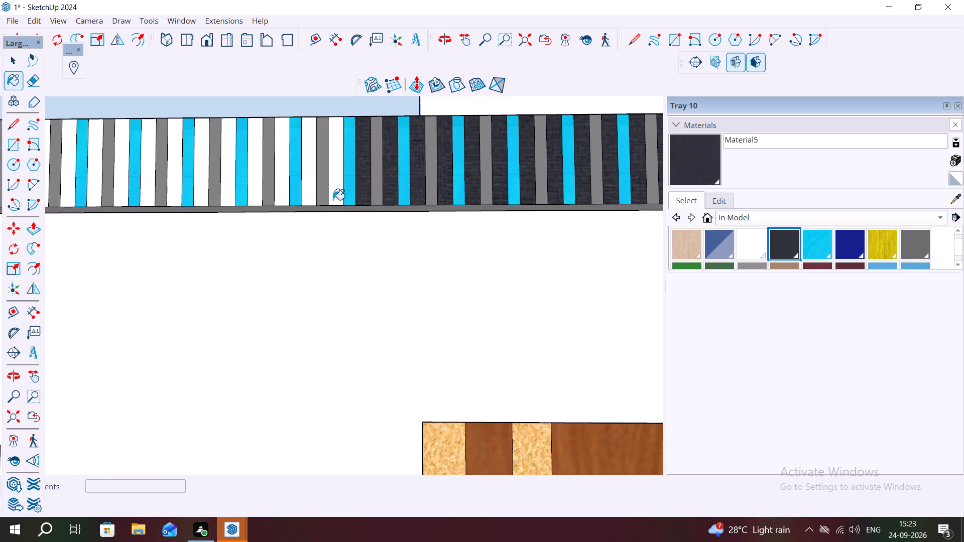
left_click(333, 200)
left_click(300, 197)
left_click(303, 203)
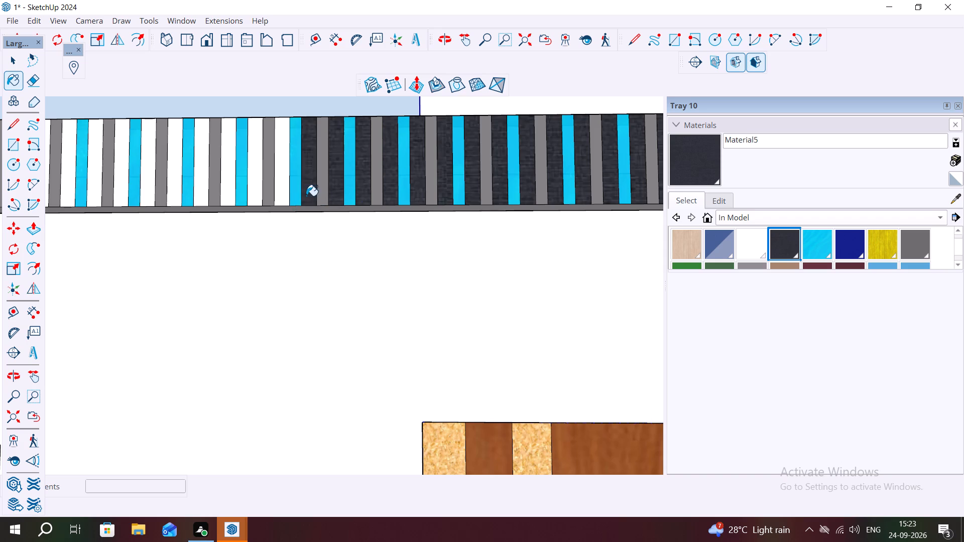
left_click(279, 198)
left_click(249, 205)
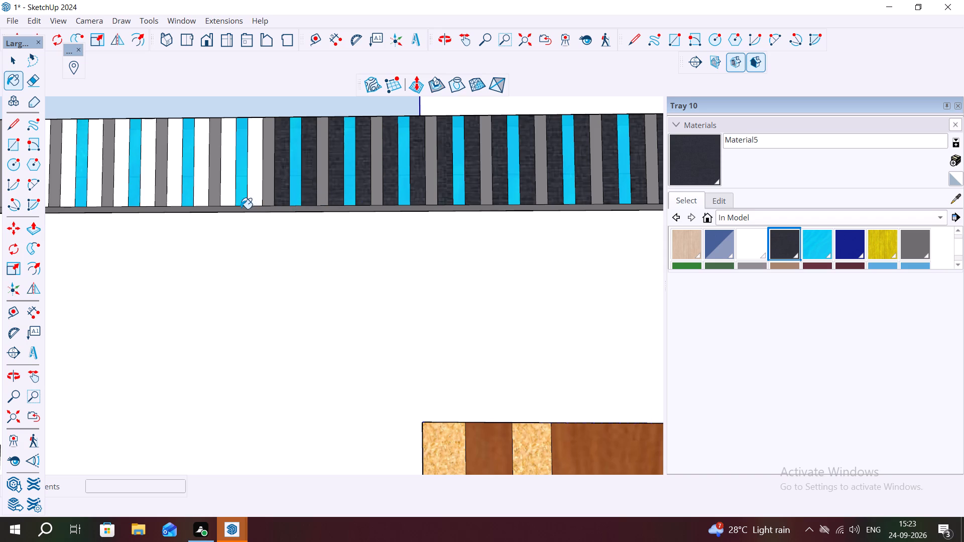
left_click(226, 194)
left_click(250, 198)
Paint the white odd-numbered stripes from the forty-fifth to the fifty-third from the column with dark Material5.
scroll(254, 201, "down", 3)
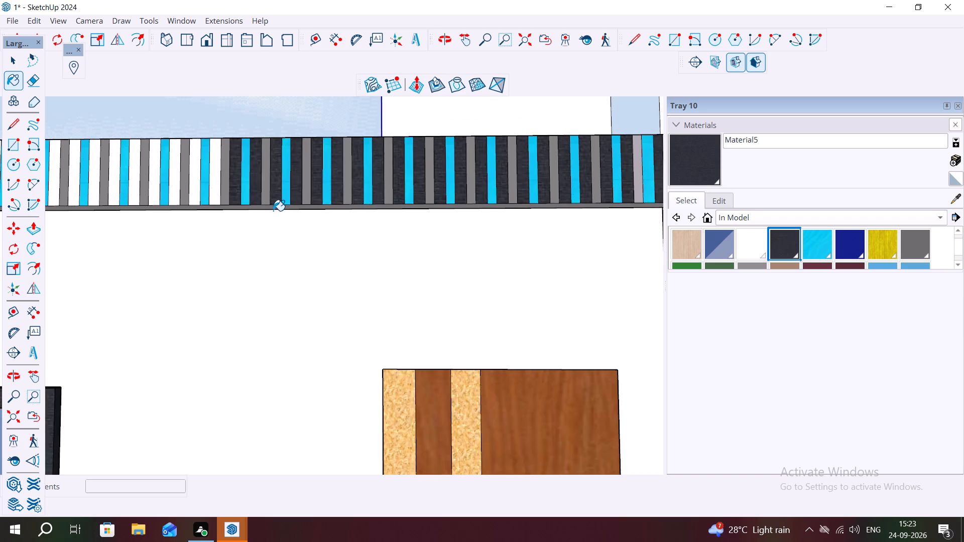
scroll(273, 211, "down", 3)
scroll(217, 187, "up", 3)
left_click(234, 187)
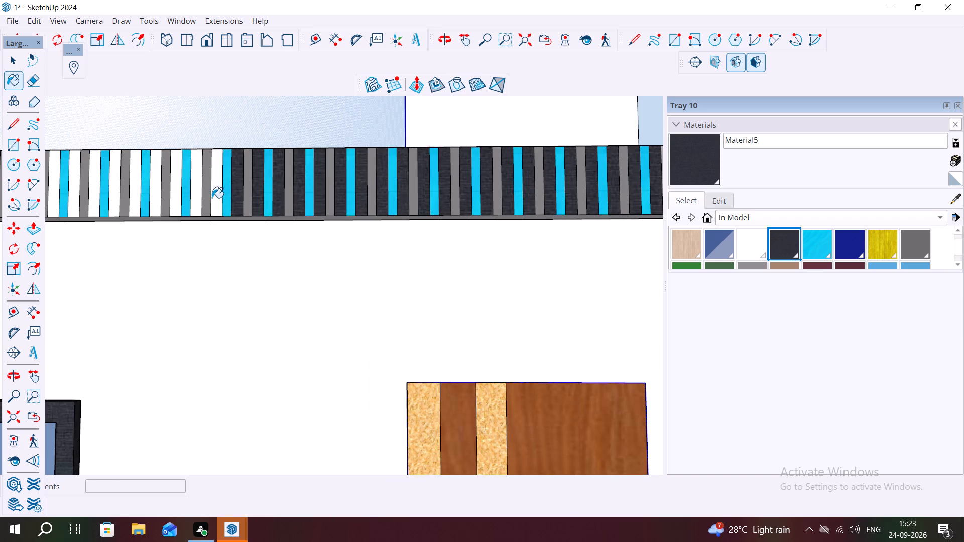
left_click(215, 198)
left_click(190, 204)
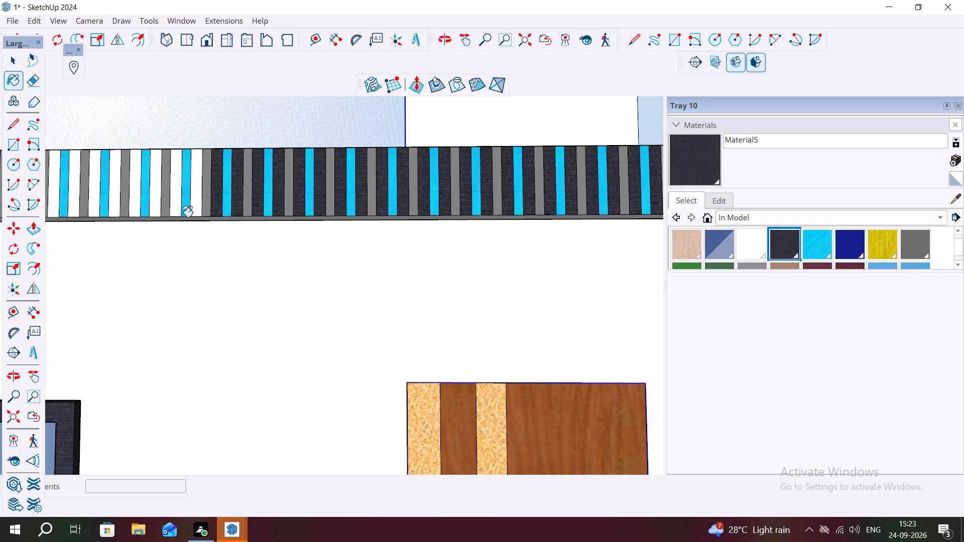
scroll(193, 199, "up", 3)
left_click(193, 198)
left_click(169, 208)
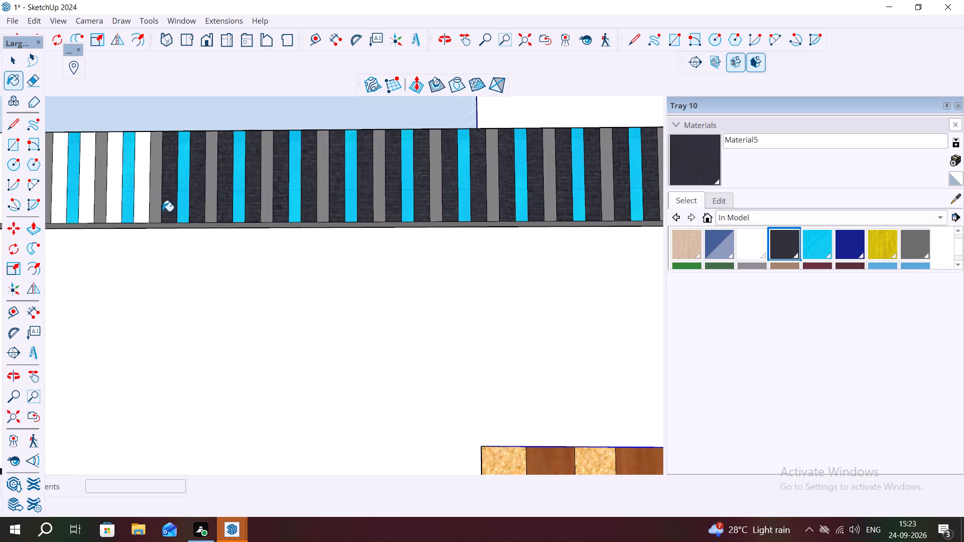
left_click(141, 207)
Fill the remaining white gaps between grey and cyan stripes with dark Material5, from the sixty-seventh stripe back to the fifty-fifth.
scroll(263, 231, "down", 3)
scroll(432, 266, "down", 3)
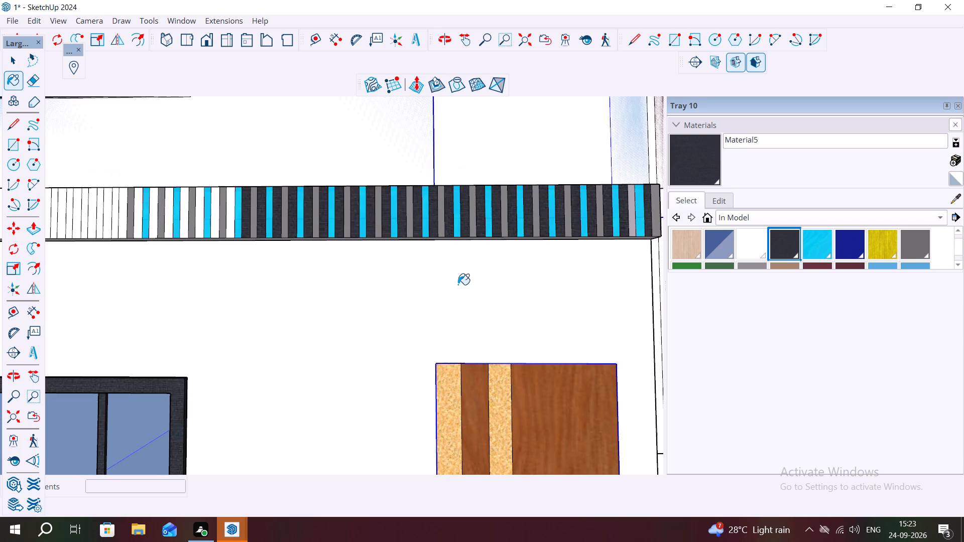
scroll(137, 226, "up", 7)
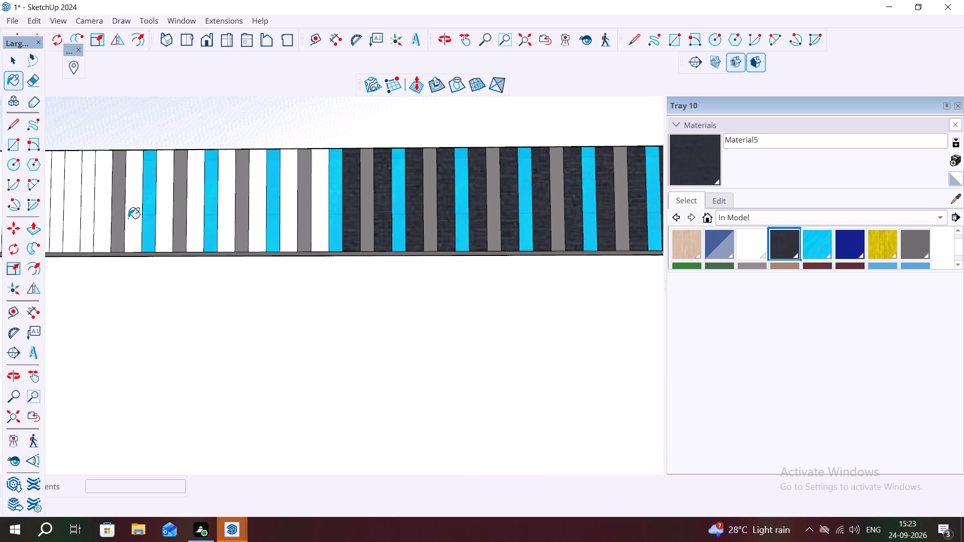
left_click(128, 218)
left_click(162, 220)
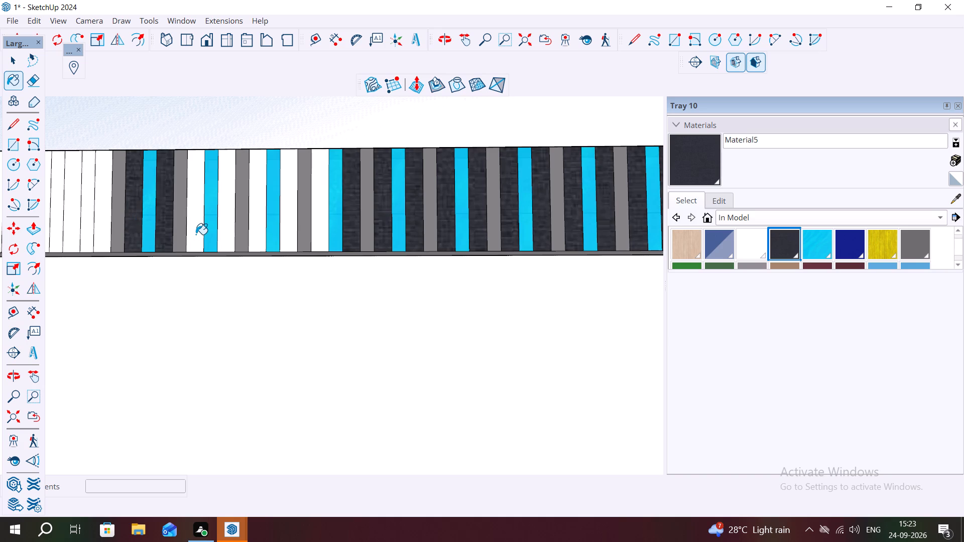
left_click(196, 234)
left_click(221, 229)
left_click(256, 223)
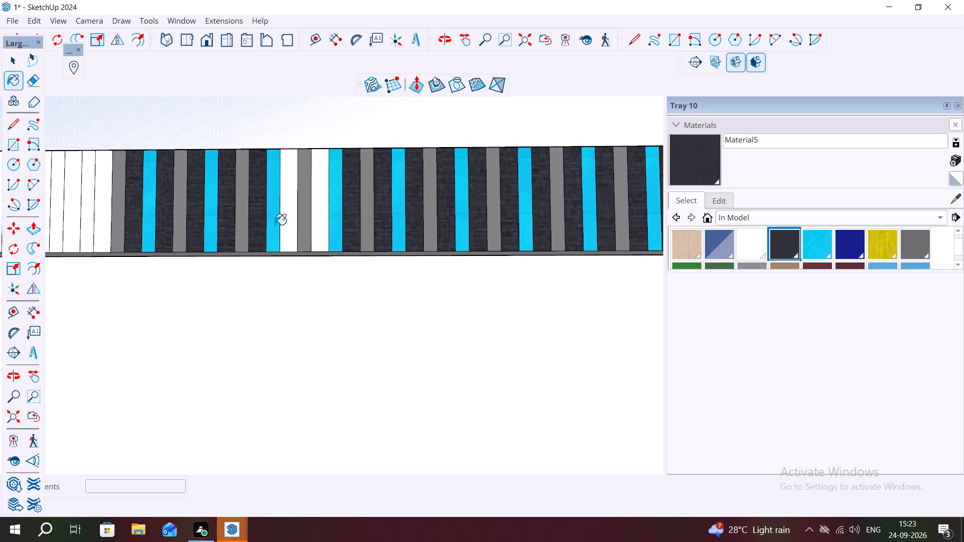
left_click(283, 223)
left_click(313, 234)
Paint the white seventieth stripe from the column, two beyond the outermost grey one, with cyan Material6.
scroll(325, 282, "down", 6)
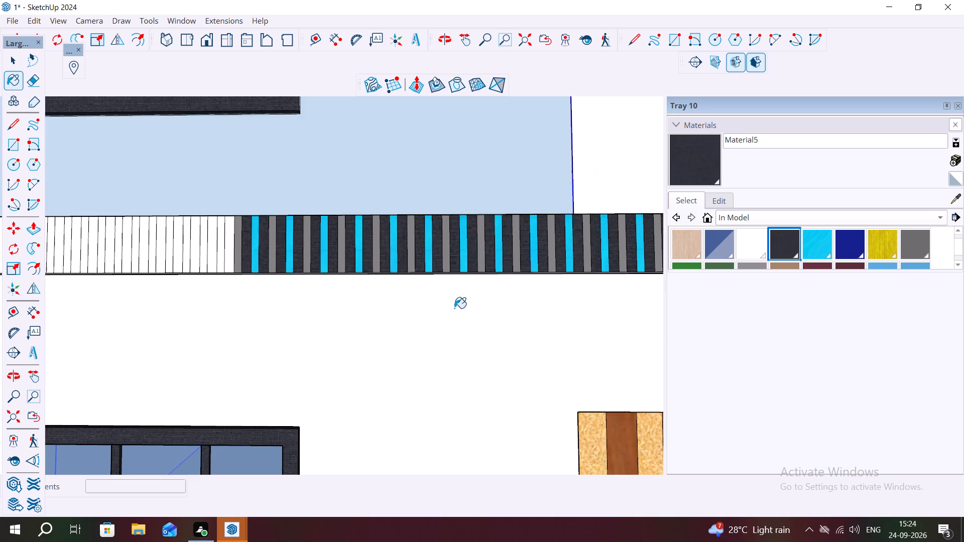
scroll(268, 240, "down", 3)
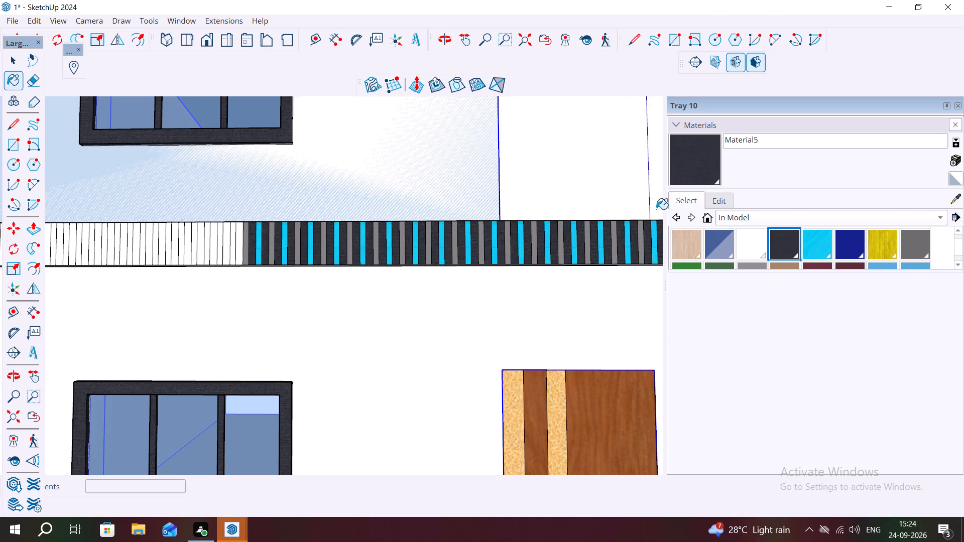
left_click(806, 246)
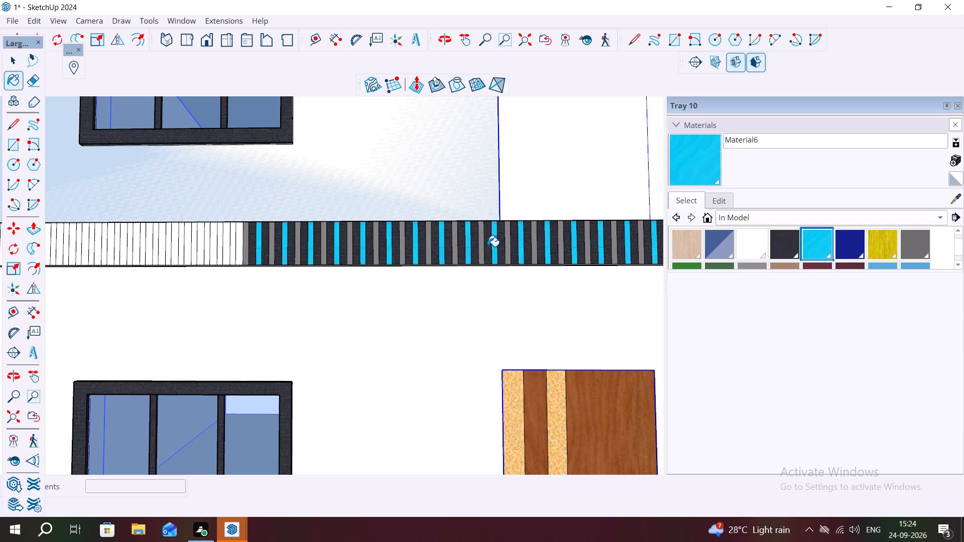
scroll(235, 264, "up", 6)
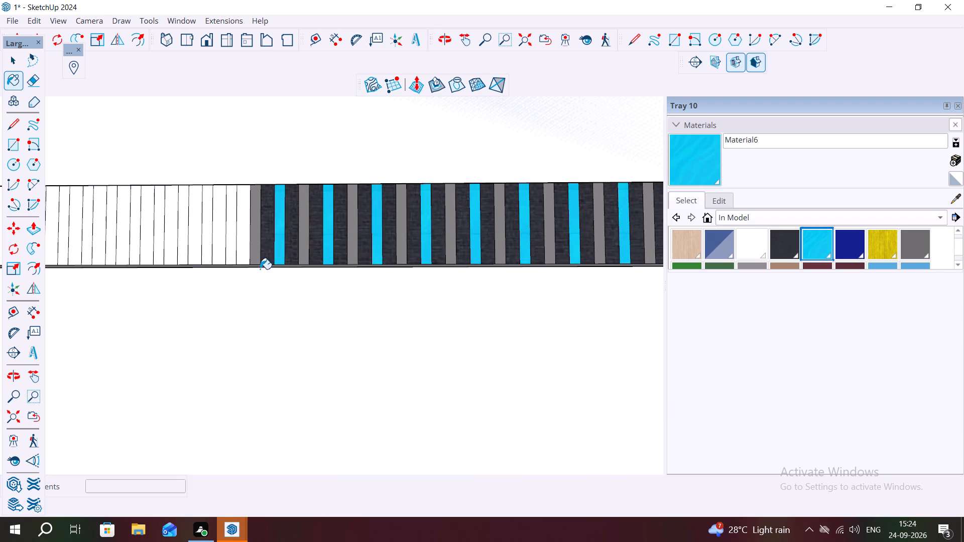
scroll(246, 253, "up", 5)
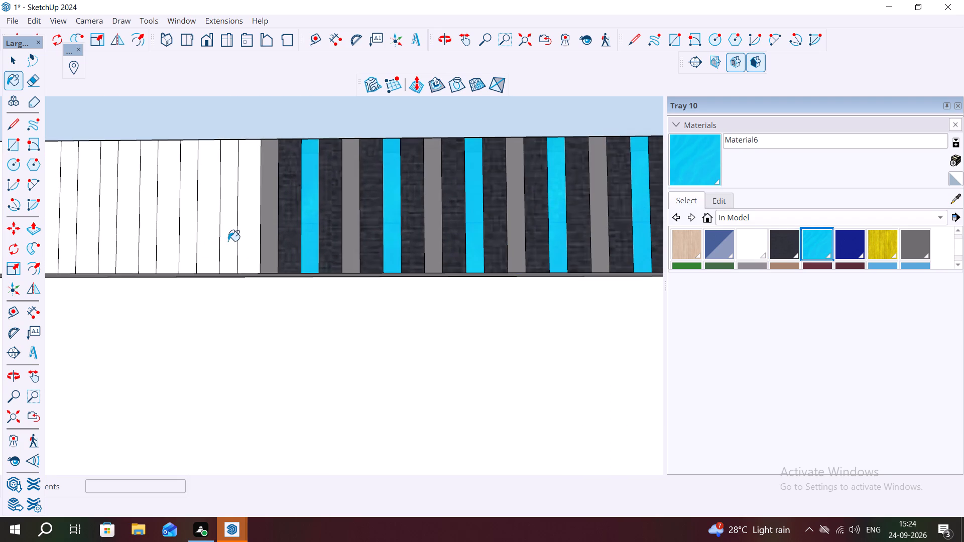
left_click(229, 241)
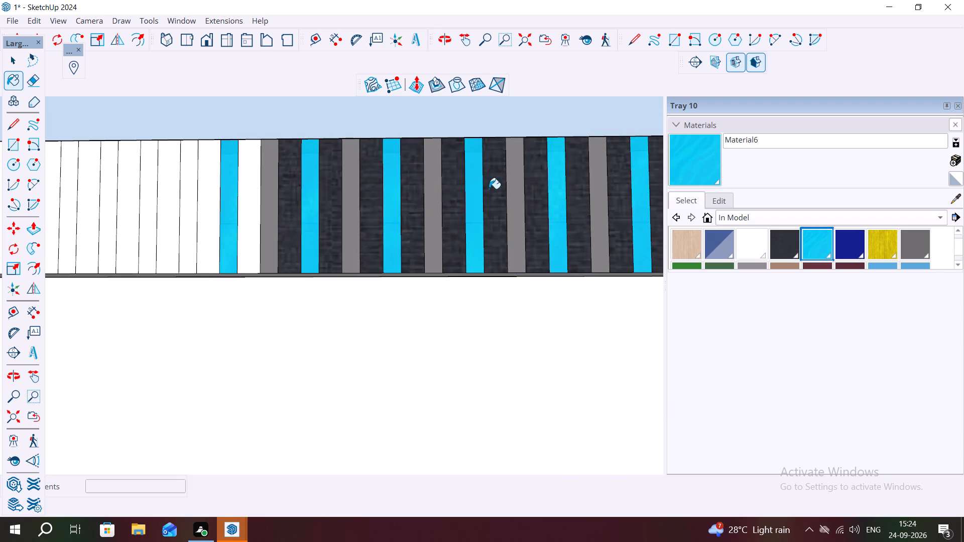
Sample grey Material9 from a painted stripe and apply it to the white seventy-second stripe from the column.
key("Escape")
key("space")
left_click(267, 196)
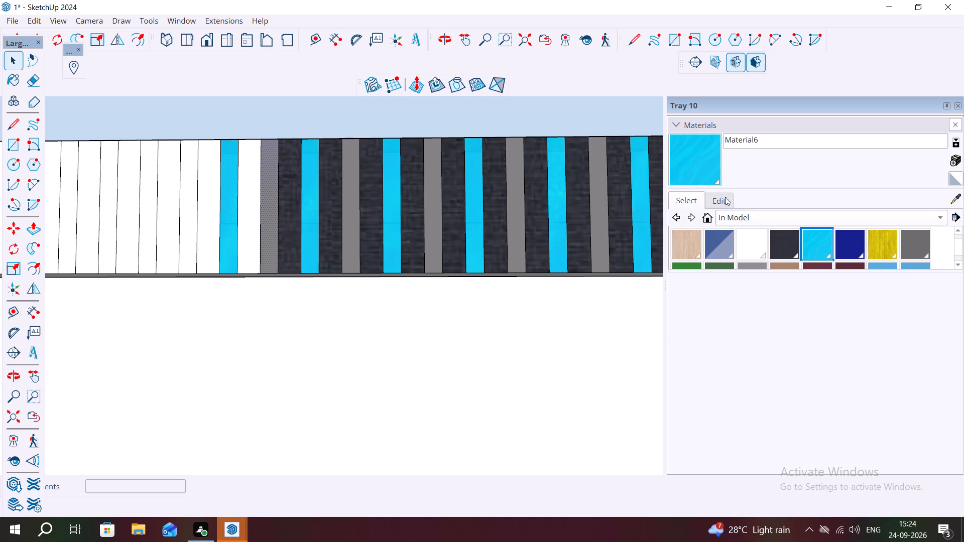
left_click(954, 197)
left_click(352, 234)
left_click(264, 242)
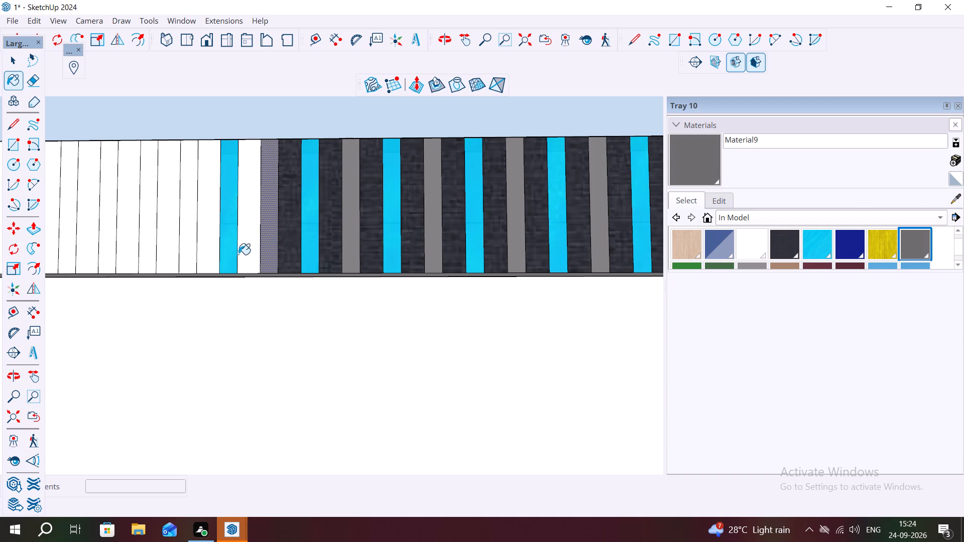
left_click(188, 241)
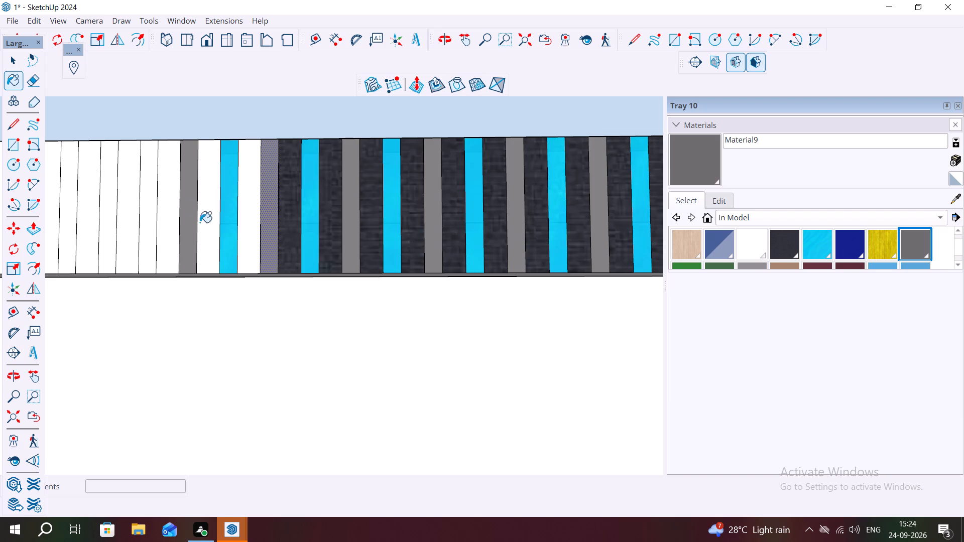
Paint the white seventy-sixth, eightieth, eighty-fourth, eighty-fifth and eighty-eighth stripes from the column with grey Material9.
scroll(222, 109, "down", 6)
scroll(293, 231, "up", 4)
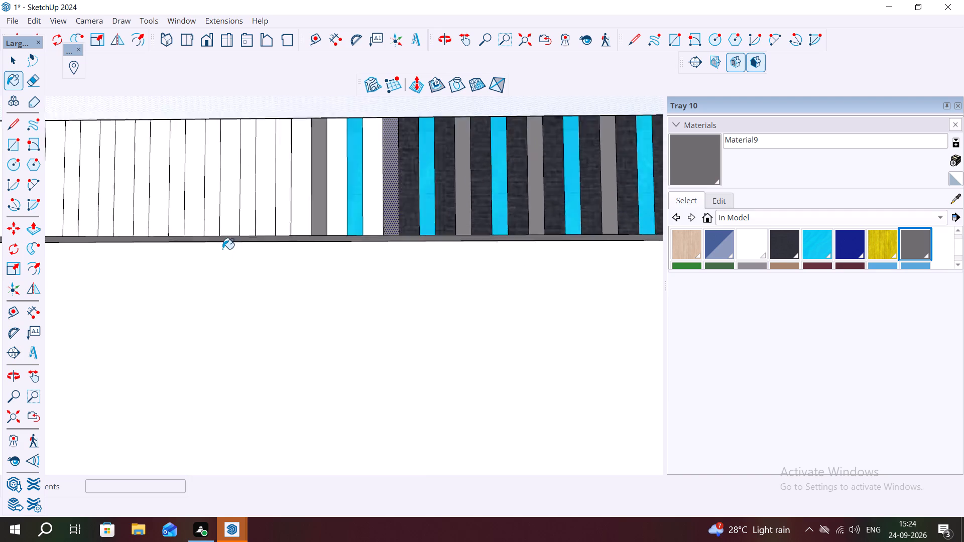
scroll(222, 249, "up", 3)
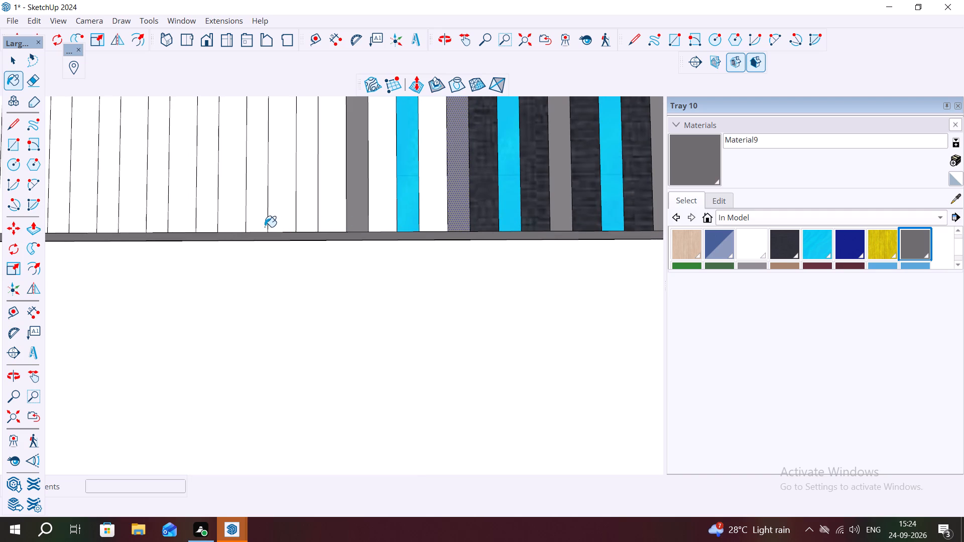
left_click(254, 231)
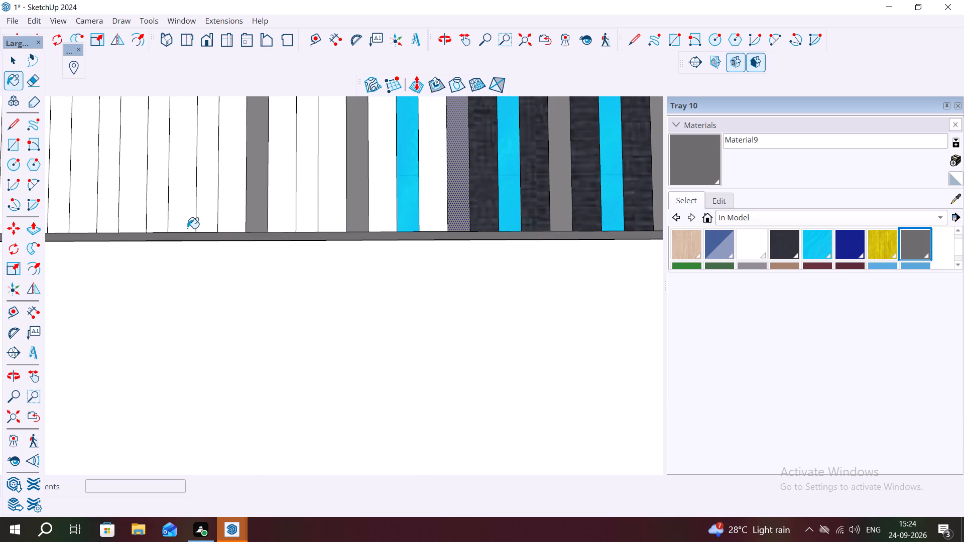
left_click(153, 193)
scroll(489, 278, "down", 3)
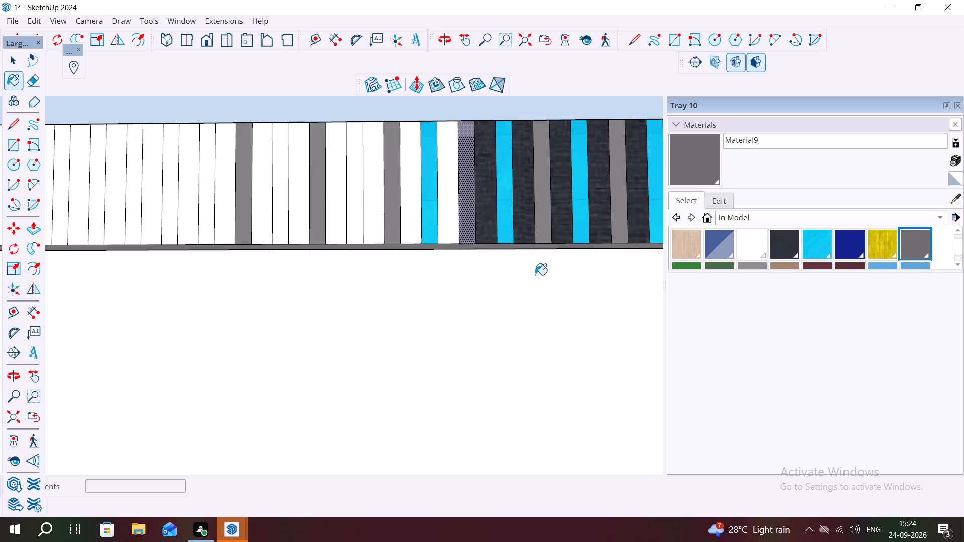
scroll(535, 275, "down", 3)
scroll(306, 270, "up", 3)
scroll(218, 242, "up", 3)
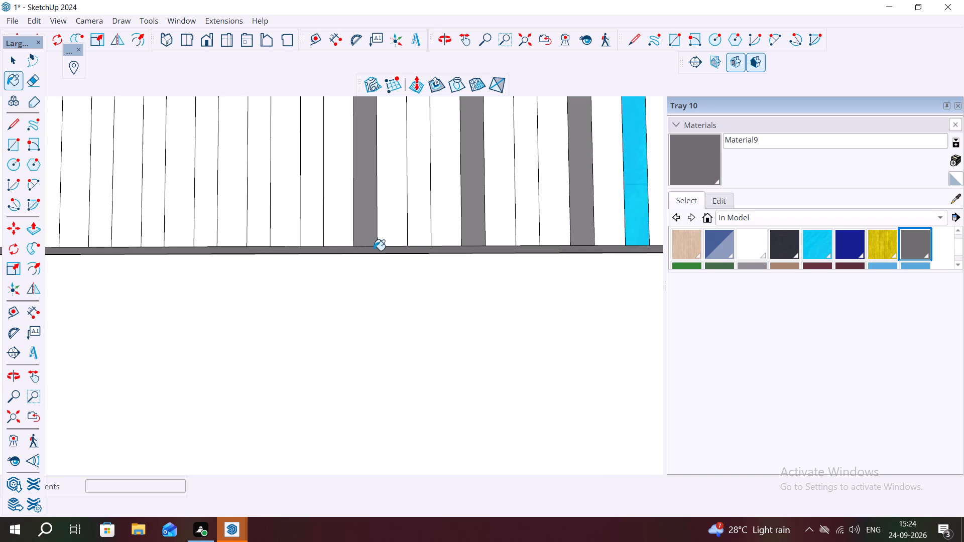
left_click(224, 234)
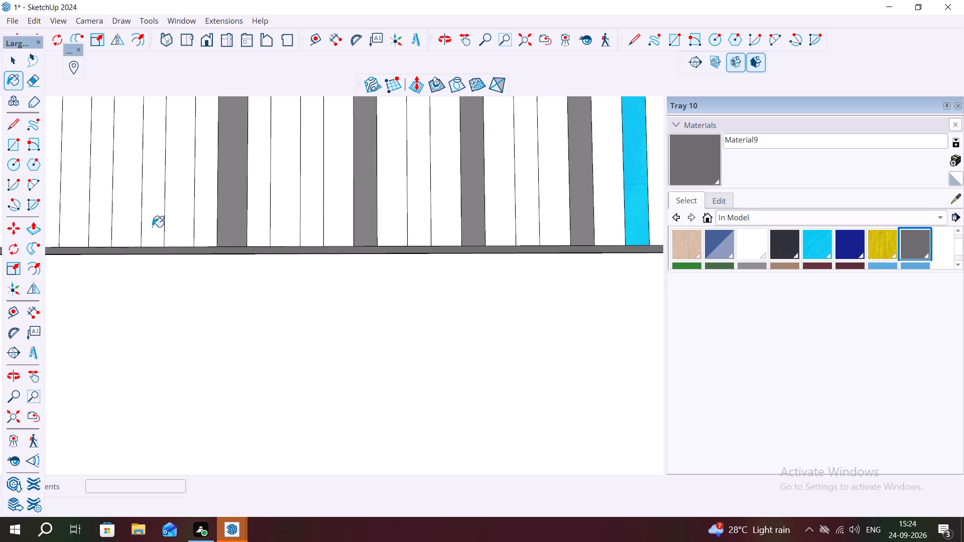
scroll(161, 231, "down", 2)
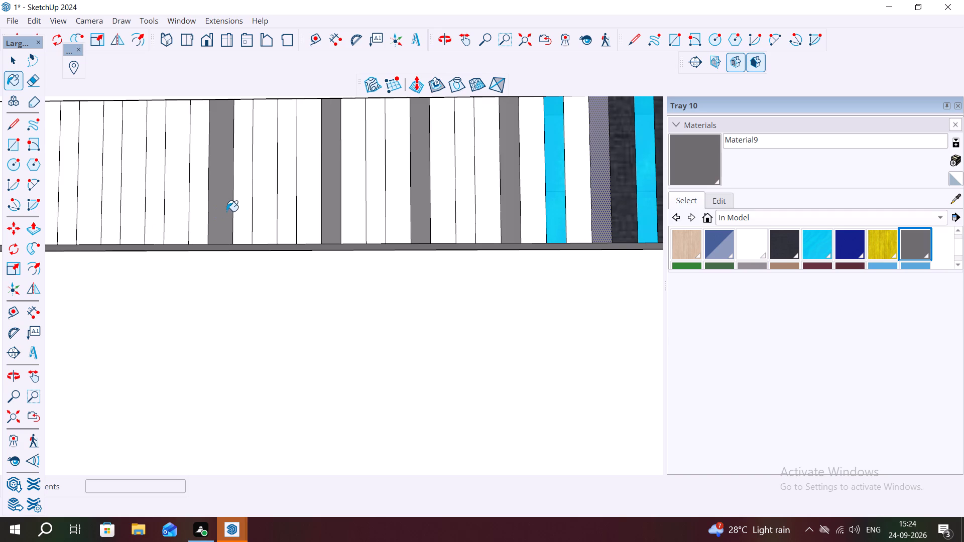
left_click(238, 211)
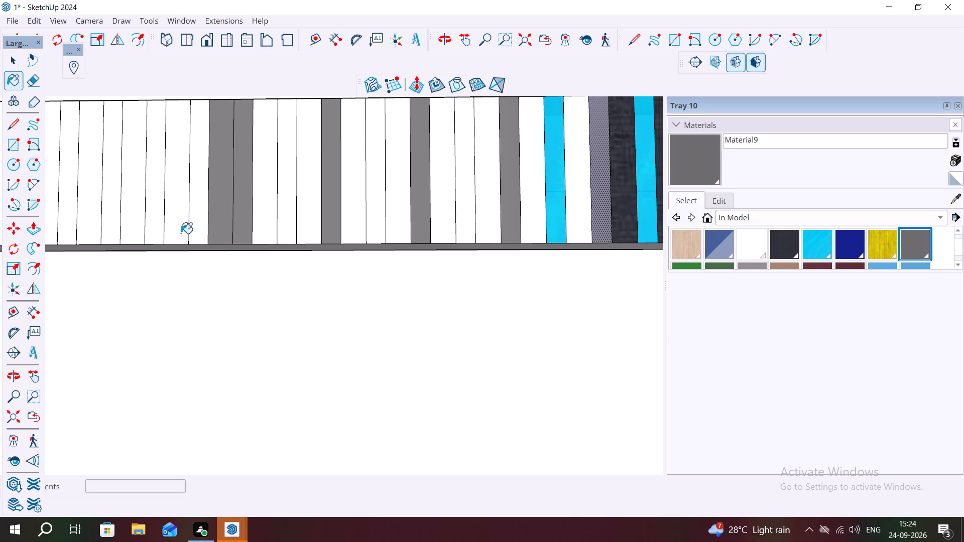
left_click(152, 230)
Continue grey Material9 on every fourth white stripe, from the ninety-second to the hundred-and-eighth from the column.
scroll(303, 277, "down", 5)
scroll(216, 249, "up", 4)
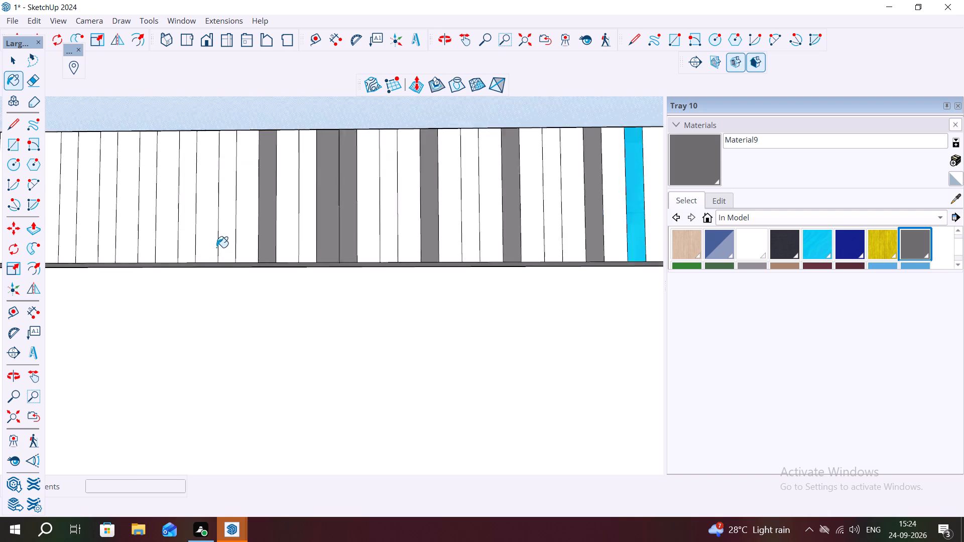
scroll(216, 247, "up", 2)
left_click(171, 243)
scroll(185, 238, "down", 3)
scroll(104, 219, "down", 3)
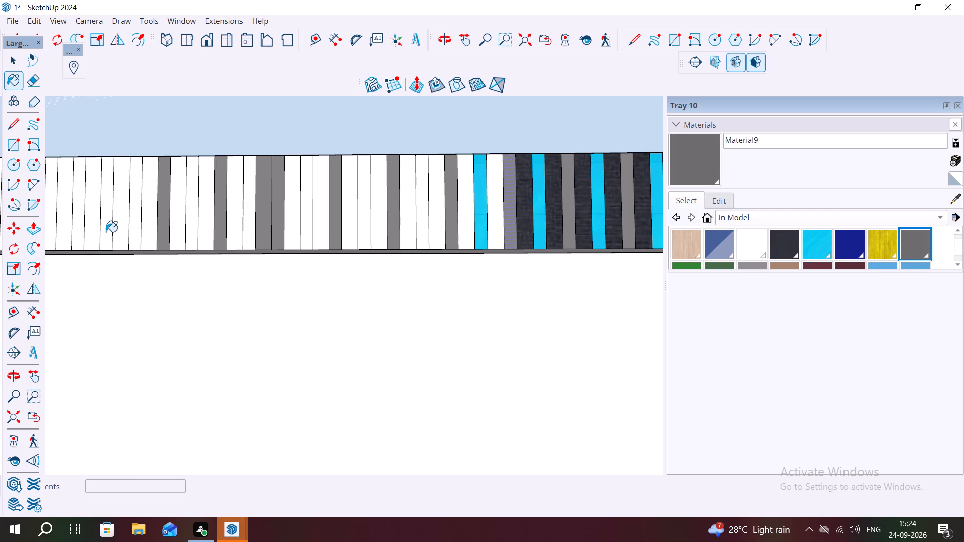
left_click(104, 228)
scroll(258, 210, "down", 6)
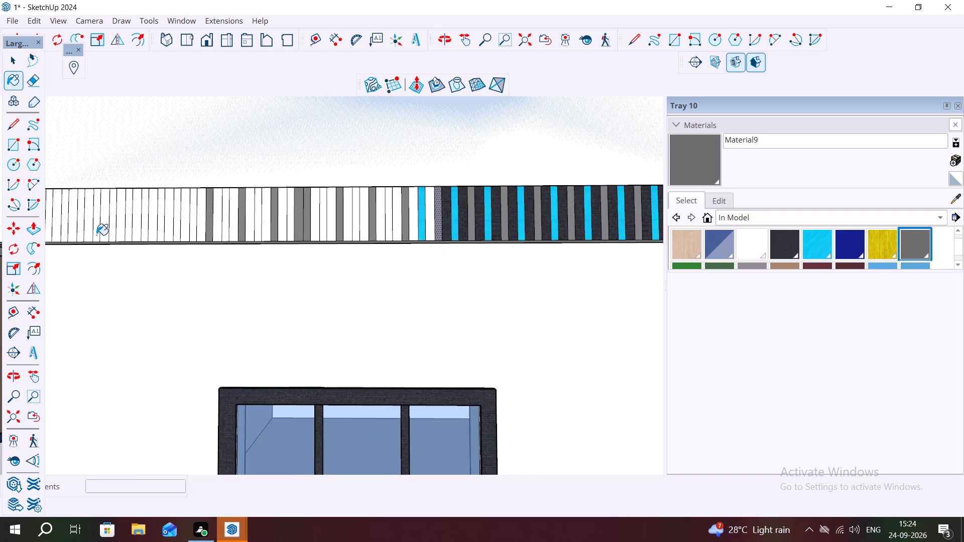
scroll(114, 235, "up", 7)
scroll(151, 211, "up", 3)
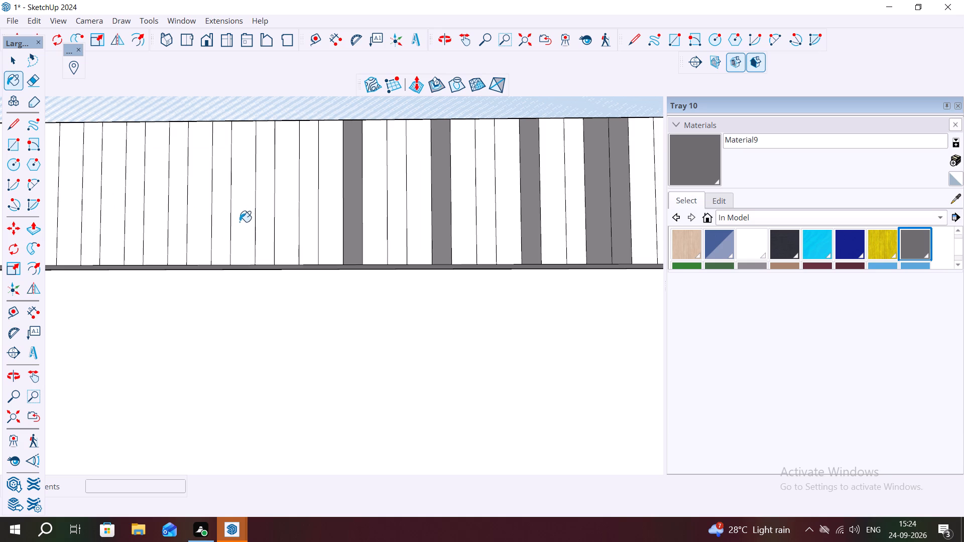
left_click(268, 228)
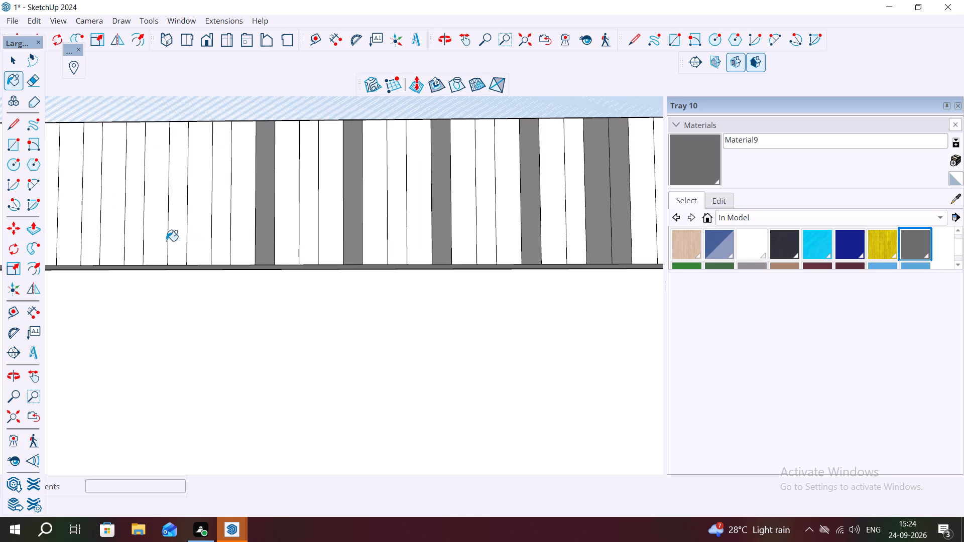
left_click(172, 241)
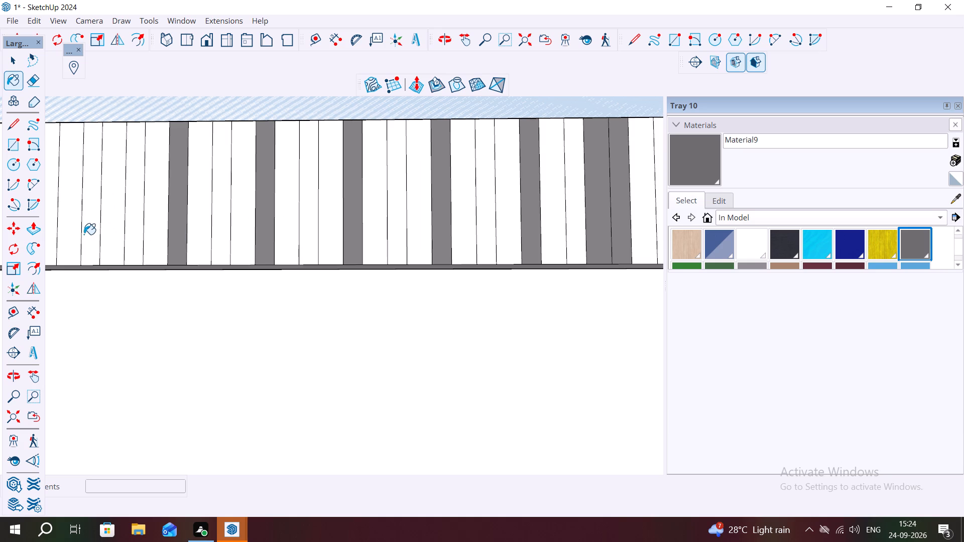
left_click(82, 234)
left_click(87, 224)
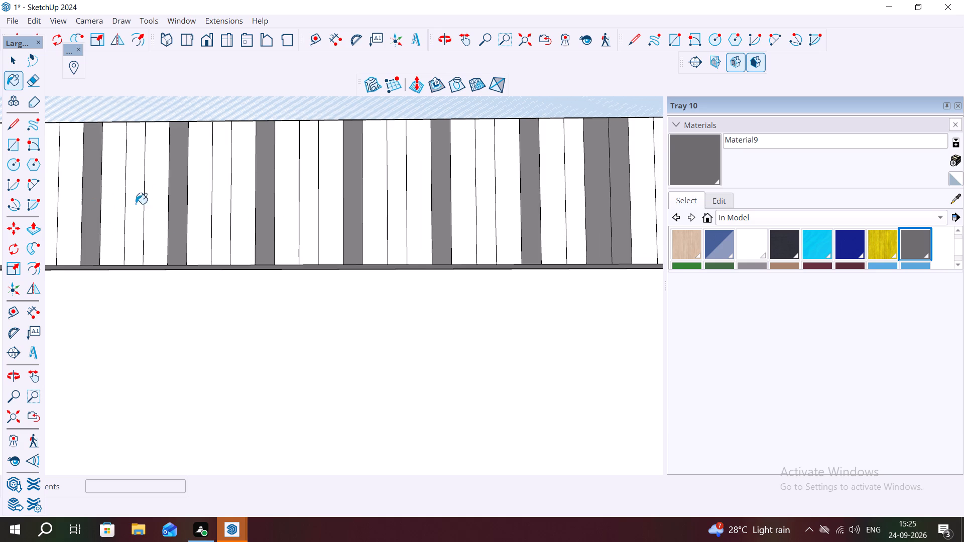
Paint stripes 112, 116, 120 and the adjoining corner stripe 121 from the column with grey Material9.
scroll(157, 197, "down", 3)
scroll(214, 204, "down", 10)
scroll(236, 245, "up", 3)
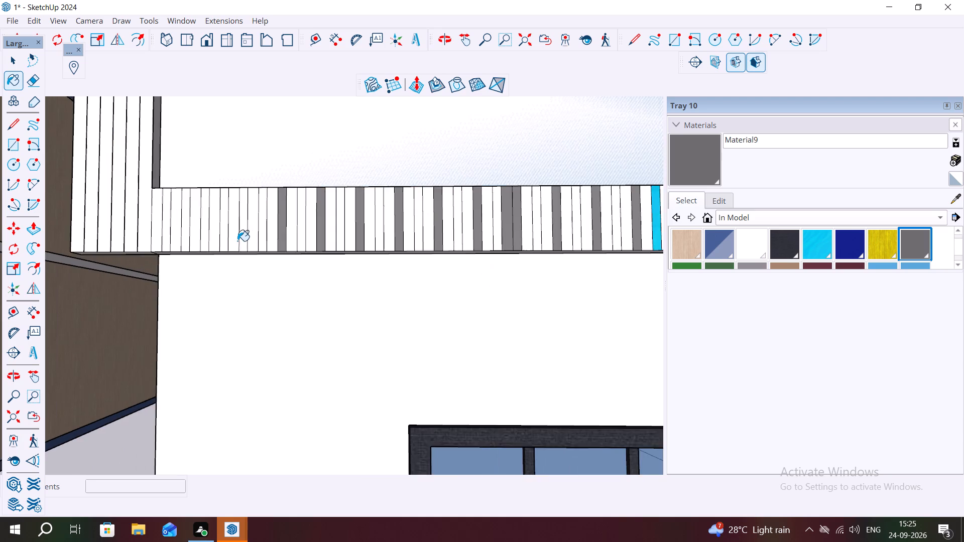
scroll(237, 241, "up", 3)
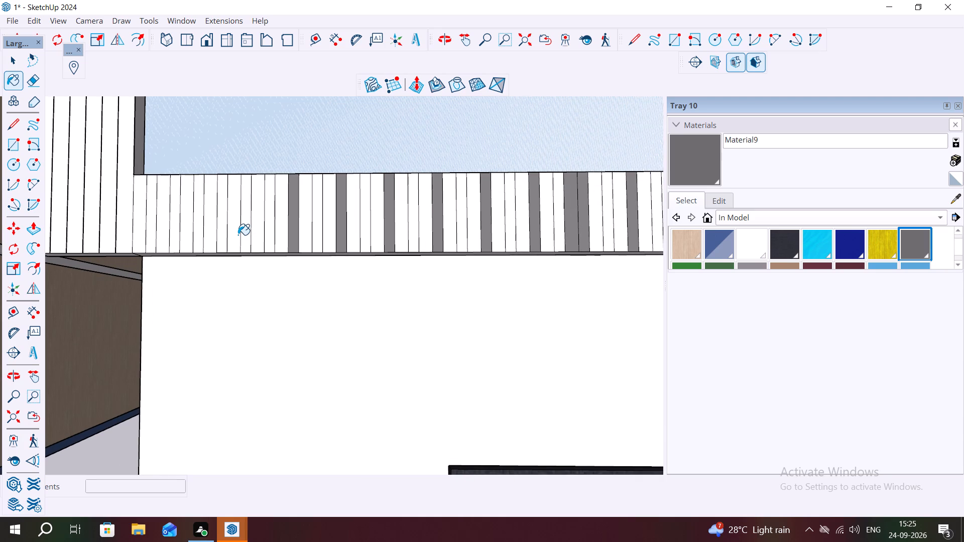
left_click(244, 240)
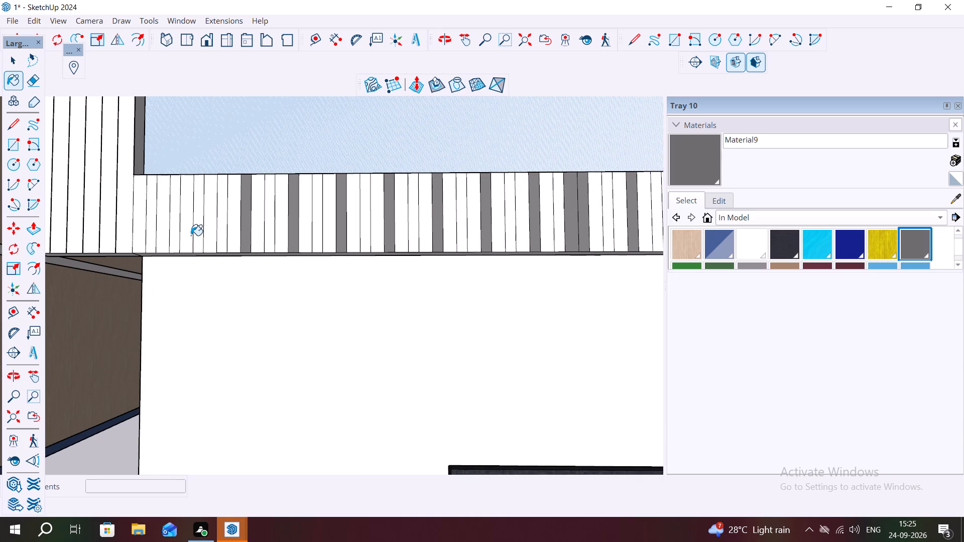
left_click(196, 236)
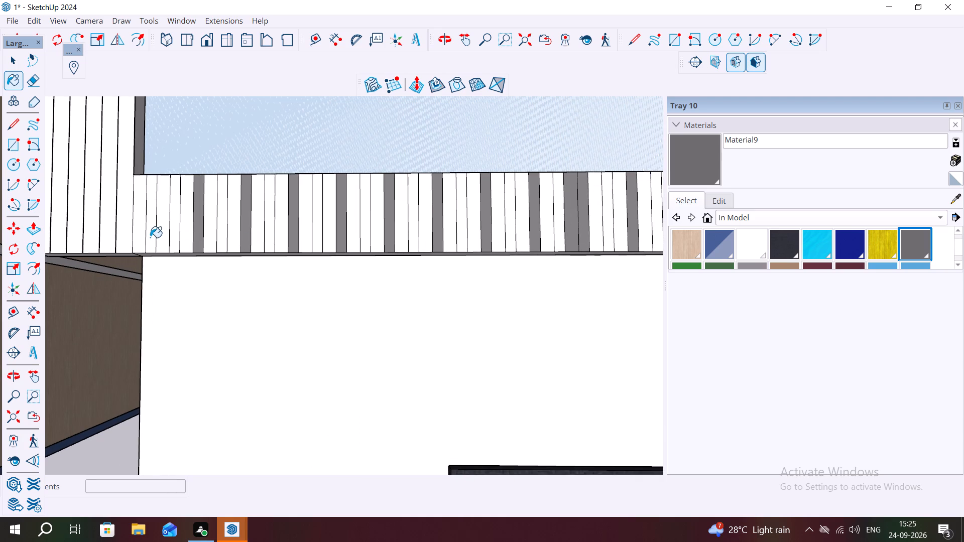
left_click(147, 236)
left_click(145, 218)
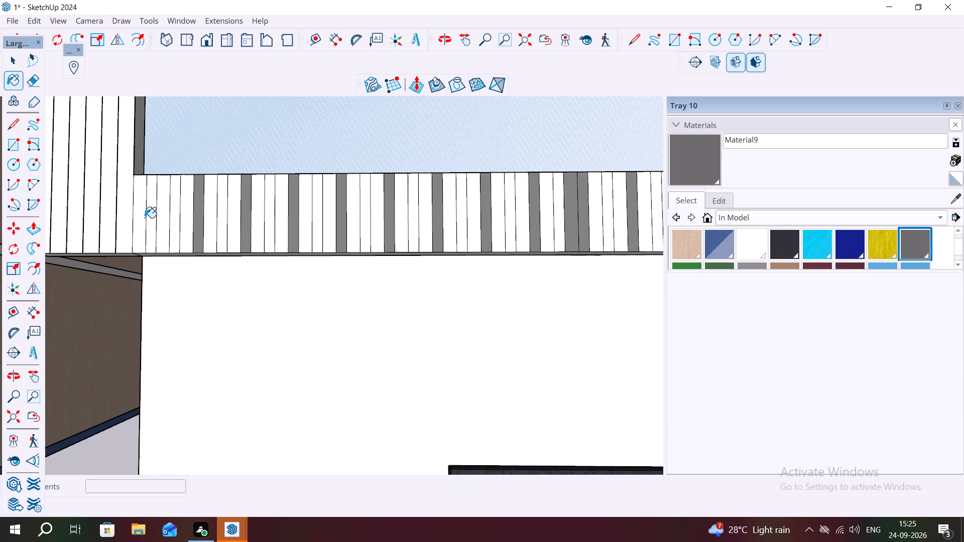
left_click(146, 224)
left_click(150, 226)
Paint the third stripe beyond the inner corner, in the vertical striped band, with grey Material9.
scroll(149, 225, "up", 1)
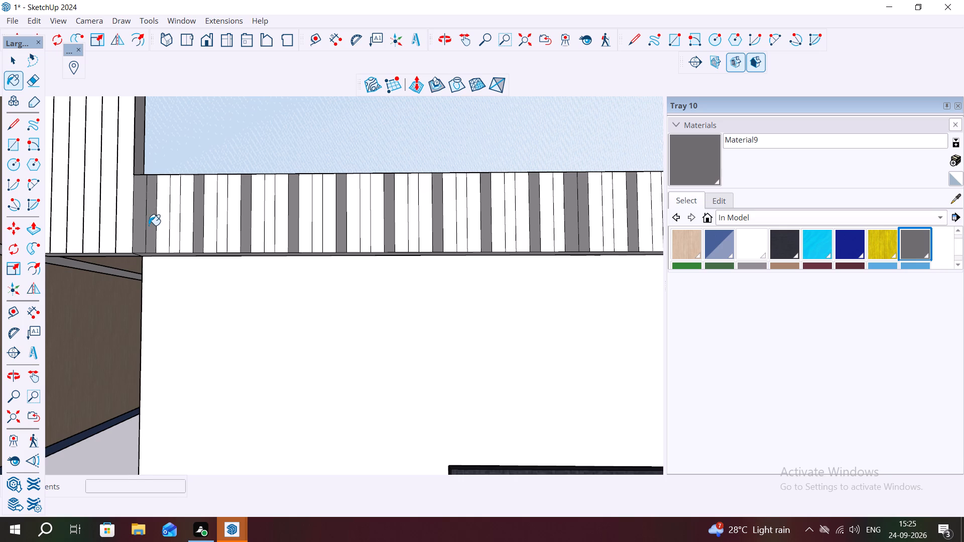
scroll(149, 225, "up", 2)
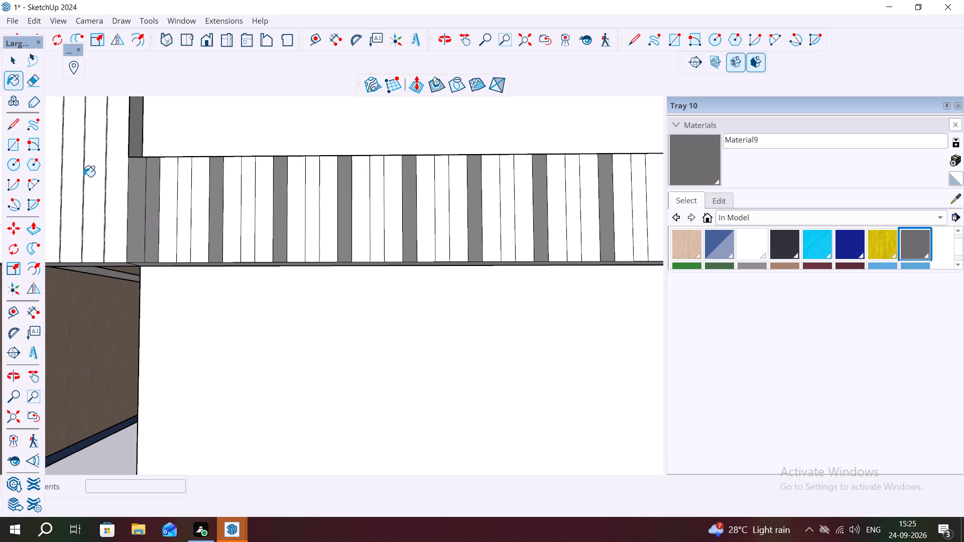
left_click(67, 127)
Apply cyan Material6 to the white stripes 74, 78, 82, 86, 90 and 94 from the column, between the grey ones.
scroll(167, 151, "down", 6)
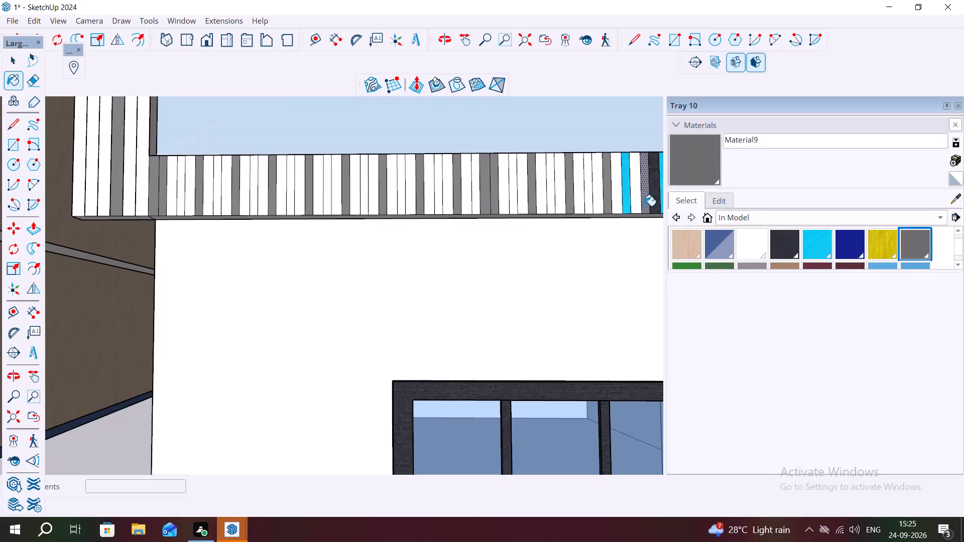
left_click(824, 245)
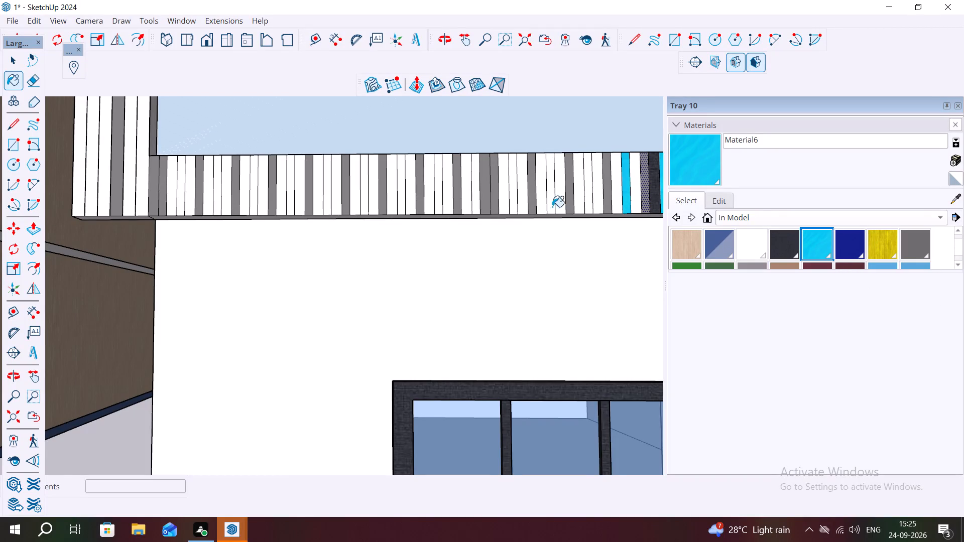
scroll(576, 198, "up", 5)
left_click(589, 199)
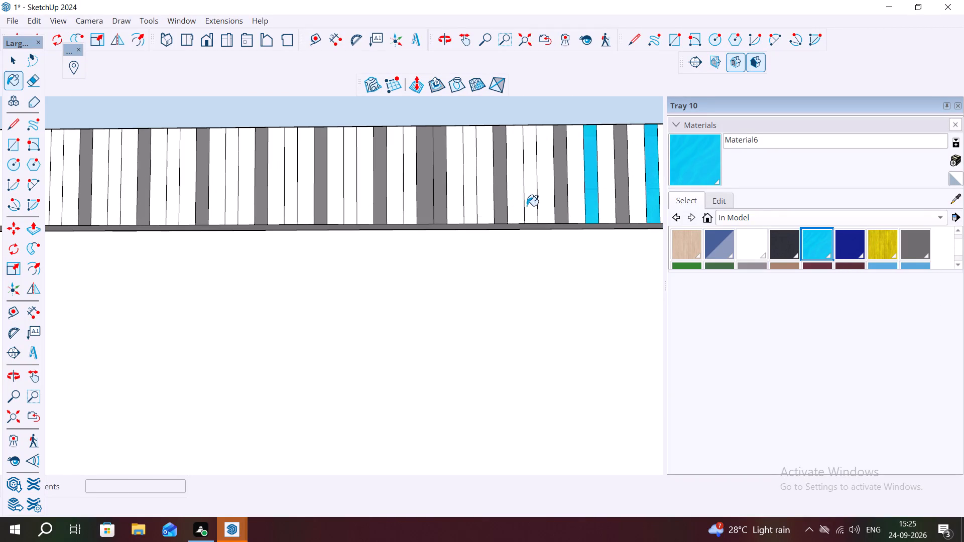
left_click(529, 205)
left_click(466, 212)
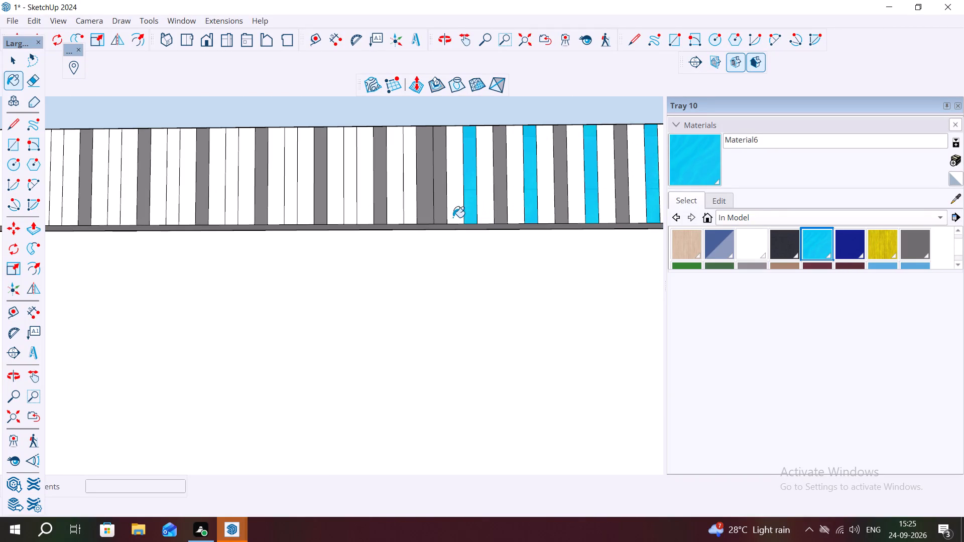
left_click(409, 213)
left_click(349, 209)
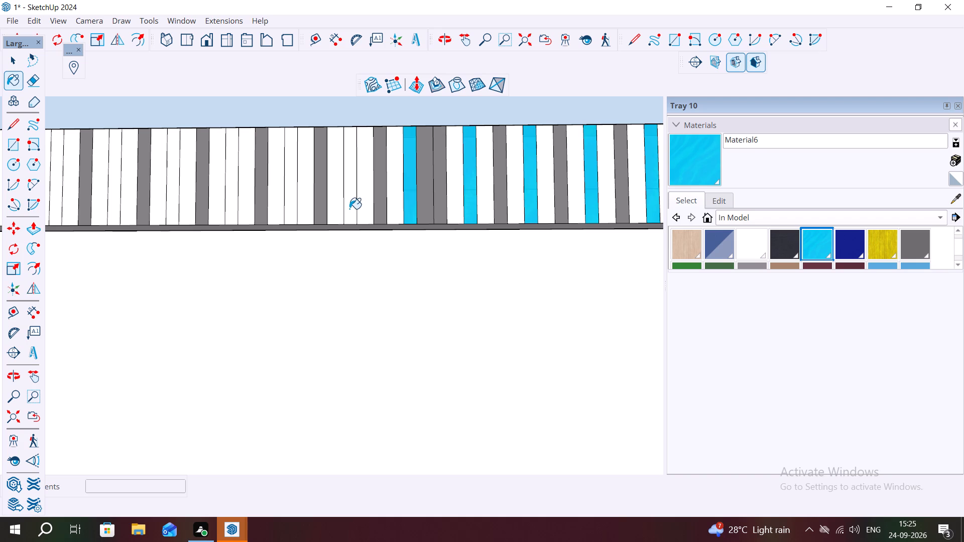
left_click(286, 200)
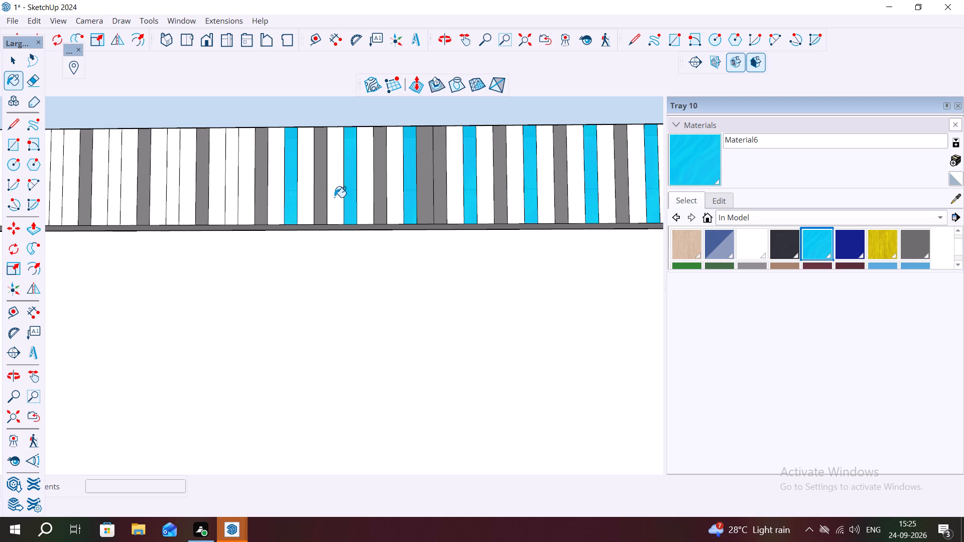
Paint white stripes 98, 102 and 106 from the column, plus adjoining stripes 99 and 107, with cyan Material6.
scroll(342, 202, "down", 6)
scroll(292, 210, "up", 2)
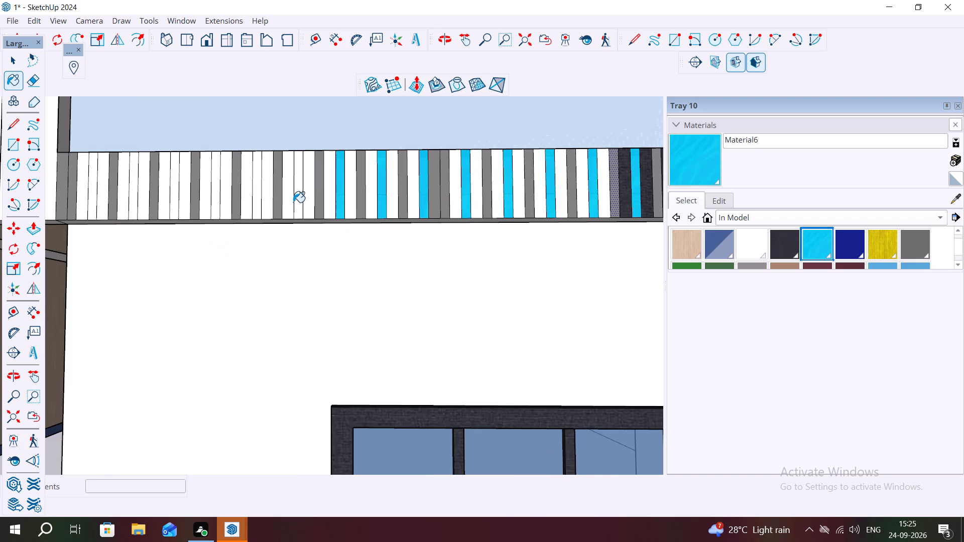
left_click(293, 202)
left_click(294, 210)
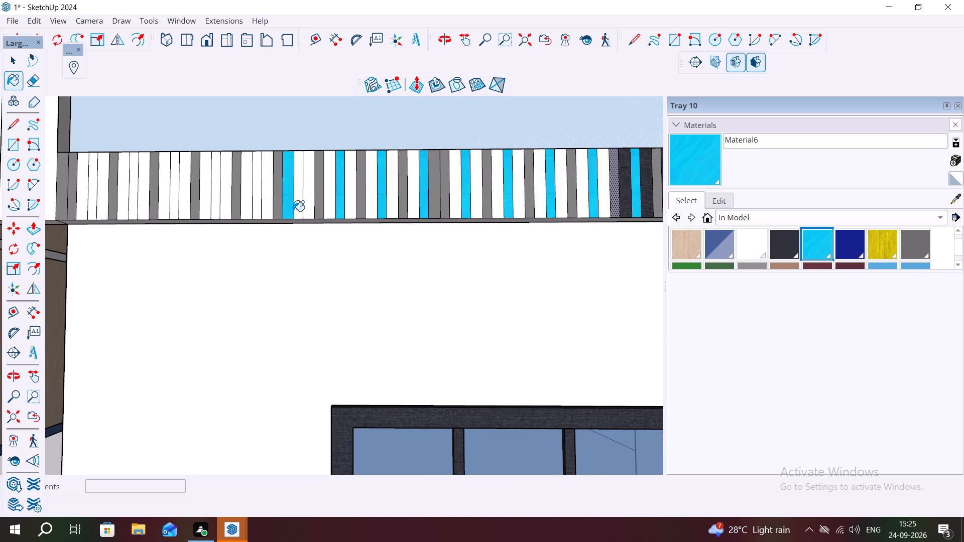
left_click(293, 211)
scroll(294, 211, "up", 6)
left_click(297, 203)
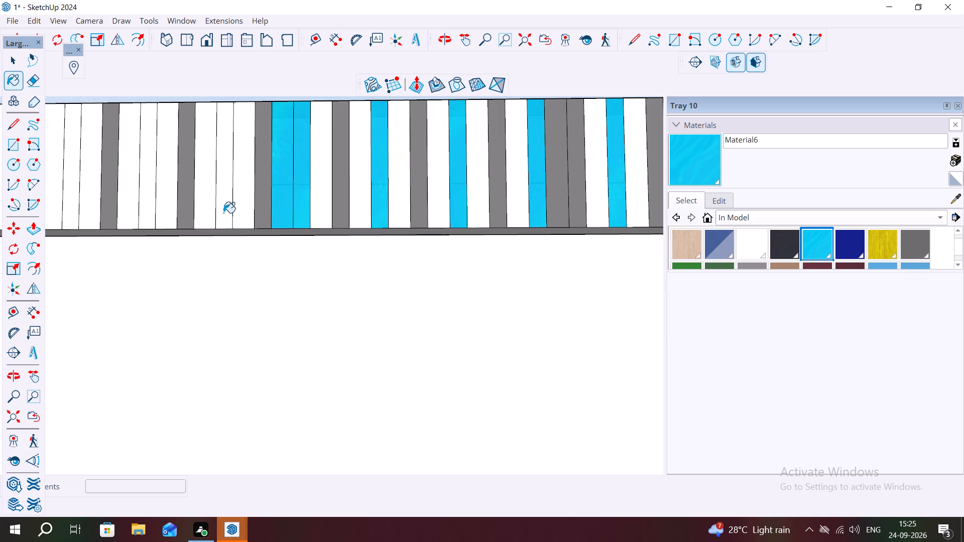
left_click(223, 213)
scroll(235, 224, "down", 3)
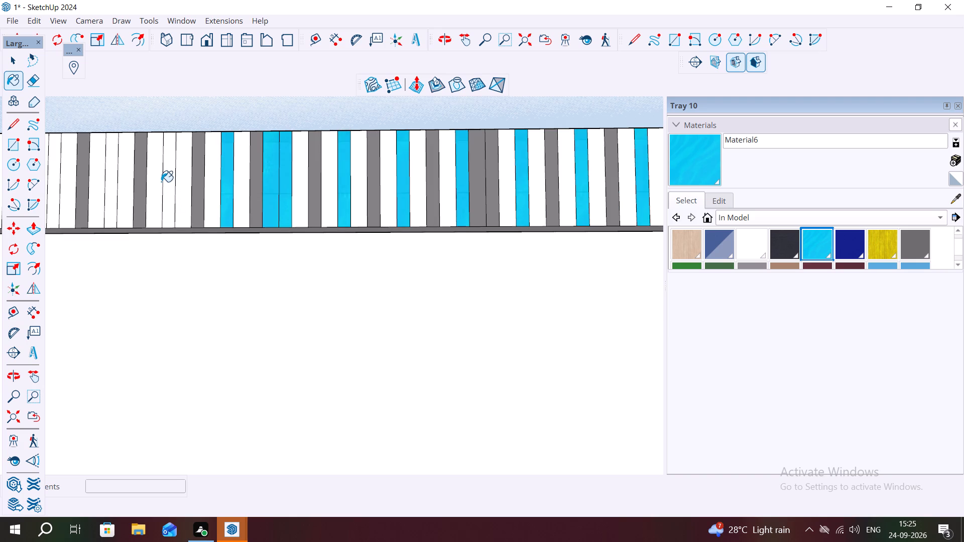
left_click(161, 182)
left_click(164, 198)
scroll(184, 199, "down", 3)
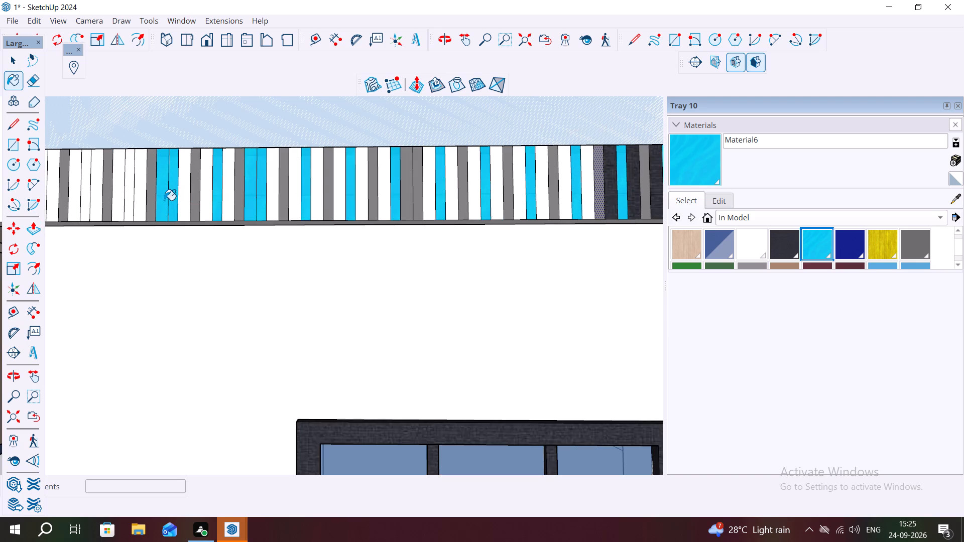
Paint white stripes 110, 114 and 118 from the column, plus the adjoining stripe 115, with cyan Material6.
left_click(127, 170)
scroll(250, 163, "down", 2)
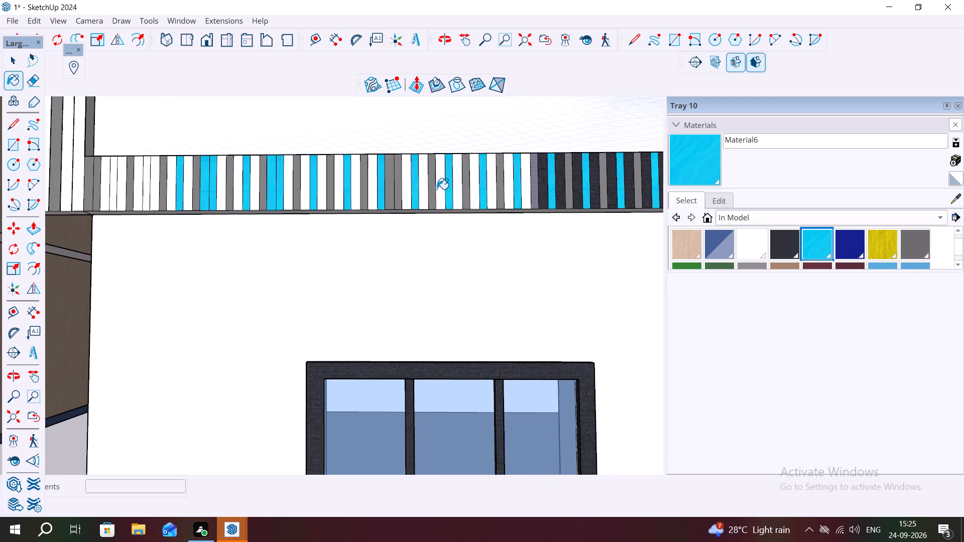
scroll(437, 189, "down", 3)
scroll(186, 170, "up", 3)
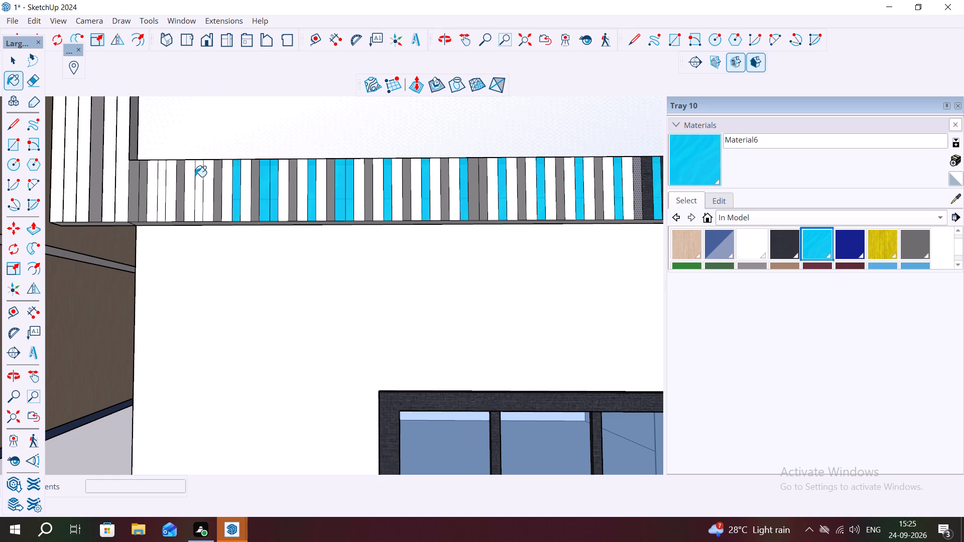
left_click(195, 177)
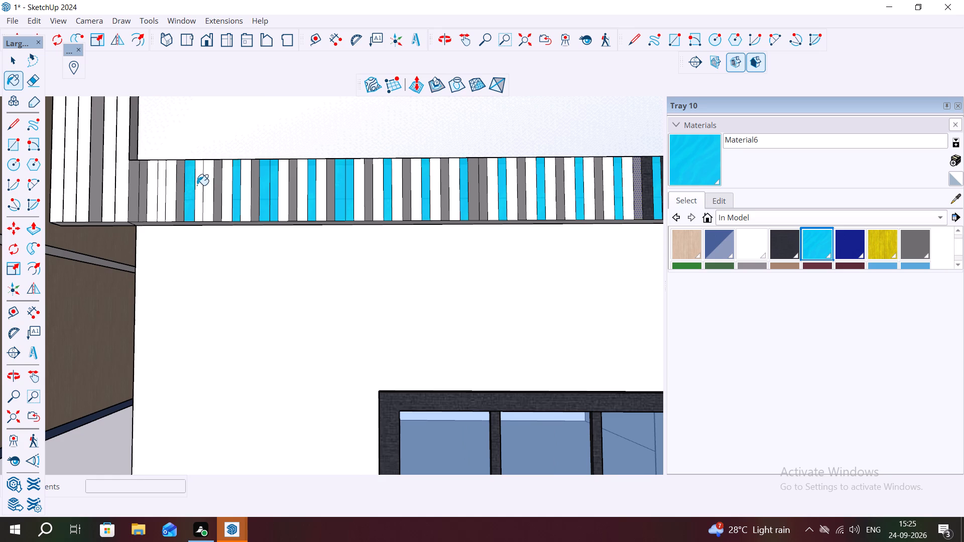
left_click(196, 186)
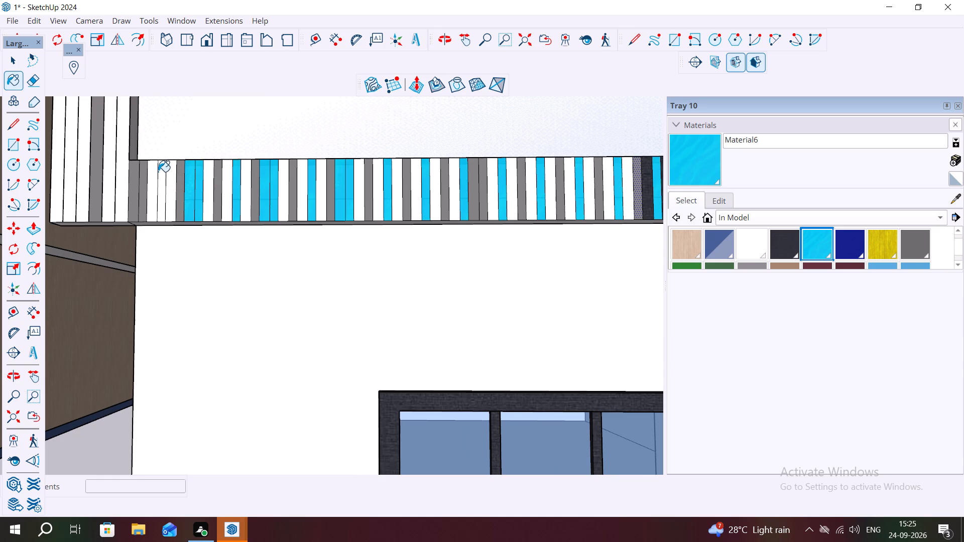
left_click(158, 172)
left_click(159, 178)
scroll(160, 178, "up", 2)
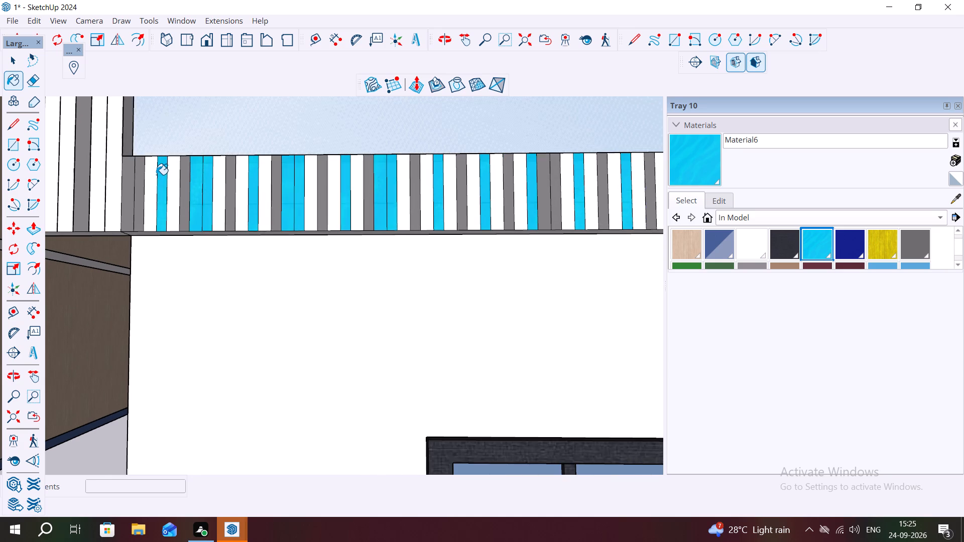
scroll(156, 175, "down", 3)
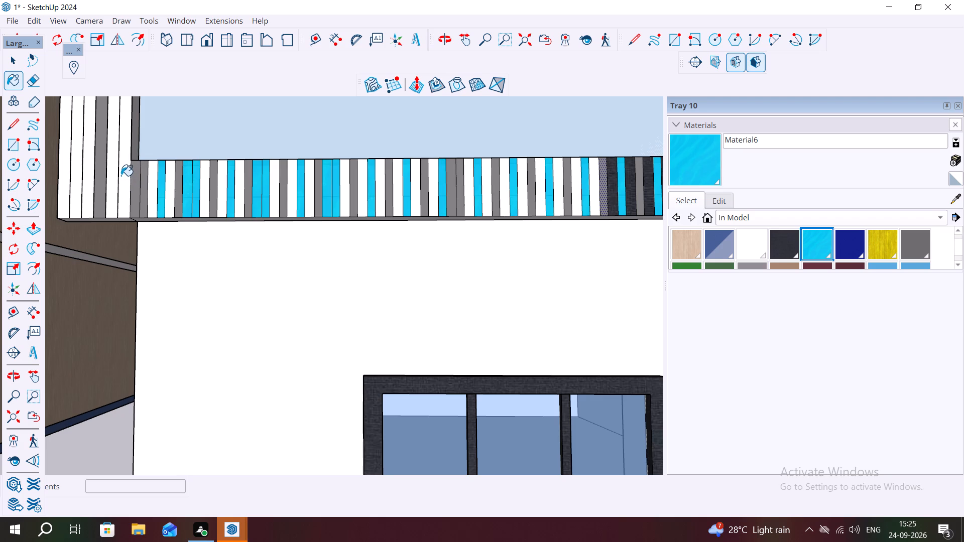
Paint the first and fifth stripes beyond the inner corner, in the vertical striped band, with cyan Material6.
left_click(120, 174)
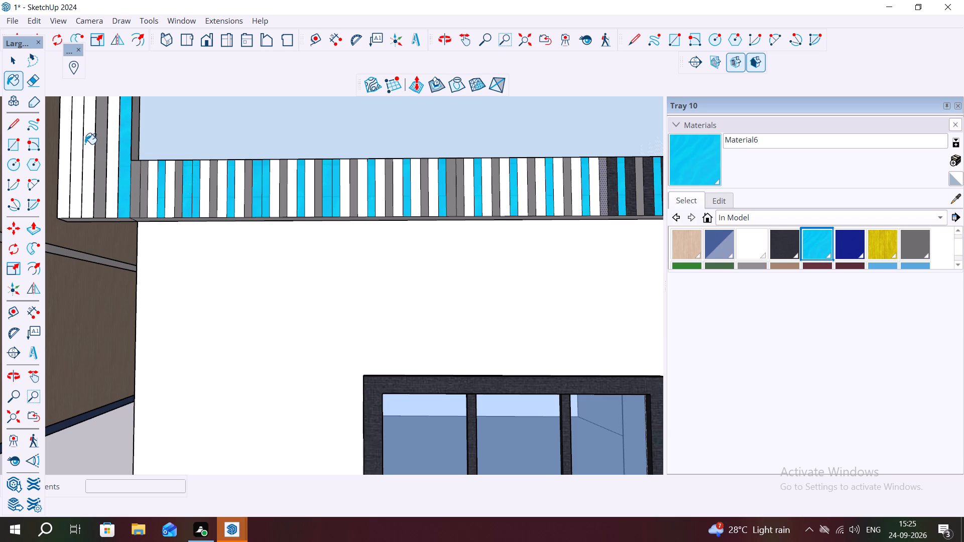
left_click(72, 121)
left_click(72, 121)
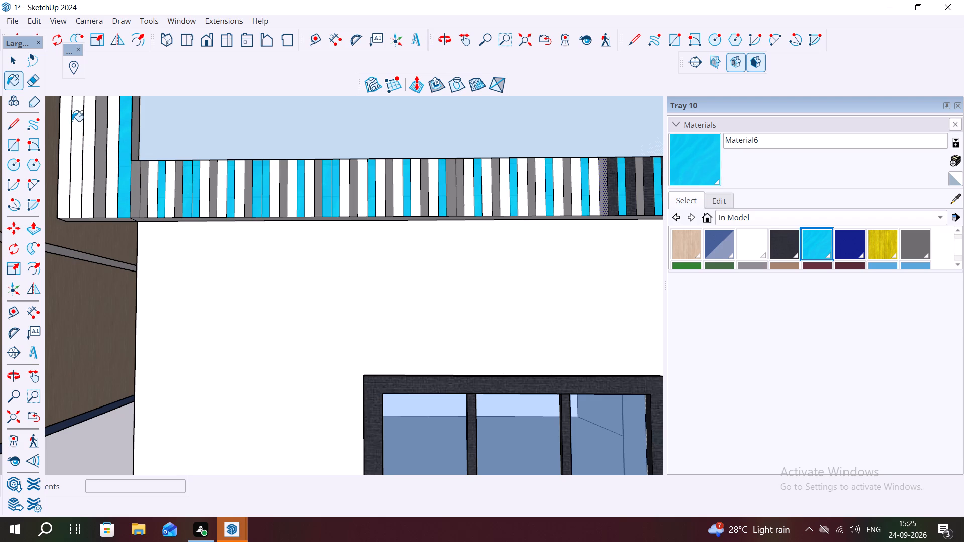
left_click(72, 121)
left_click(73, 123)
key("Escape")
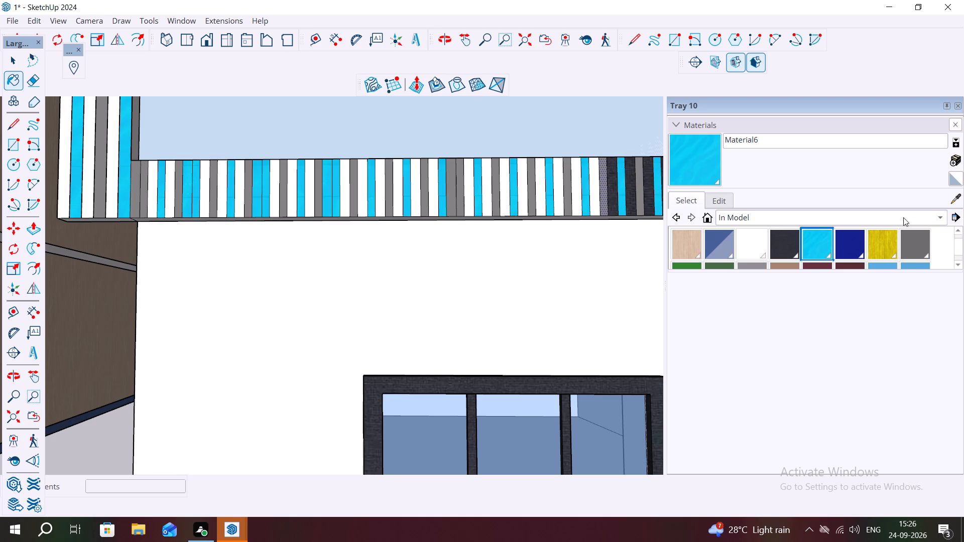
Sample dark Material5 from the band and apply it to every second stripe from 69 to 87, including the surplus grey stripe 85.
left_click(954, 198)
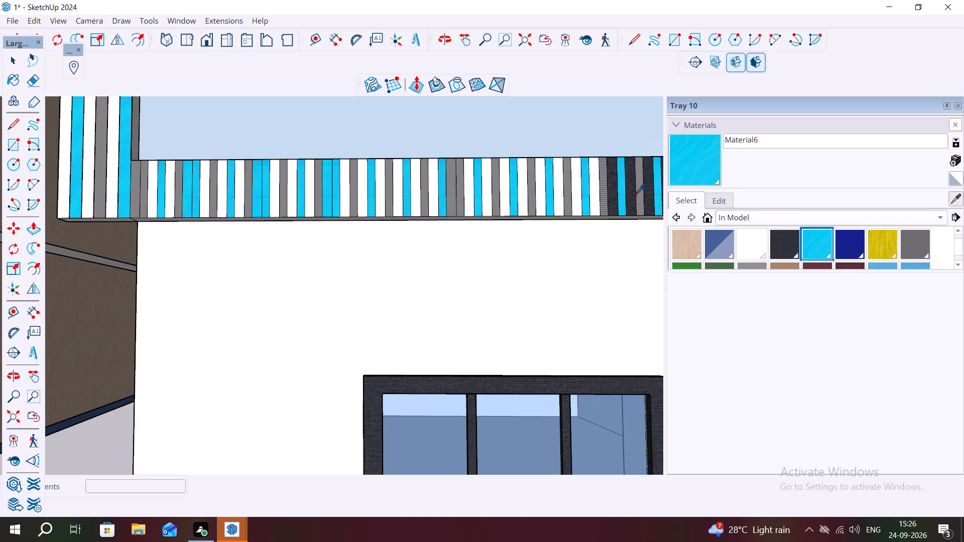
left_click(632, 195)
left_click(598, 199)
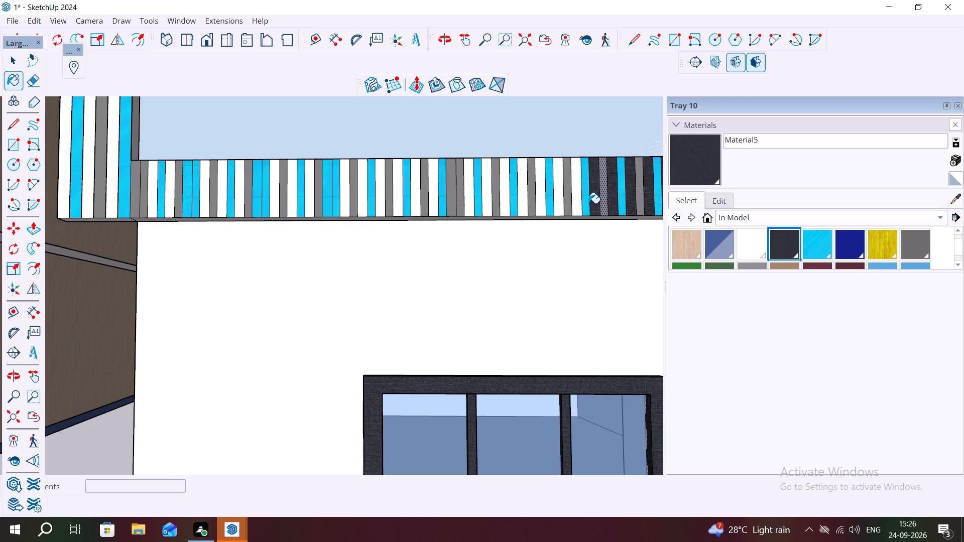
left_click(572, 207)
left_click(558, 210)
scroll(568, 211, "up", 4)
left_click(581, 209)
left_click(525, 214)
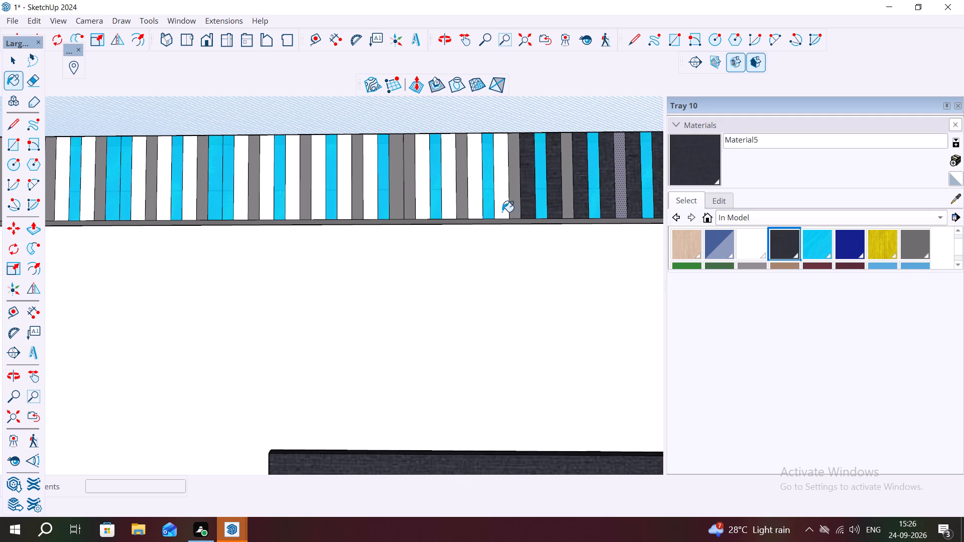
left_click(502, 212)
left_click(472, 213)
left_click(448, 213)
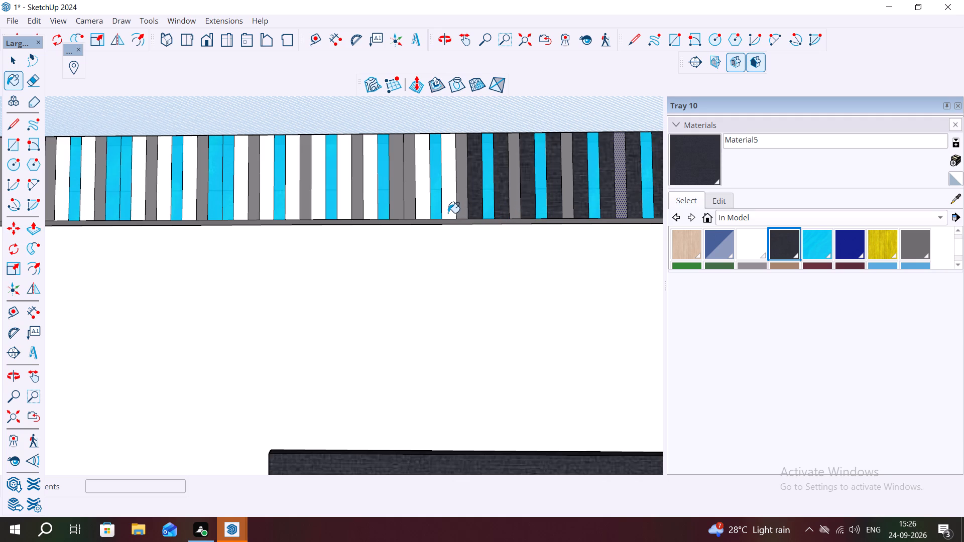
left_click(417, 213)
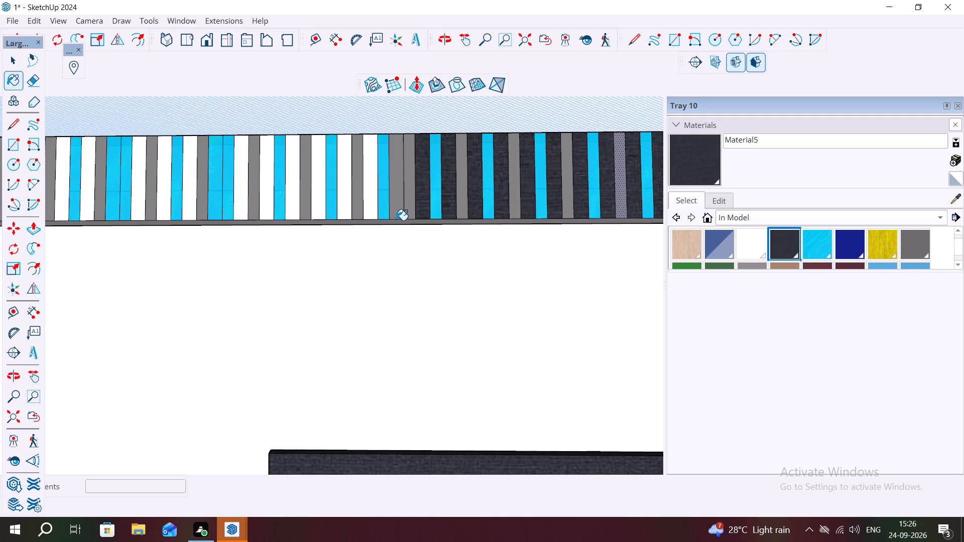
left_click(396, 217)
left_click(367, 173)
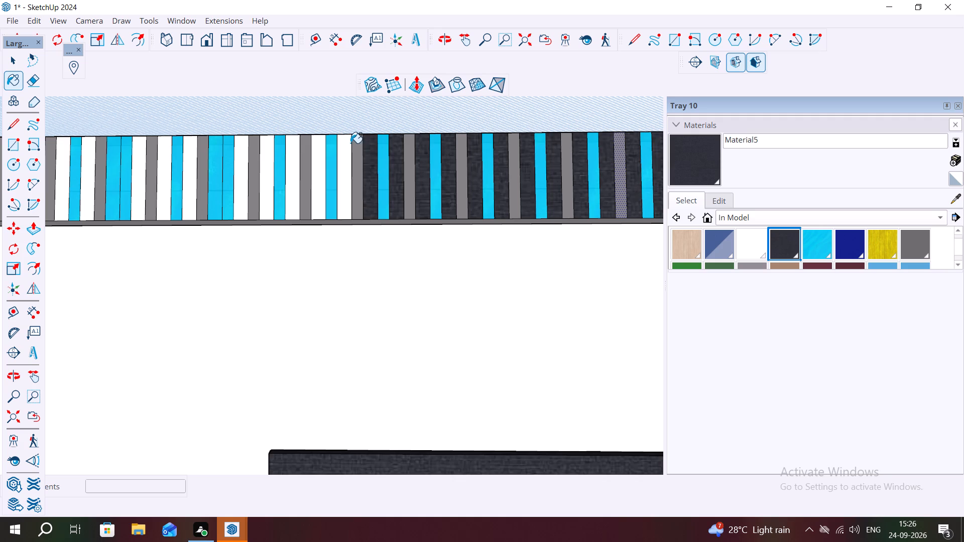
Paint stripe 89 from the column with dark Material5, keeping the neighbouring stripe 90 in cyan Material6.
left_click(335, 154)
left_click(341, 159)
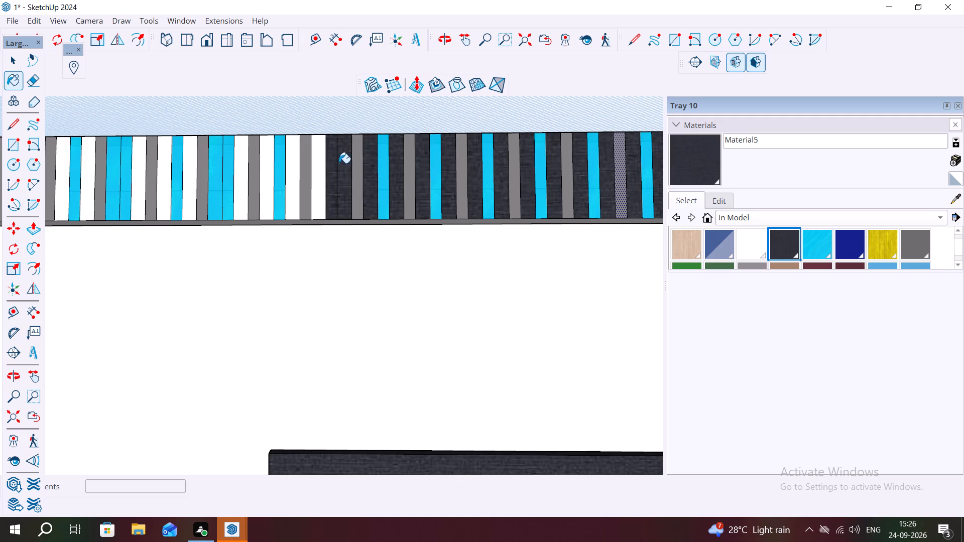
left_click(818, 241)
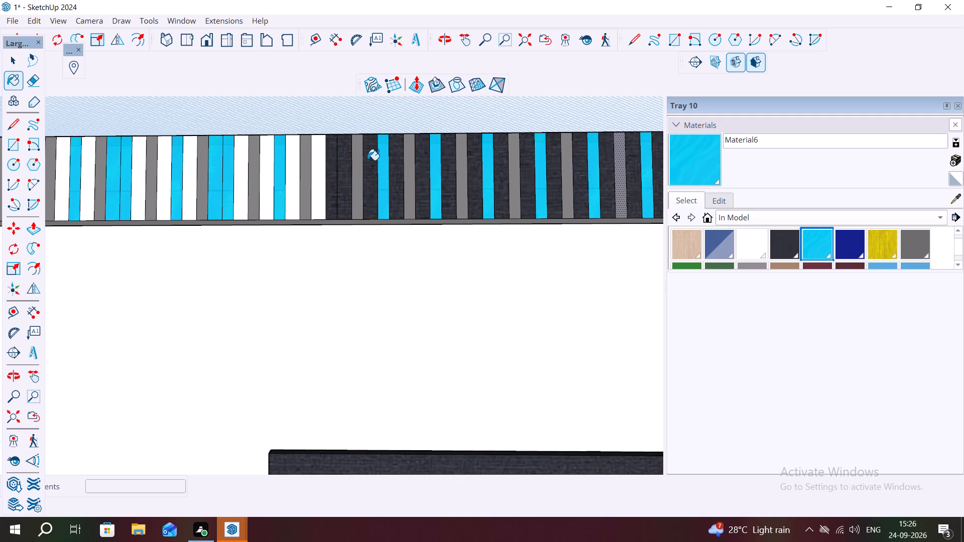
left_click(379, 168)
left_click(331, 143)
Apply dark Material5 to every second stripe from 91 to 107, including the surplus cyan stripes 99 and 107.
left_click(790, 238)
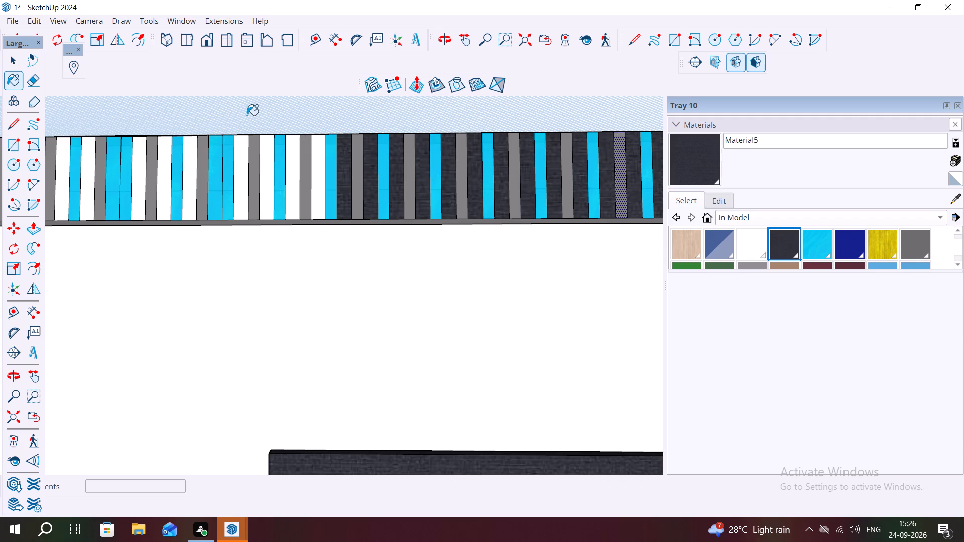
left_click(314, 188)
left_click(291, 192)
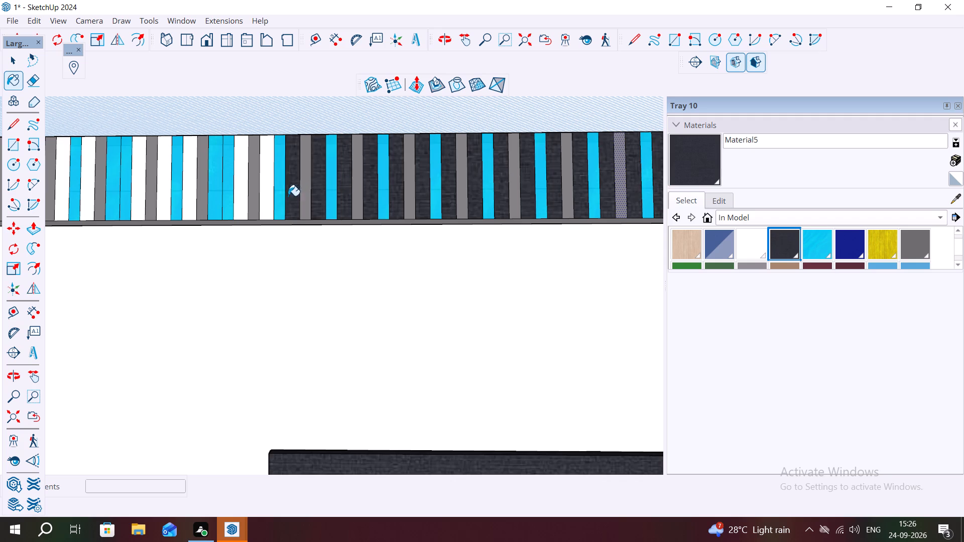
left_click(266, 155)
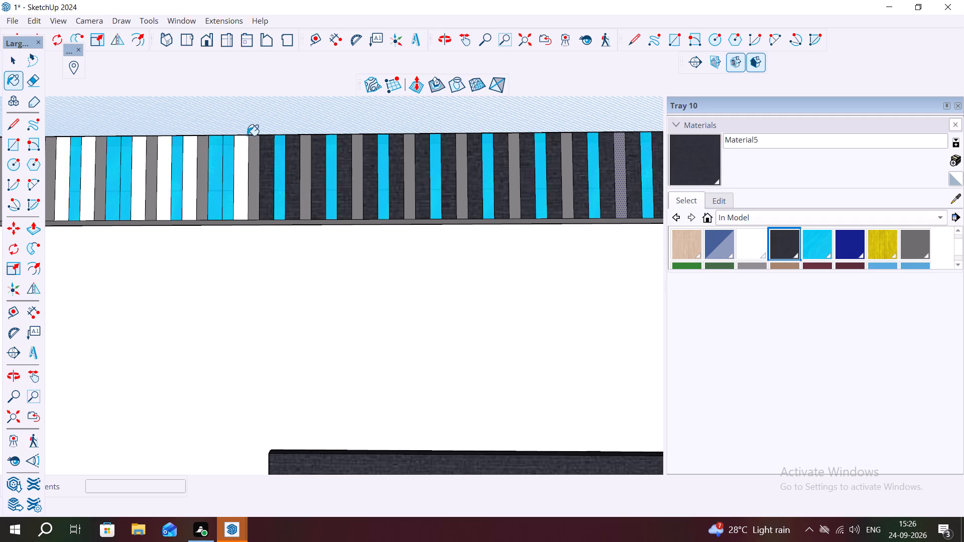
left_click(234, 202)
left_click(208, 204)
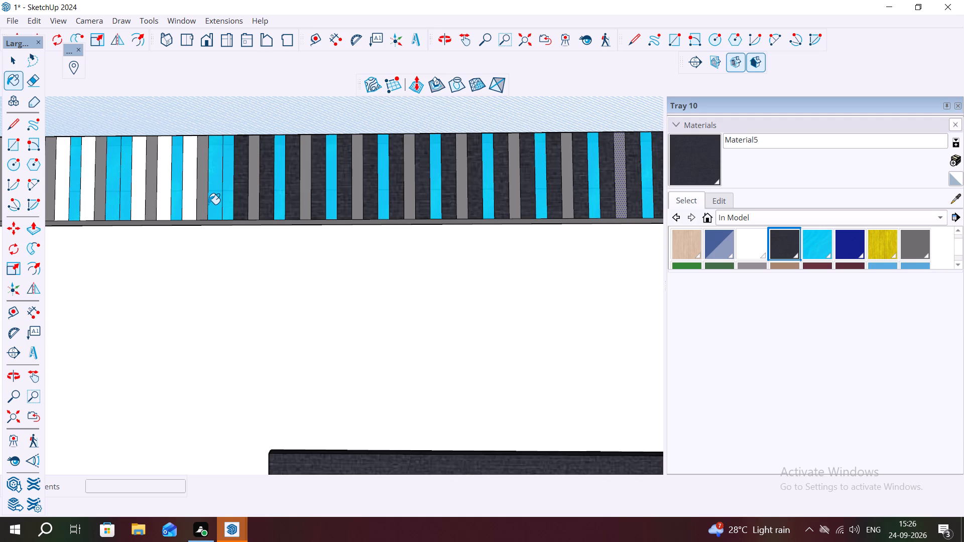
left_click(213, 207)
left_click(187, 206)
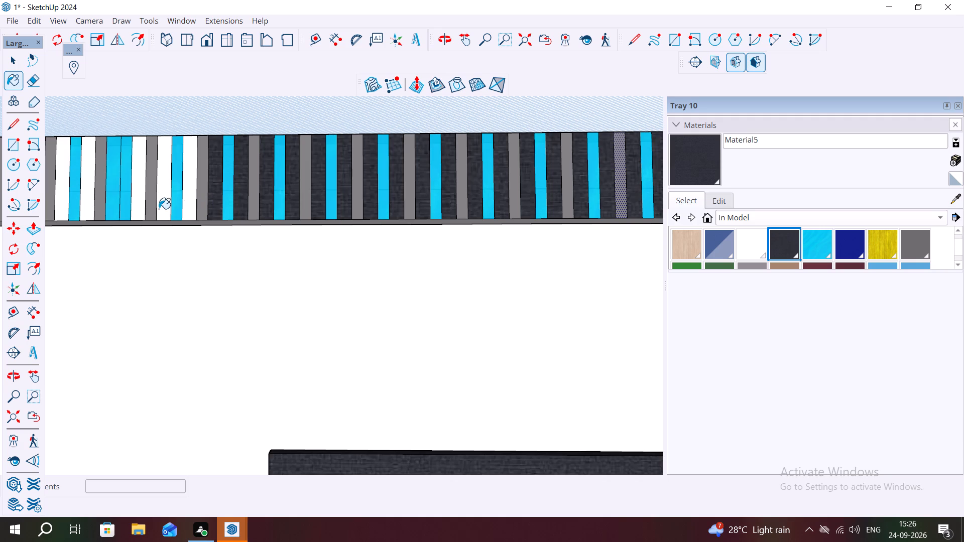
left_click(160, 206)
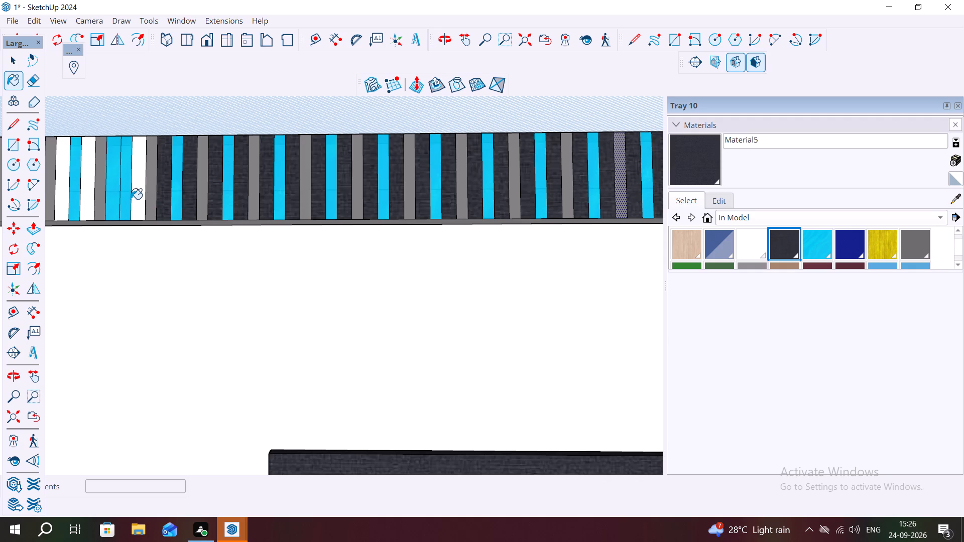
left_click(134, 200)
left_click(107, 200)
Apply dark Material5 to every second stripe from 109 to 121 at the inner corner, including surplus cyan stripe 115 and surplus grey stripe 121.
scroll(150, 200, "down", 5)
scroll(117, 210, "up", 6)
left_click(122, 183)
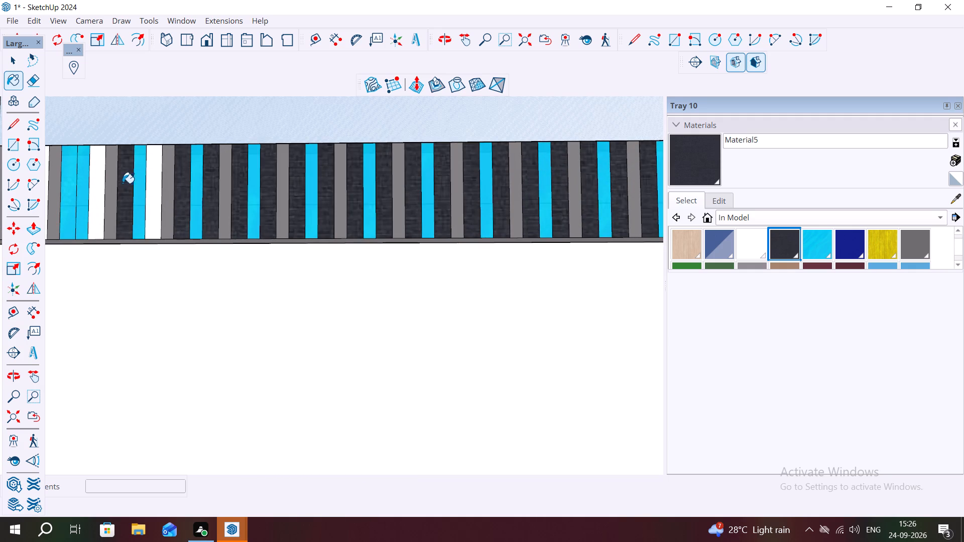
left_click(149, 194)
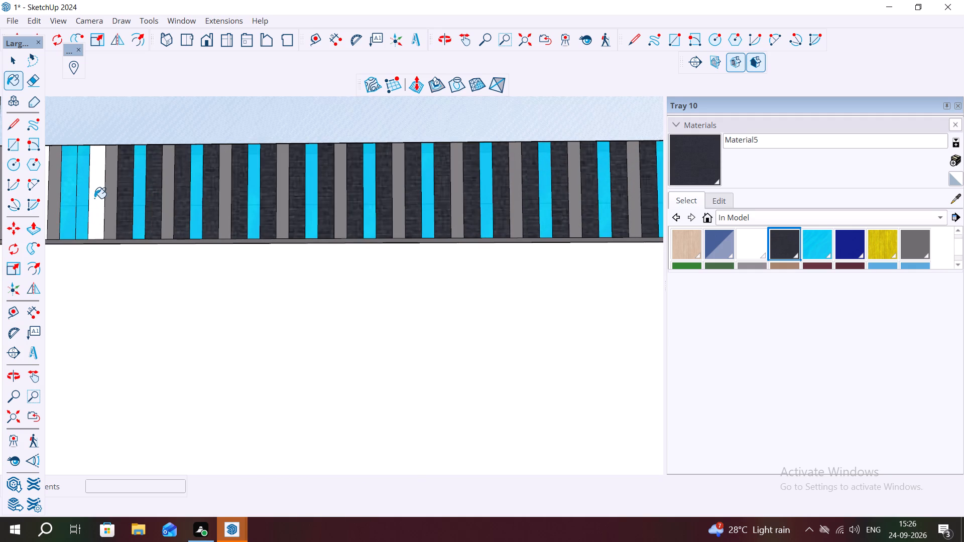
left_click(94, 198)
left_click(64, 195)
scroll(208, 227, "down", 5)
scroll(111, 205, "up", 2)
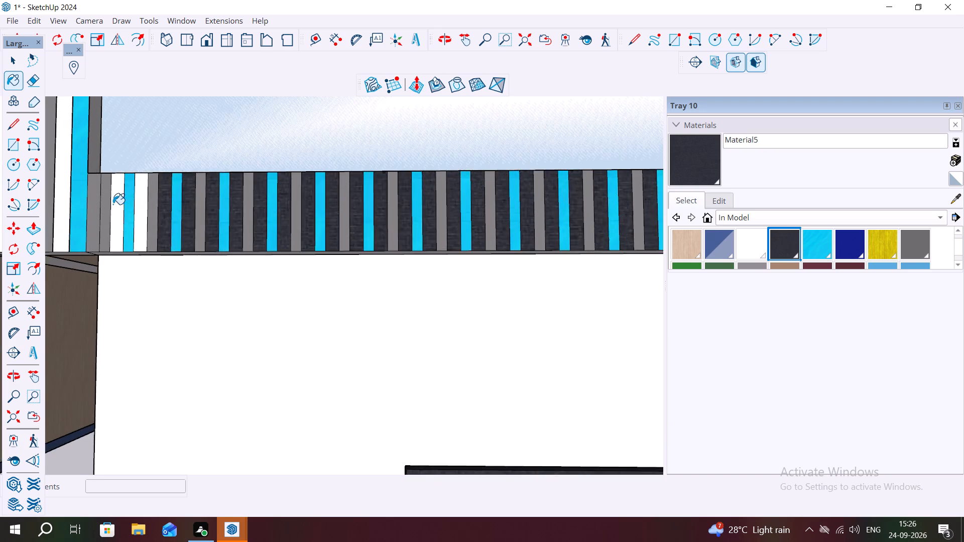
scroll(113, 204, "up", 4)
left_click(147, 212)
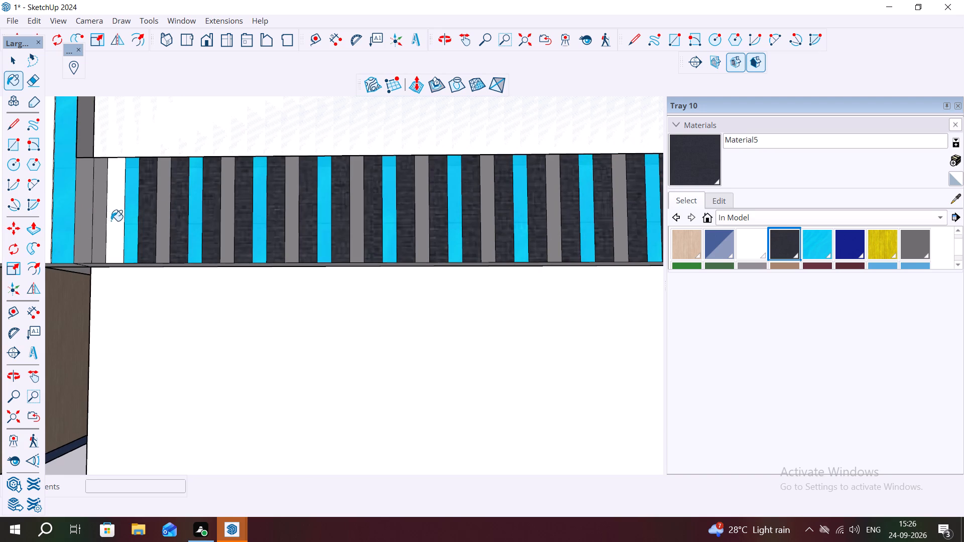
left_click(111, 221)
left_click(80, 221)
scroll(113, 221, "down", 8)
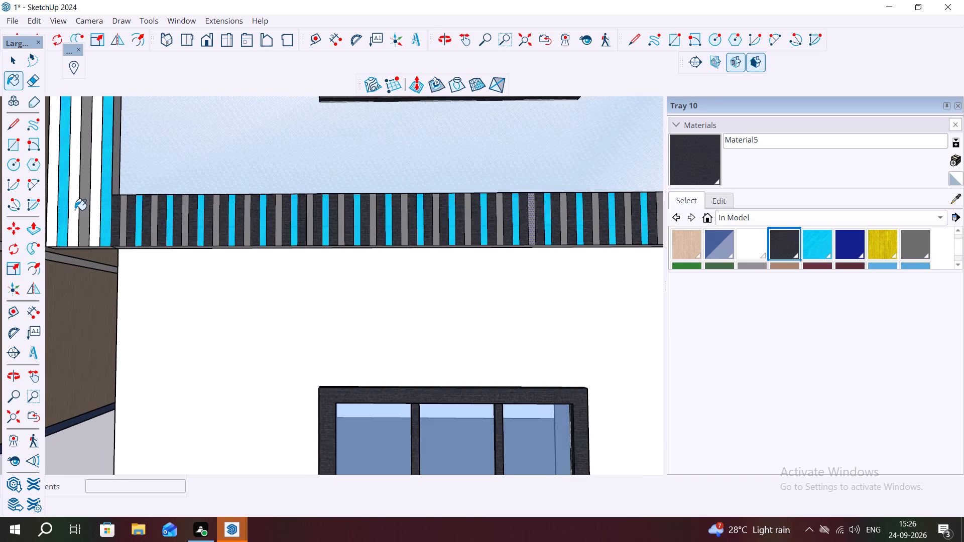
Paint the white stripe between the grey and inner cyan stripes of the vertical edge band with dark Material5.
scroll(75, 209, "up", 3)
left_click(97, 202)
left_click(64, 214)
scroll(279, 273, "down", 2)
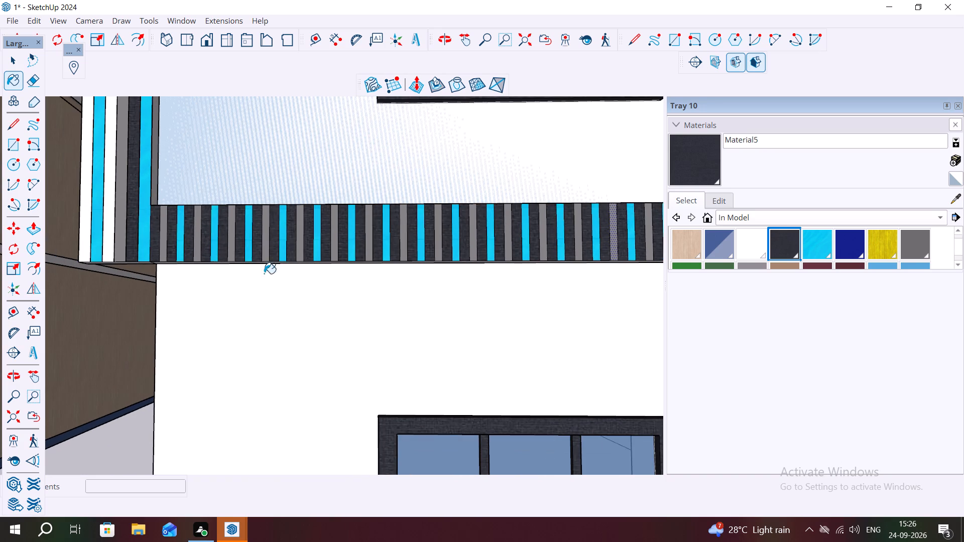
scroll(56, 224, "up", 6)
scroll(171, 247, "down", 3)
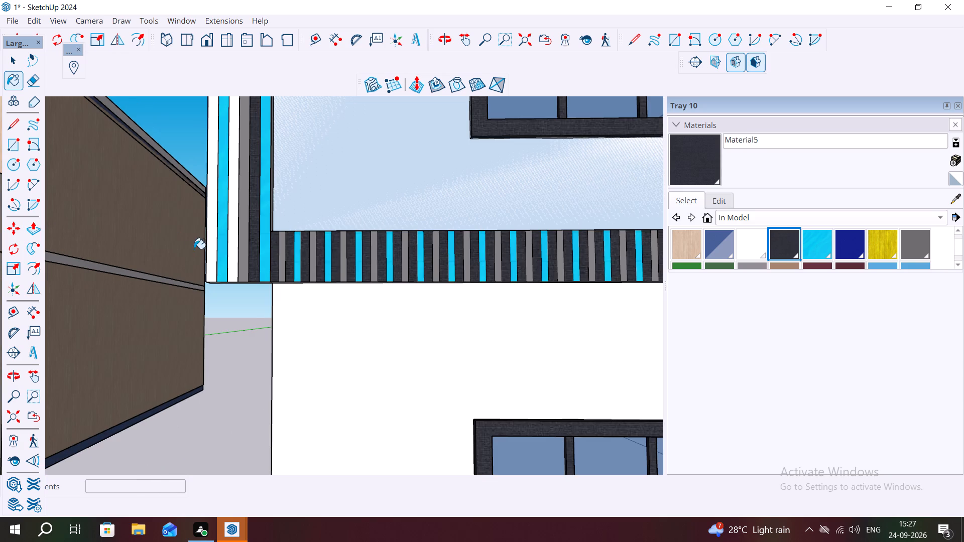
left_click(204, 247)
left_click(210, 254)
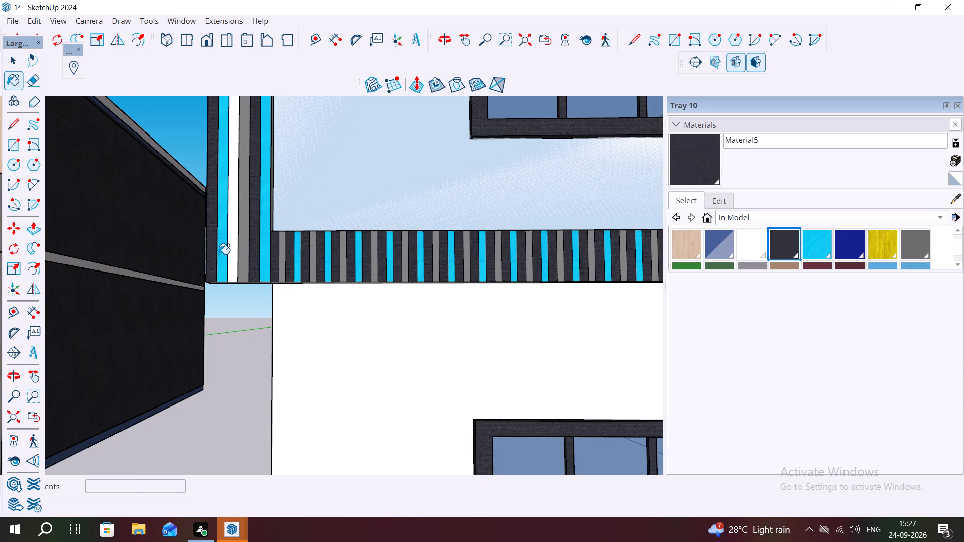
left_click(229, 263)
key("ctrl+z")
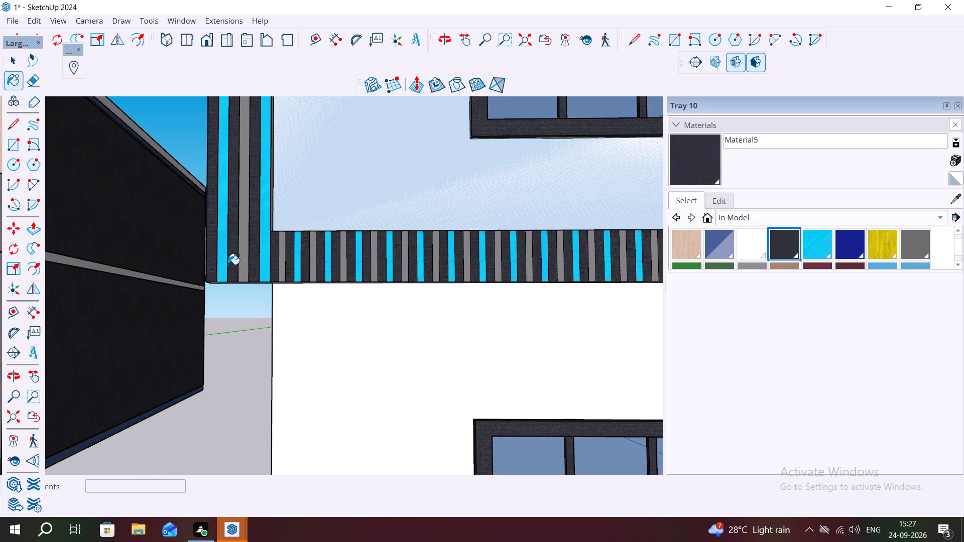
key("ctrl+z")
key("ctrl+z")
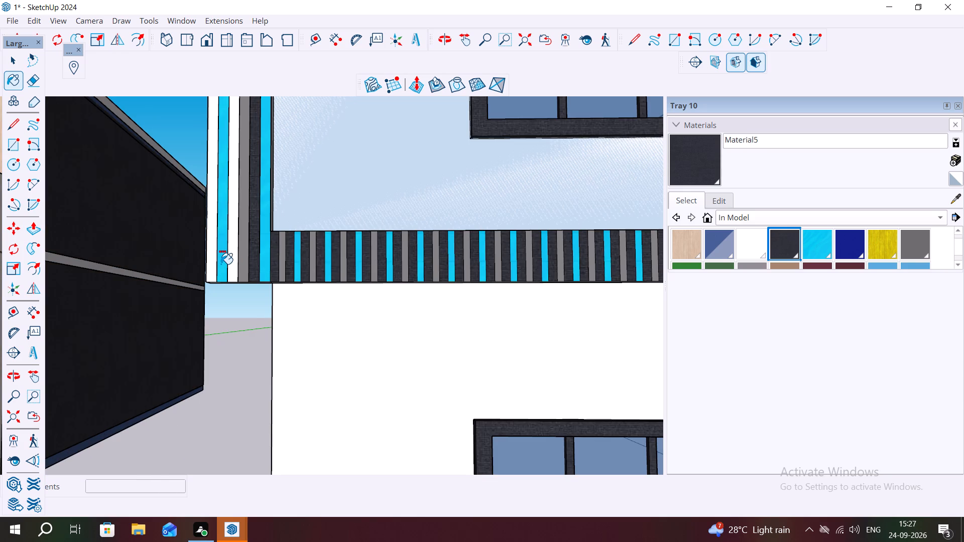
Apply dark Material5 to the remaining white stripes on both sides of the outer cyan stripe in the vertical band.
left_click(211, 262)
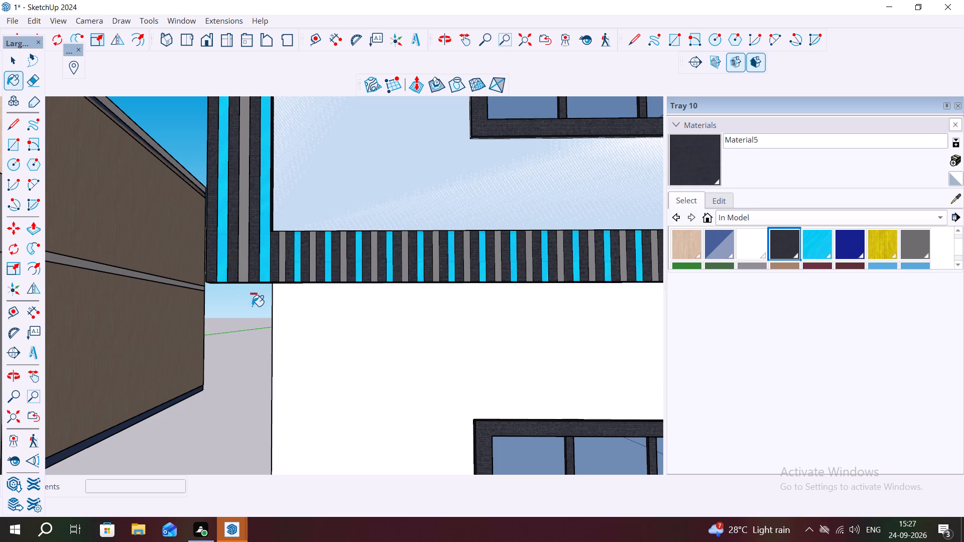
key("Escape")
Examine the plain dark upper band from the vertical striped edge to its outer end at the maroon column.
scroll(214, 311, "down", 7)
scroll(307, 206, "up", 2)
scroll(238, 184, "up", 2)
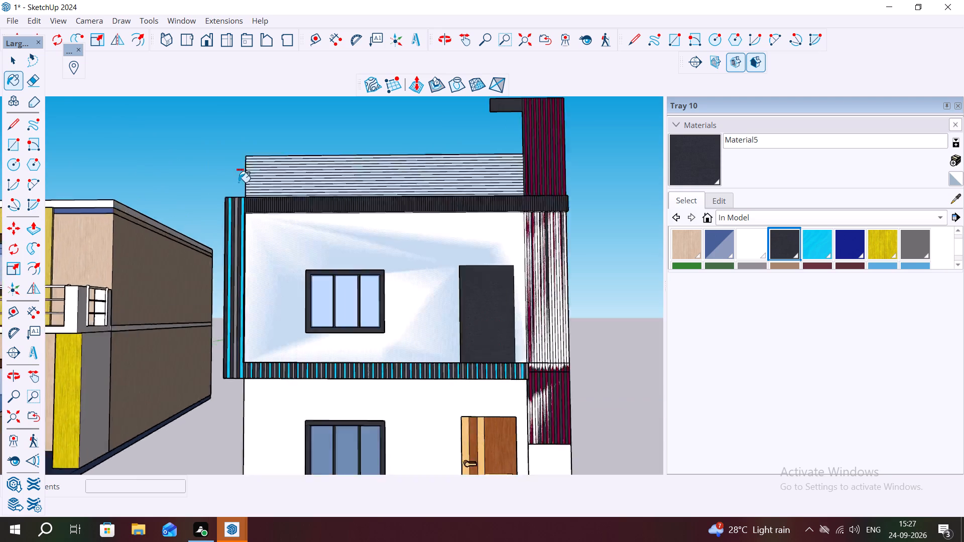
scroll(238, 182, "up", 3)
scroll(271, 269, "up", 5)
scroll(270, 278, "down", 7)
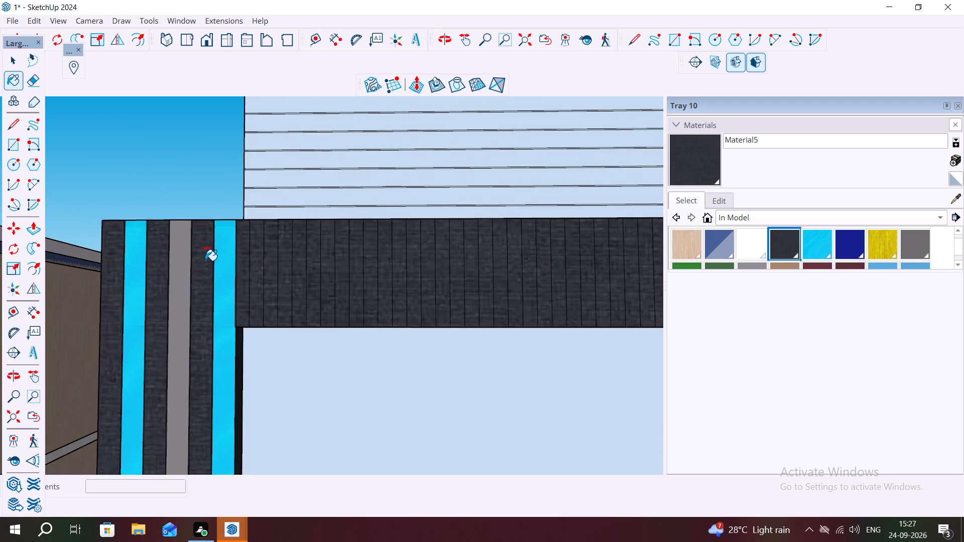
scroll(205, 260, "down", 16)
scroll(368, 278, "down", 3)
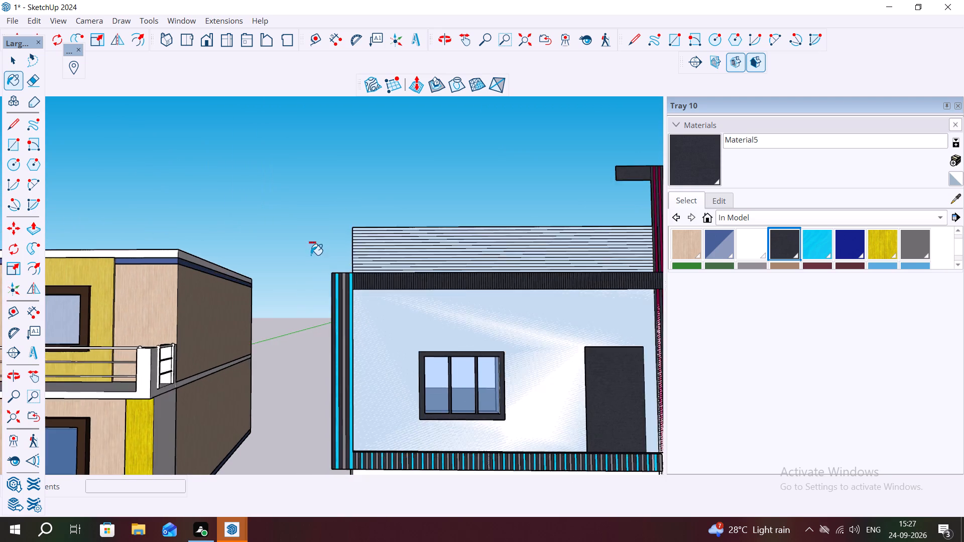
scroll(298, 251, "down", 3)
scroll(499, 277, "up", 8)
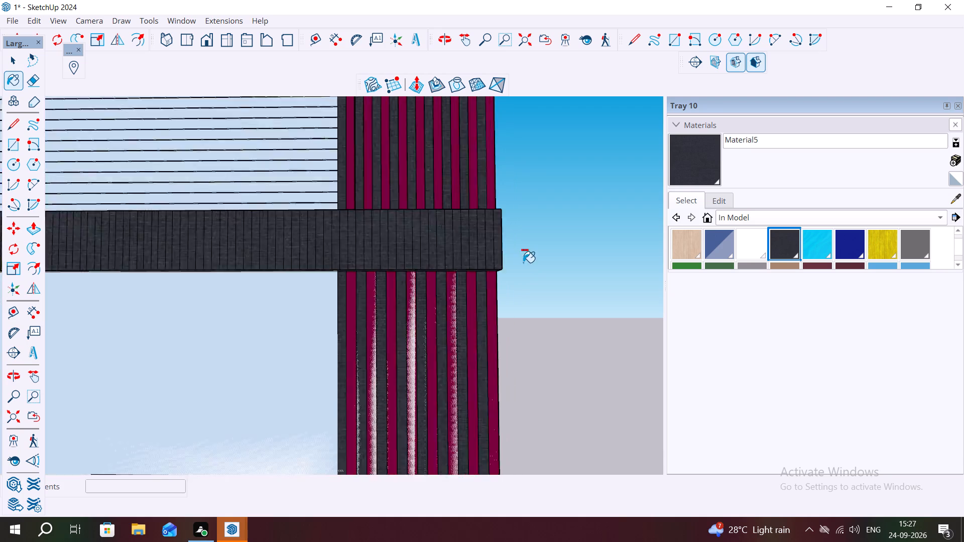
scroll(523, 262, "up", 3)
scroll(496, 256, "down", 3)
scroll(470, 247, "up", 5)
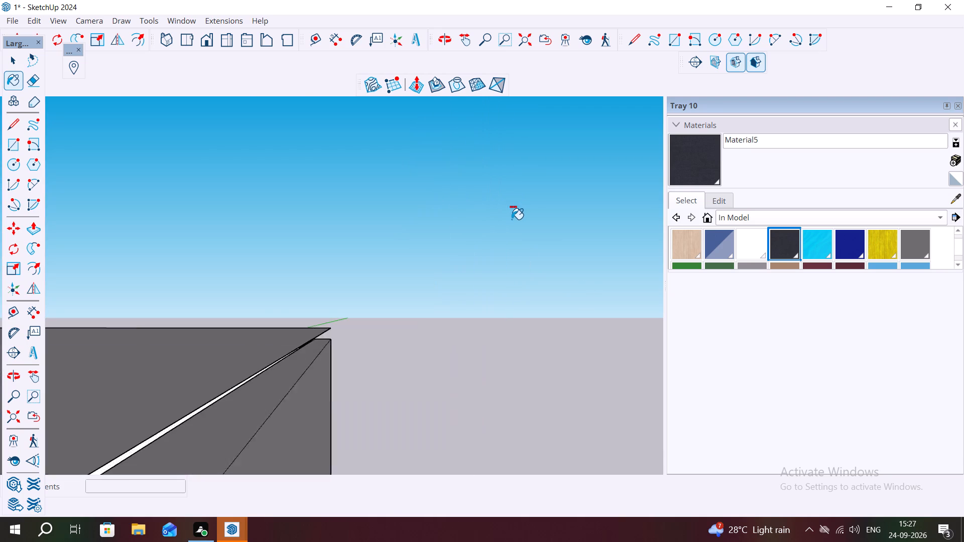
scroll(512, 219, "up", 1)
scroll(516, 229, "down", 2)
scroll(611, 270, "down", 3)
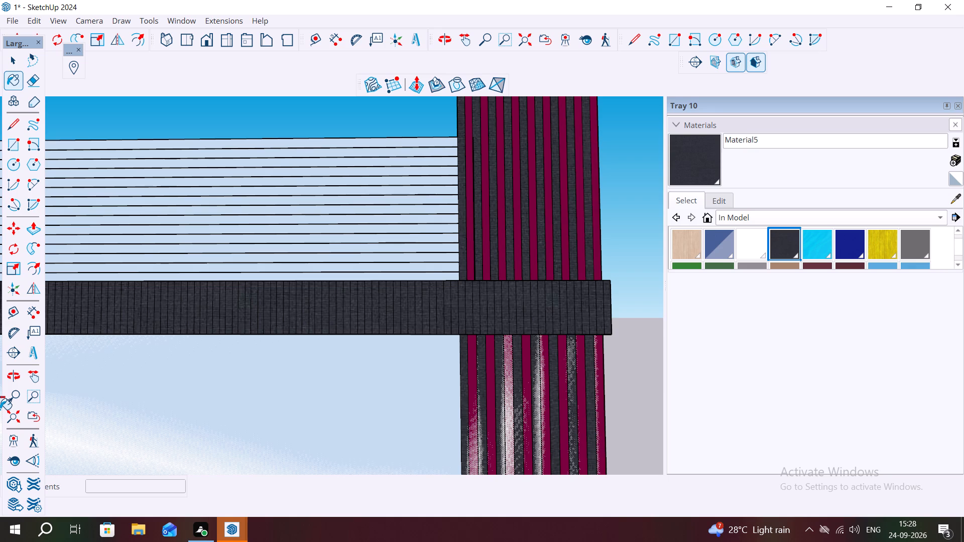
Apply grey Material9 to the dark upper band, together with the dark stripes of the maroon column.
scroll(500, 189, "down", 3)
scroll(440, 166, "down", 3)
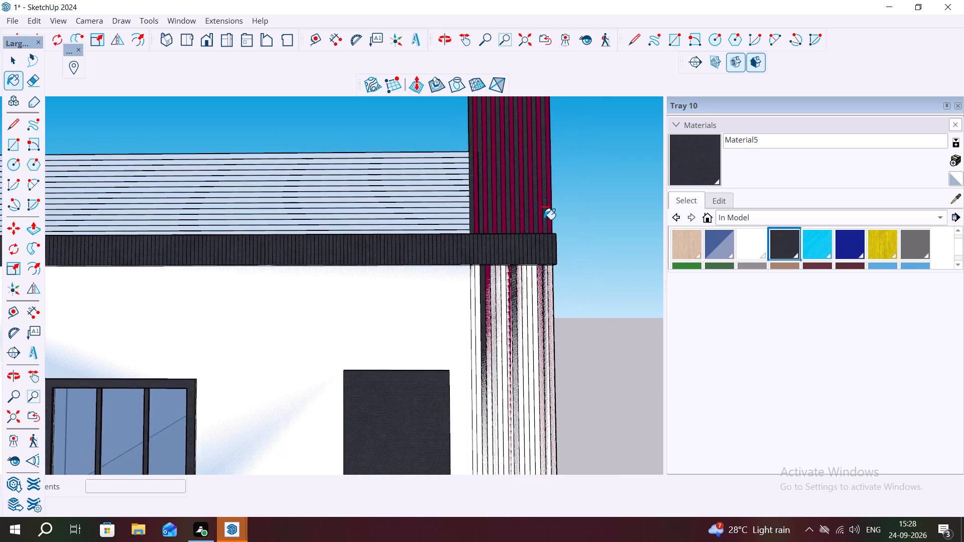
scroll(544, 219, "down", 2)
scroll(447, 247, "up", 7)
scroll(626, 229, "up", 6)
scroll(608, 281, "down", 3)
scroll(480, 308, "down", 6)
scroll(490, 265, "down", 4)
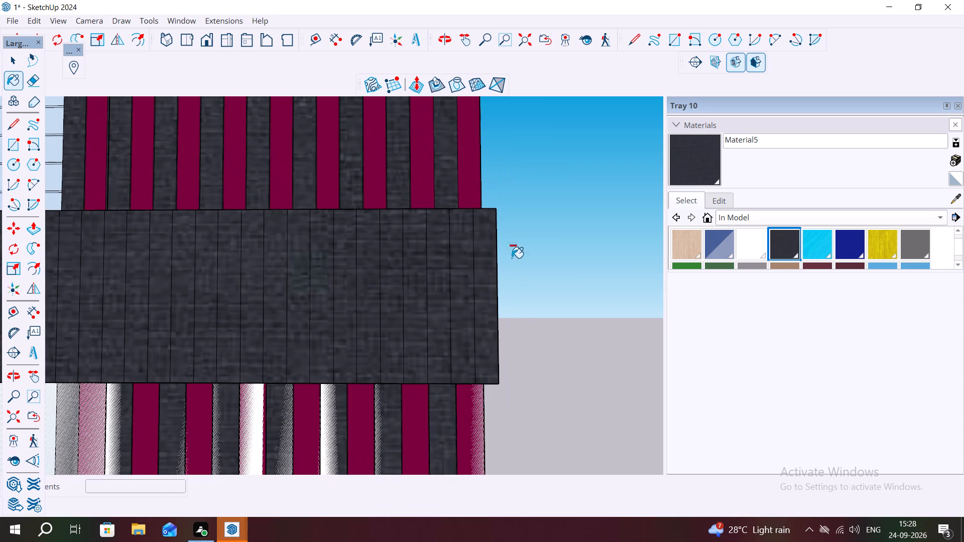
left_click(926, 243)
left_click(493, 280)
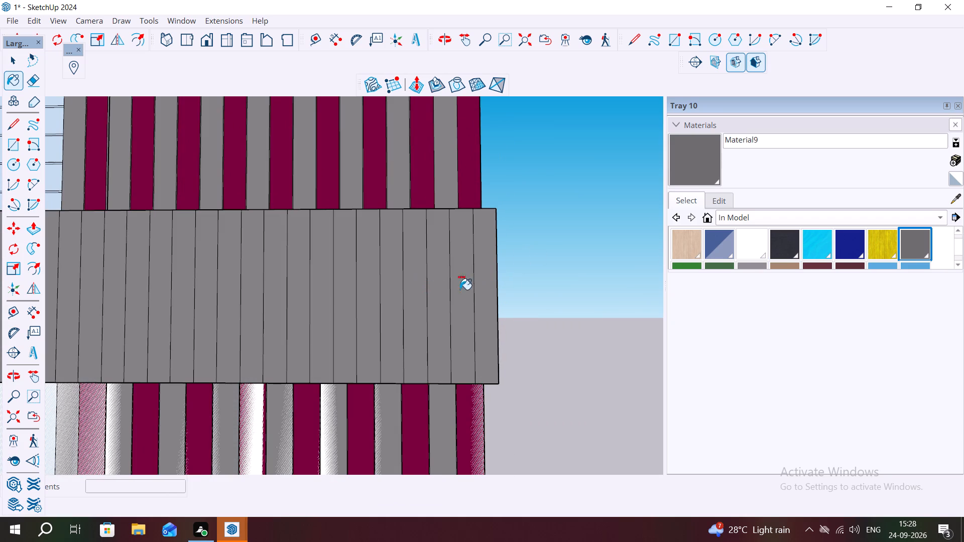
scroll(481, 284, "down", 3)
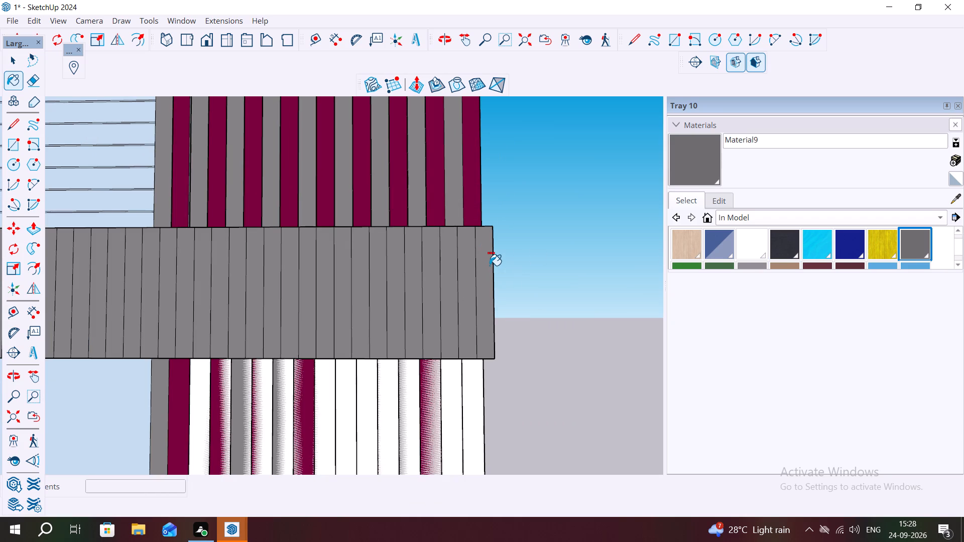
From the upper band's outer end at the column, paint stripe 2 with dark Material5 and stripe 3 with cyan Material6.
key("Escape")
key("space")
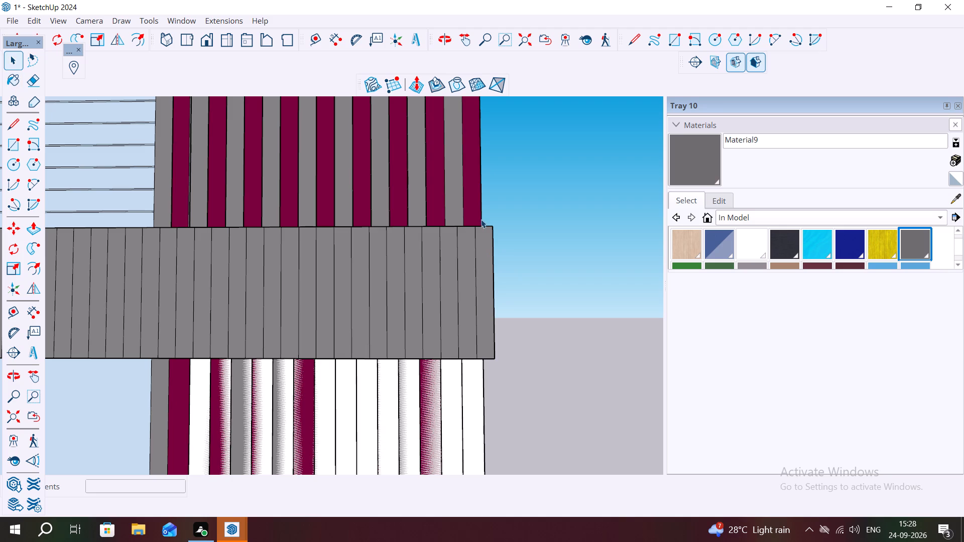
left_click(482, 247)
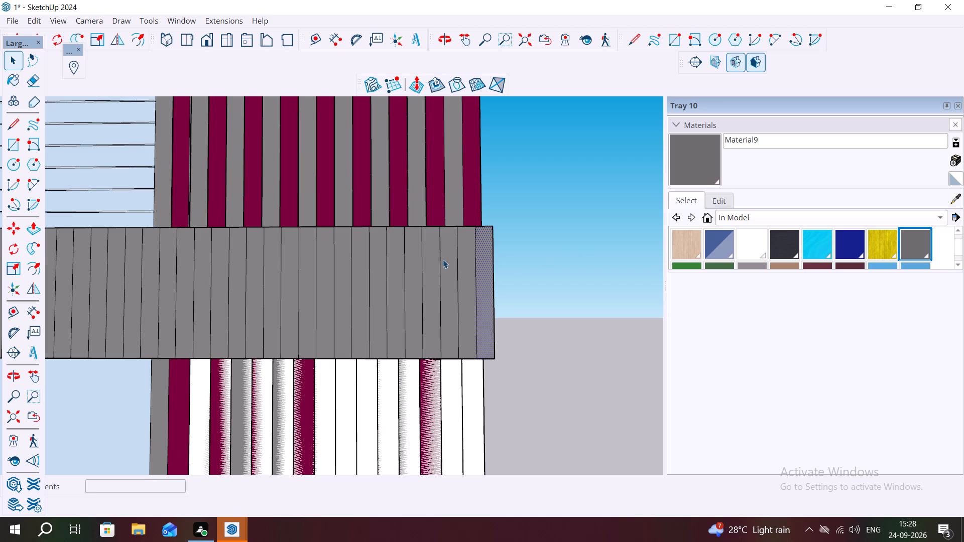
left_click(464, 263)
left_click(788, 242)
left_click(468, 294)
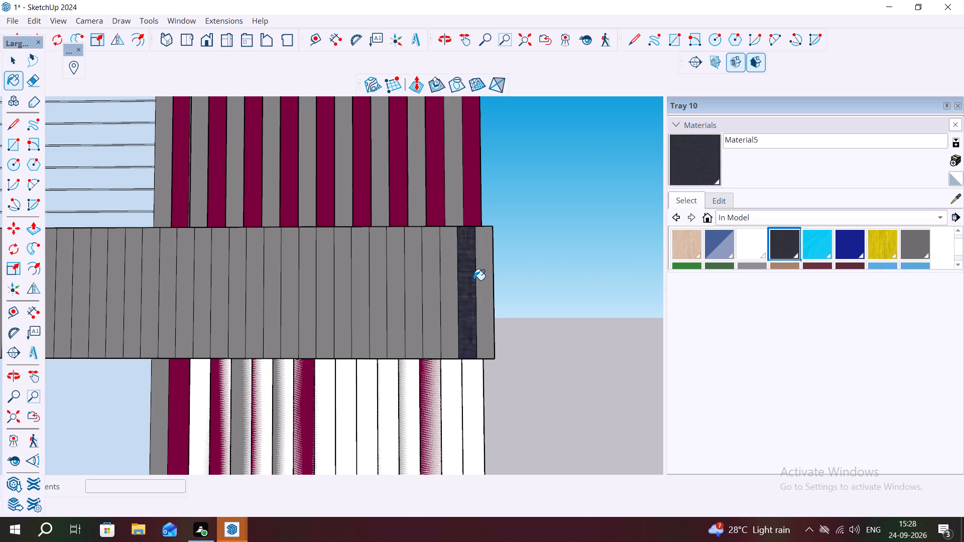
key("space")
left_click(447, 293)
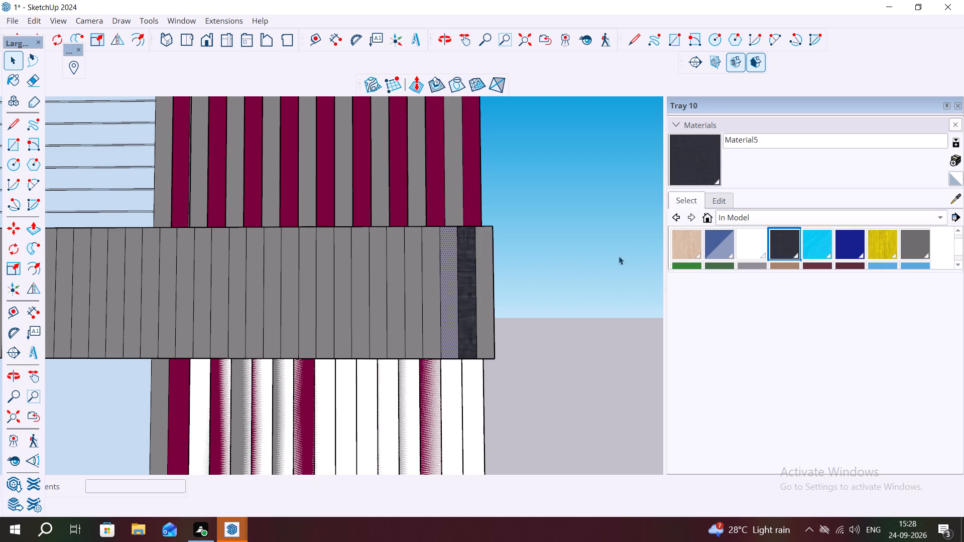
left_click(814, 241)
left_click(445, 322)
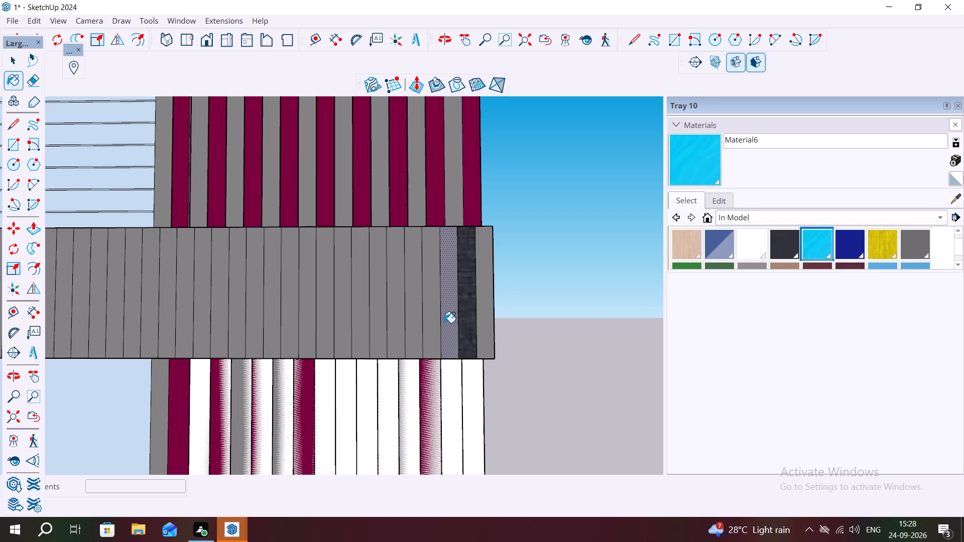
Apply dark Material5 to stripes 4 and 6 from the outer end and cyan Material6 to stripe 7, keeping stripe 5 grey.
scroll(523, 273, "down", 2)
scroll(493, 302, "up", 7)
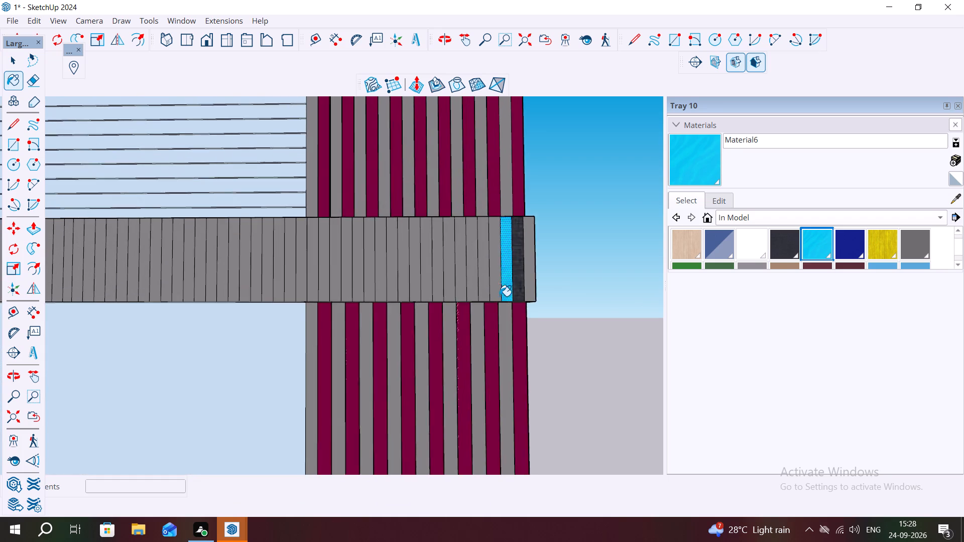
scroll(504, 293, "up", 1)
middle_click_drag(501, 293, 429, 290)
middle_click_drag(464, 275, 539, 304)
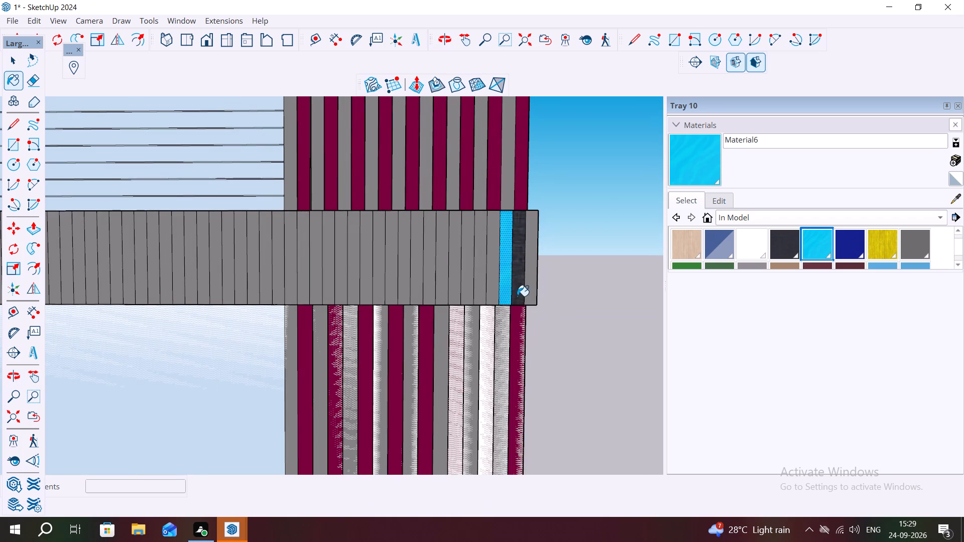
left_click(777, 241)
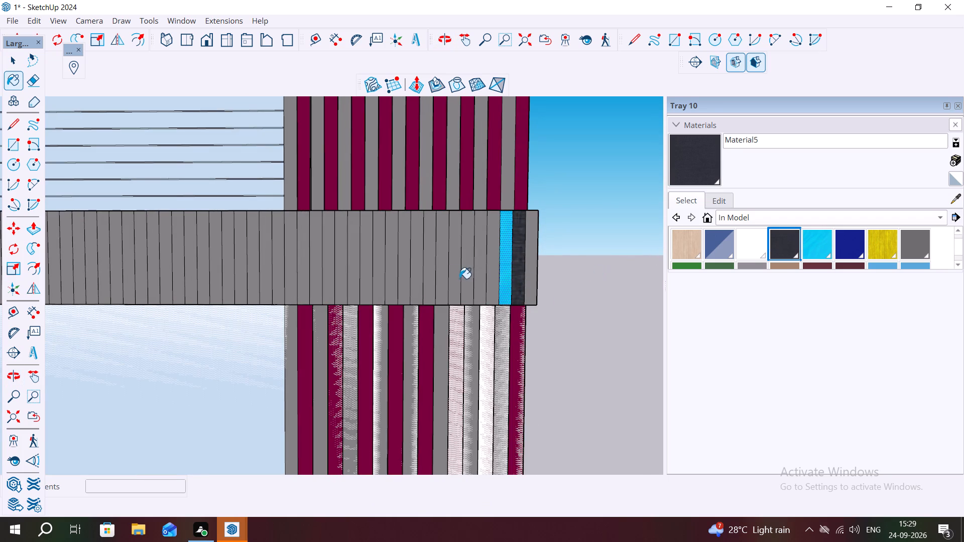
left_click(456, 279)
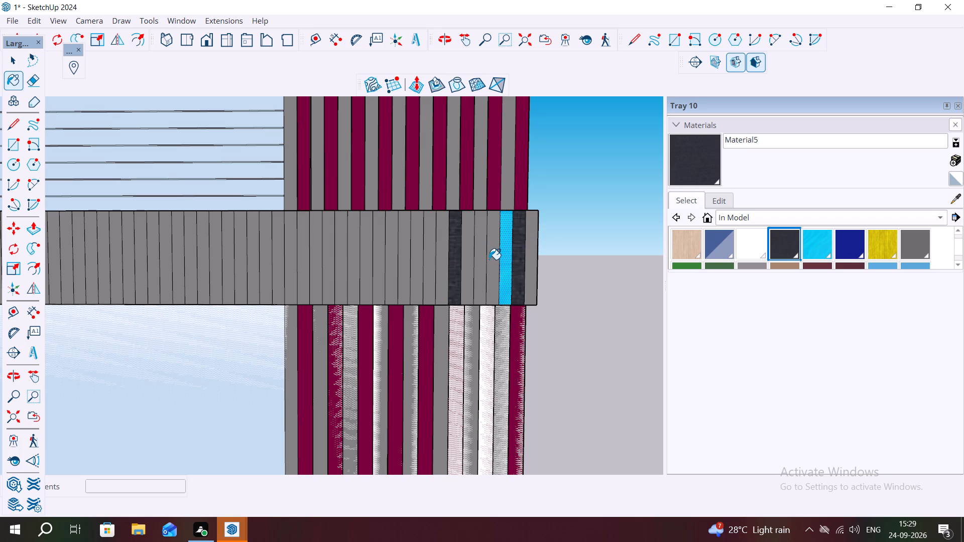
left_click(690, 169)
left_click(491, 256)
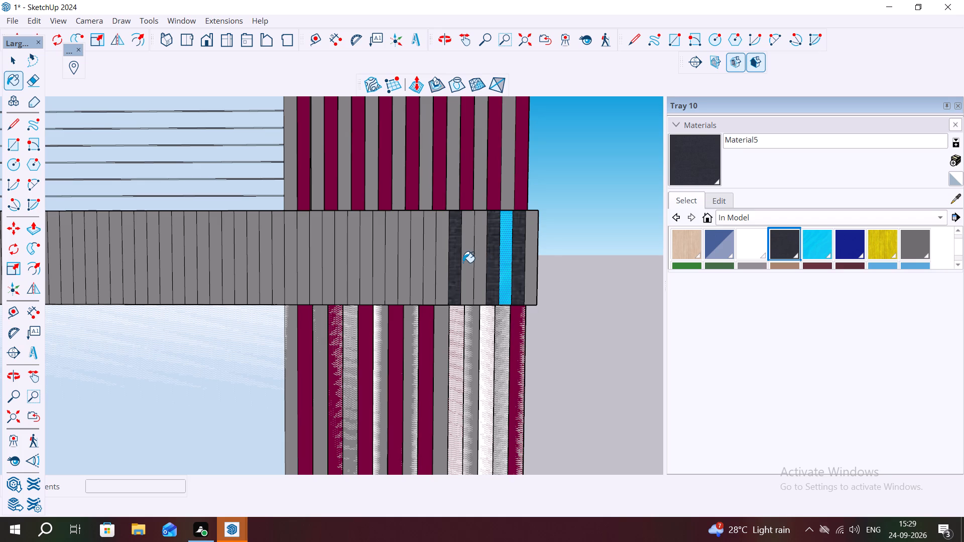
left_click(465, 263)
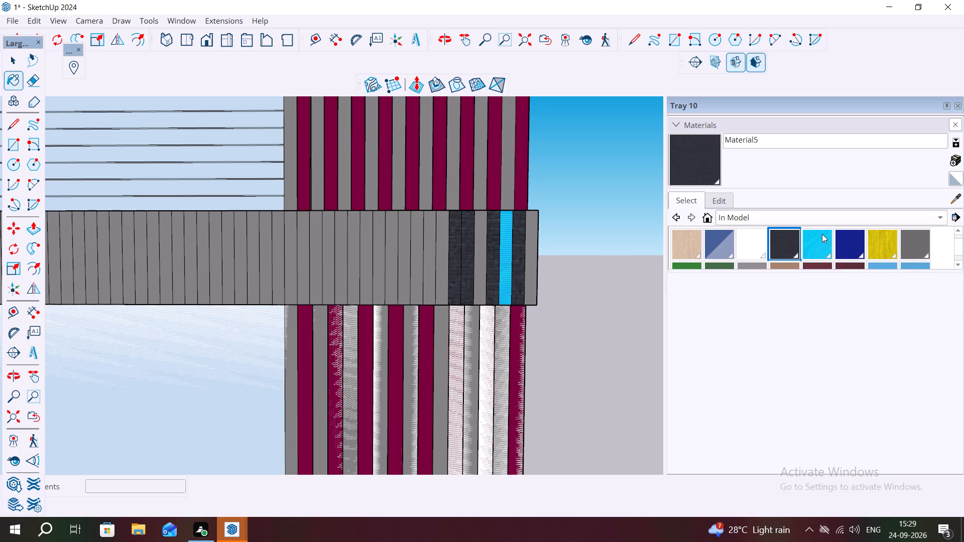
left_click(823, 234)
left_click(453, 276)
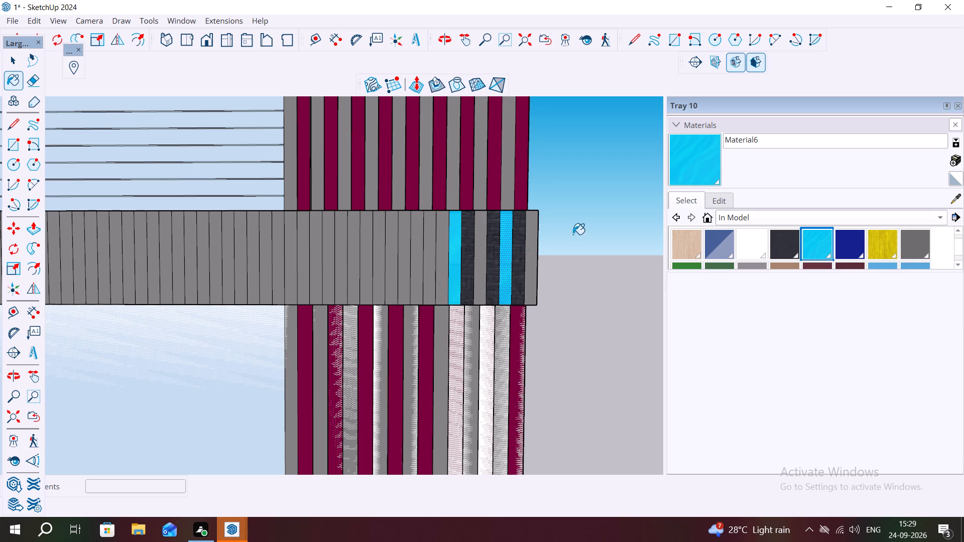
Apply dark Material5 to every second stripe from 8 to 20, up to the column's inner edge.
left_click(782, 241)
left_click(439, 293)
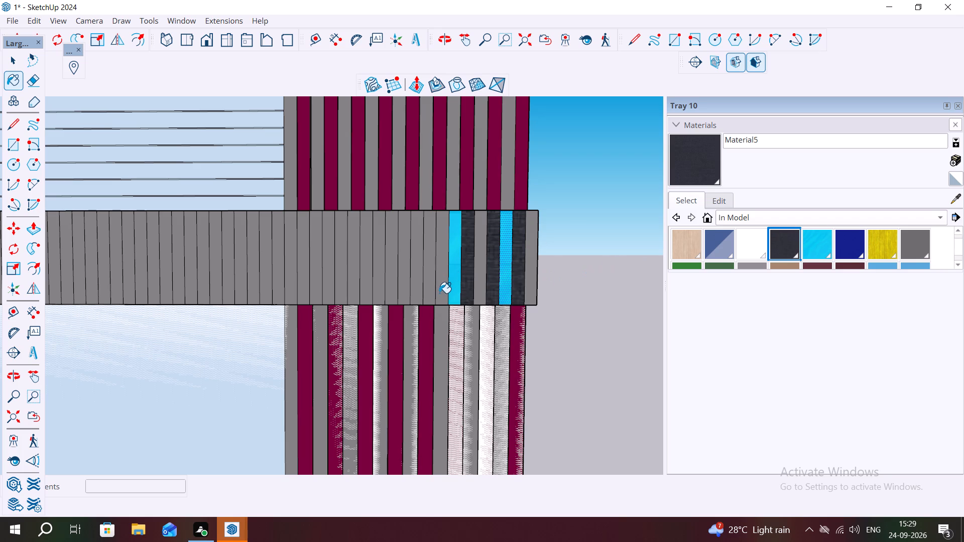
left_click(412, 295)
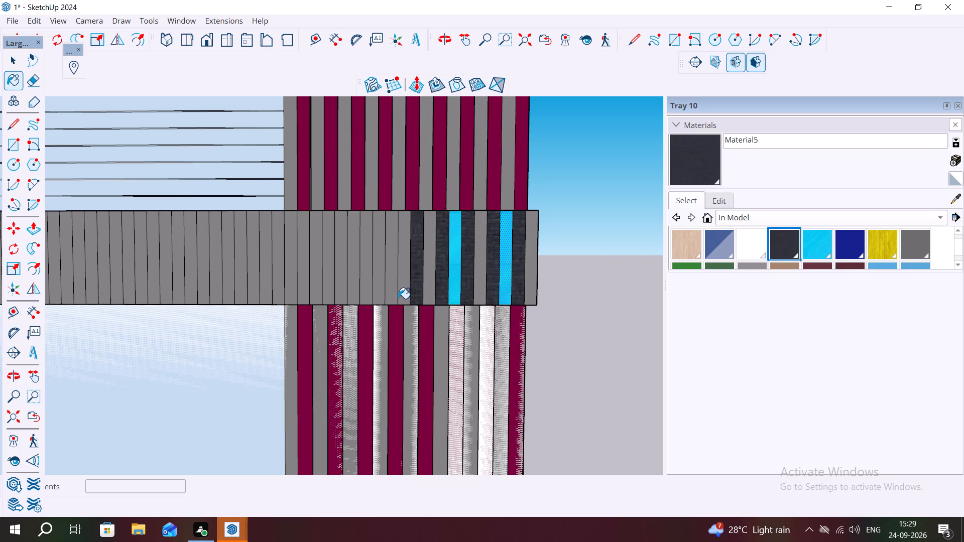
left_click(388, 295)
left_click(362, 301)
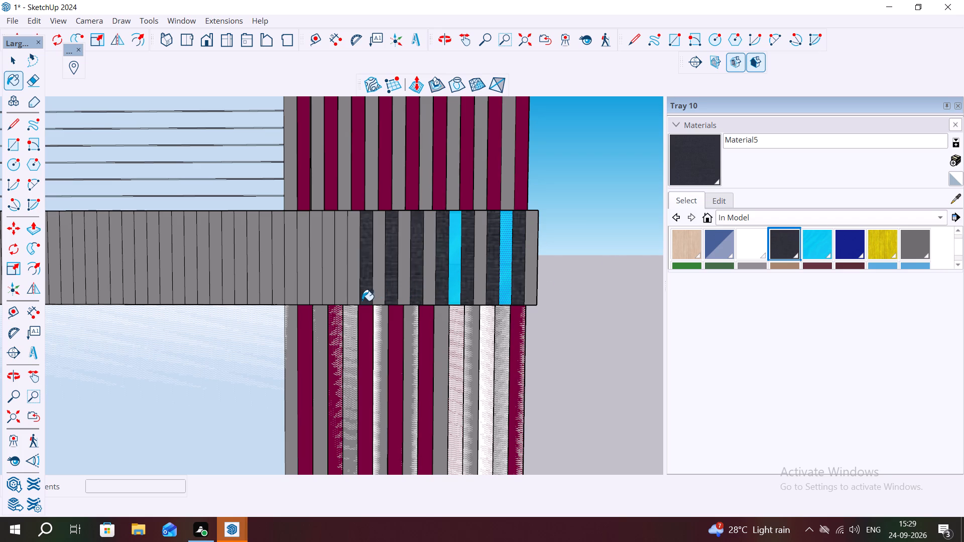
left_click(334, 299)
left_click(337, 299)
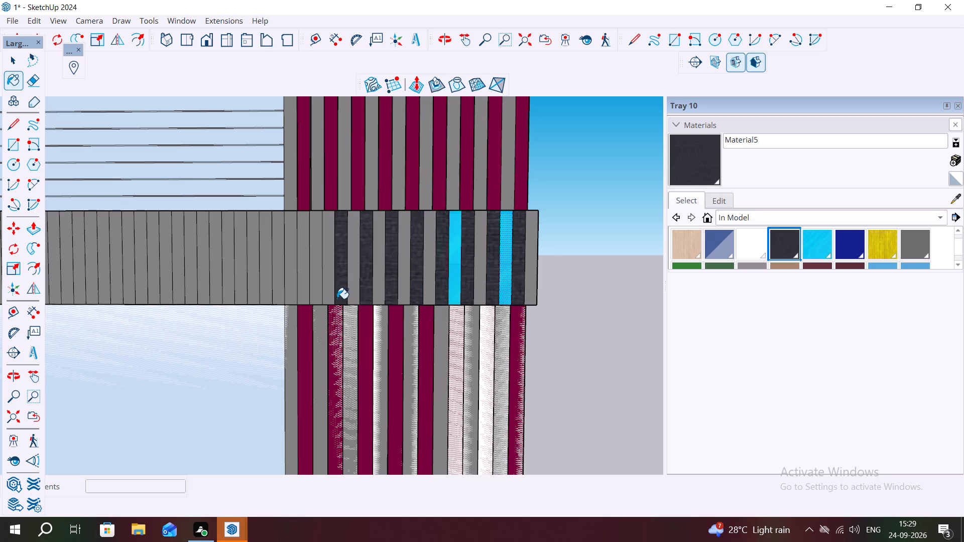
left_click(311, 298)
left_click(288, 303)
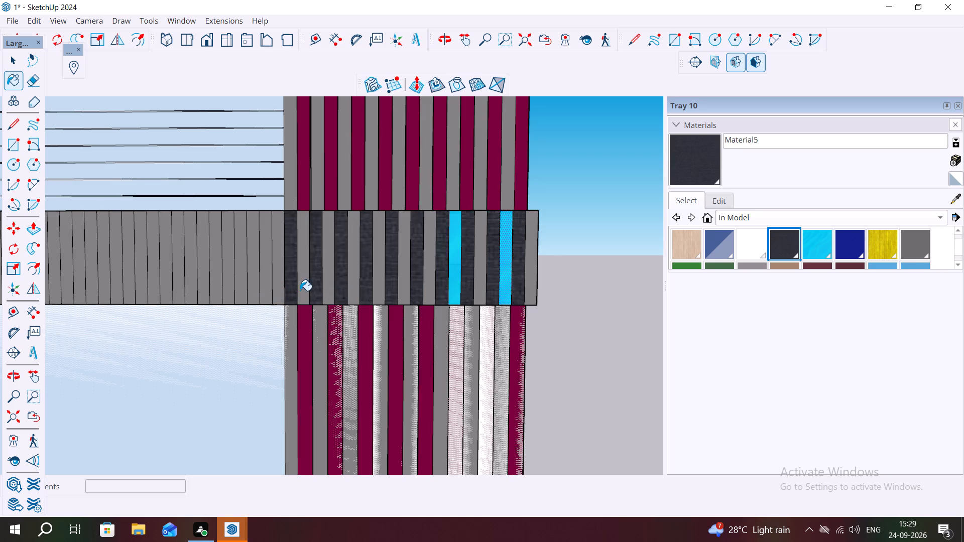
Continuing inward from the column, apply dark Material5 to every second stripe of the upper band from 22 to 34.
left_click(261, 297)
left_click(267, 303)
scroll(322, 220, "down", 2)
scroll(544, 229, "down", 3)
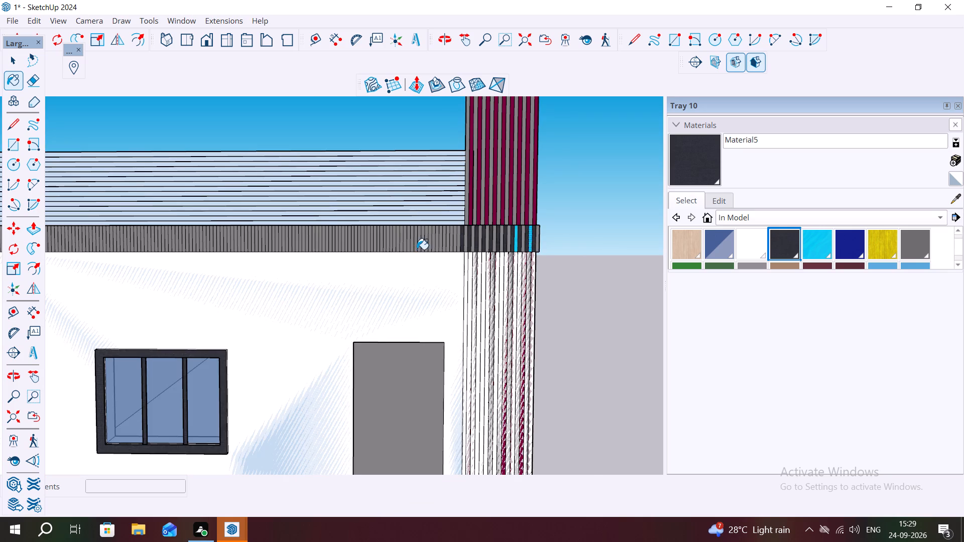
scroll(416, 244, "up", 11)
scroll(481, 240, "up", 3)
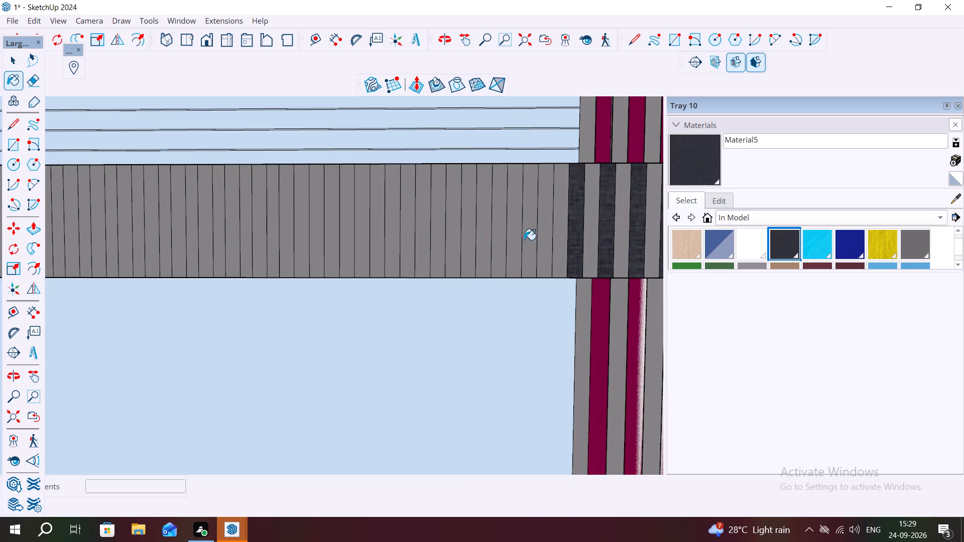
left_click(538, 253)
left_click(507, 261)
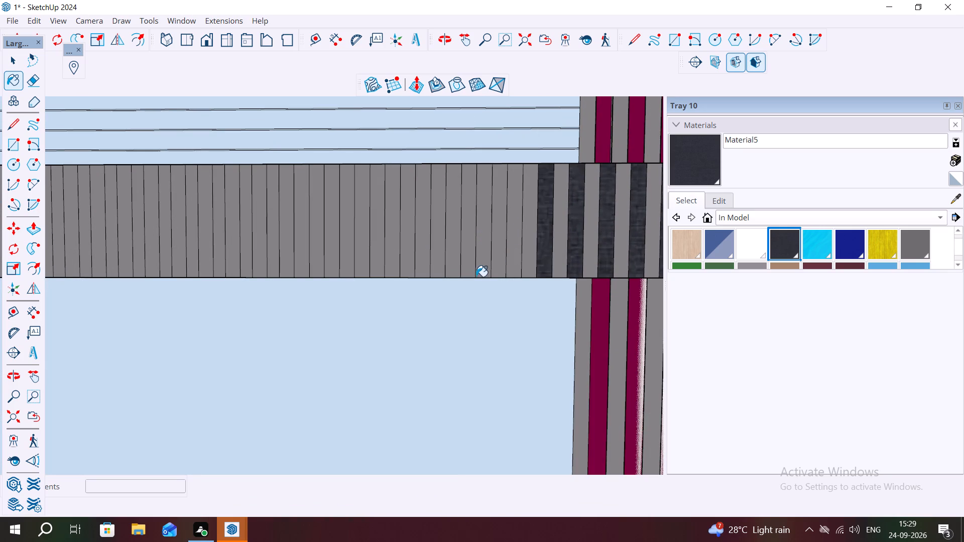
left_click(512, 261)
left_click(478, 263)
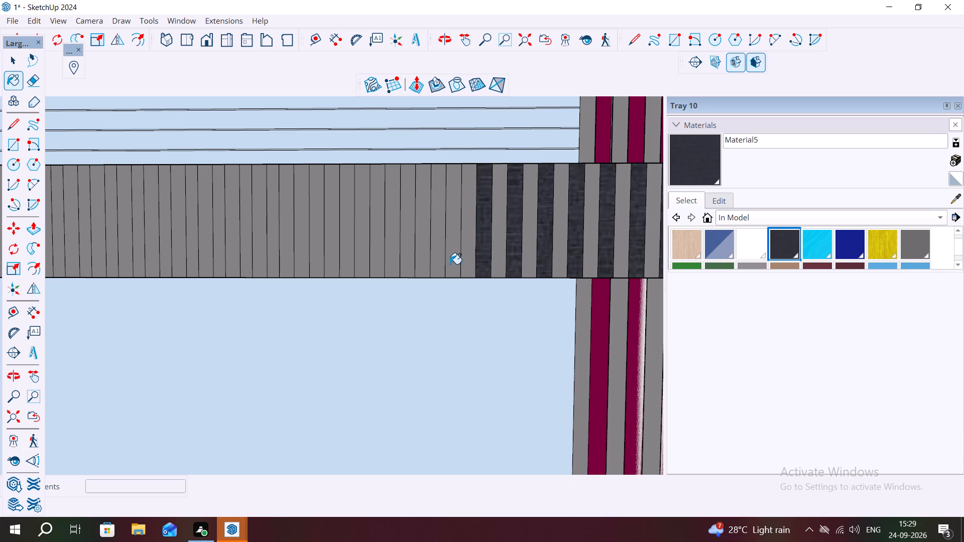
left_click(449, 263)
left_click(418, 265)
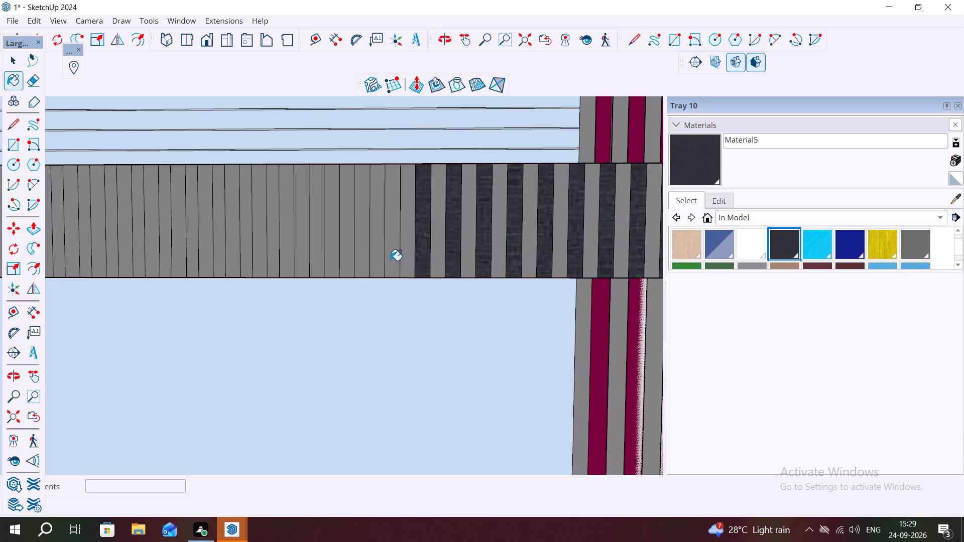
left_click(388, 258)
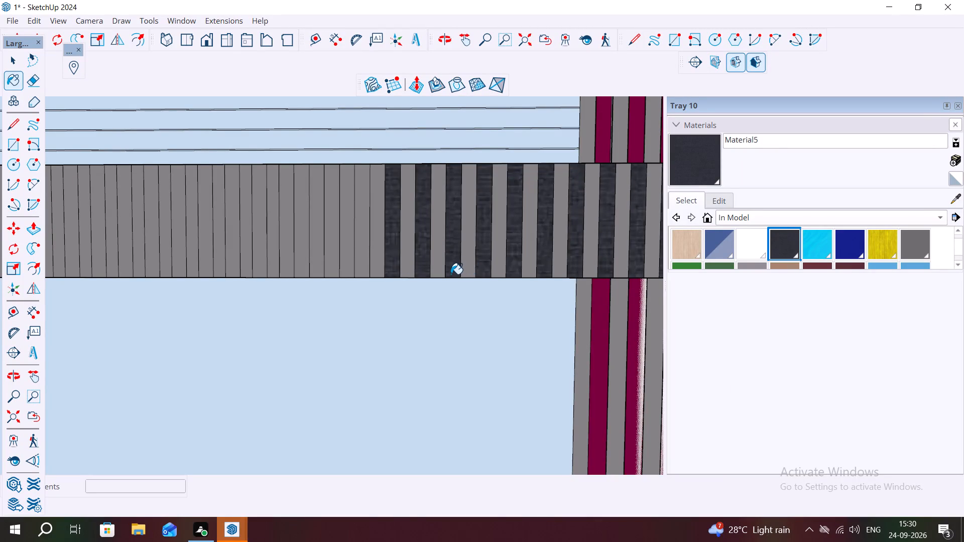
Apply dark Material5 to every second stripe of the upper band from 36 to 46, counted from the outer end.
left_click(356, 266)
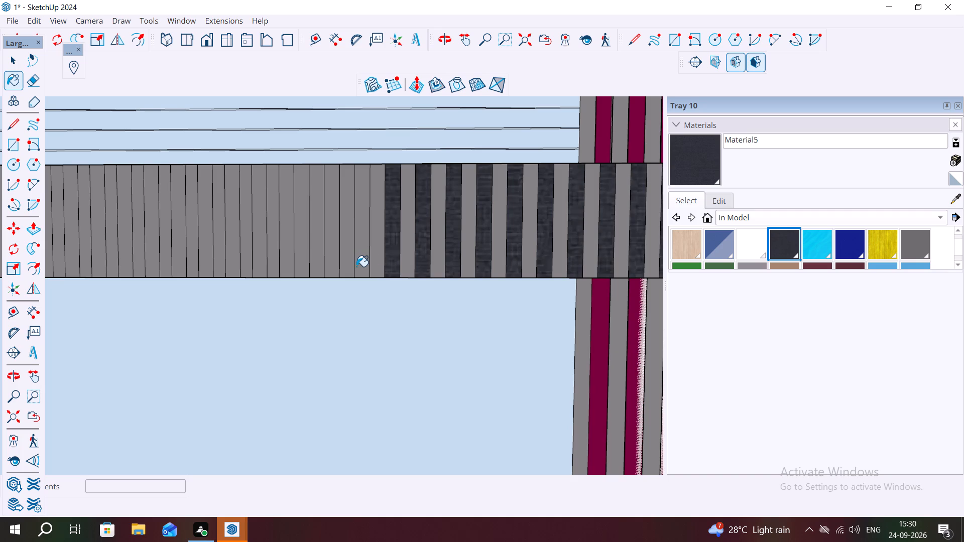
left_click(328, 275)
left_click(299, 274)
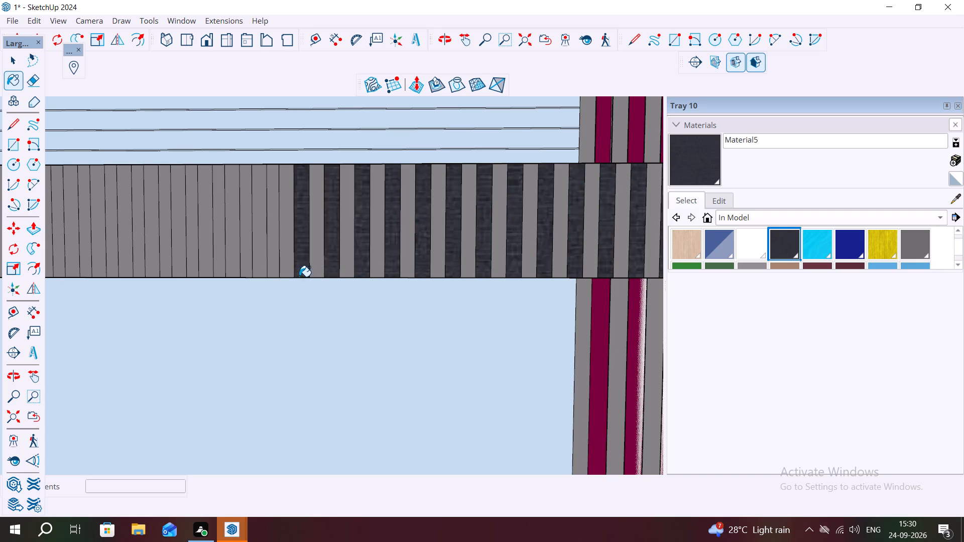
left_click(271, 276)
left_click(243, 278)
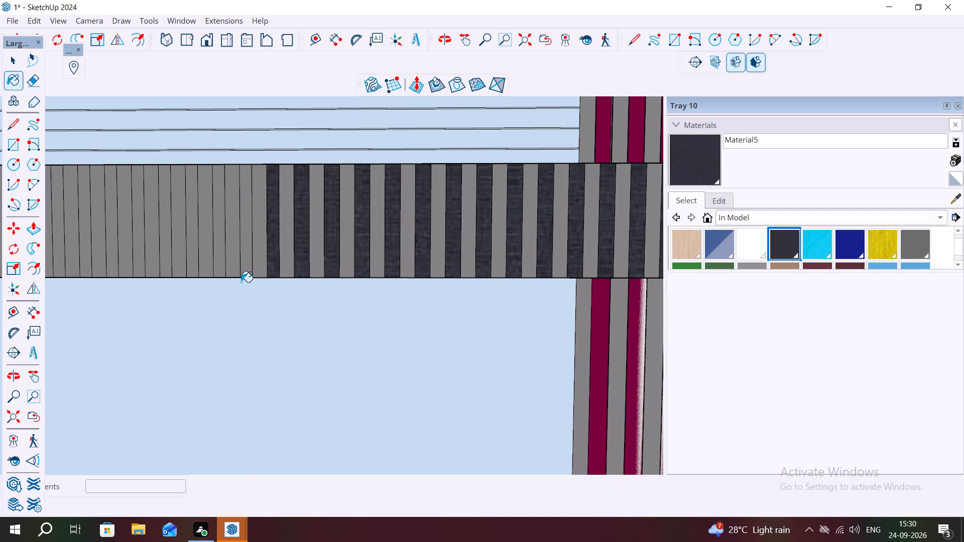
left_click(237, 262)
left_click(244, 267)
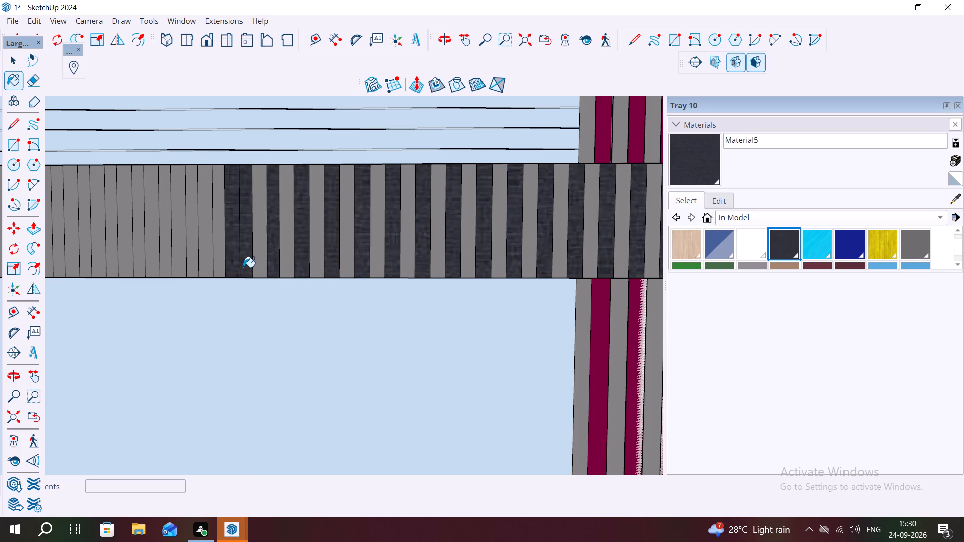
left_click(215, 274)
Apply cyan Material6 to every fourth stripe of the upper band from 11 to 43, leaving the grey stripes between them.
left_click(824, 234)
scroll(517, 214, "down", 1)
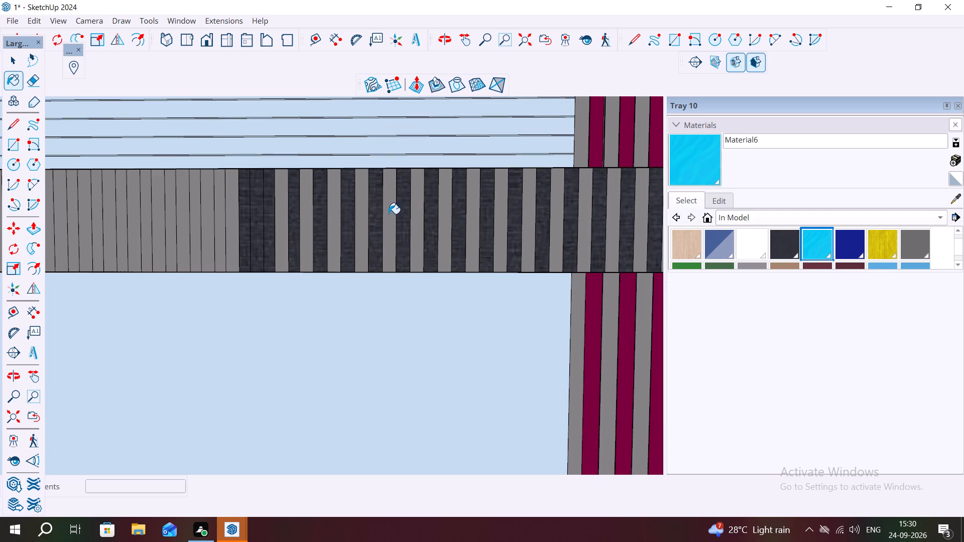
scroll(389, 214, "down", 2)
scroll(314, 204, "down", 2)
scroll(648, 204, "up", 2)
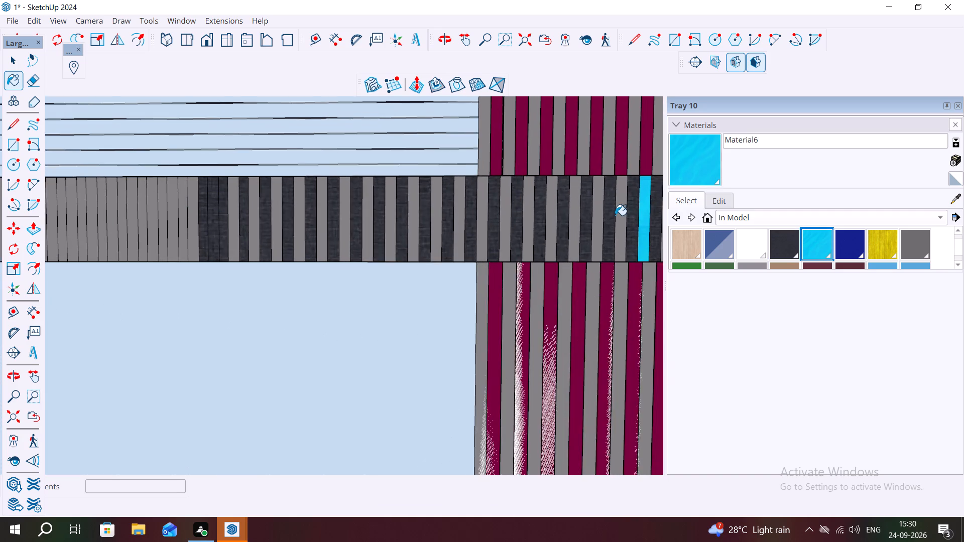
scroll(615, 215, "up", 2)
left_click(594, 217)
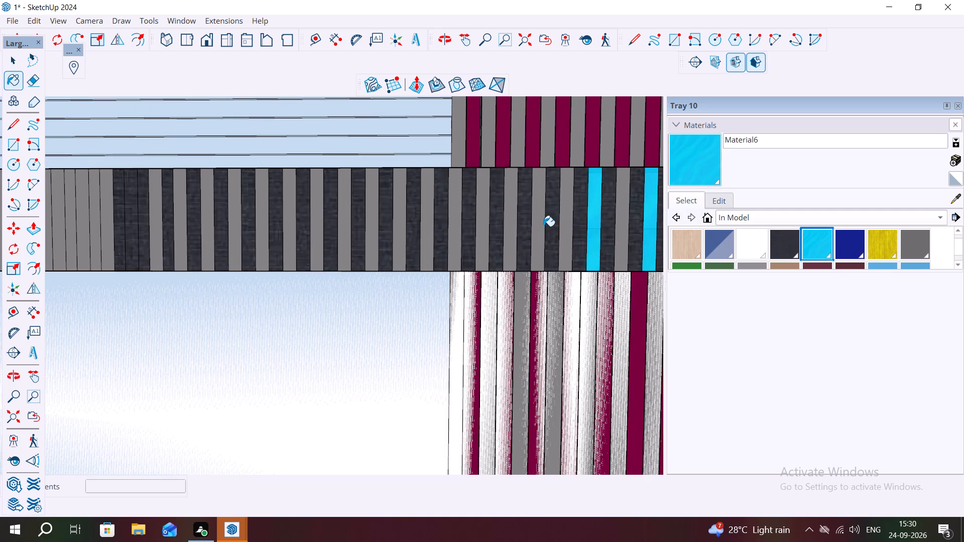
left_click(537, 226)
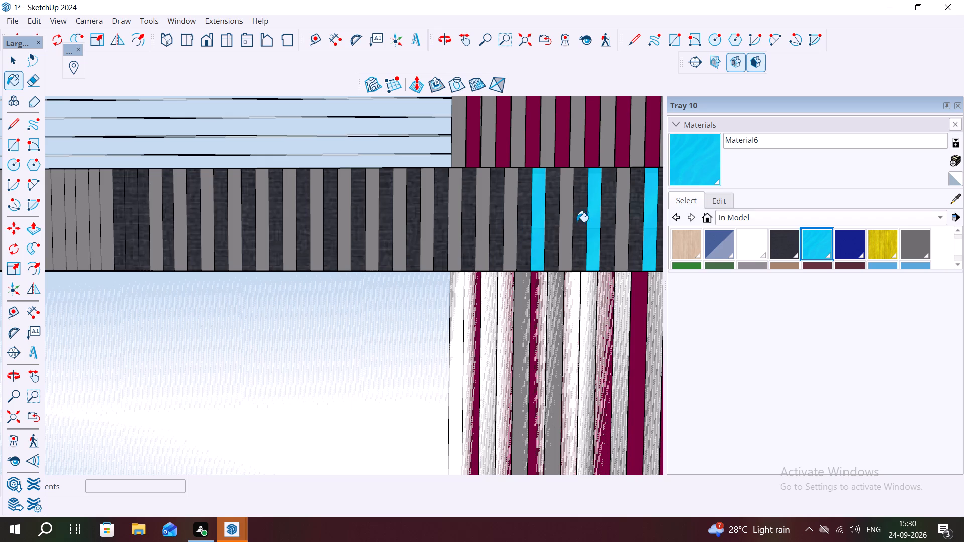
left_click(482, 235)
left_click(423, 246)
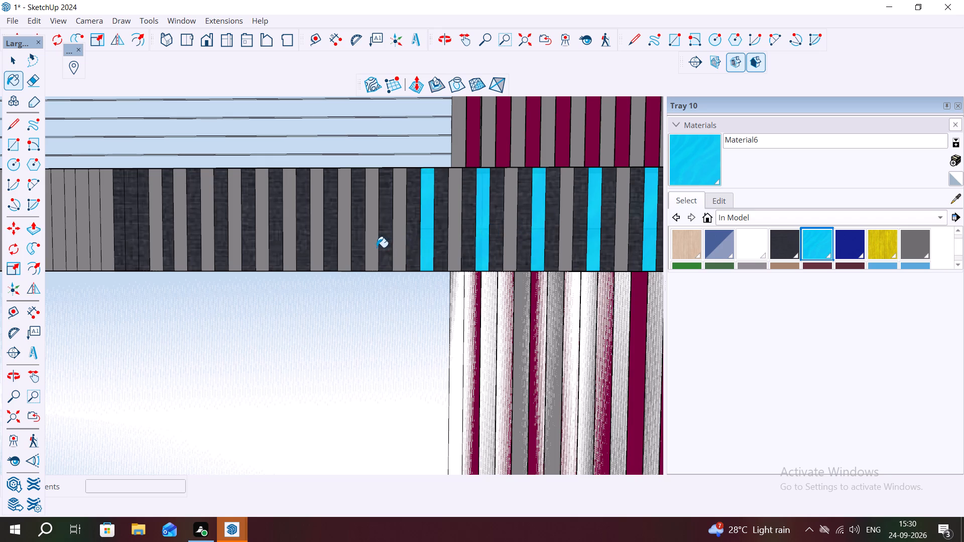
left_click(370, 245)
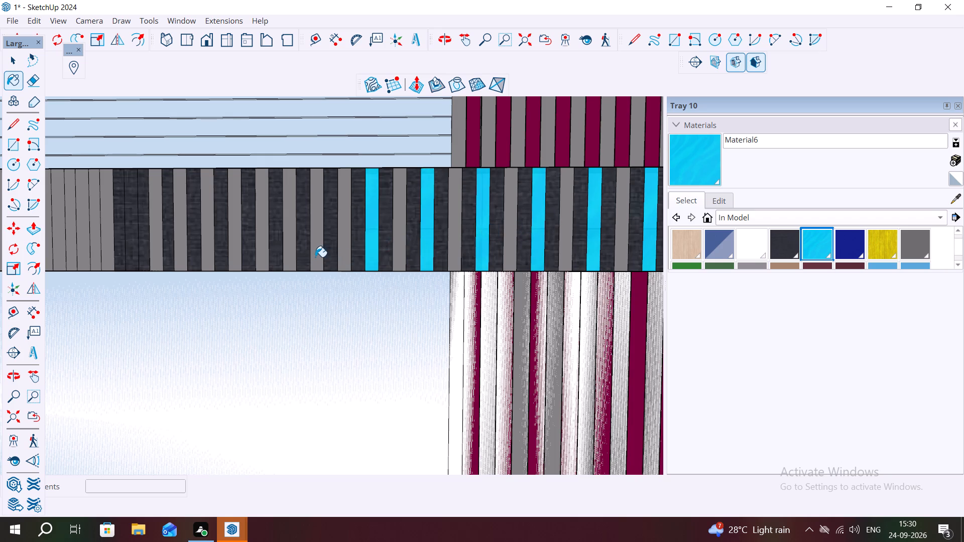
left_click(315, 257)
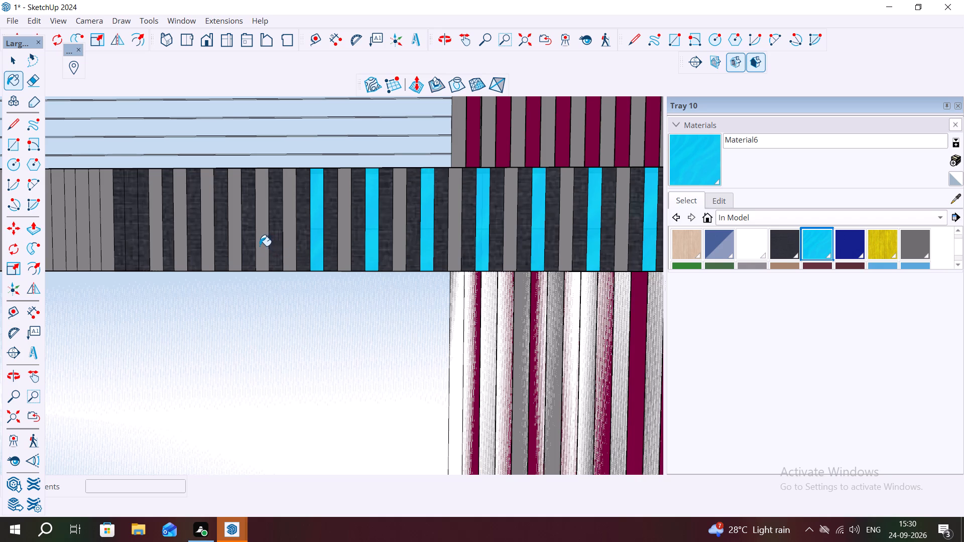
left_click(259, 246)
left_click(207, 239)
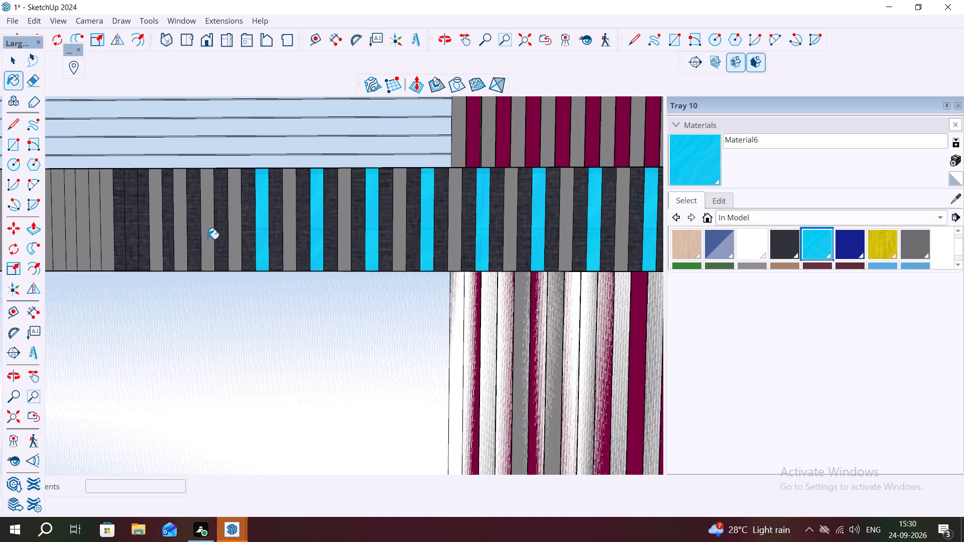
left_click(153, 245)
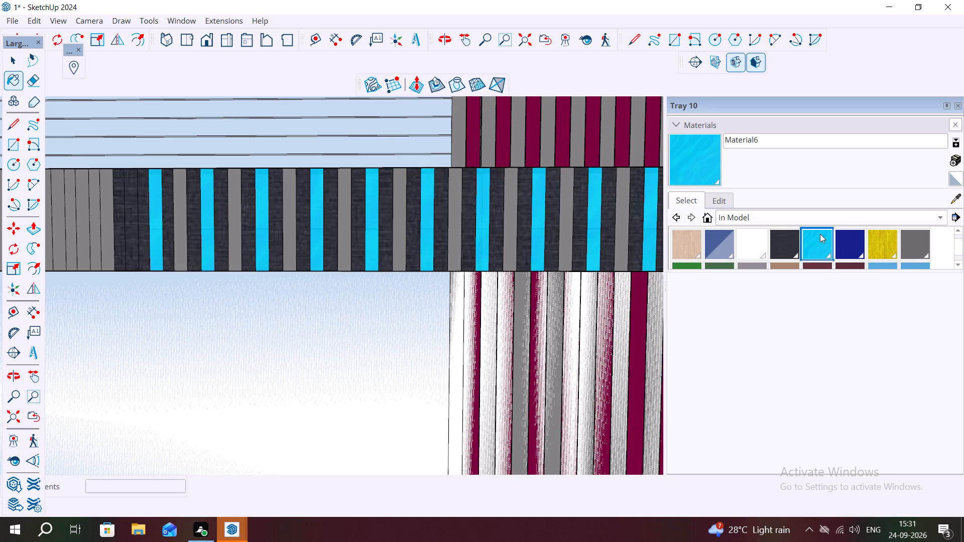
Repaint the middle of the three adjacent dark stripes, stripe 45 of the upper band, with grey Material9.
left_click(927, 239)
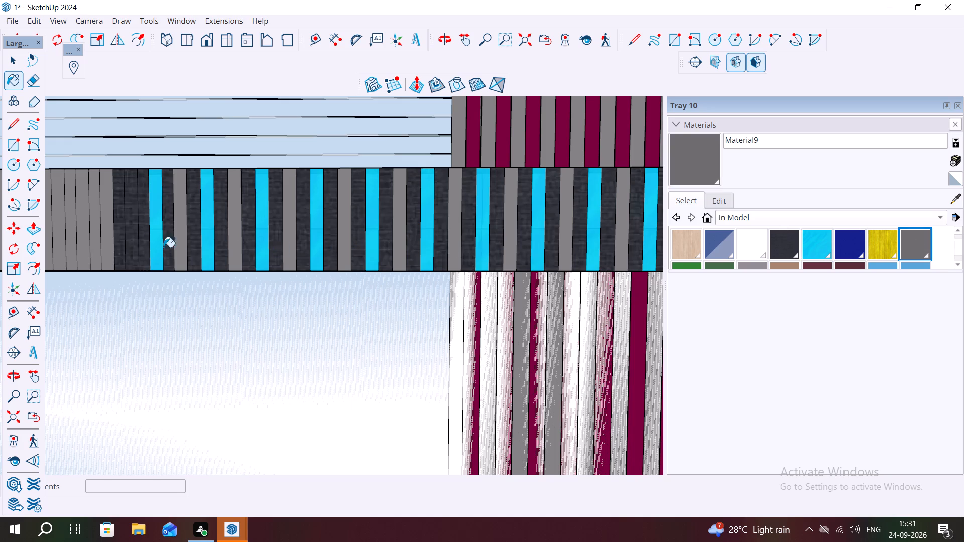
left_click(129, 245)
Apply cyan Material6 to stripe 47 of the upper band, directly beyond the last dark stripe.
scroll(167, 249, "down", 1)
scroll(115, 231, "down", 1)
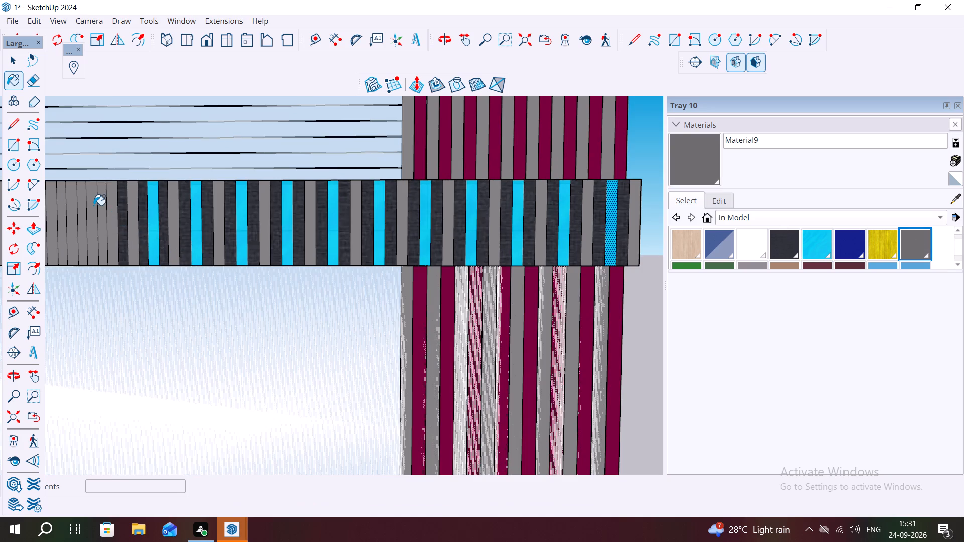
scroll(92, 206, "up", 1)
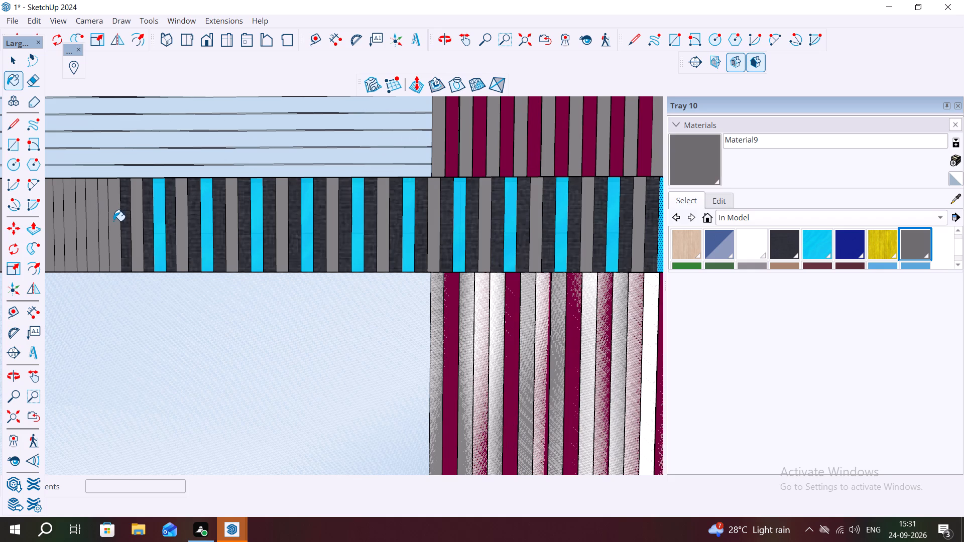
scroll(113, 221, "up", 2)
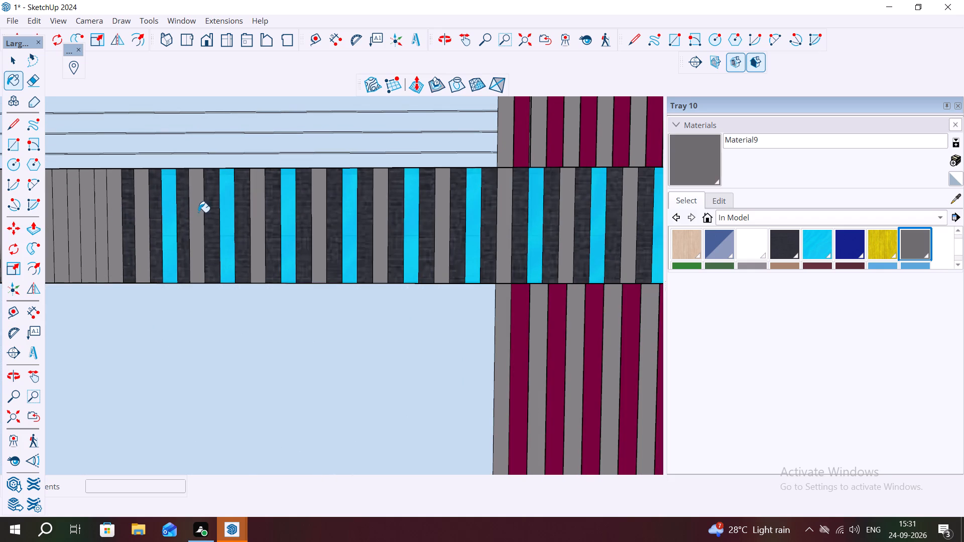
left_click(813, 233)
left_click(109, 256)
Examine the upper band's unpainted grey stretch, from the cyan vertical band to the last painted stripe near the column.
scroll(316, 242, "down", 2)
scroll(159, 229, "down", 6)
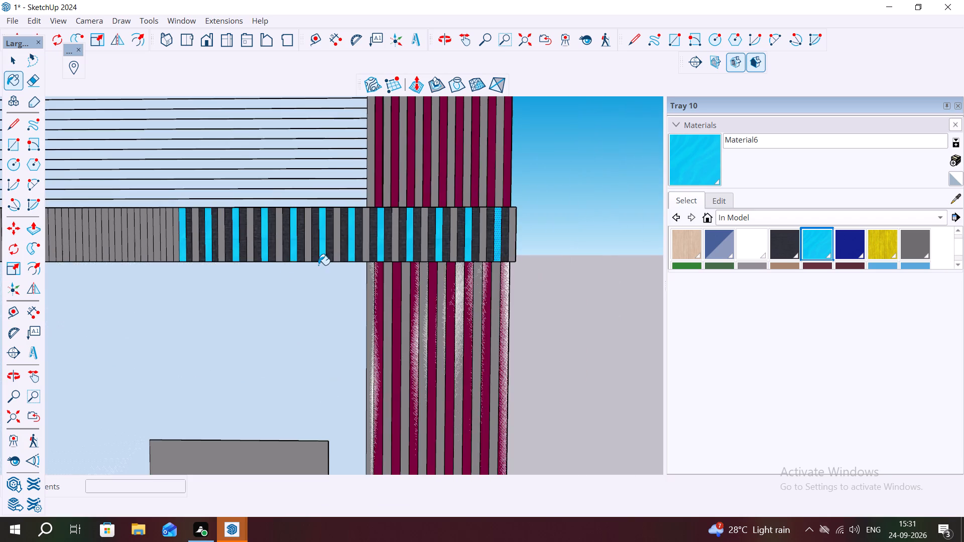
scroll(115, 258, "up", 1)
scroll(363, 251, "down", 6)
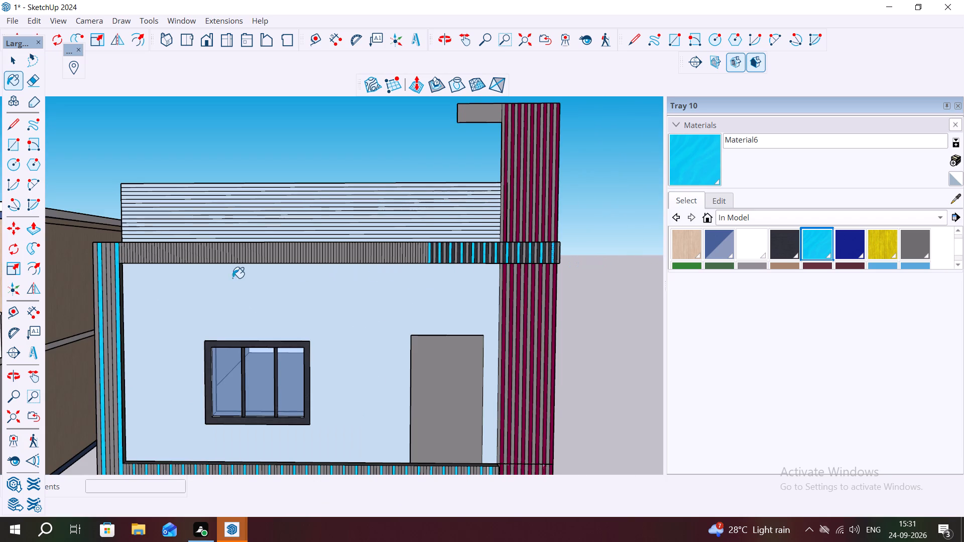
scroll(136, 271, "up", 1)
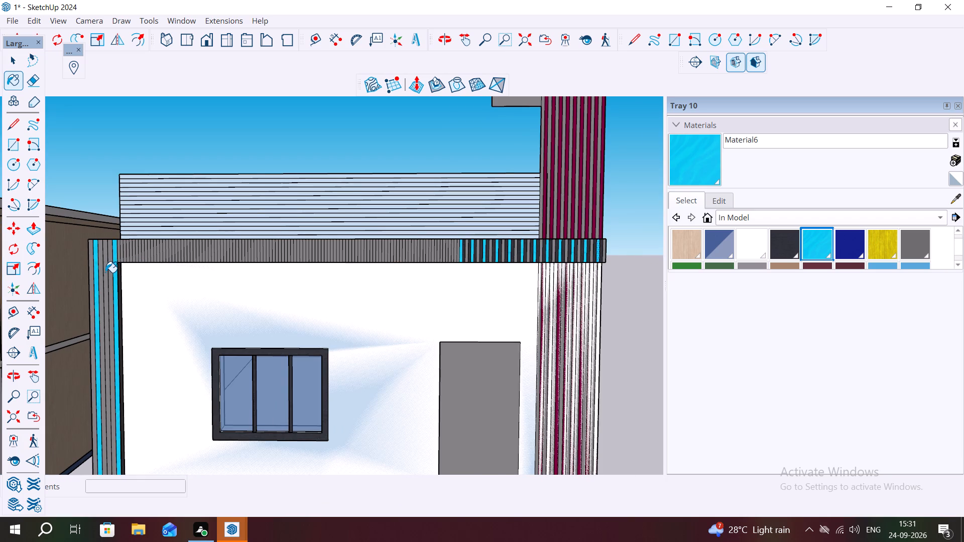
scroll(111, 265, "down", 3)
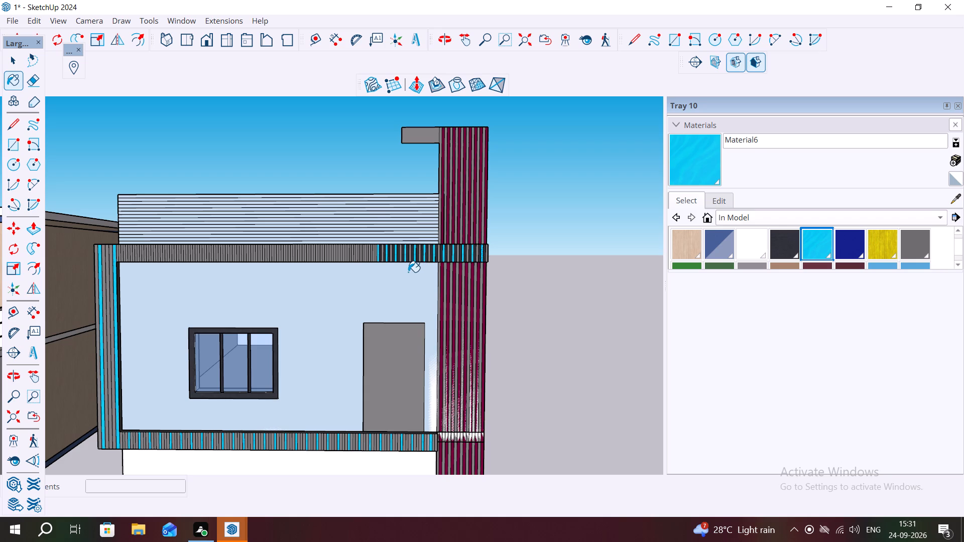
scroll(369, 263, "up", 2)
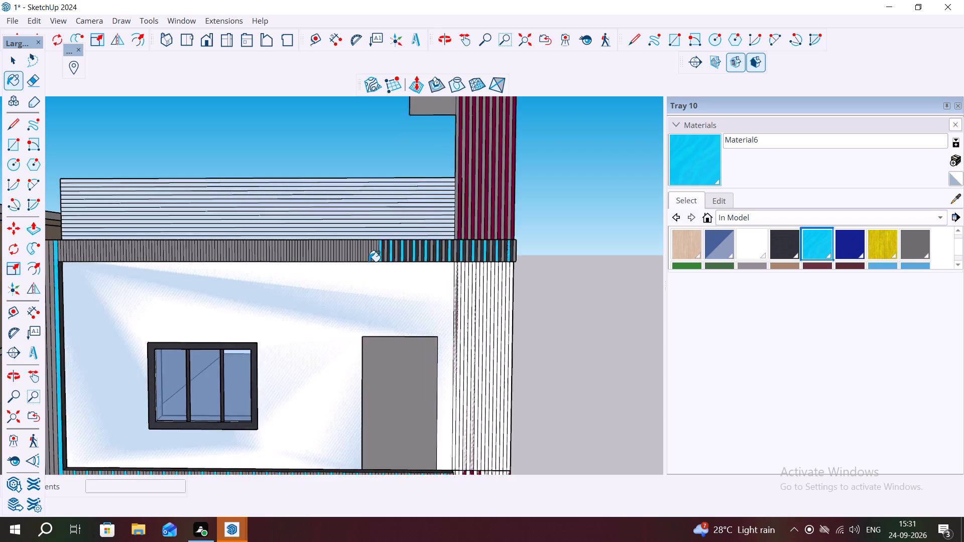
scroll(369, 261, "up", 3)
scroll(711, 267, "down", 2)
scroll(598, 263, "down", 5)
scroll(375, 260, "up", 5)
middle_click_drag(342, 258, 269, 248)
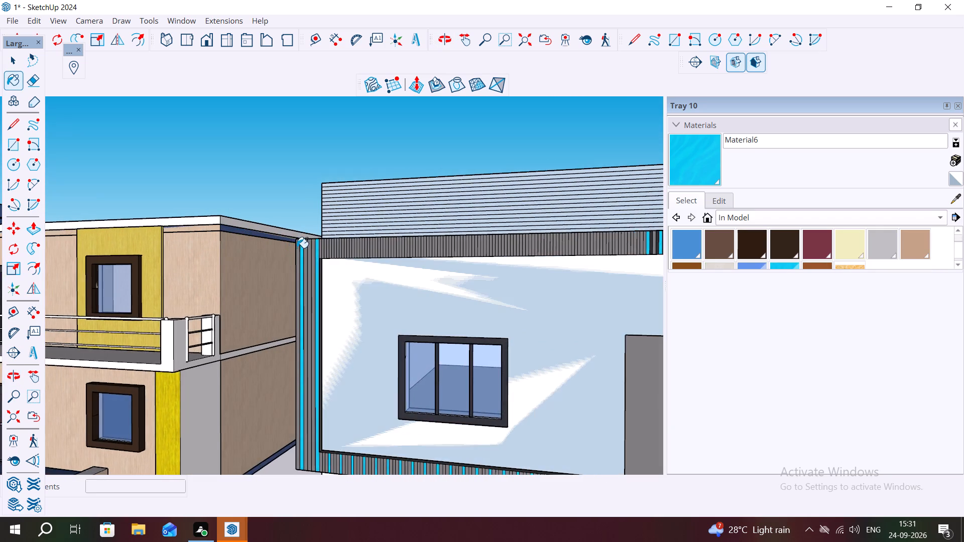
scroll(298, 248, "up", 3)
scroll(293, 269, "down", 2)
scroll(354, 264, "up", 6)
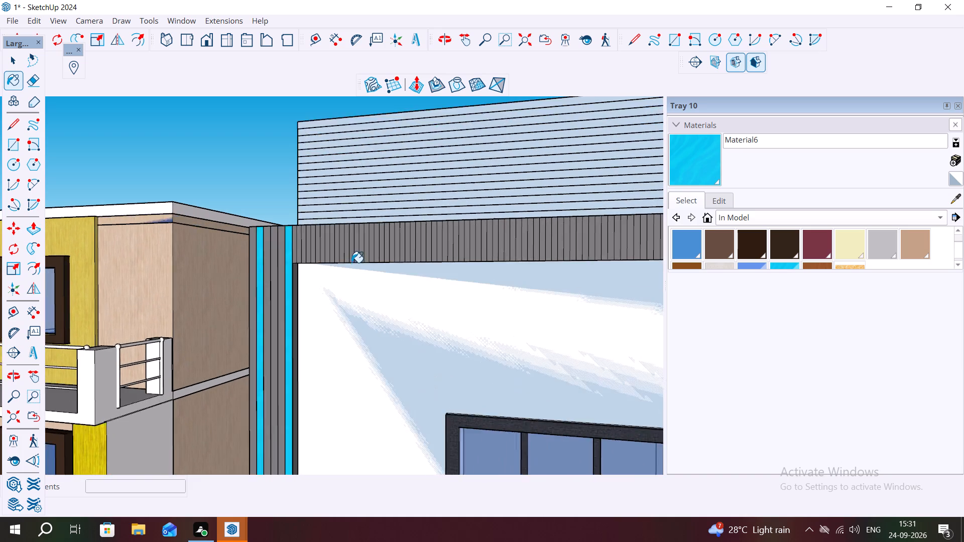
scroll(311, 259, "down", 3)
scroll(558, 259, "down", 7)
scroll(326, 245, "down", 5)
scroll(476, 243, "up", 11)
scroll(398, 243, "up", 4)
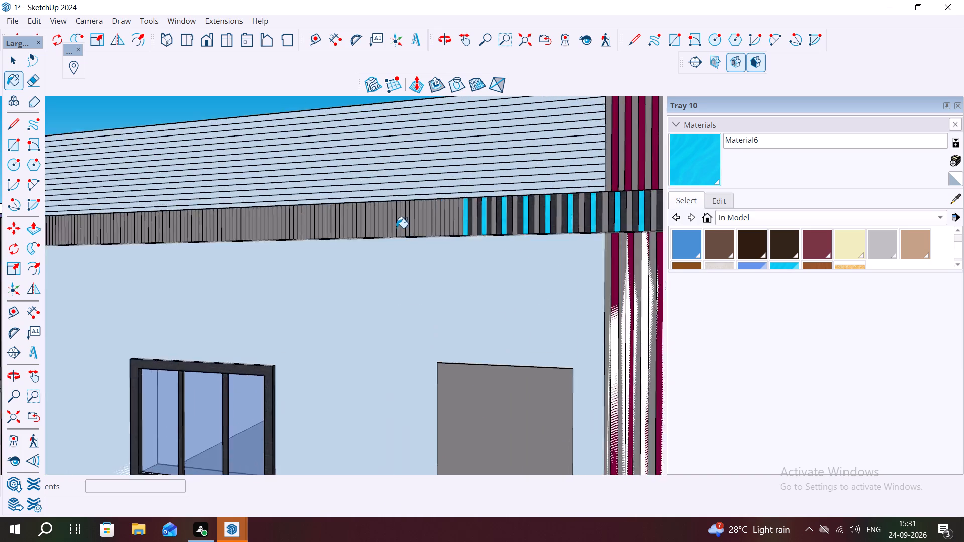
scroll(396, 228, "up", 10)
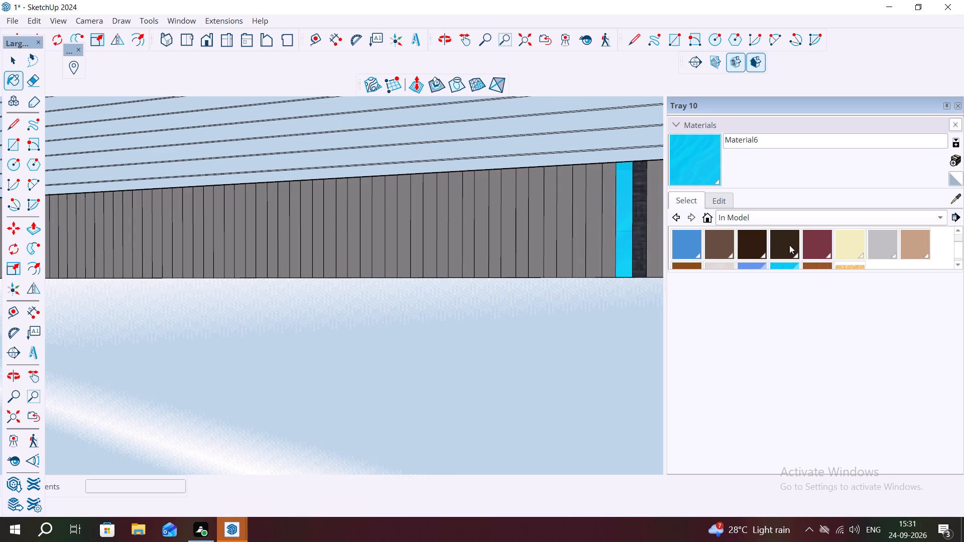
Apply dark Material5 to every second stripe of the upper band from stripe 48, directly beyond cyan stripe 47, through stripe 64.
scroll(777, 240, "up", 3)
scroll(780, 242, "down", 1)
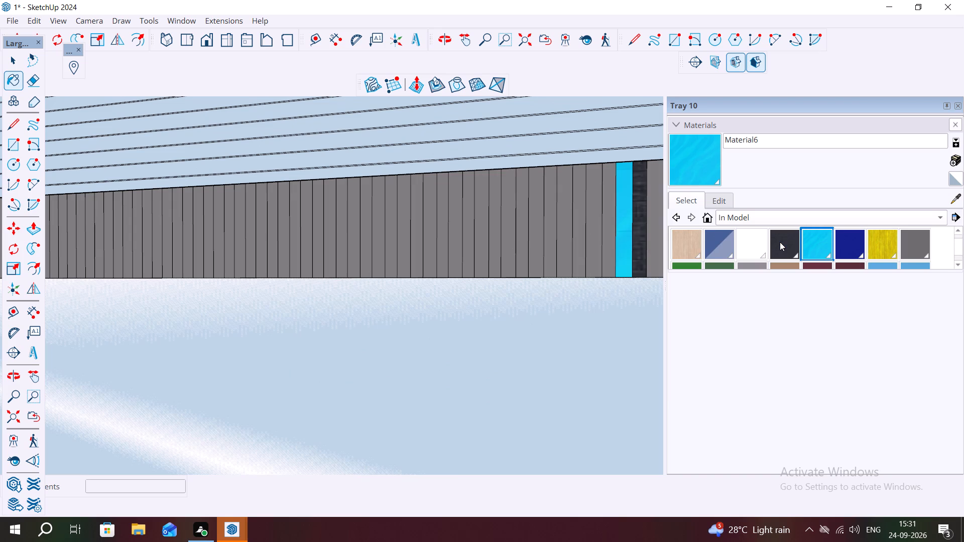
left_click(780, 242)
left_click(606, 231)
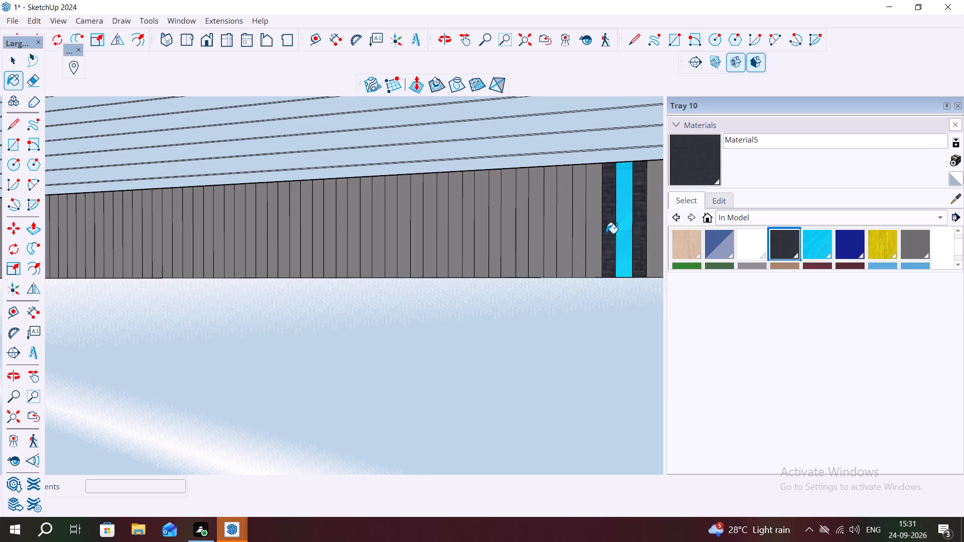
left_click(576, 247)
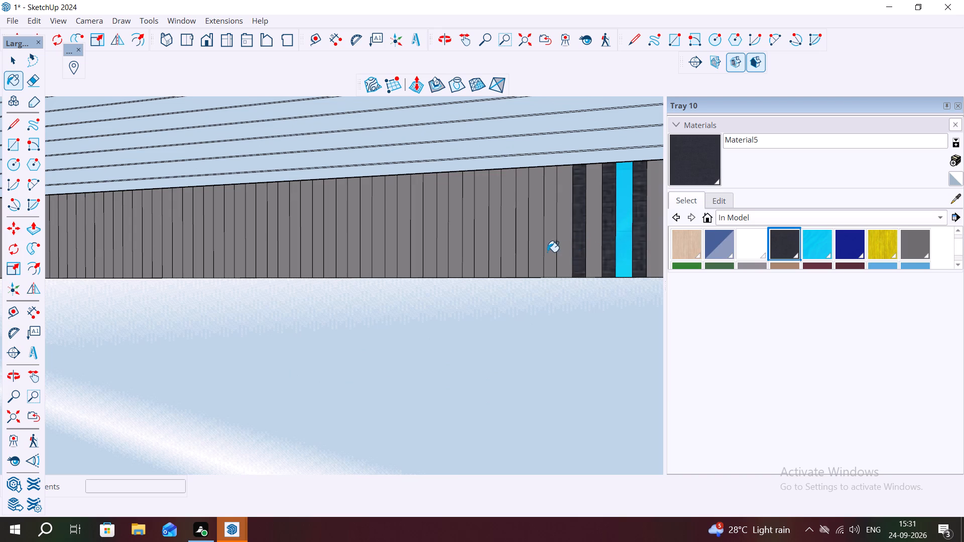
left_click(547, 252)
left_click(521, 252)
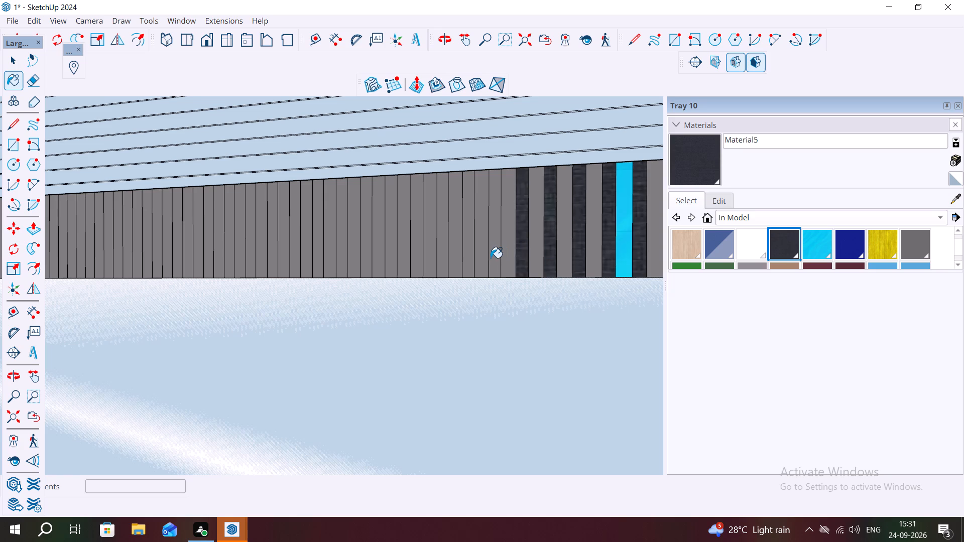
left_click(491, 258)
left_click(466, 264)
left_click(443, 266)
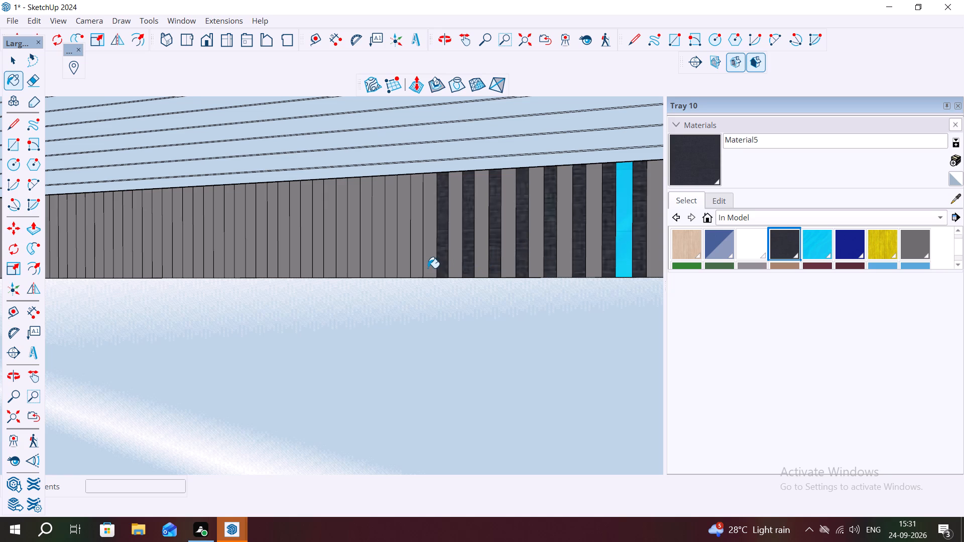
left_click(411, 265)
left_click(415, 268)
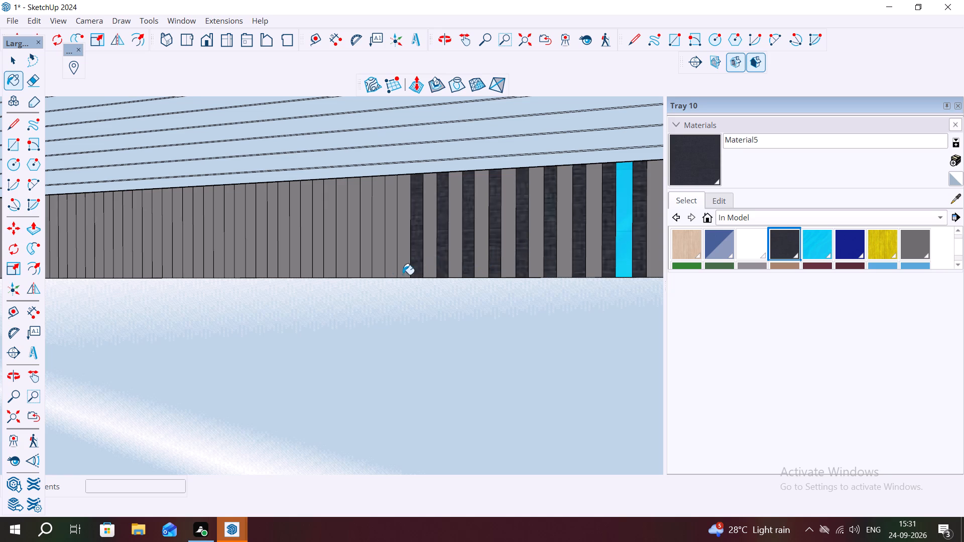
left_click(387, 266)
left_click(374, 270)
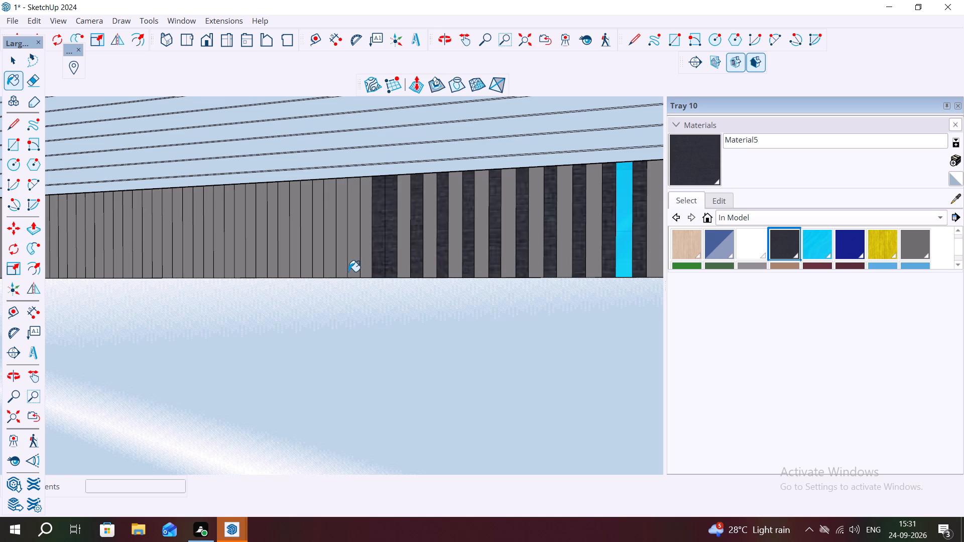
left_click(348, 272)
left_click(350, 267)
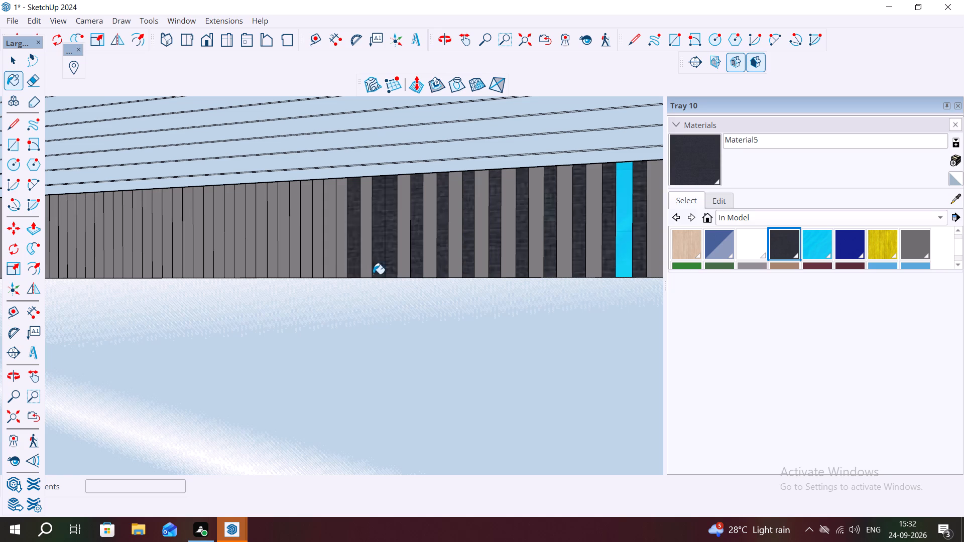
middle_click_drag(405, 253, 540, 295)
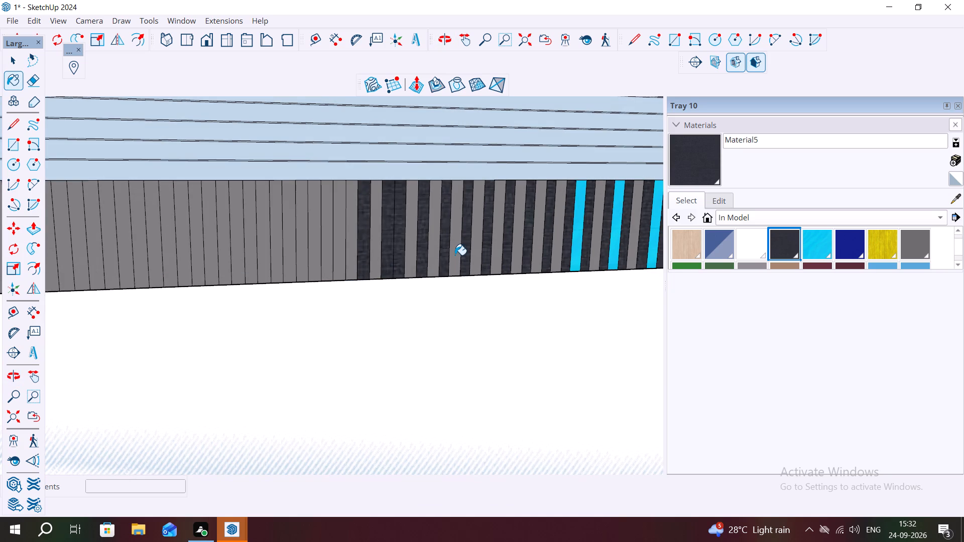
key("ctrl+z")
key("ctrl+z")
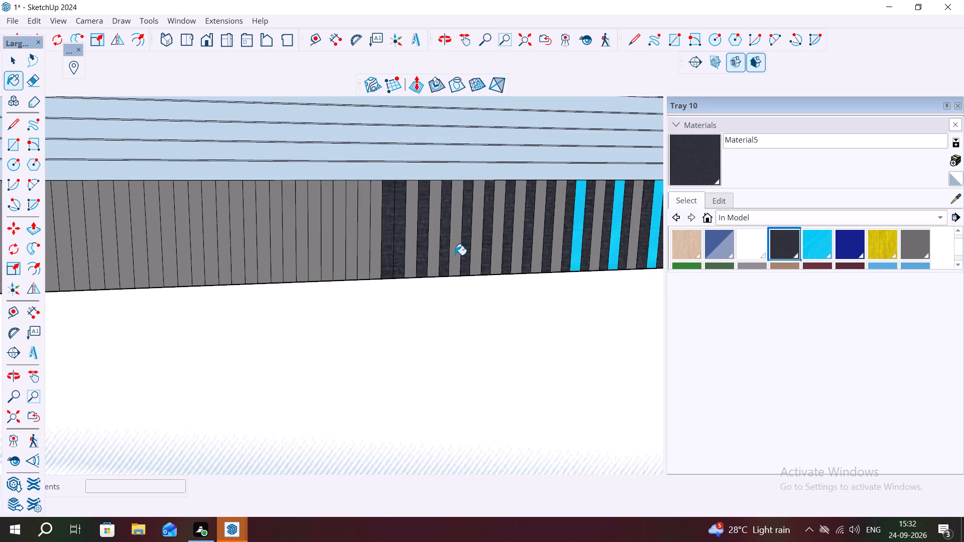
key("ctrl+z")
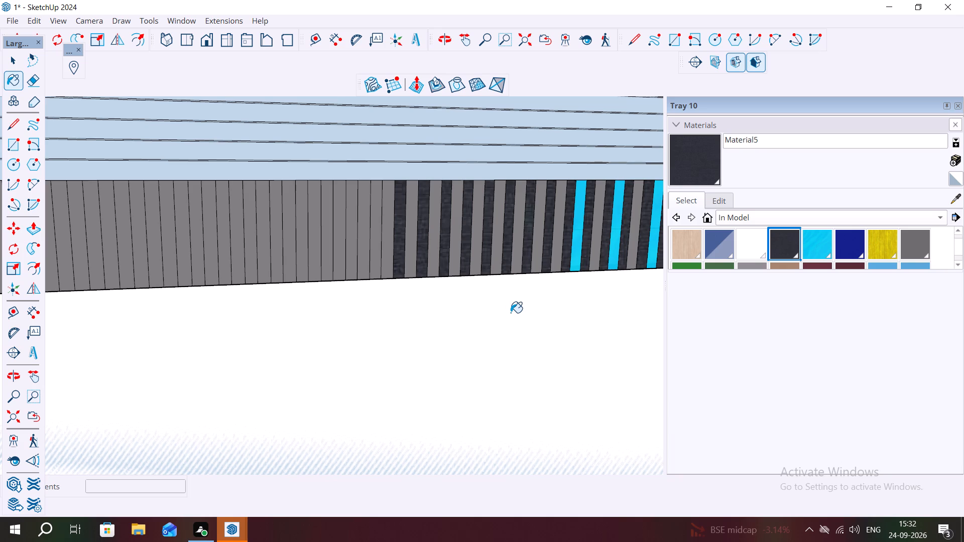
Continue the alternating pattern along the upper band by applying dark Material5 to stripes 66, 68, 70 and 72.
scroll(361, 230, "up", 3)
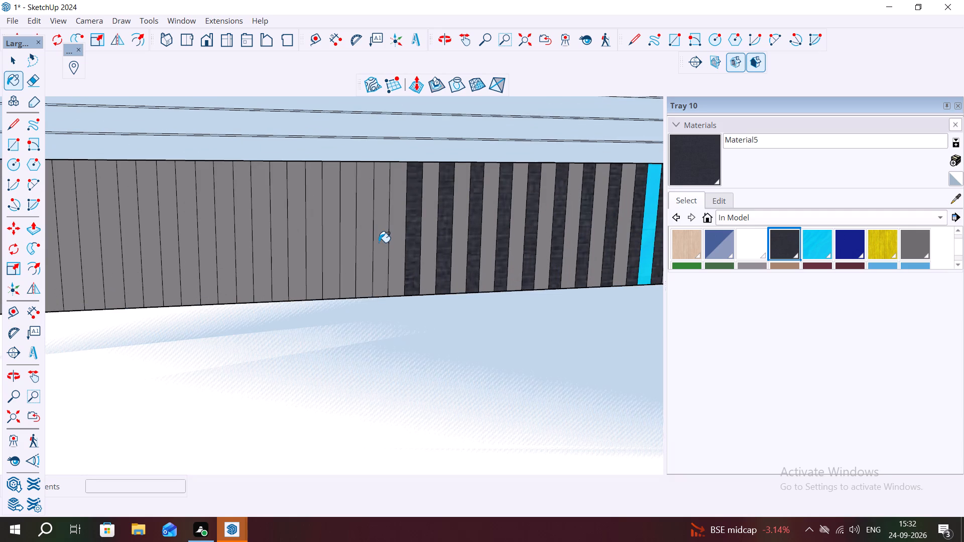
left_click(379, 243)
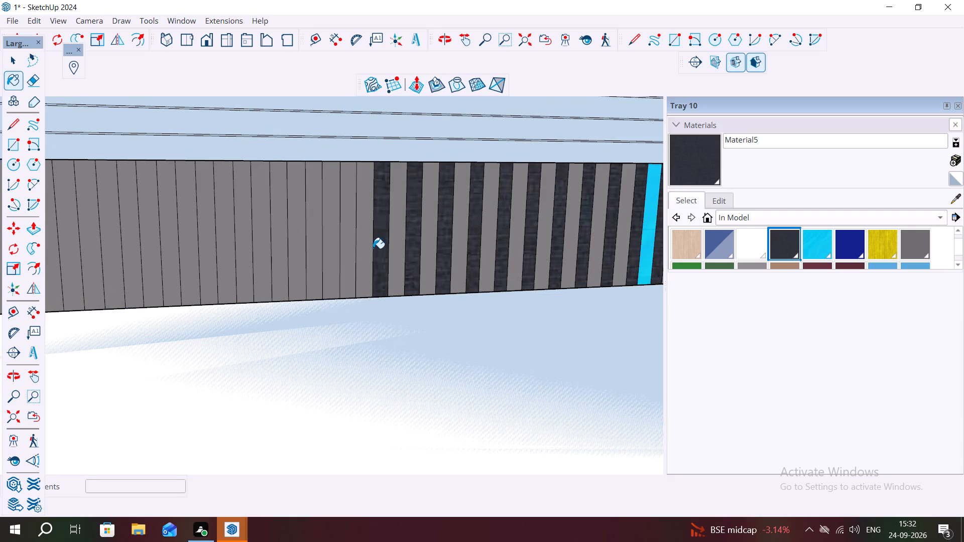
left_click(342, 277)
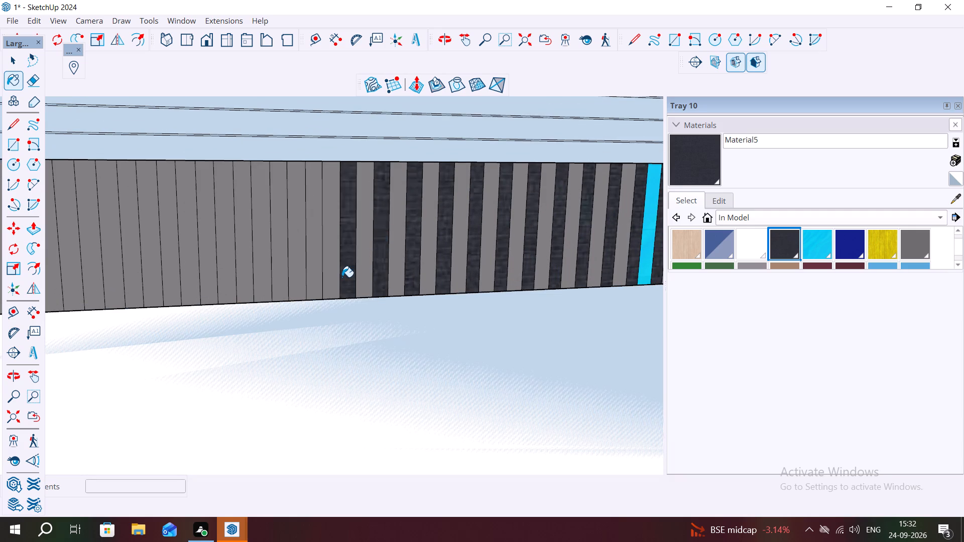
left_click(305, 288)
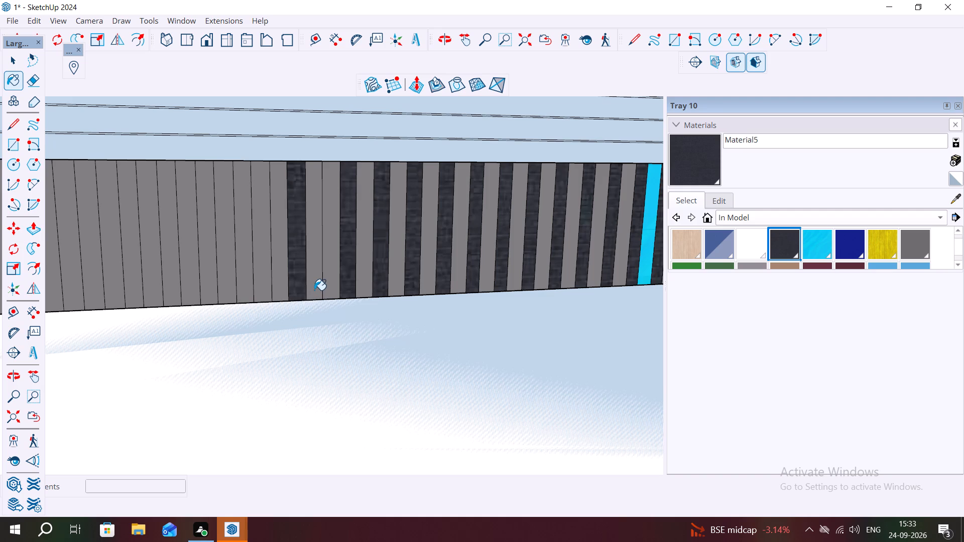
key("ctrl+z")
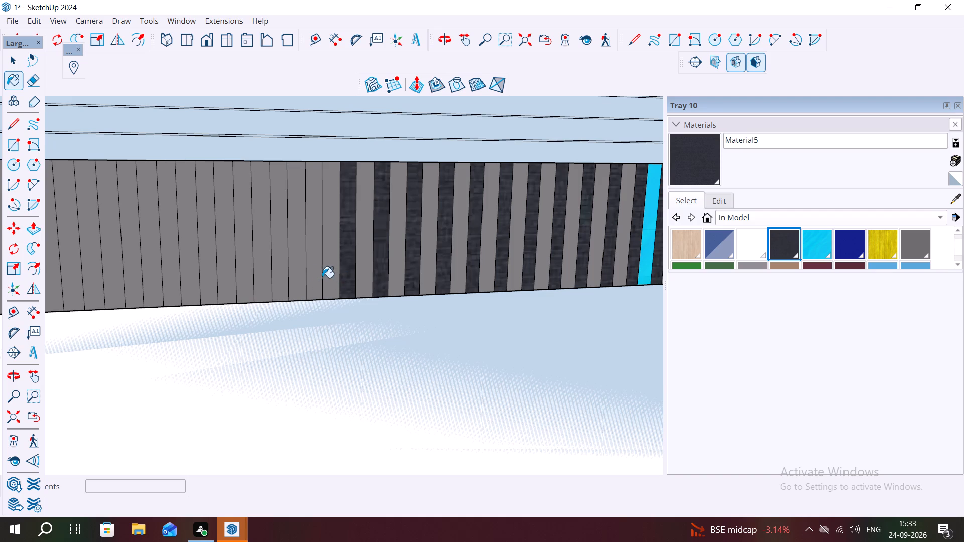
left_click(308, 279)
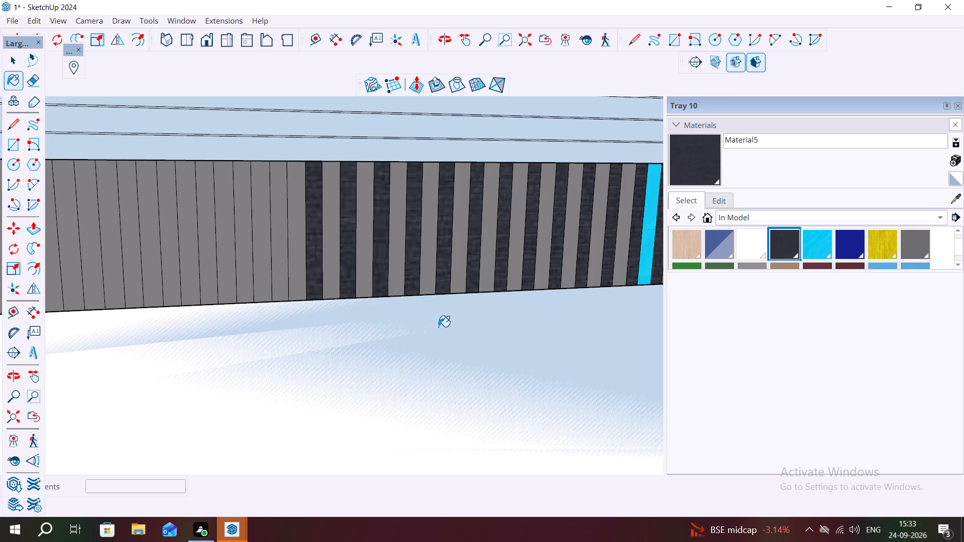
scroll(438, 330, "down", 3)
scroll(319, 311, "up", 6)
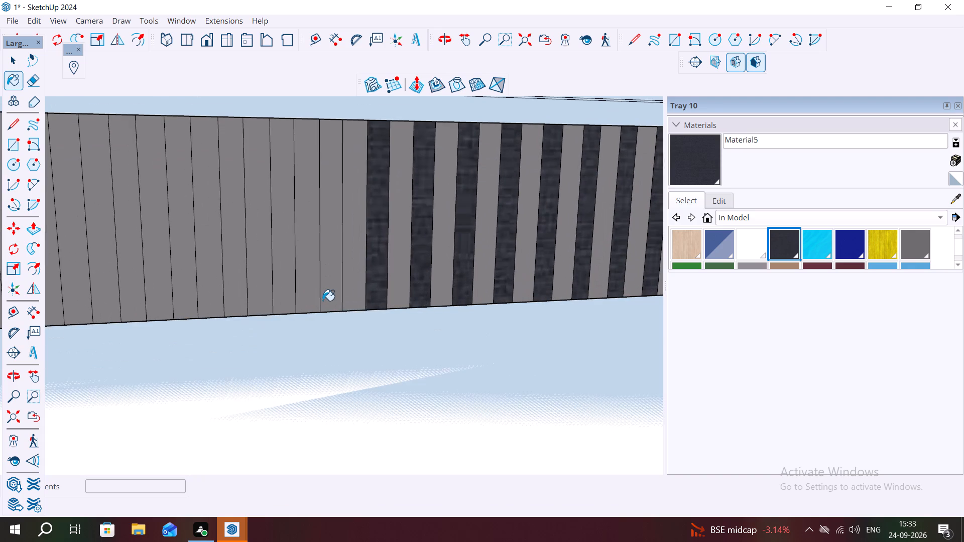
left_click(328, 305)
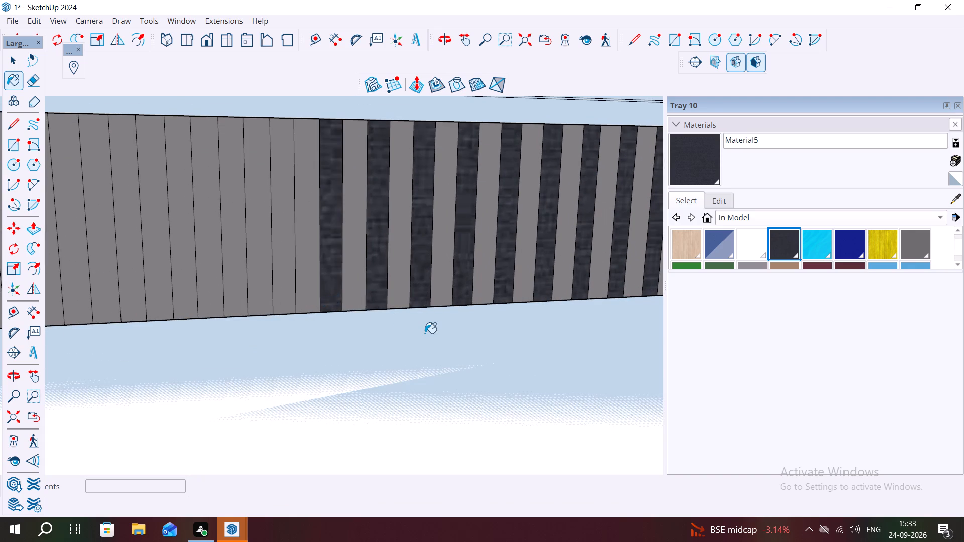
Apply dark Material5 to every second stripe of the upper band from stripe 74 through stripe 84.
scroll(425, 333, "down", 2)
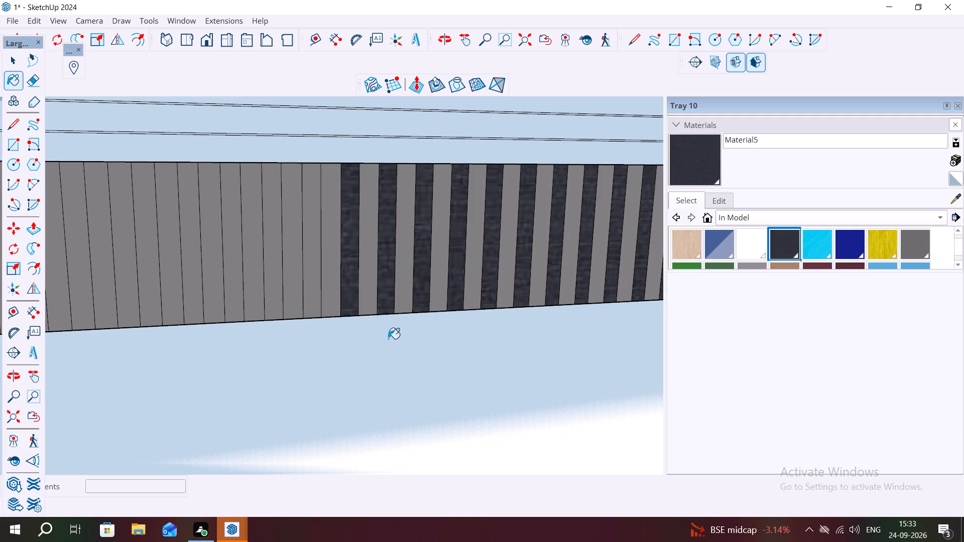
scroll(313, 294, "up", 2)
left_click(312, 293)
left_click(264, 300)
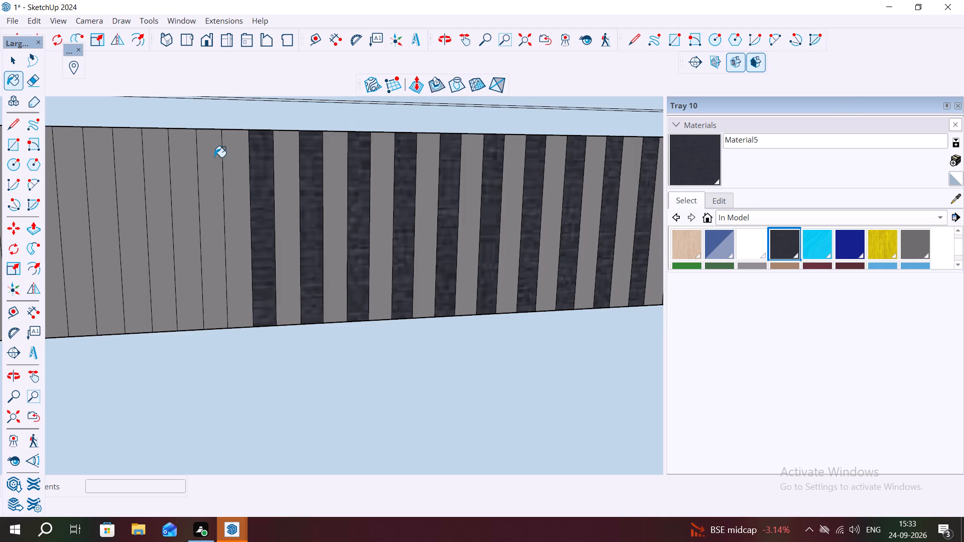
left_click(207, 227)
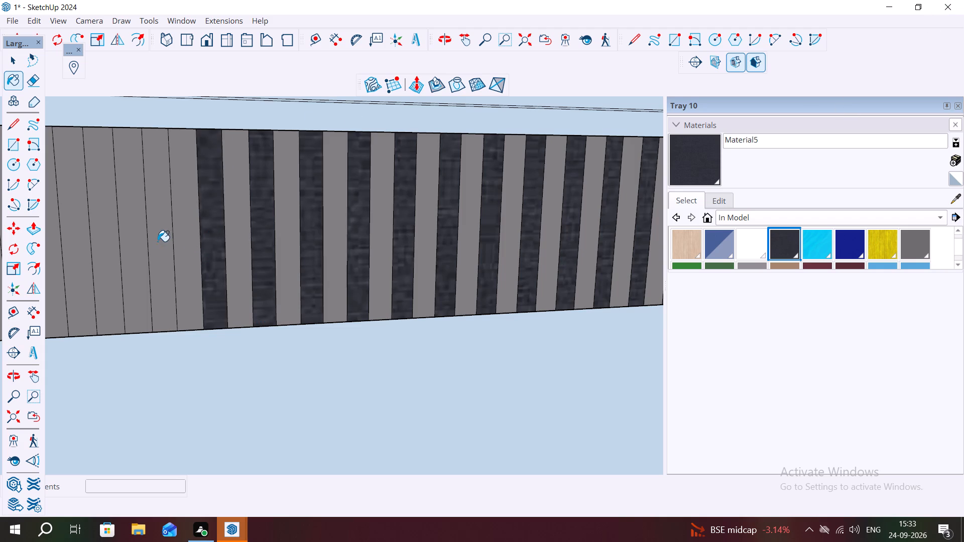
left_click(158, 241)
left_click(96, 257)
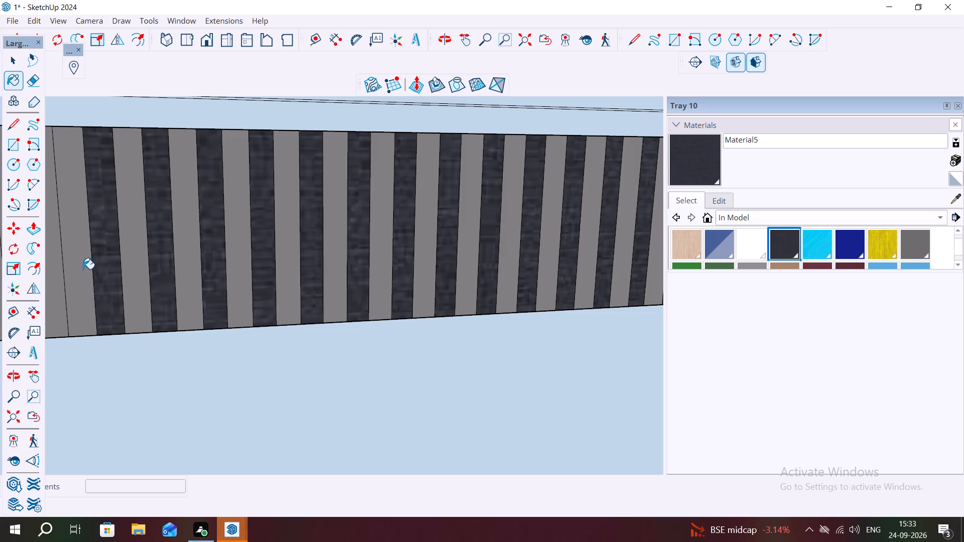
left_click(48, 280)
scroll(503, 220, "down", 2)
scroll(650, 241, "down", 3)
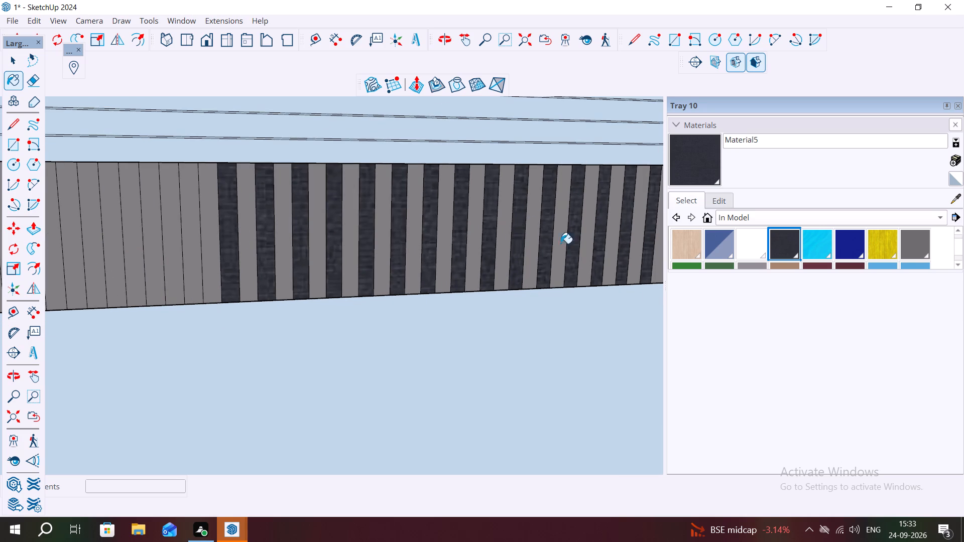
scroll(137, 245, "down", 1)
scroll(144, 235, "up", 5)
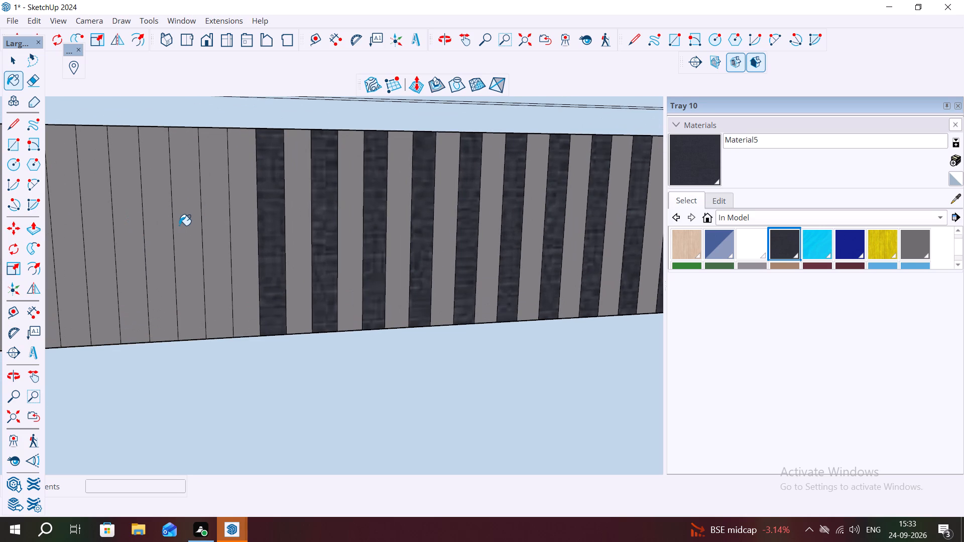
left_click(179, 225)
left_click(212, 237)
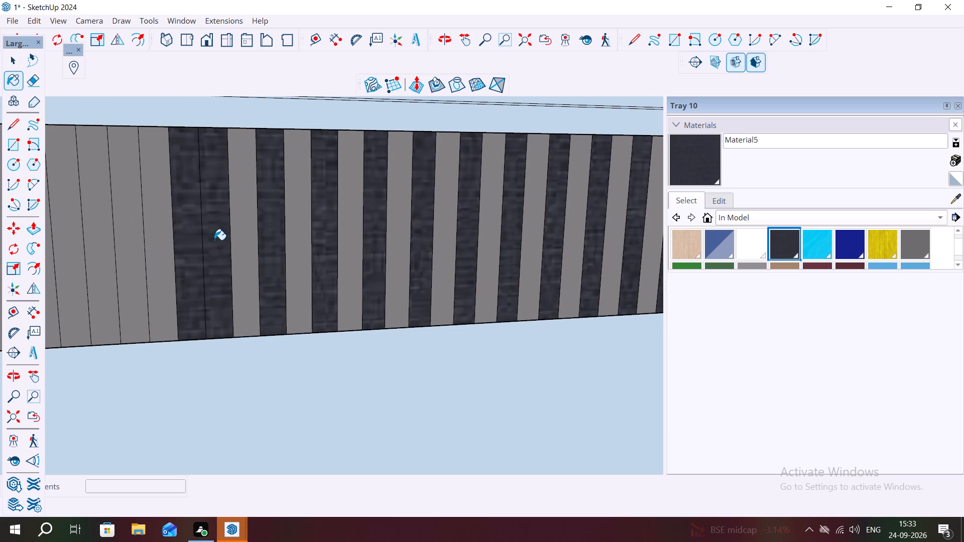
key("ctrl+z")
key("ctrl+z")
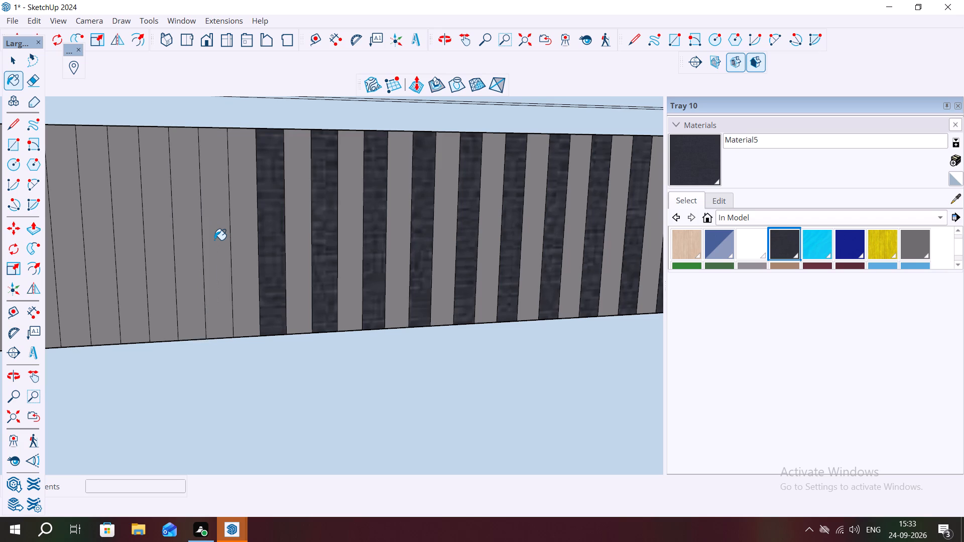
Apply dark Material5 to stripes 86, 88 and 90 of the upper band, leaving one grey stripe between each.
left_click(214, 280)
scroll(309, 247, "down", 6)
scroll(183, 239, "up", 1)
scroll(243, 254, "up", 4)
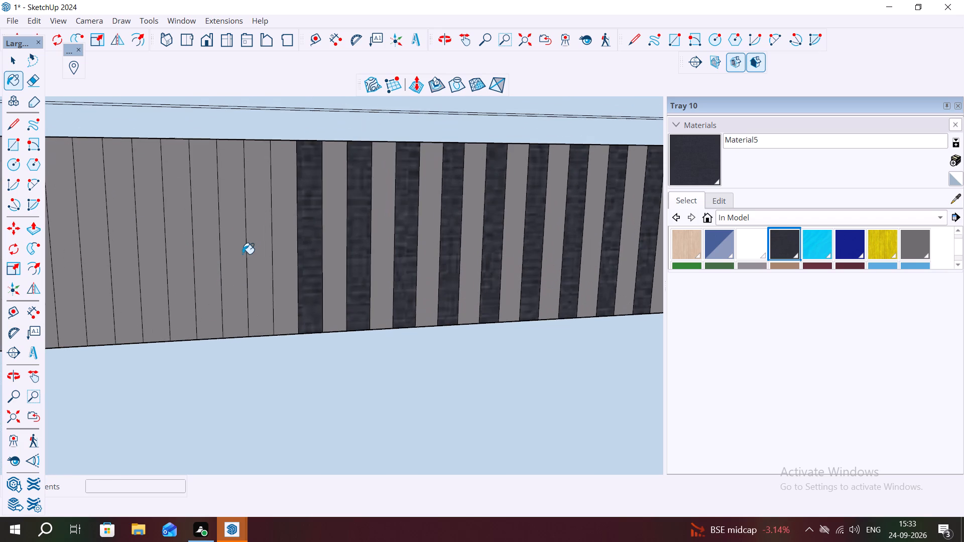
left_click(257, 250)
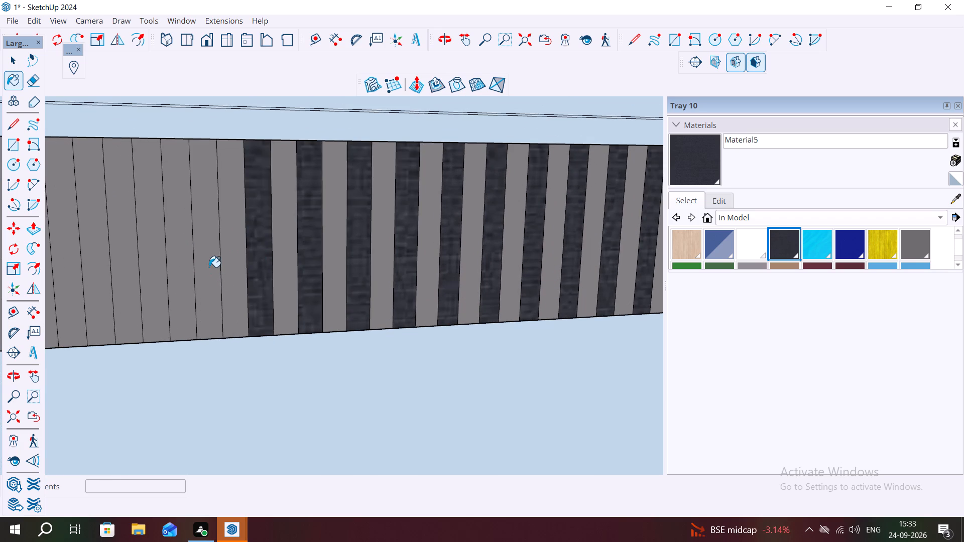
left_click(209, 265)
left_click(145, 281)
Apply dark Material5 to the next five alternate stripes of the upper band, from stripe 92 through stripe 100.
scroll(230, 239, "down", 2)
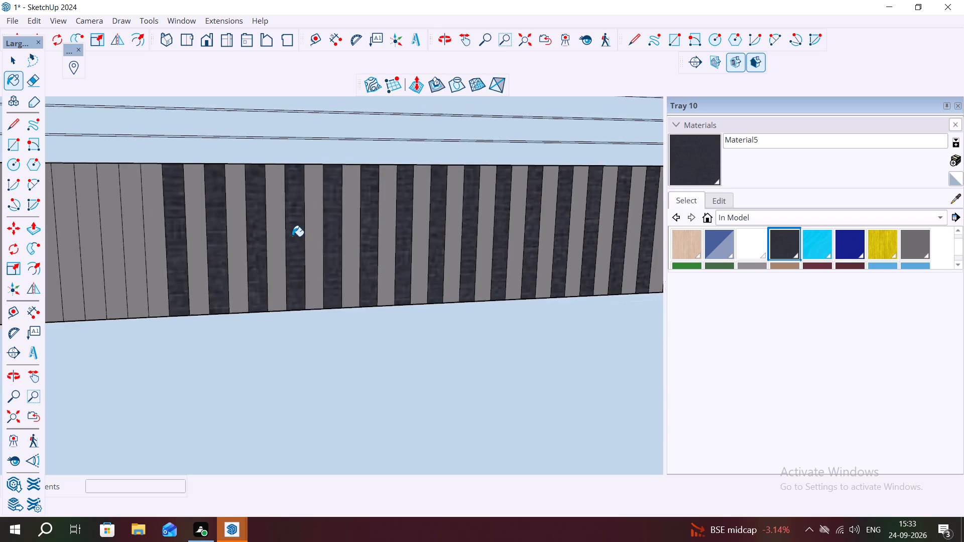
scroll(292, 236, "down", 4)
left_click(172, 281)
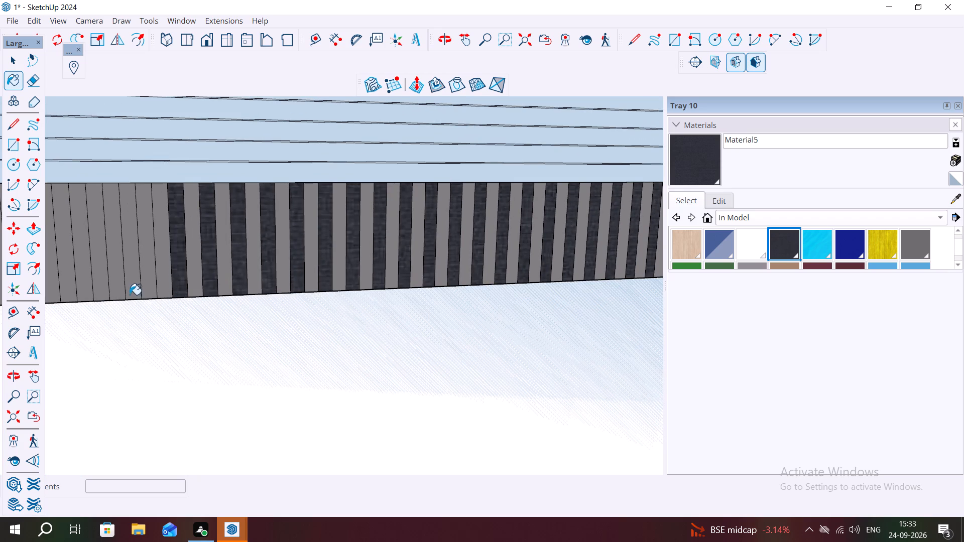
left_click(143, 288)
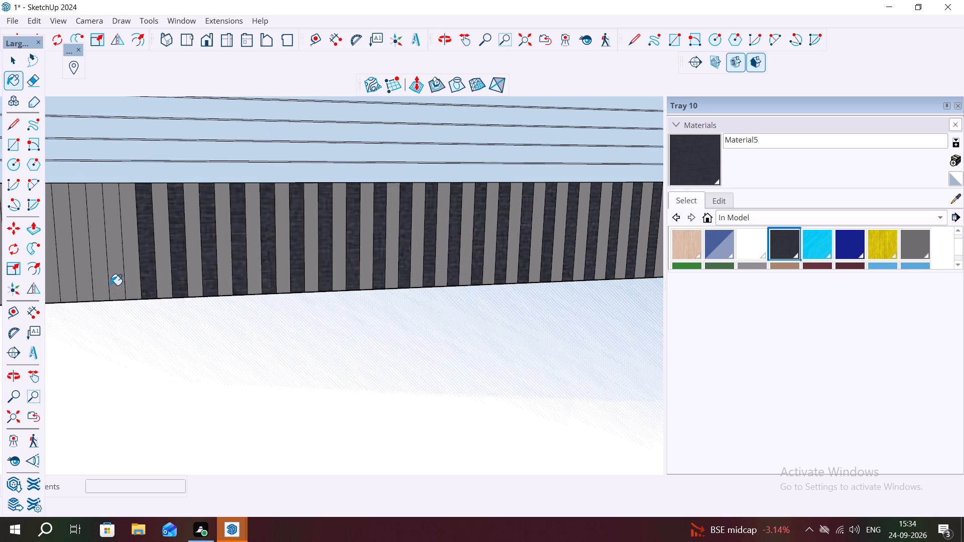
left_click(110, 285)
scroll(253, 279, "down", 4)
scroll(120, 295, "up", 6)
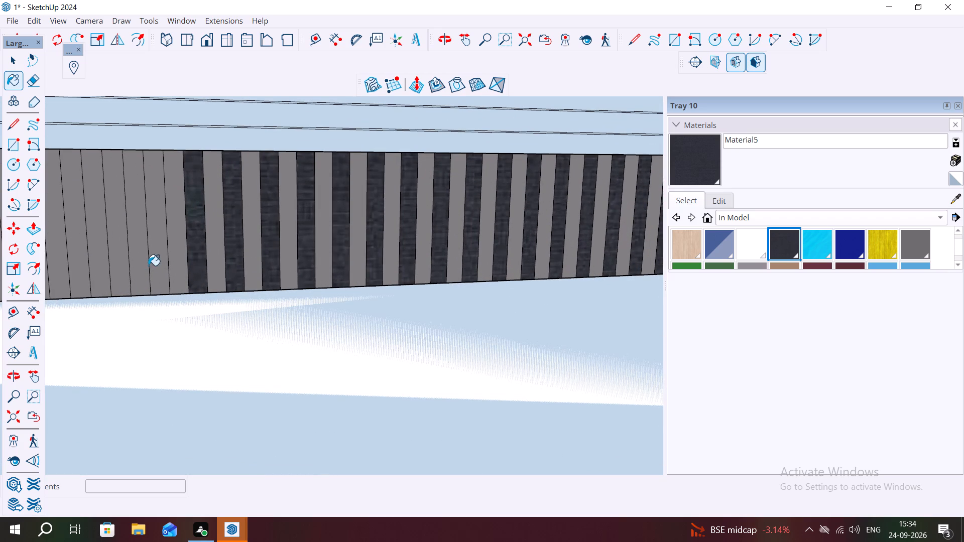
left_click(152, 259)
left_click(115, 260)
scroll(398, 307, "down", 3)
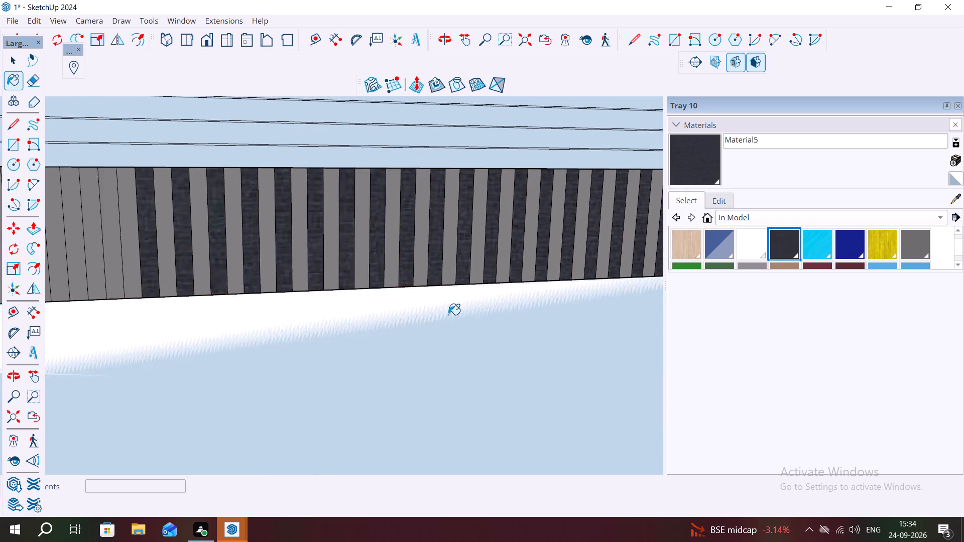
Apply dark Material5 to the next six alternate grey stripes of the upper band, continuing from stripe 100 toward the vertical band.
scroll(131, 281, "up", 3)
left_click(183, 265)
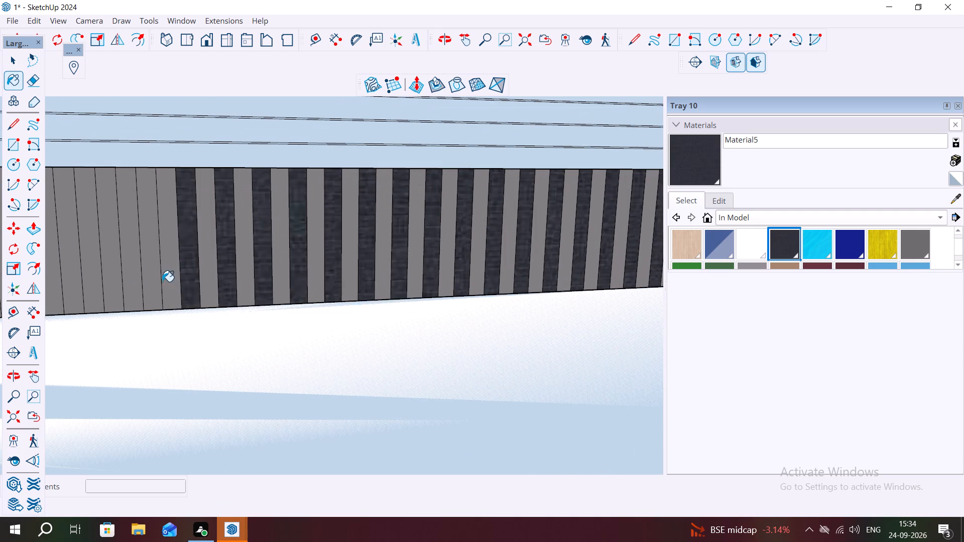
left_click(146, 275)
left_click(109, 274)
scroll(363, 342, "down", 3)
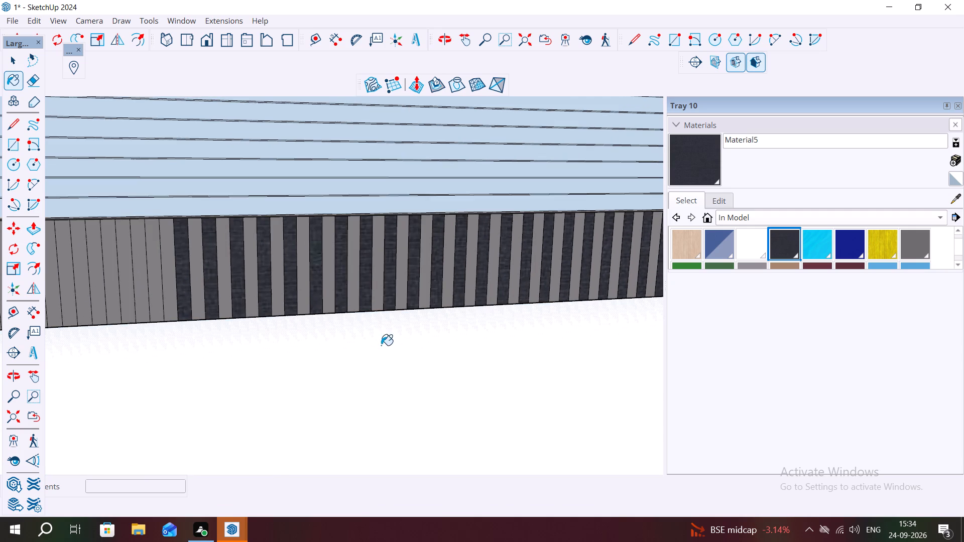
left_click(151, 279)
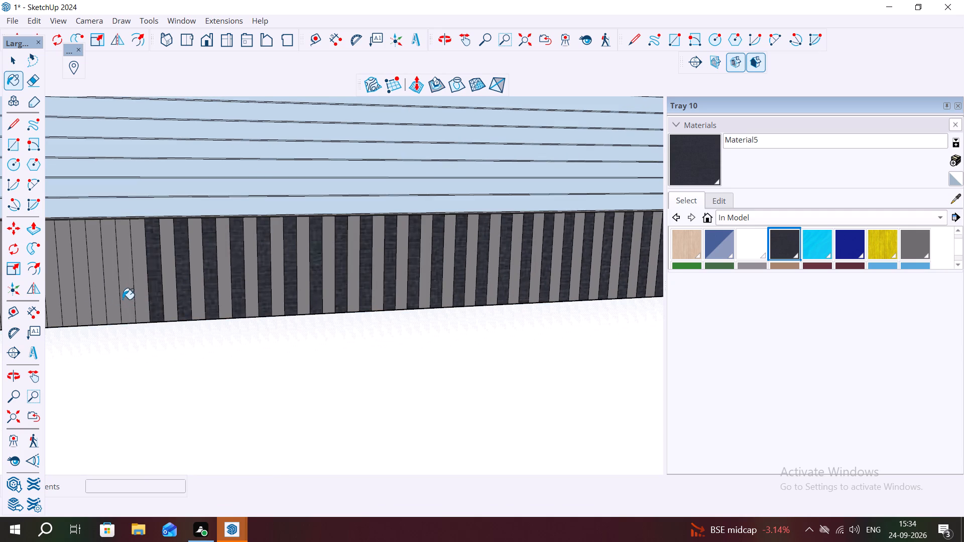
left_click(122, 295)
left_click(92, 286)
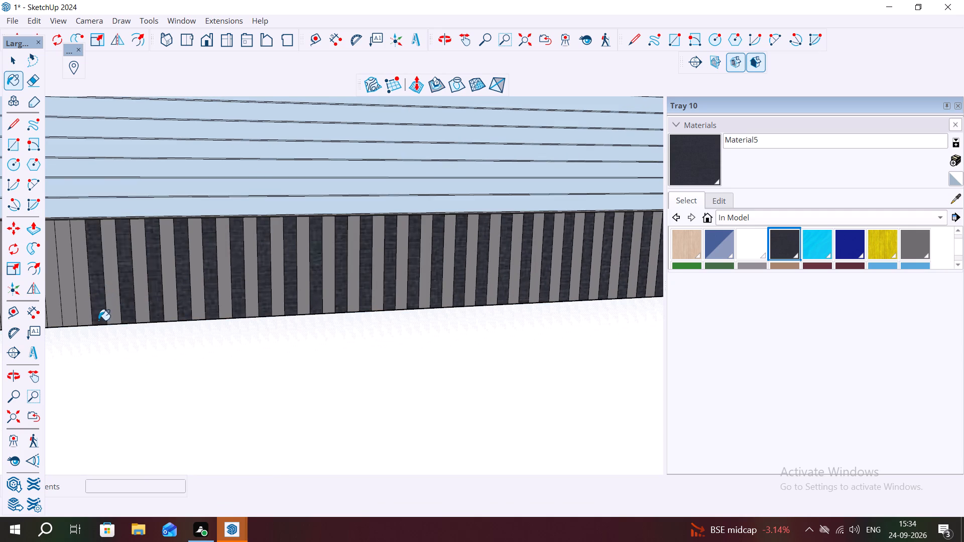
Continue the upper band's alternating pattern by applying dark Material5 to the next seven alternate grey stripes.
scroll(357, 330, "down", 3)
scroll(443, 354, "down", 3)
scroll(201, 348, "up", 7)
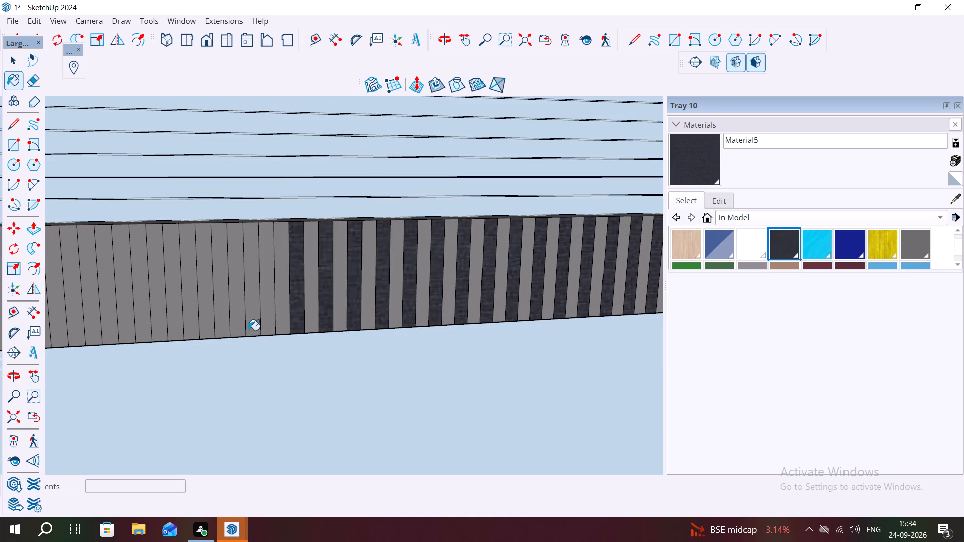
left_click(260, 305)
left_click(264, 309)
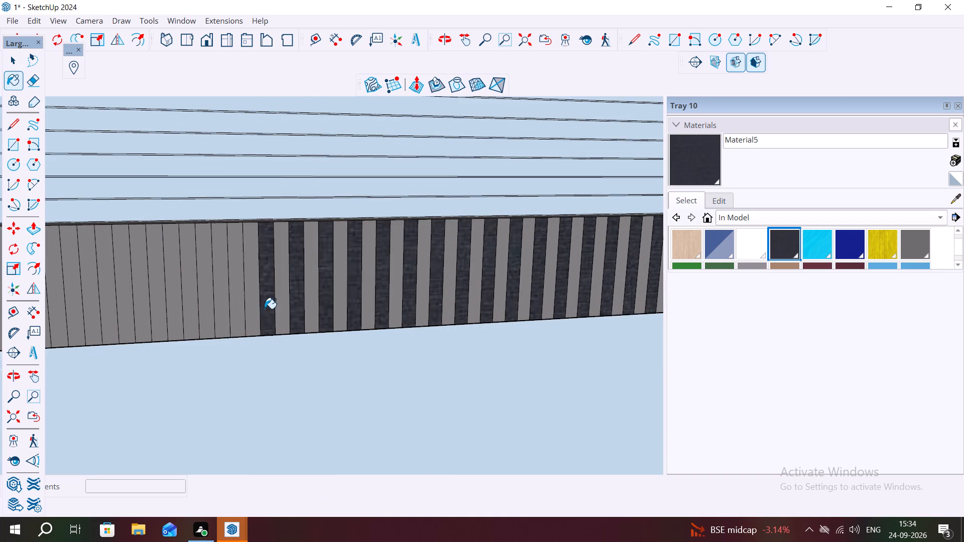
left_click(231, 300)
left_click(200, 308)
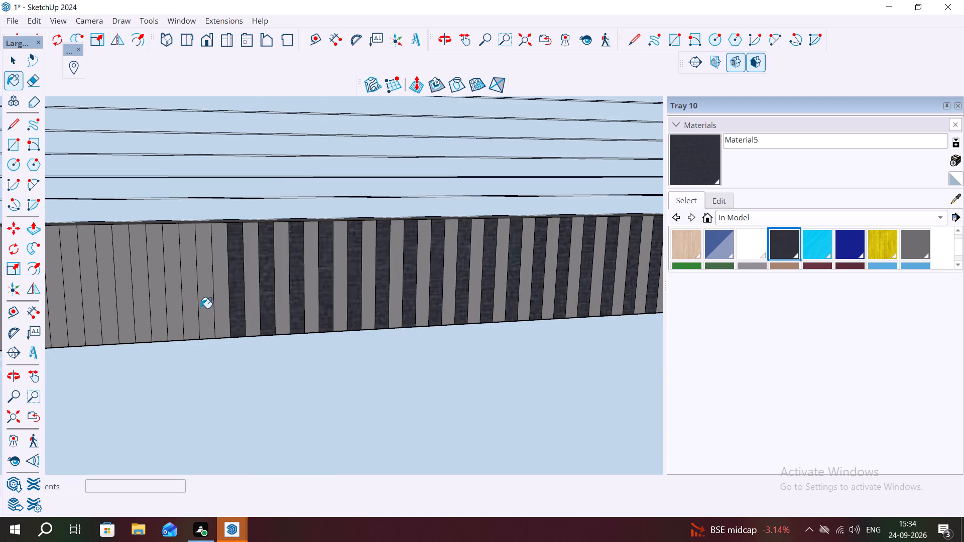
left_click(169, 309)
left_click(137, 314)
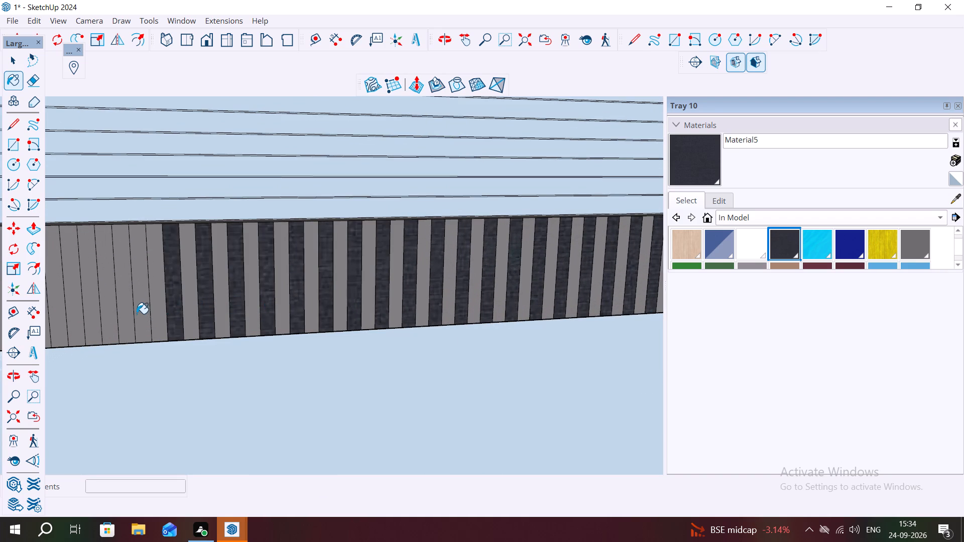
left_click(103, 314)
left_click(73, 312)
Apply dark Material5 to three more alternate stripes of the upper band, leaving one grey stripe between each.
scroll(272, 341, "down", 5)
scroll(99, 312, "up", 8)
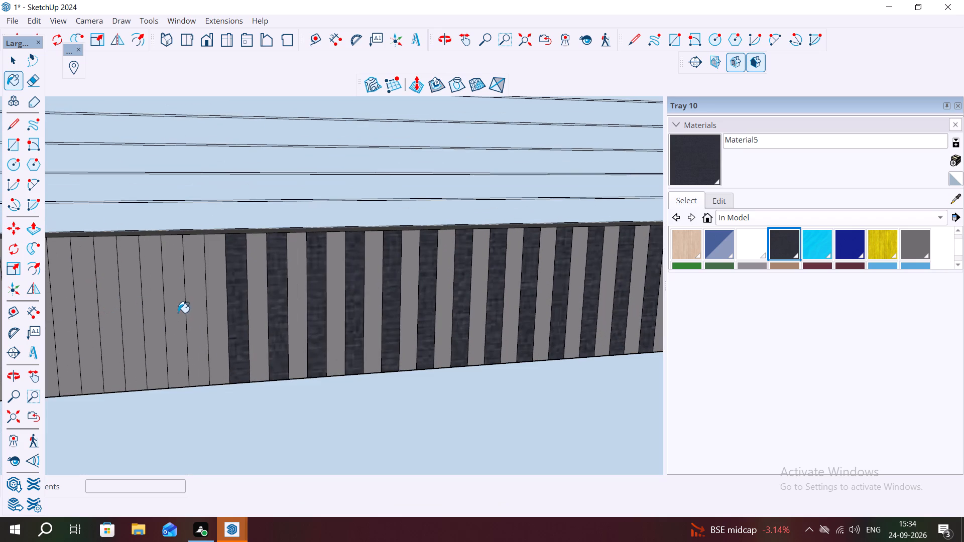
left_click(197, 327)
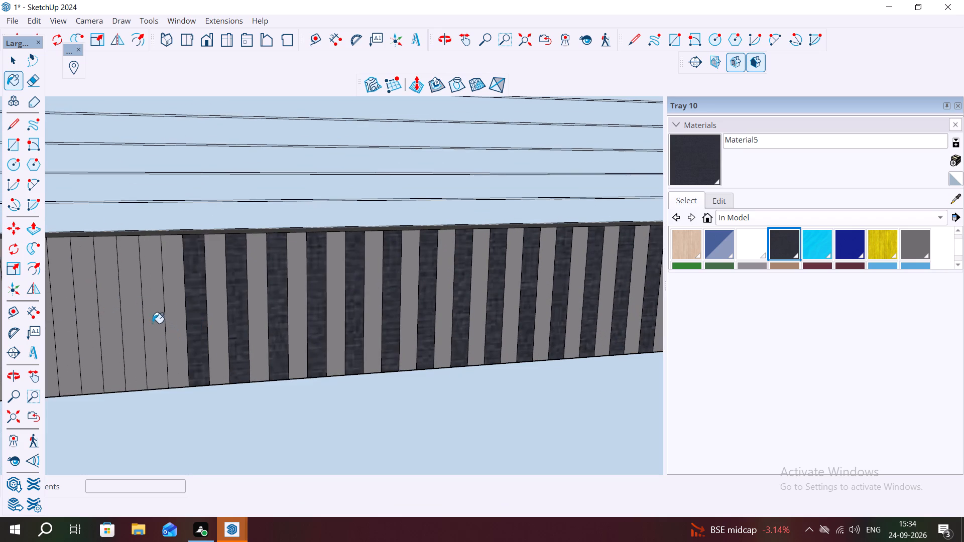
left_click(147, 316)
left_click(106, 331)
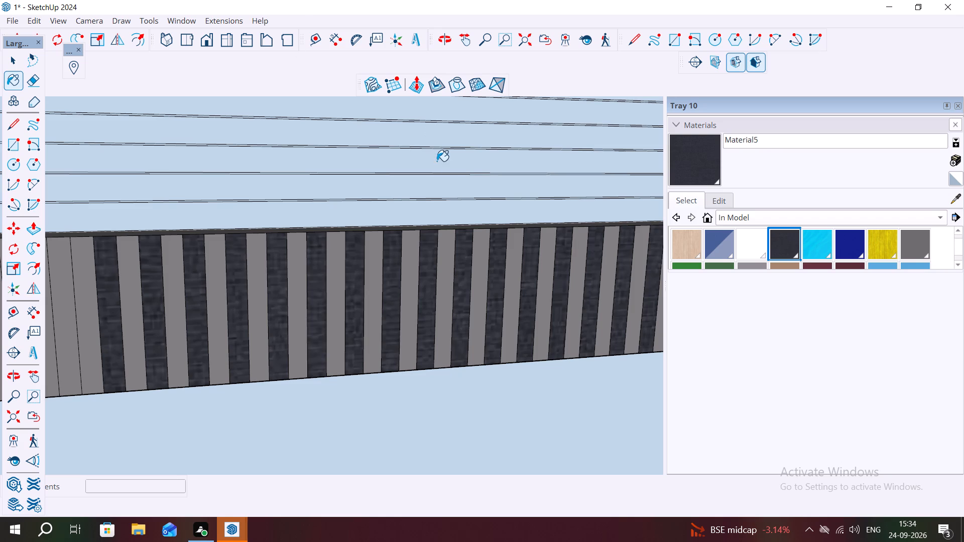
Apply dark Material5 to the next five alternate stripes of the upper band, approaching the vertical band's corner.
scroll(431, 209, "down", 1)
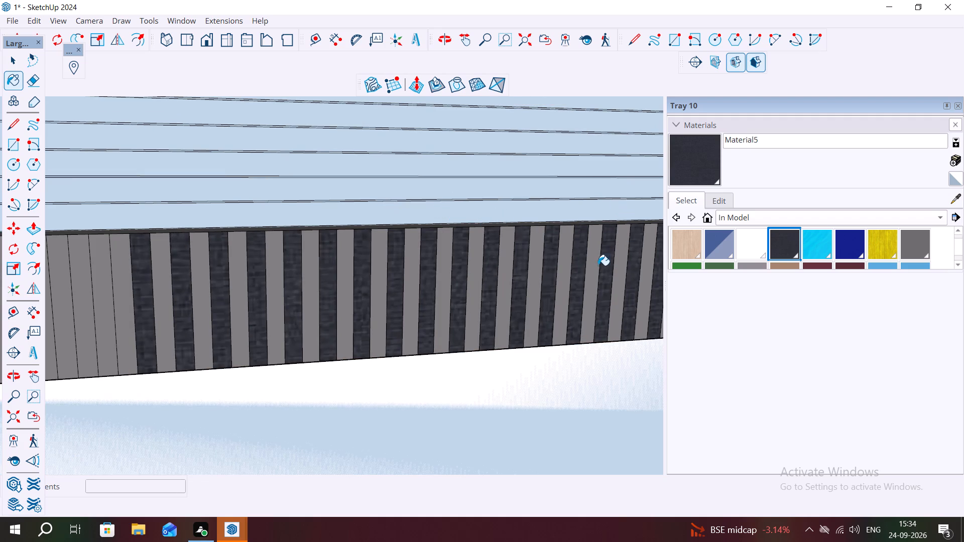
scroll(611, 261, "down", 3)
scroll(477, 278, "down", 6)
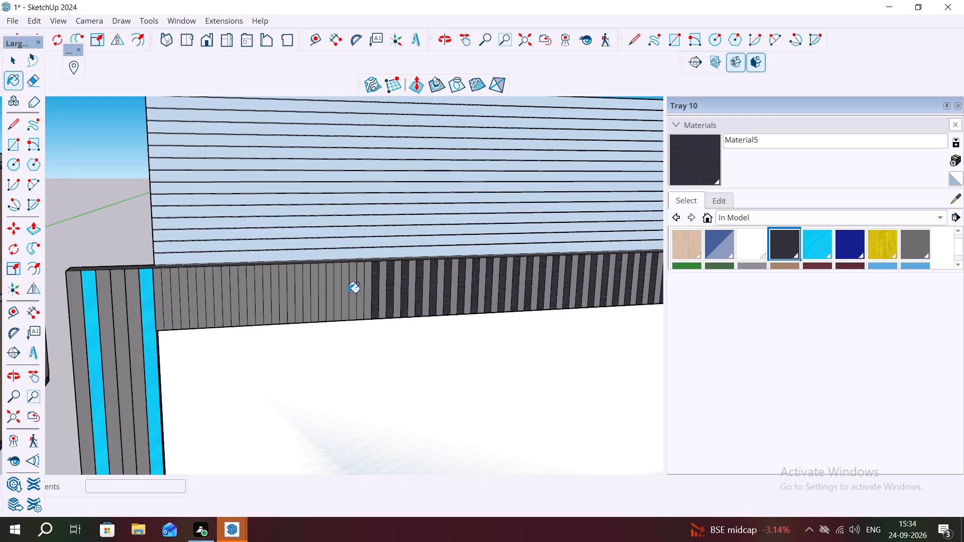
scroll(344, 297, "up", 4)
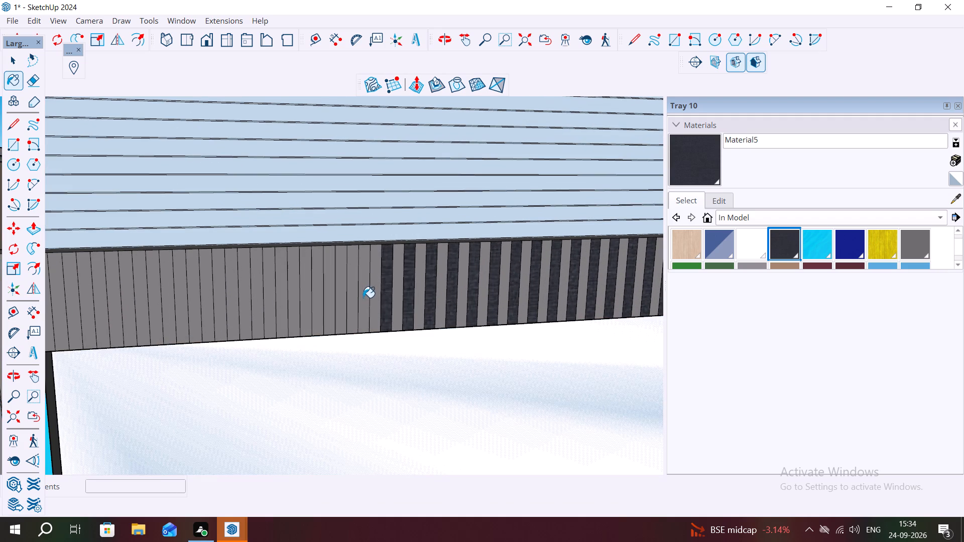
left_click(363, 298)
left_click(338, 300)
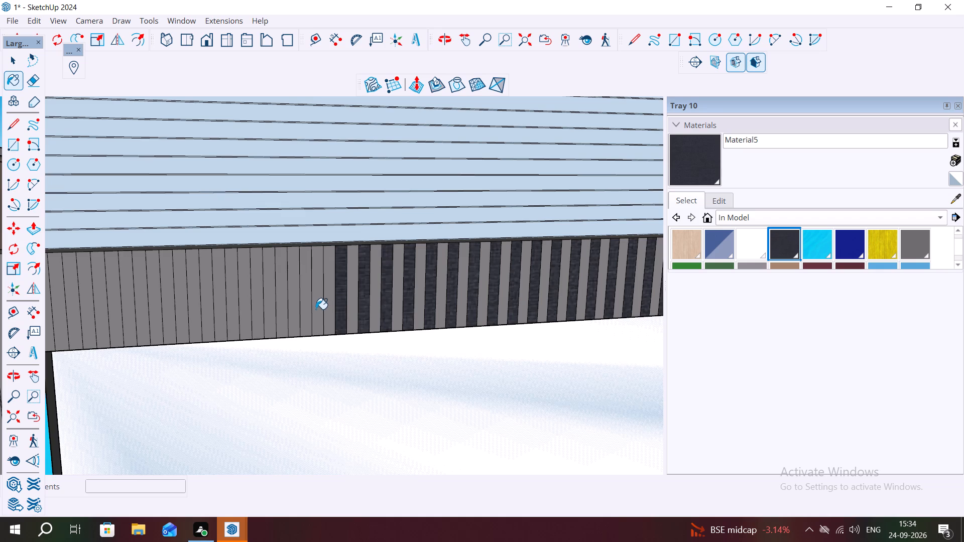
left_click(316, 309)
left_click(290, 314)
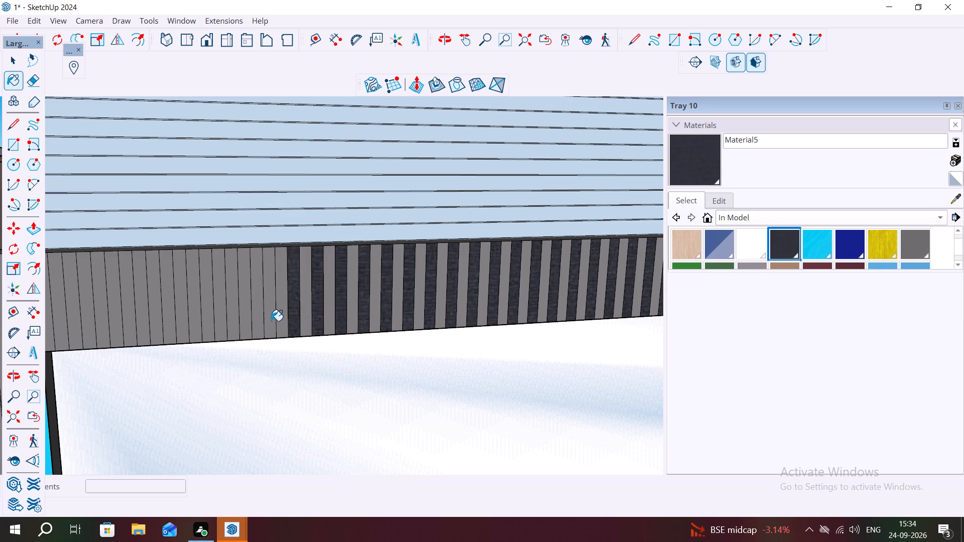
left_click(266, 318)
left_click(266, 323)
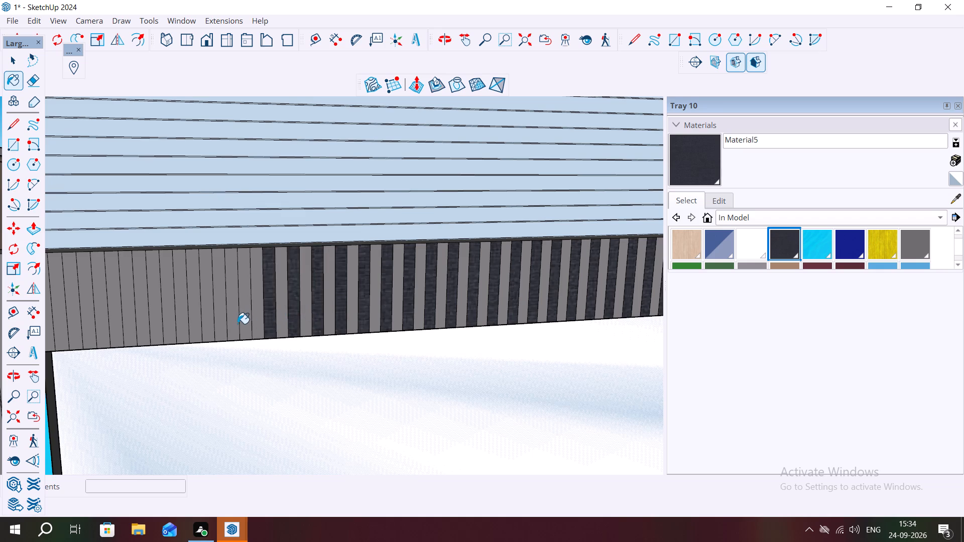
Complete the upper band's pattern by applying dark Material5 to the last eight alternate stripes up to the vertical band.
left_click(240, 325)
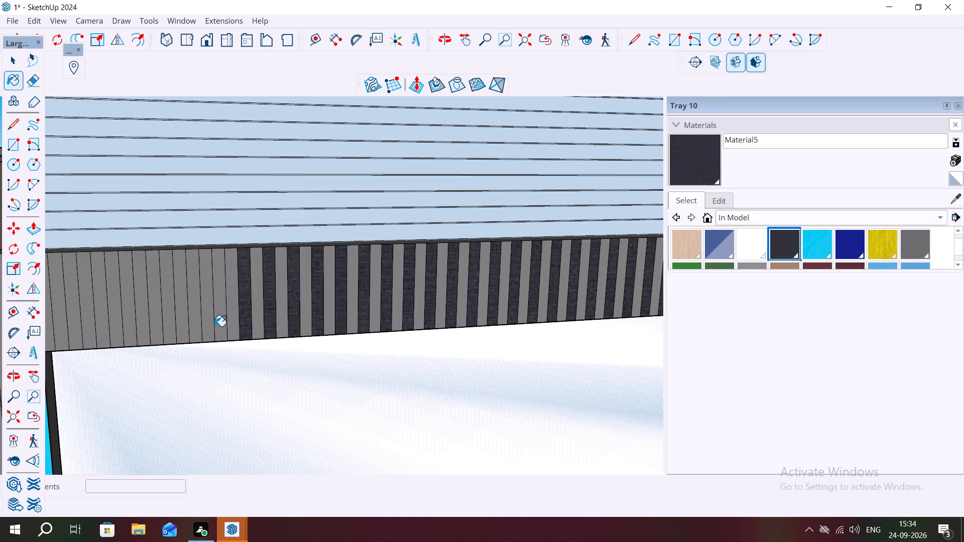
left_click(214, 326)
left_click(216, 308)
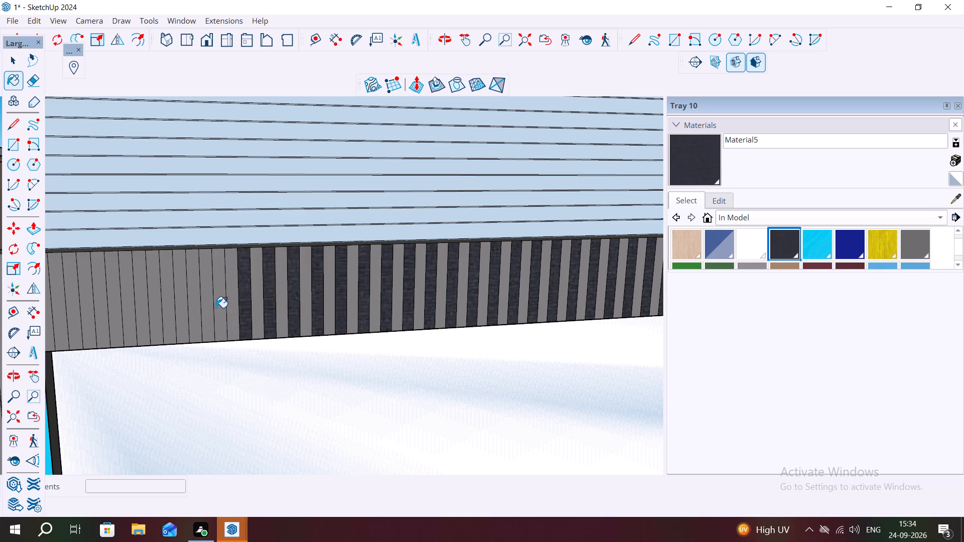
left_click(188, 326)
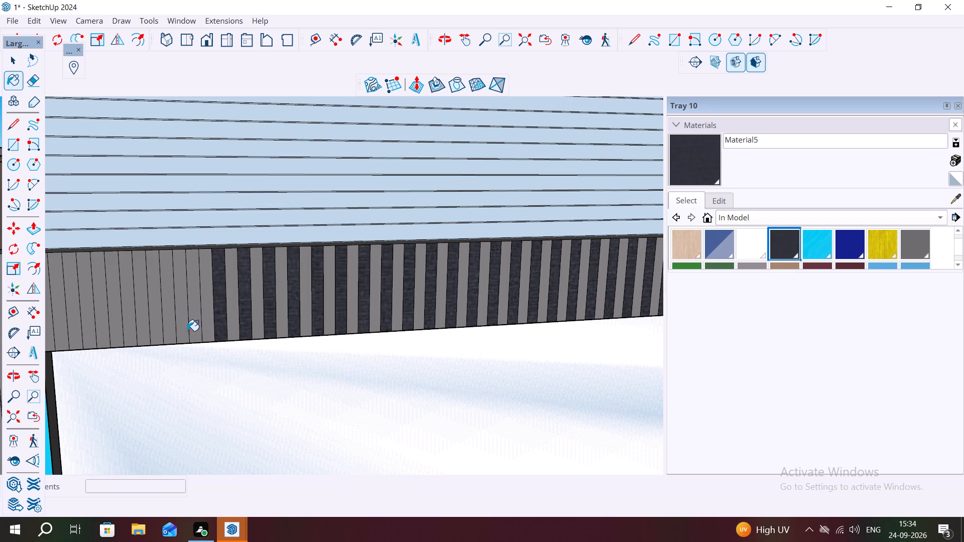
left_click_drag(189, 330, 194, 333)
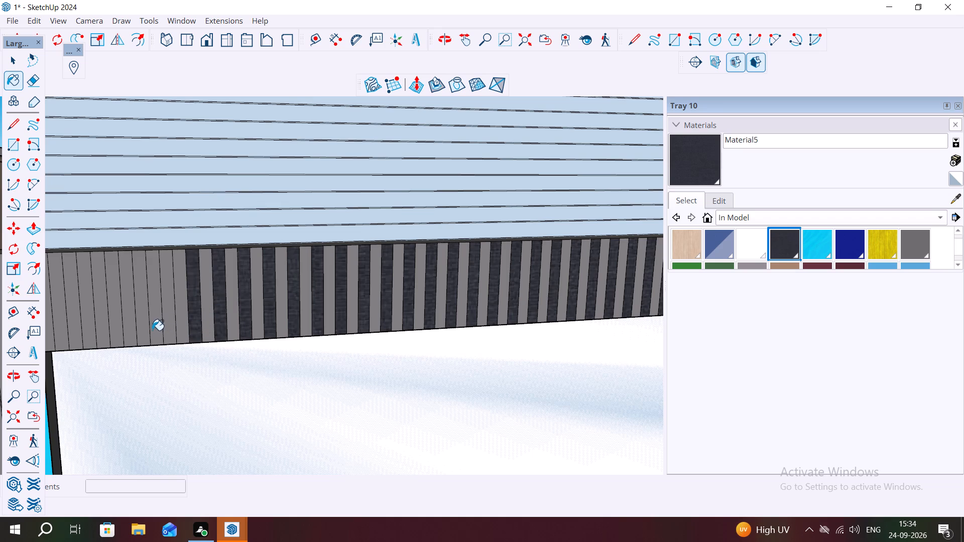
left_click(169, 330)
left_click(138, 334)
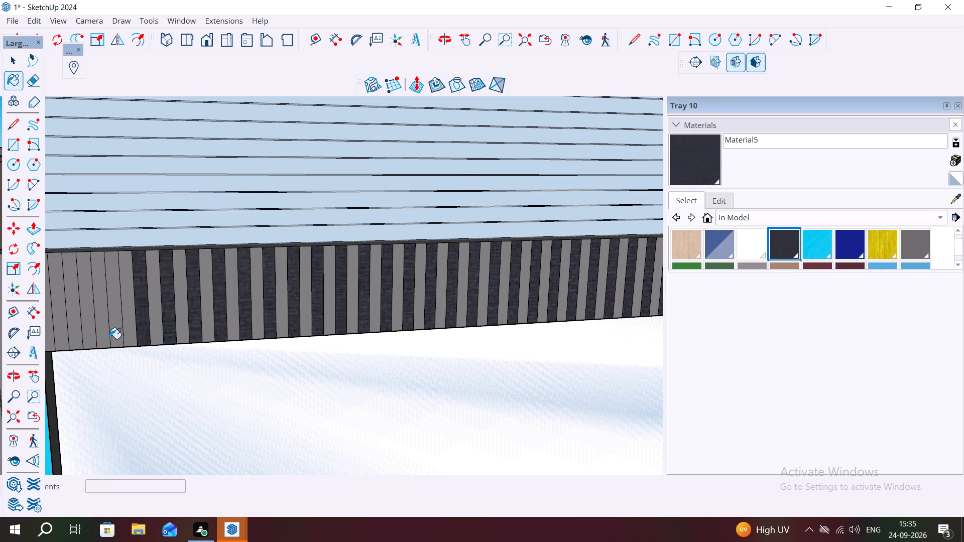
left_click(112, 333)
left_click(84, 338)
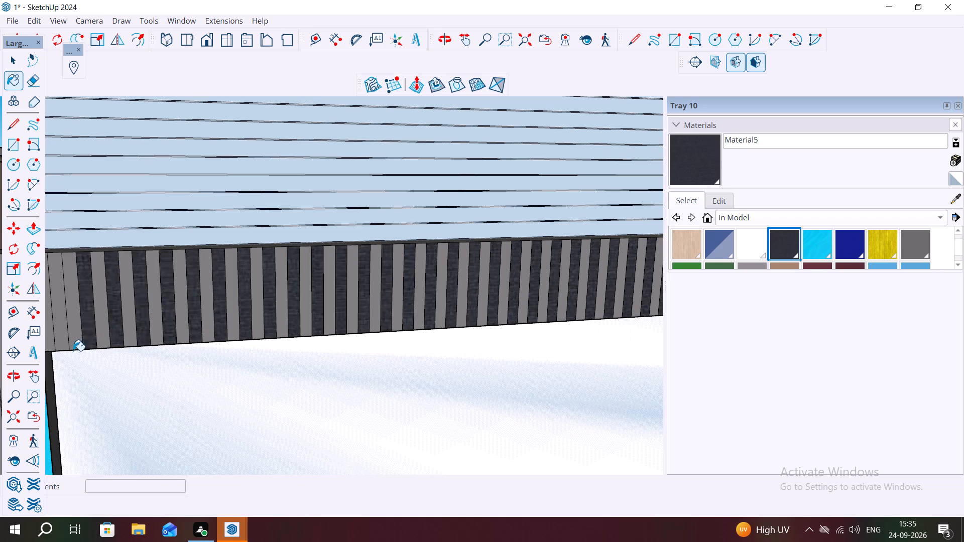
left_click(61, 347)
Apply dark Material5 to the vertical band's outer edge stripe and the two stripes flanking the grey stripe between the cyan ones.
scroll(82, 309, "down", 5)
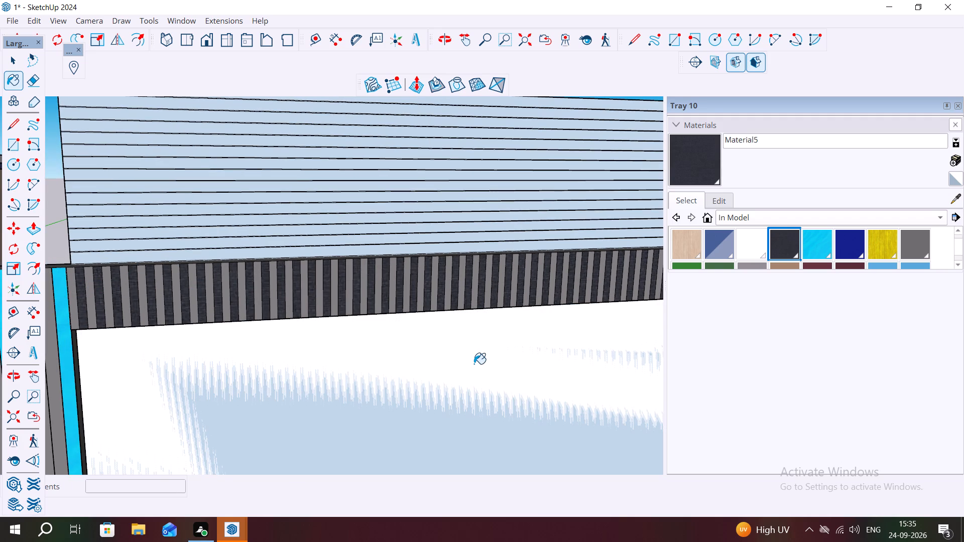
scroll(202, 215, "down", 1)
scroll(342, 232, "down", 3)
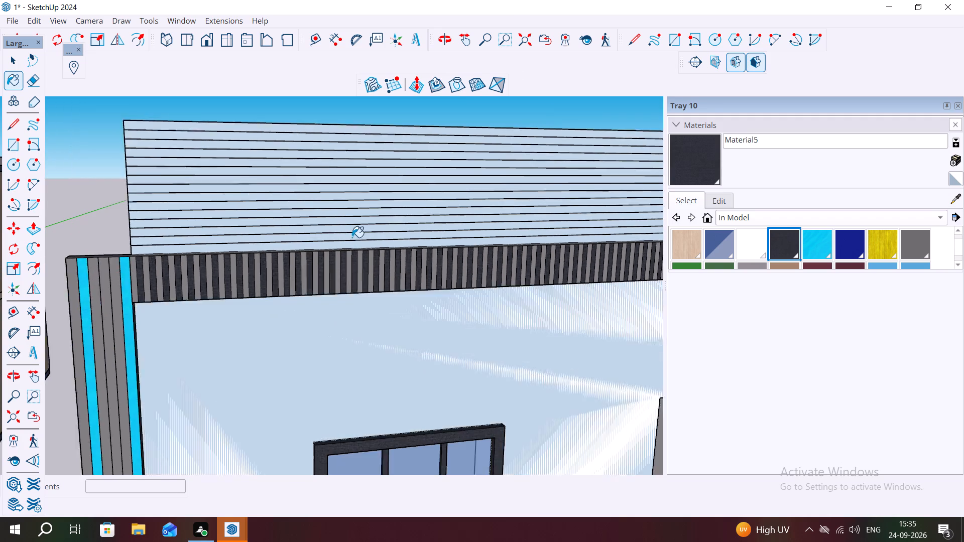
scroll(110, 278, "up", 3)
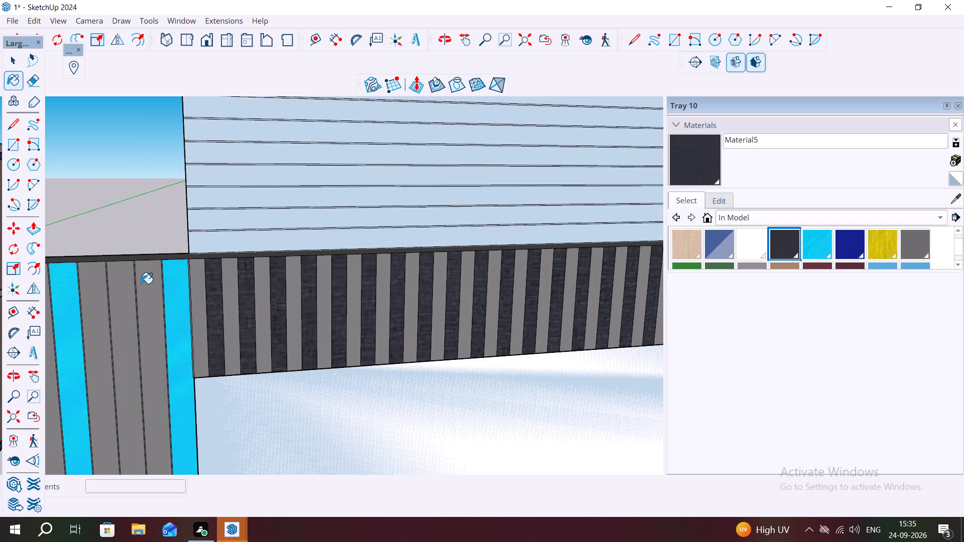
left_click(141, 284)
left_click(89, 302)
scroll(228, 251, "down", 3)
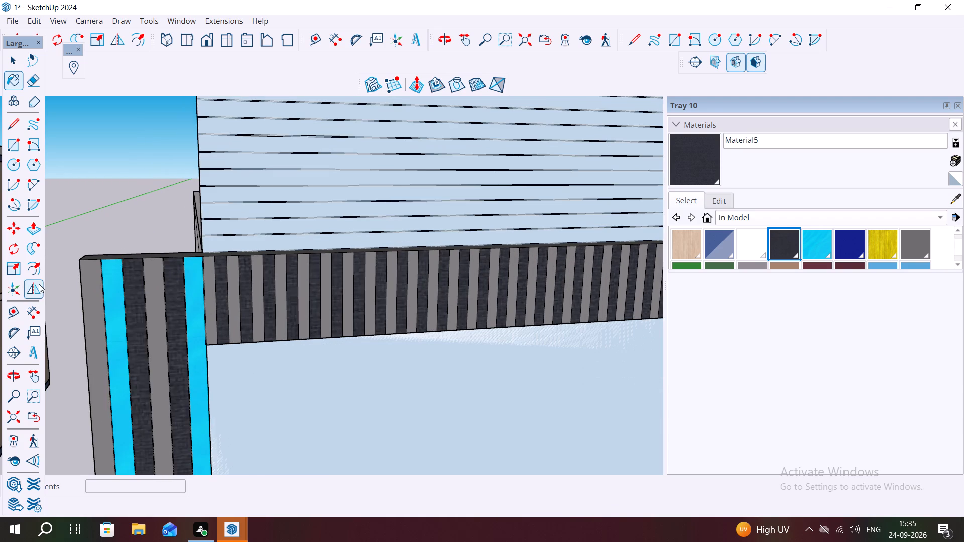
left_click(87, 285)
Apply dark Material5 to the outer two grey stripes of the lower band's first three groups beside the vertical band, keeping each middle stripe grey.
scroll(144, 242, "down", 3)
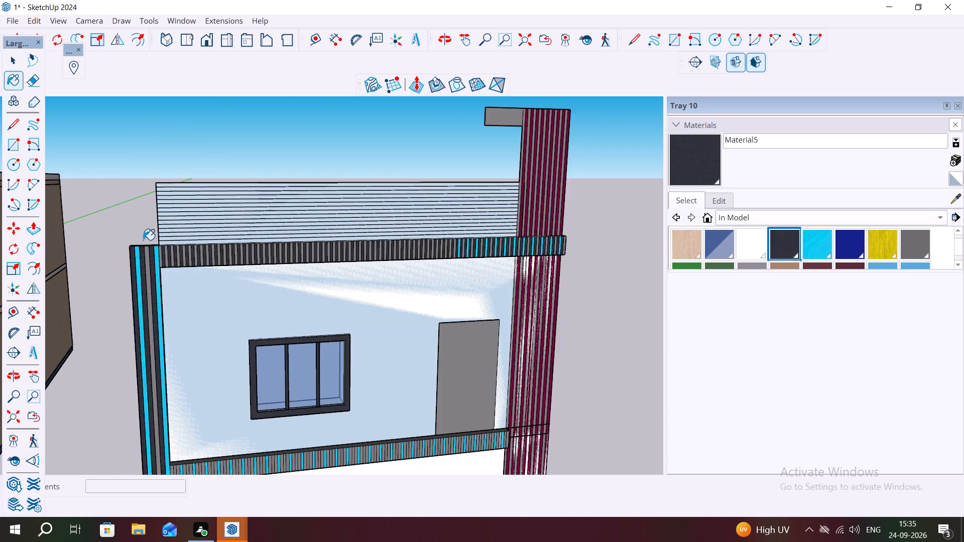
scroll(146, 236, "down", 3)
scroll(157, 389, "up", 9)
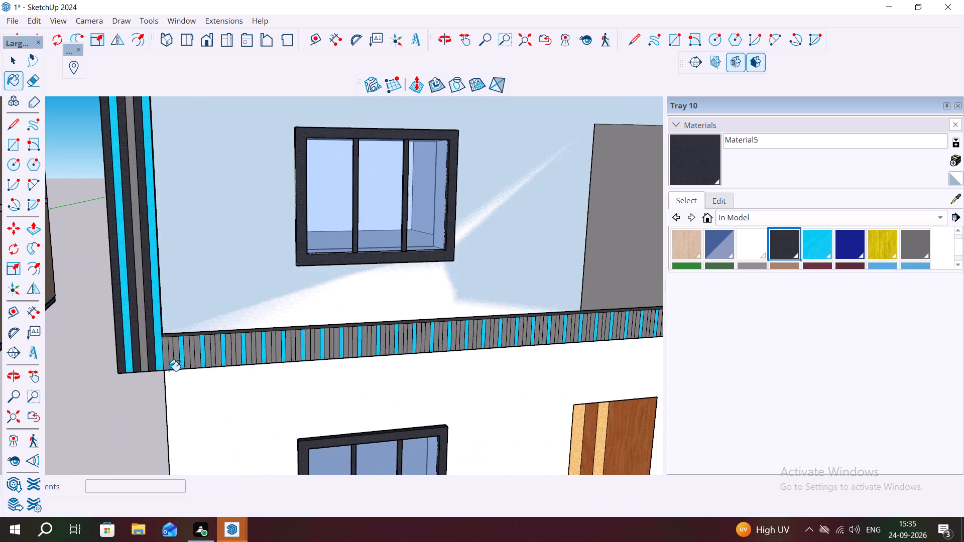
middle_click_drag(161, 345, 162, 230)
scroll(195, 336, "up", 3)
middle_click_drag(160, 363, 166, 388)
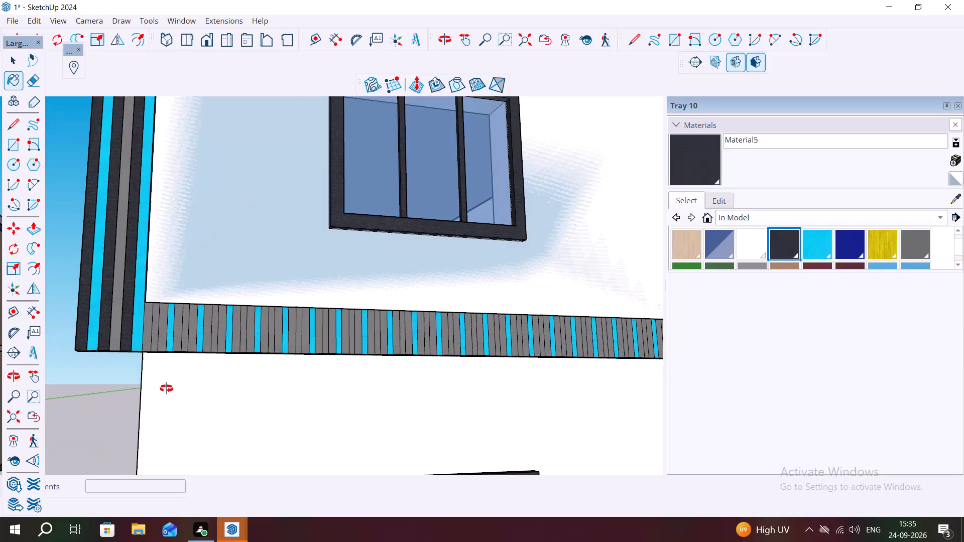
scroll(147, 334, "up", 6)
left_click(146, 340)
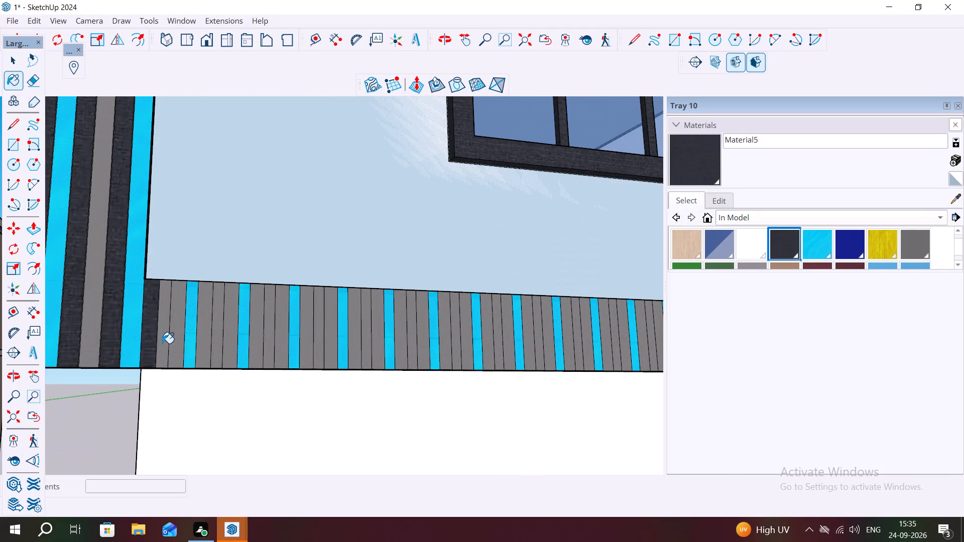
left_click(174, 352)
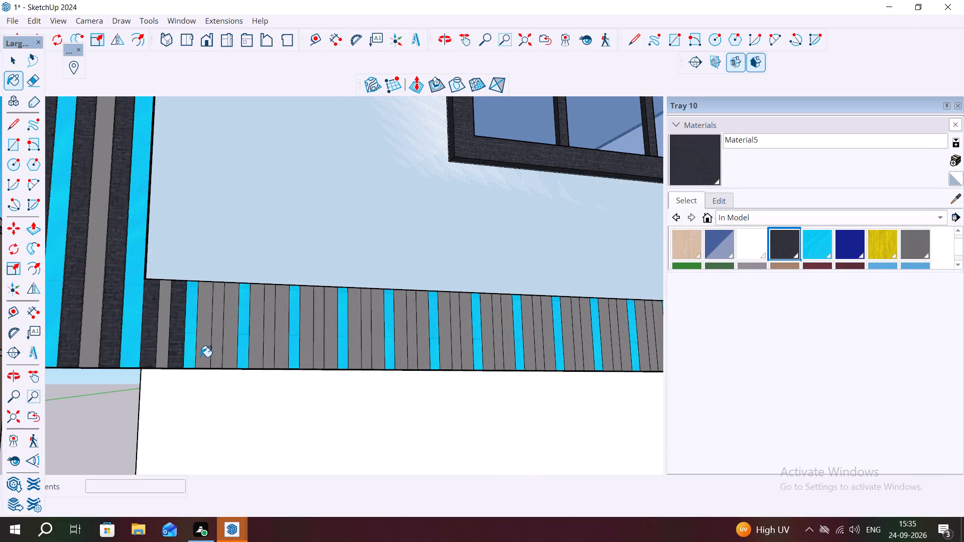
left_click(200, 357)
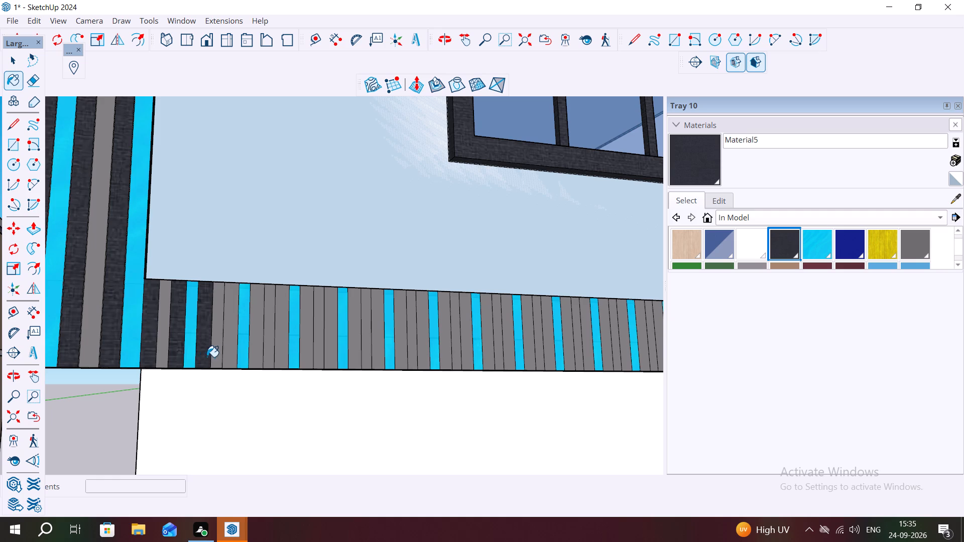
left_click(229, 360)
left_click(255, 365)
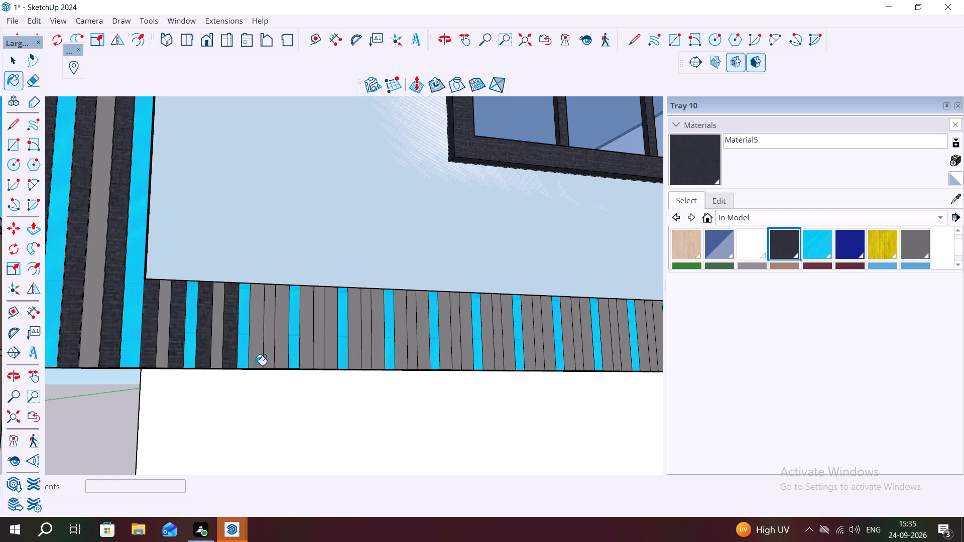
left_click(280, 365)
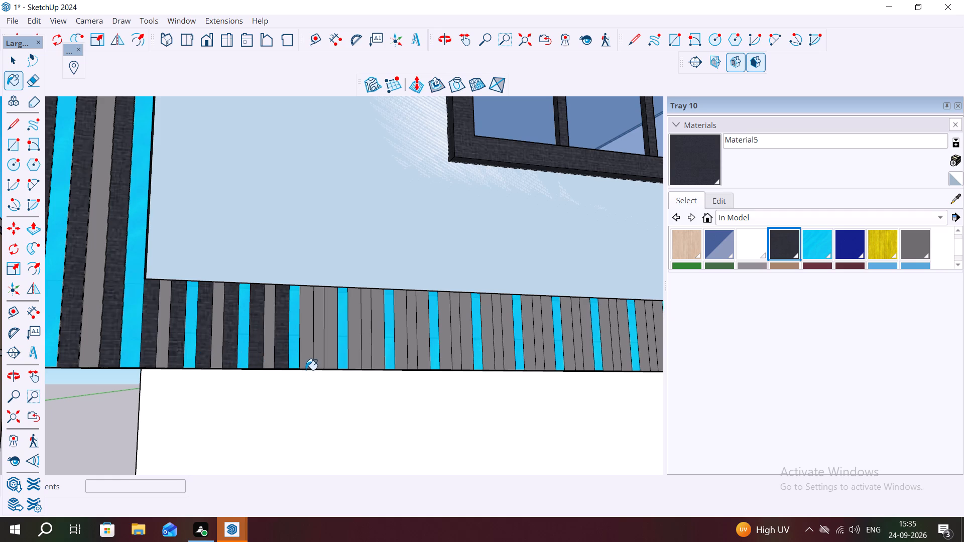
Apply dark Material5 to the outer two stripes of the lower band's next five grey groups, plus the first stripe of the following group.
left_click(306, 370)
left_click(303, 362)
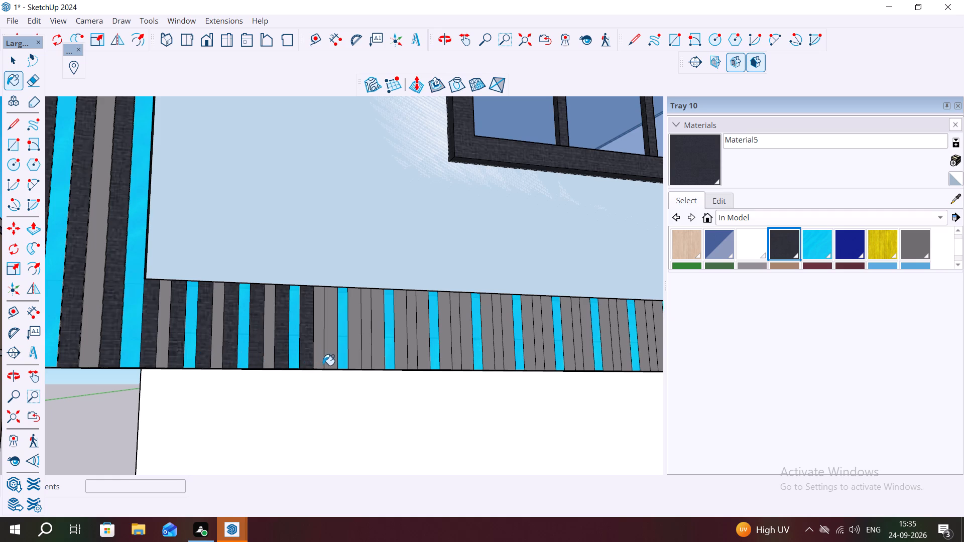
left_click(334, 366)
left_click(349, 366)
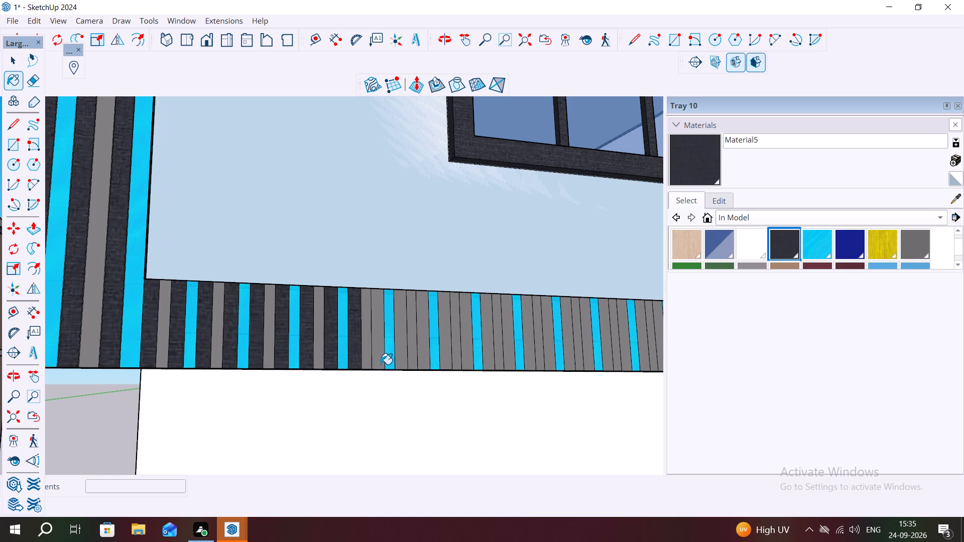
left_click(381, 364)
left_click(396, 365)
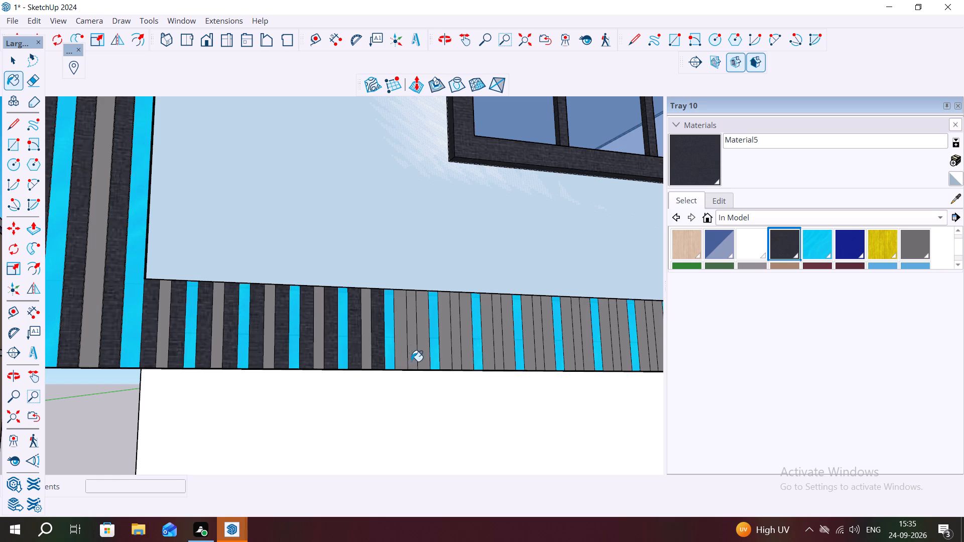
left_click(399, 350)
left_click(426, 353)
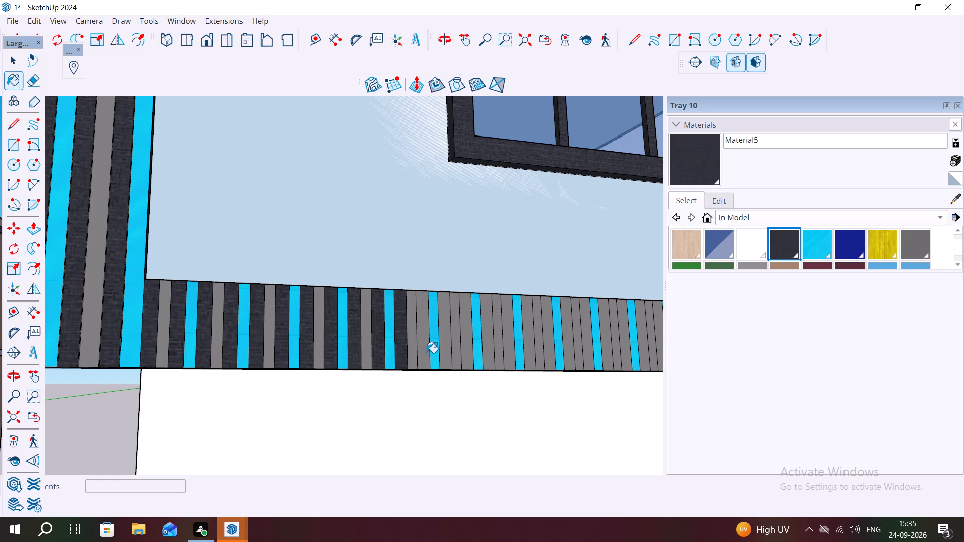
left_click(446, 359)
left_click(465, 361)
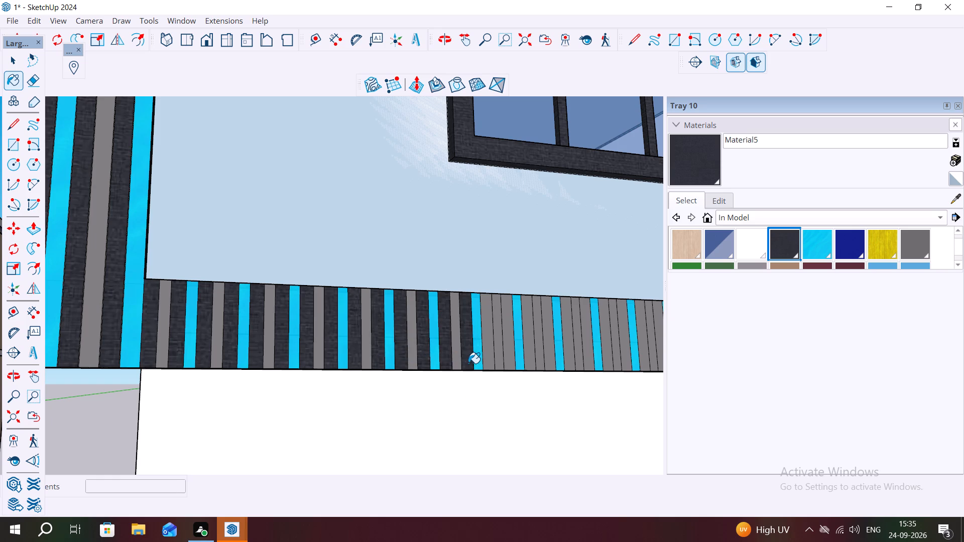
left_click(486, 363)
left_click(507, 357)
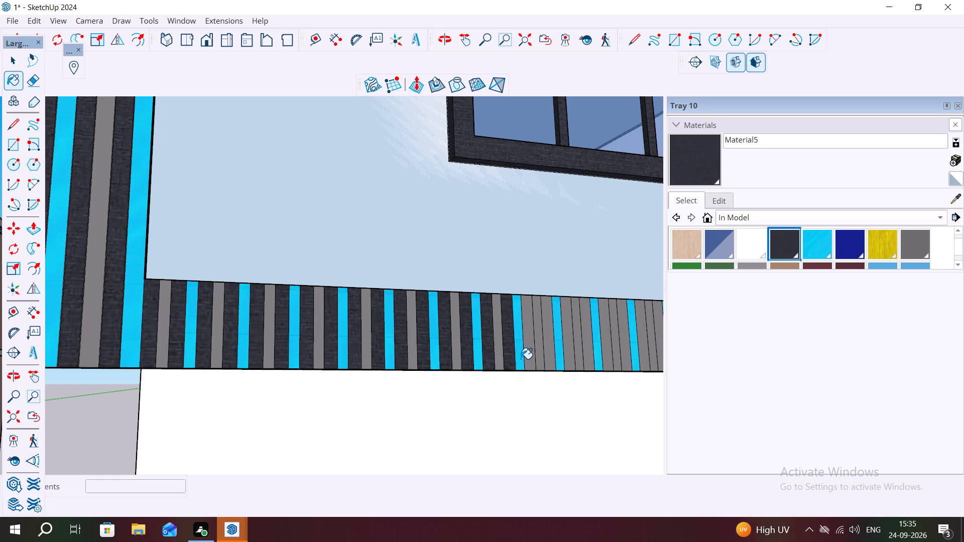
left_click(526, 359)
Continue along the lower band, applying dark Material5 to the half-painted group's other outer stripe and both outer stripes of the next three groups.
scroll(443, 206, "down", 4)
scroll(300, 199, "down", 3)
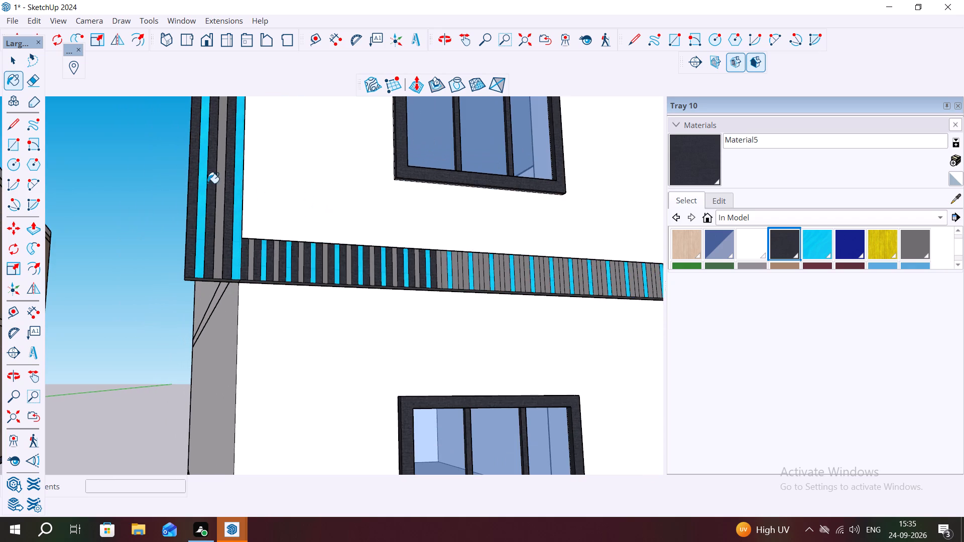
scroll(433, 253, "down", 3)
scroll(314, 246, "down", 2)
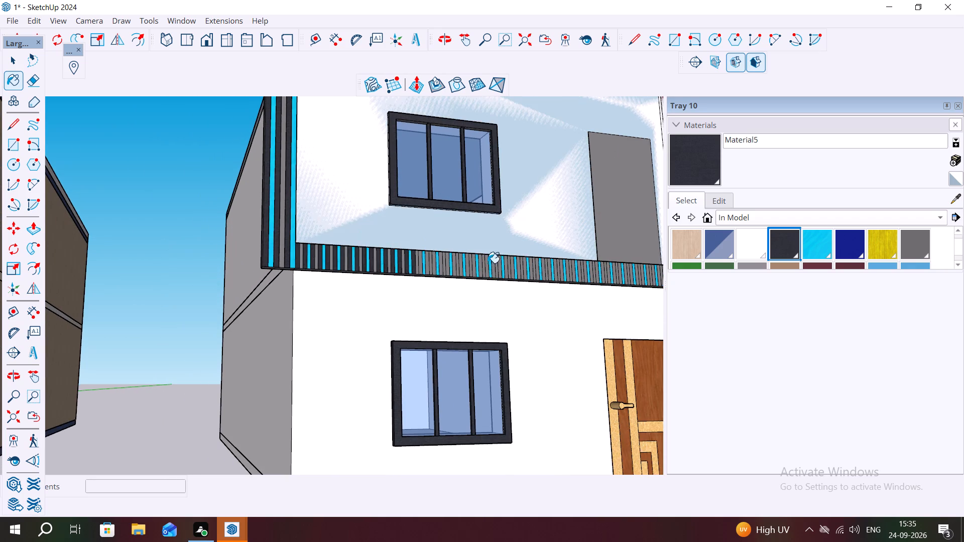
scroll(538, 265, "up", 10)
scroll(458, 277, "up", 2)
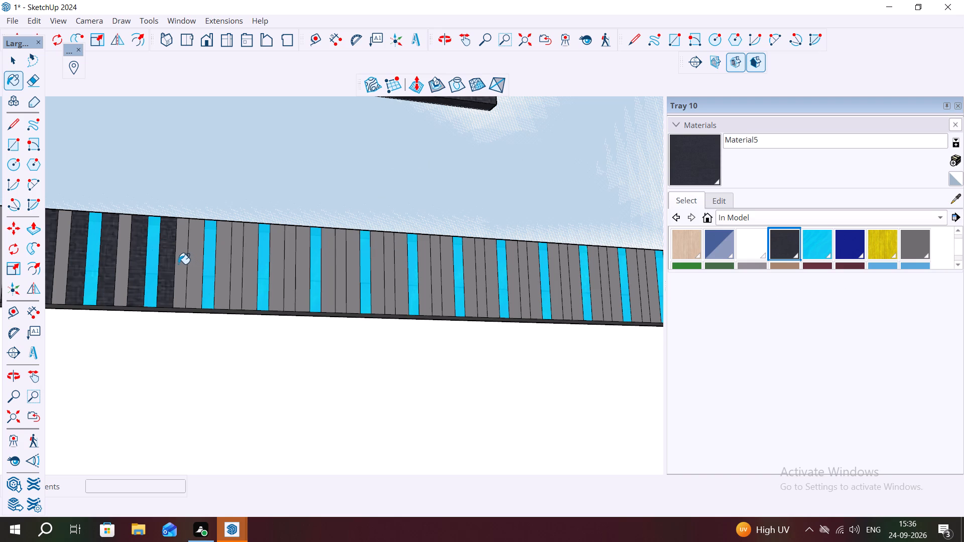
left_click(195, 274)
left_click(220, 267)
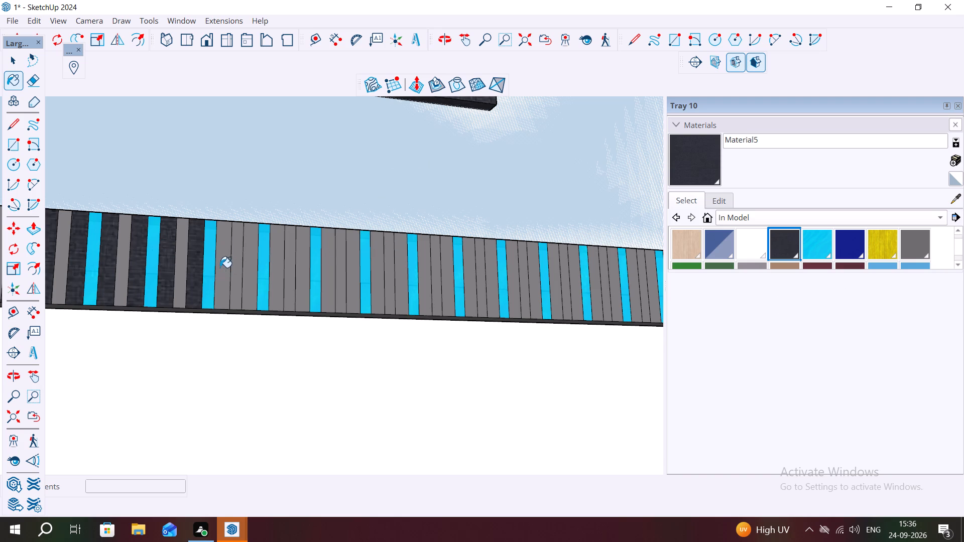
left_click(251, 273)
left_click(275, 278)
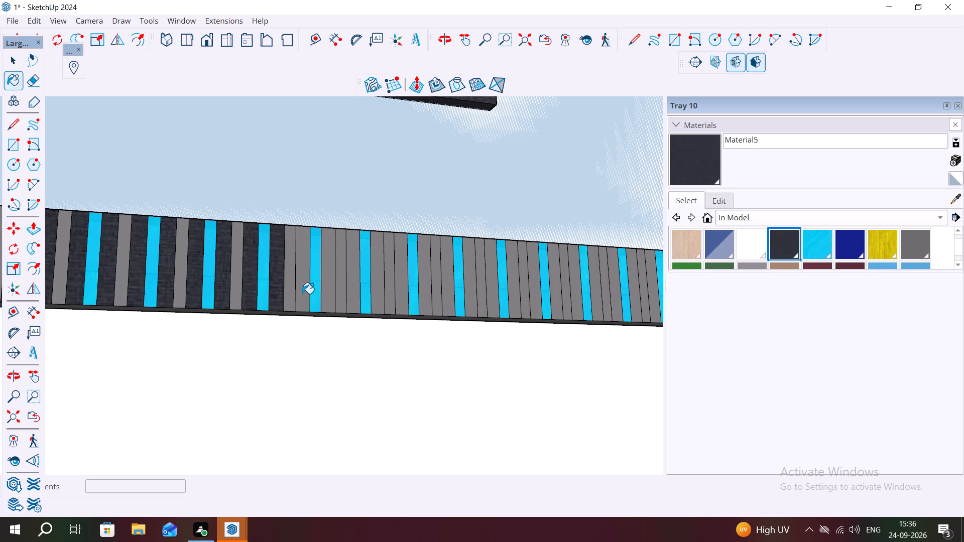
left_click(302, 294)
left_click(324, 299)
left_click(351, 301)
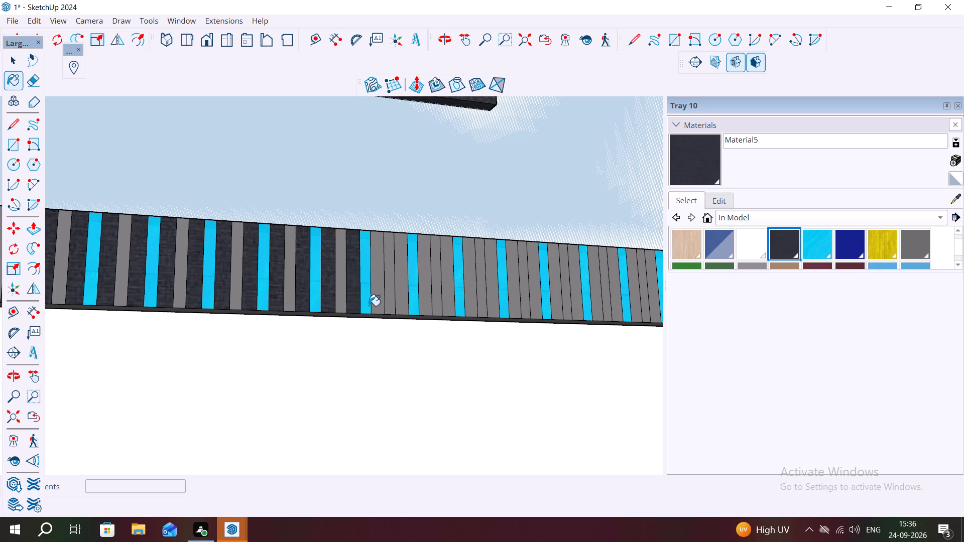
Apply dark Material5 to the outer two stripes of the lower band's next five grey groups, plus the first stripe of the following group.
left_click(371, 309)
left_click(376, 304)
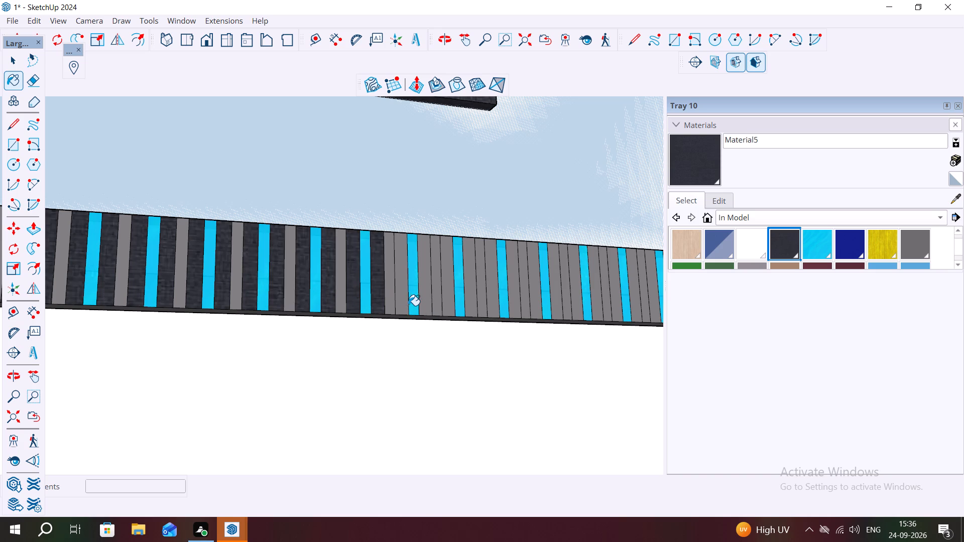
left_click(401, 300)
left_click(424, 302)
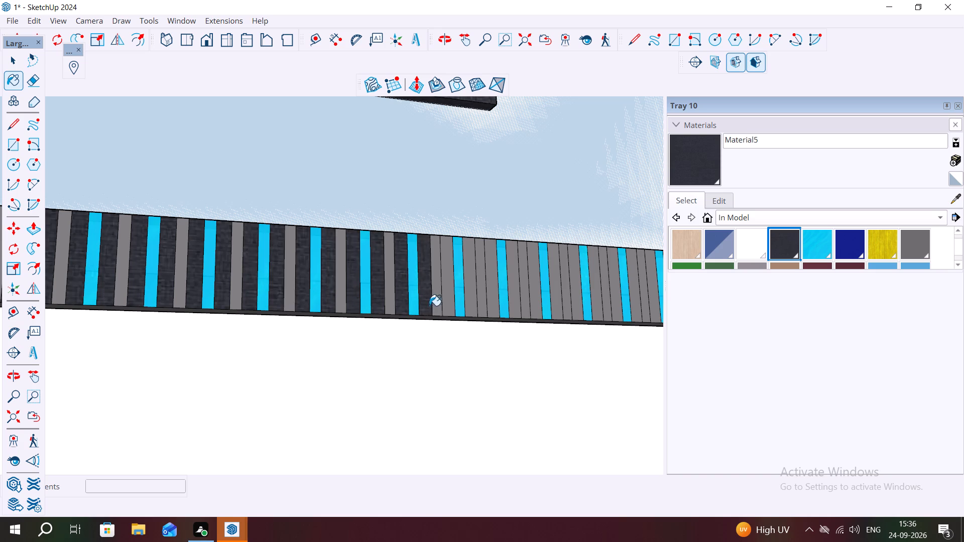
left_click(444, 307)
left_click(472, 309)
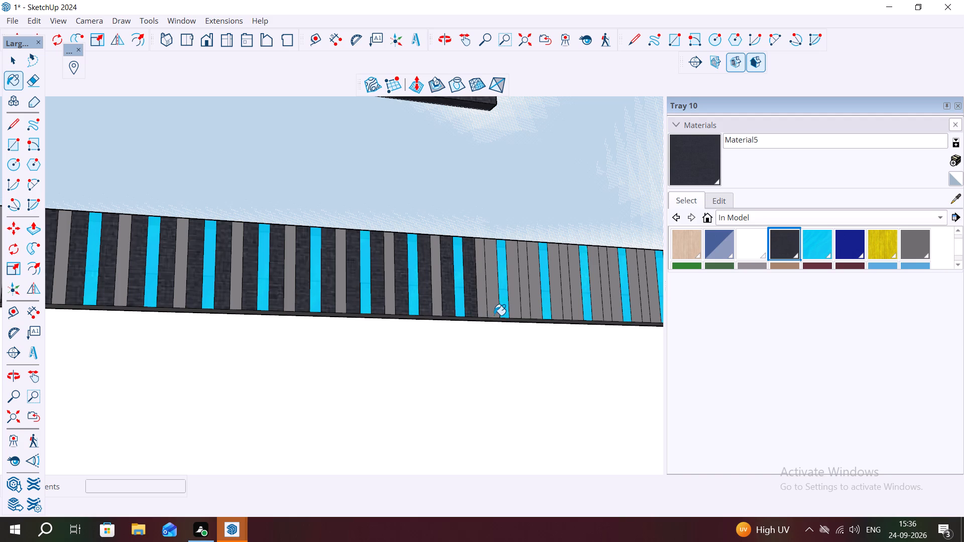
left_click(495, 313)
left_click(510, 312)
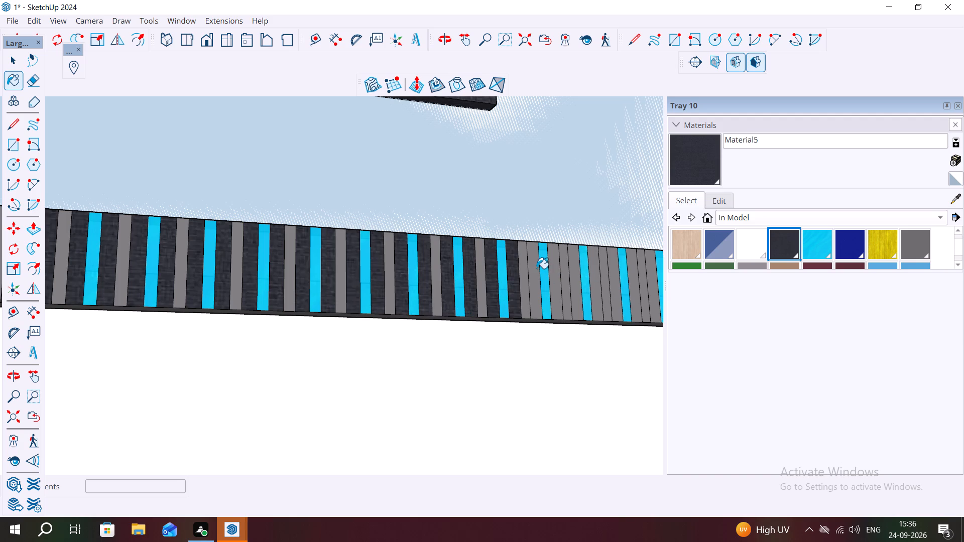
left_click(533, 267)
left_click(552, 281)
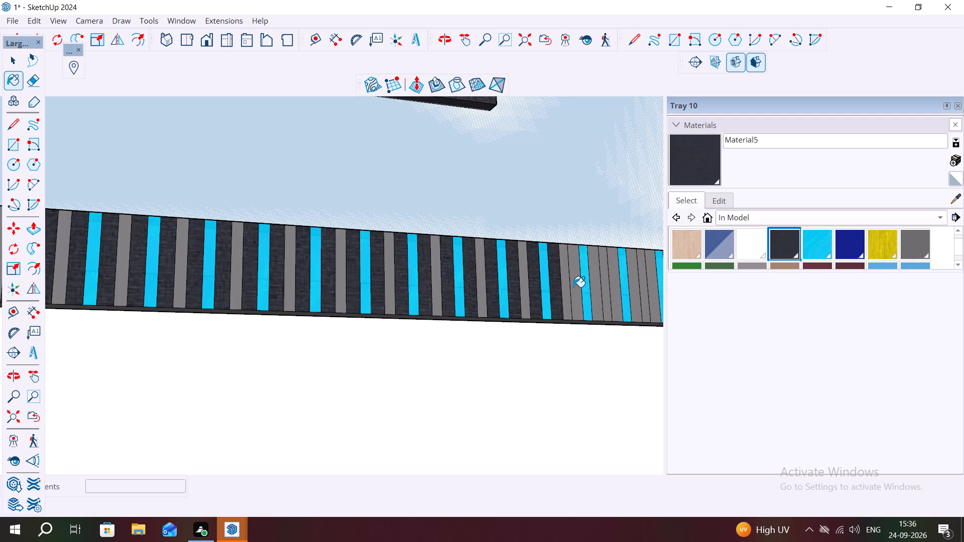
left_click(573, 287)
left_click(591, 302)
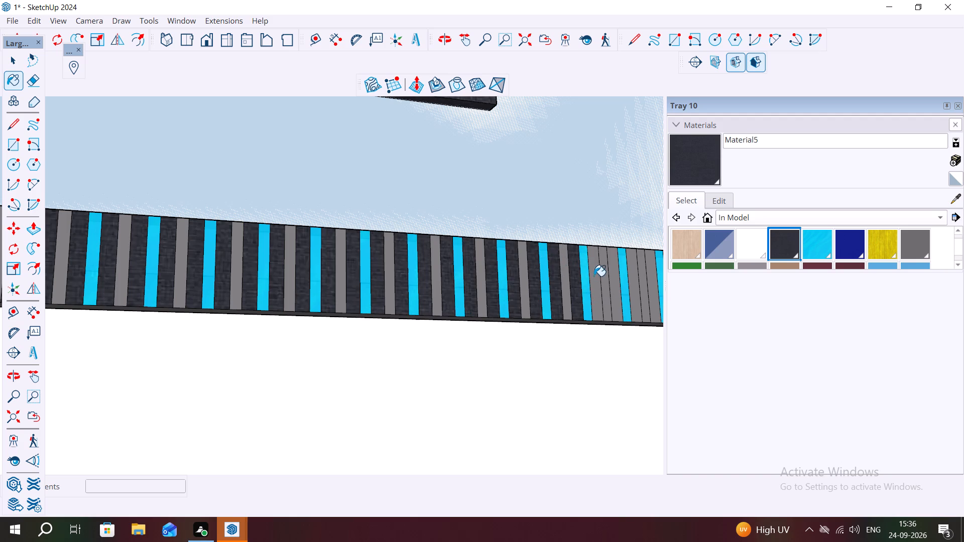
left_click(594, 276)
Apply dark Material5 to the two stripes flanking the last cyan stripe at the lower band's far end, beside the maroon-striped column.
scroll(349, 213, "down", 4)
scroll(221, 193, "down", 3)
scroll(128, 197, "down", 2)
scroll(77, 180, "down", 3)
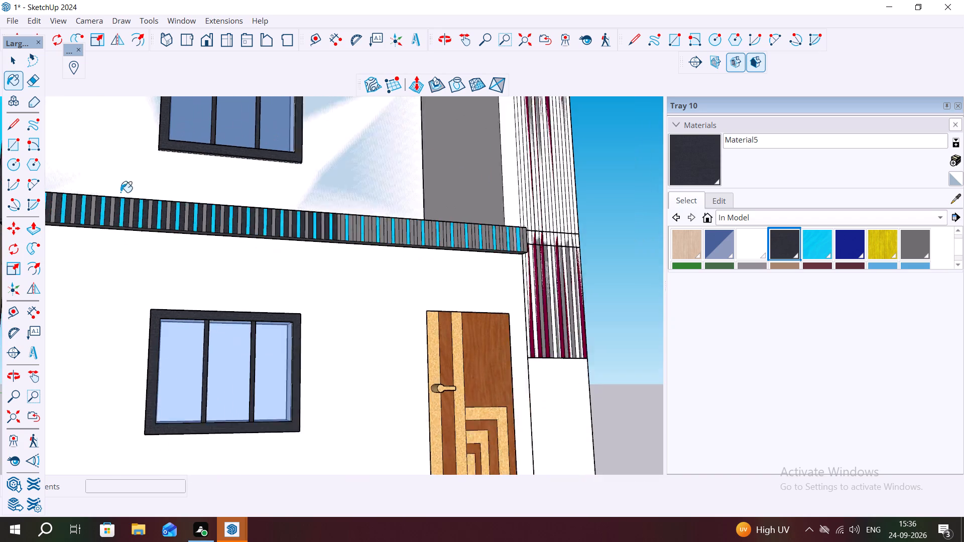
scroll(120, 192, "down", 1)
scroll(514, 242, "up", 6)
middle_click_drag(515, 248, 511, 260)
scroll(468, 236, "up", 6)
left_click(465, 221)
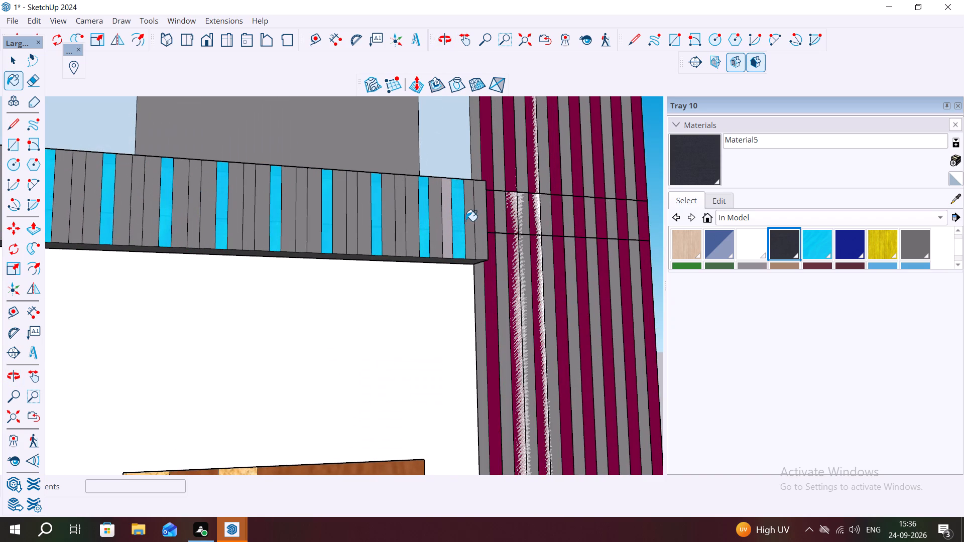
left_click(449, 231)
left_click(469, 245)
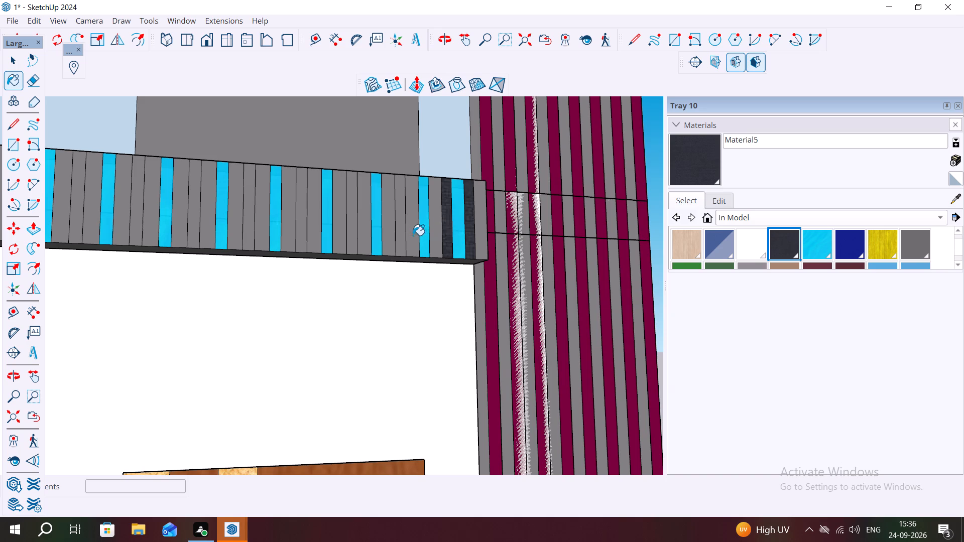
Back at the half-painted group, apply dark Material5 to its other outer stripe and both outer stripes of the next three groups.
scroll(496, 226, "down", 5)
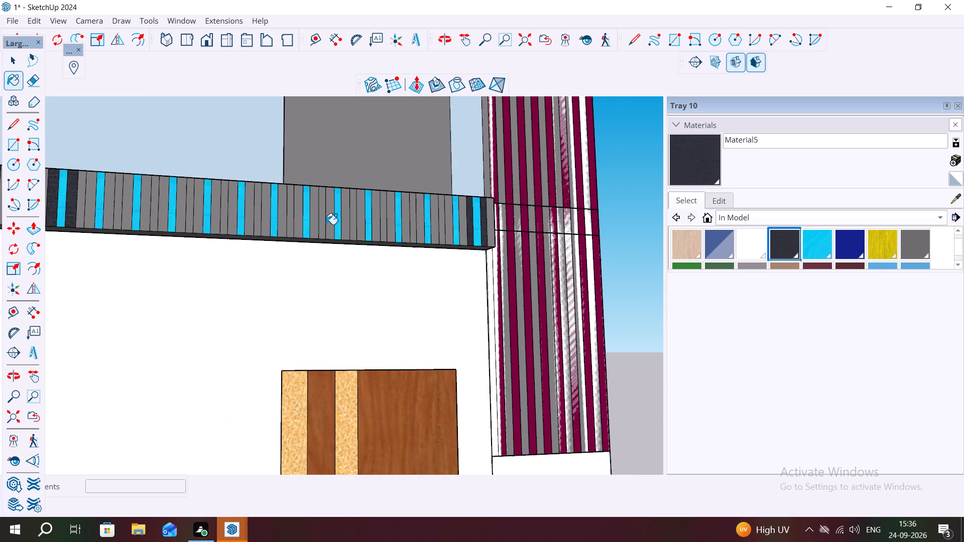
left_click(87, 218)
left_click(104, 223)
left_click(121, 226)
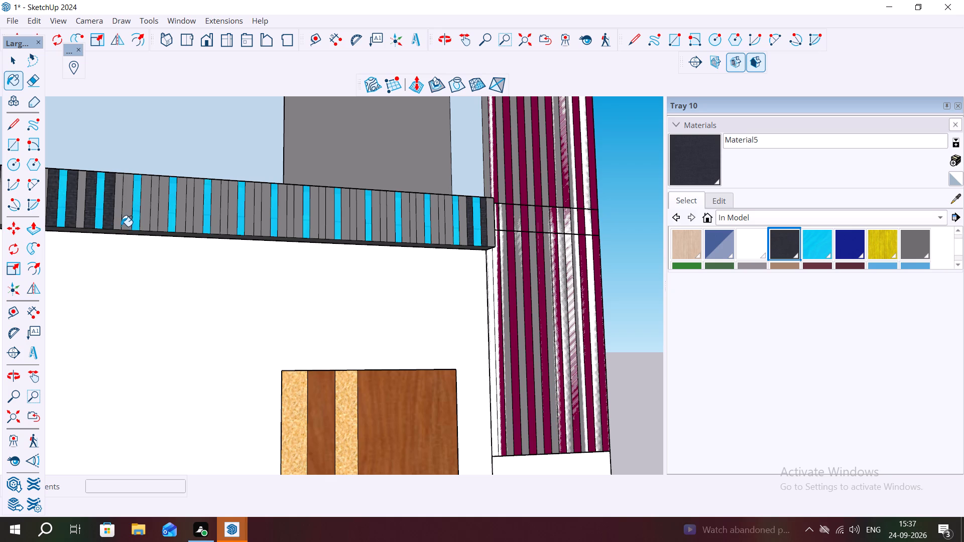
left_click(125, 227)
left_click(144, 231)
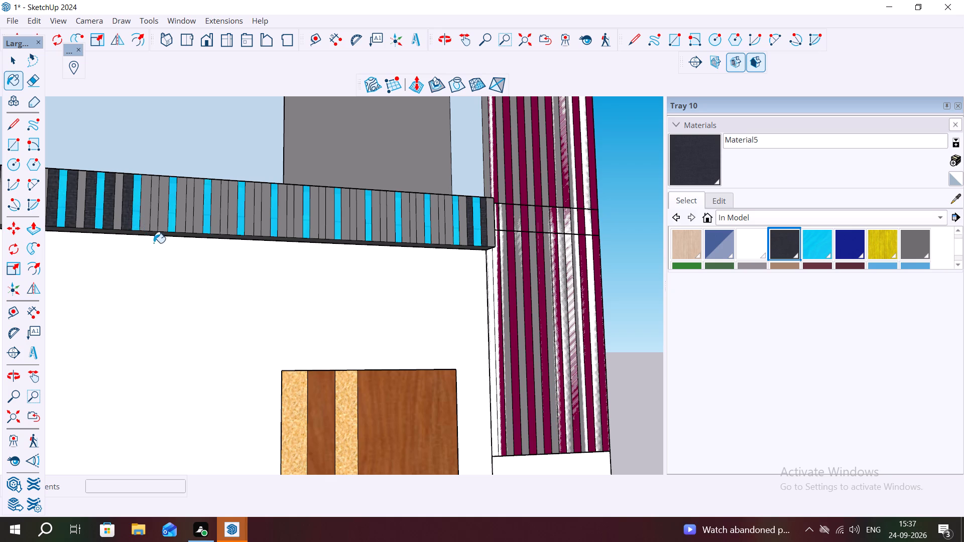
scroll(144, 202, "up", 5)
left_click(146, 205)
left_click(174, 229)
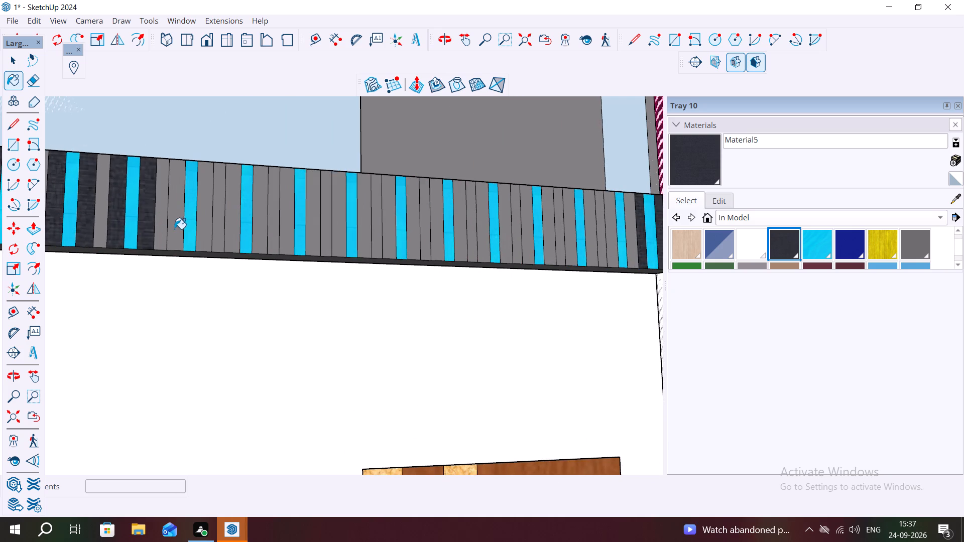
left_click(199, 238)
left_click(230, 228)
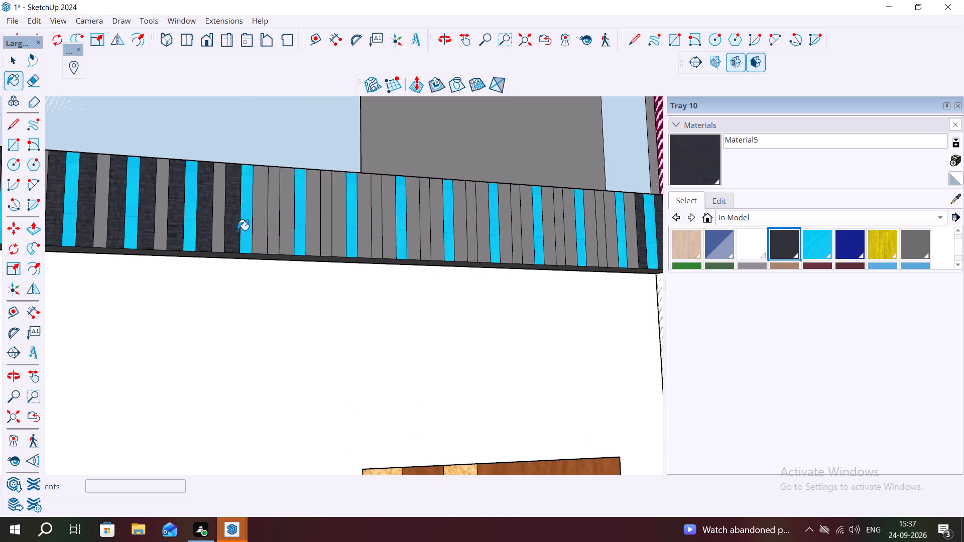
Apply dark Material5 to the outer two stripes of the lower band's next four grey groups, keeping each middle stripe grey.
left_click(257, 237)
left_click(285, 243)
left_click(307, 249)
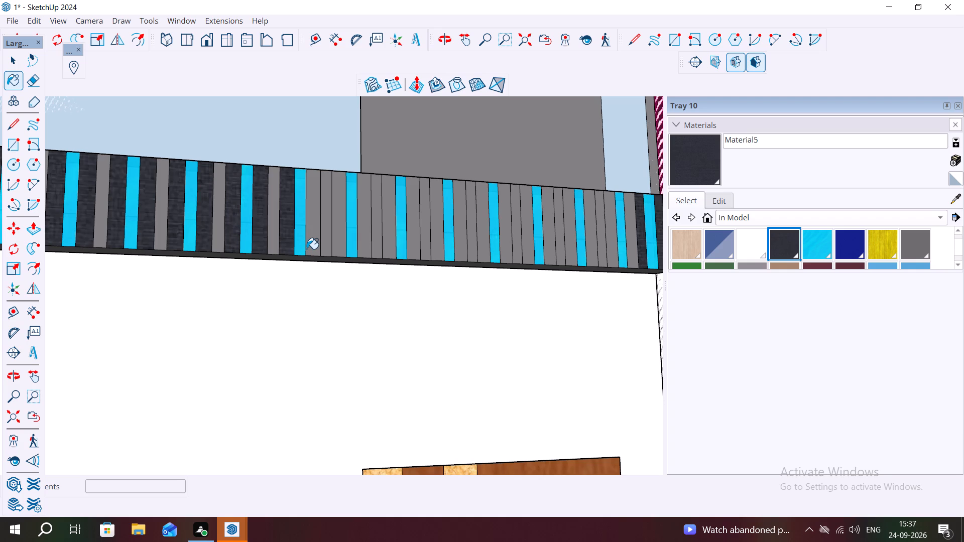
left_click(337, 249)
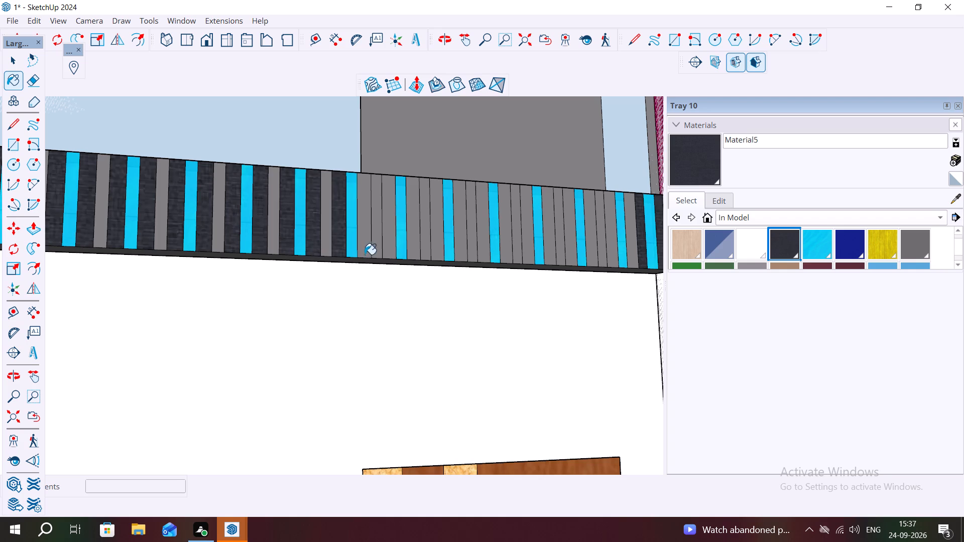
left_click(360, 239)
left_click(388, 242)
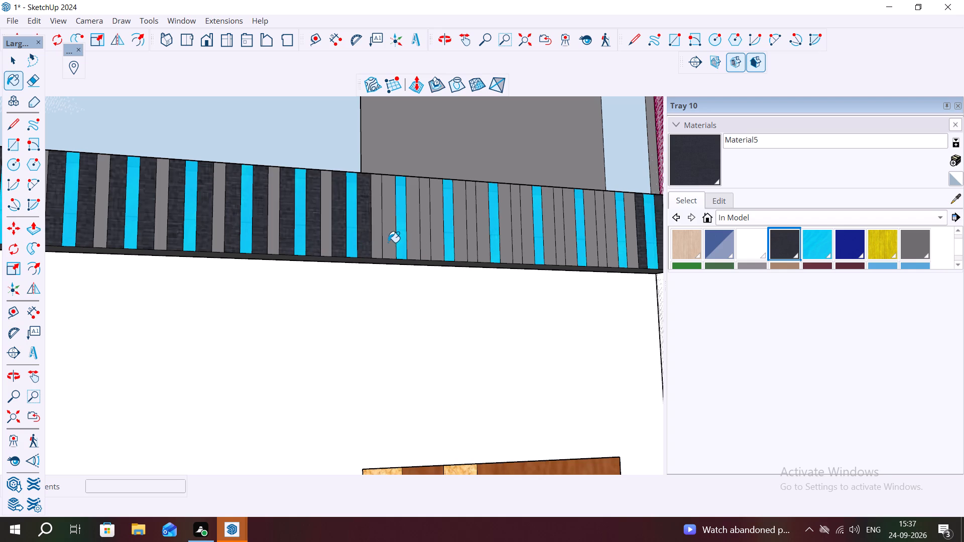
left_click(410, 252)
left_click(435, 251)
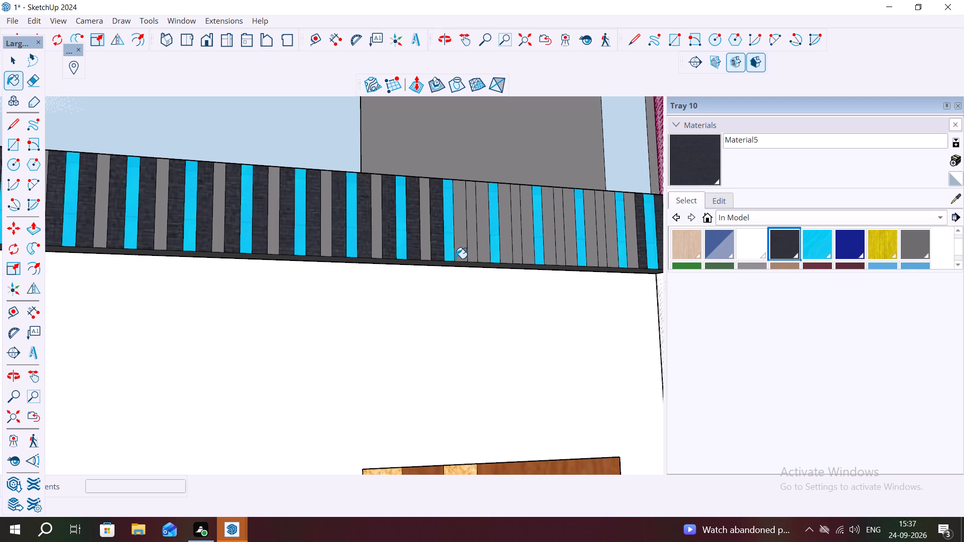
Complete the lower band by applying dark Material5 to the last four groups' outer stripes and the stripe after the second-to-last cyan one.
left_click(456, 258)
left_click(479, 254)
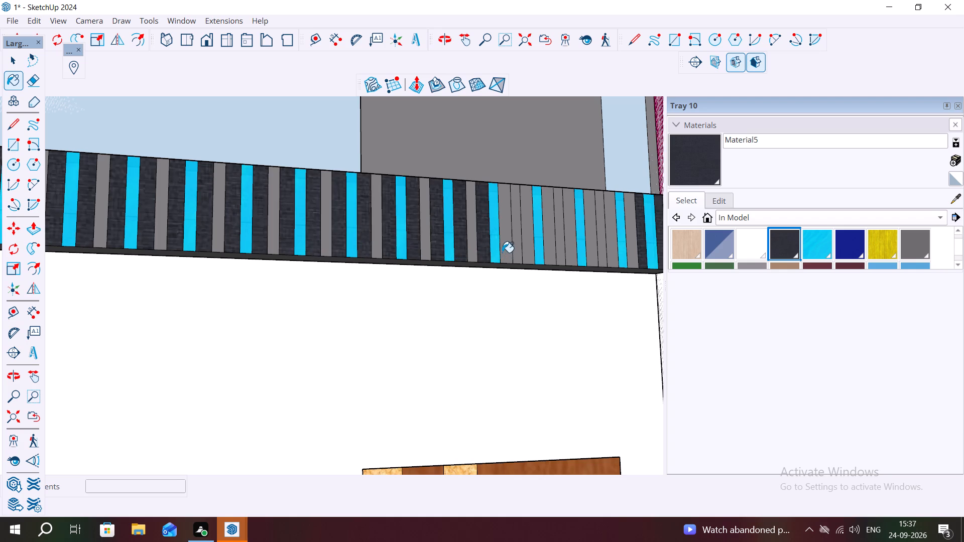
left_click(502, 252)
left_click(525, 257)
left_click(547, 259)
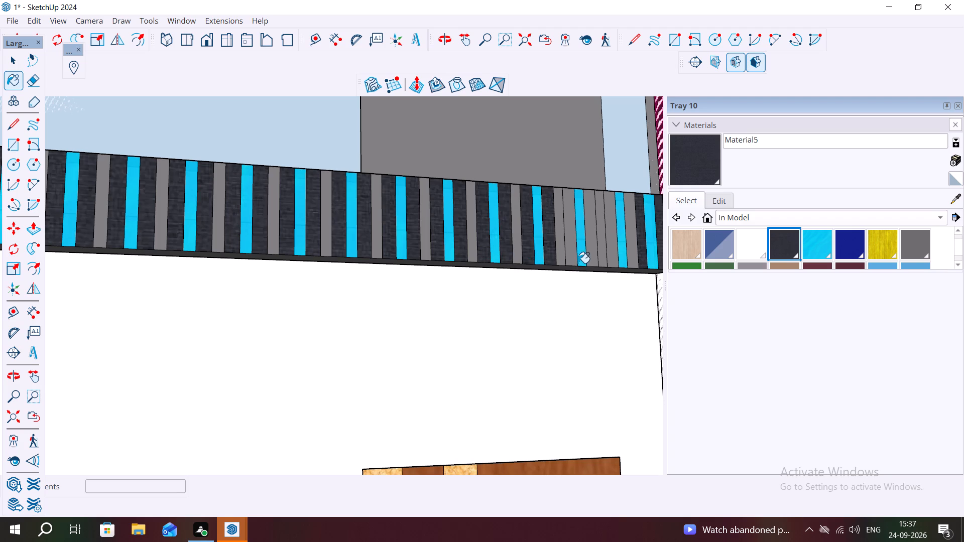
left_click(568, 251)
left_click(589, 252)
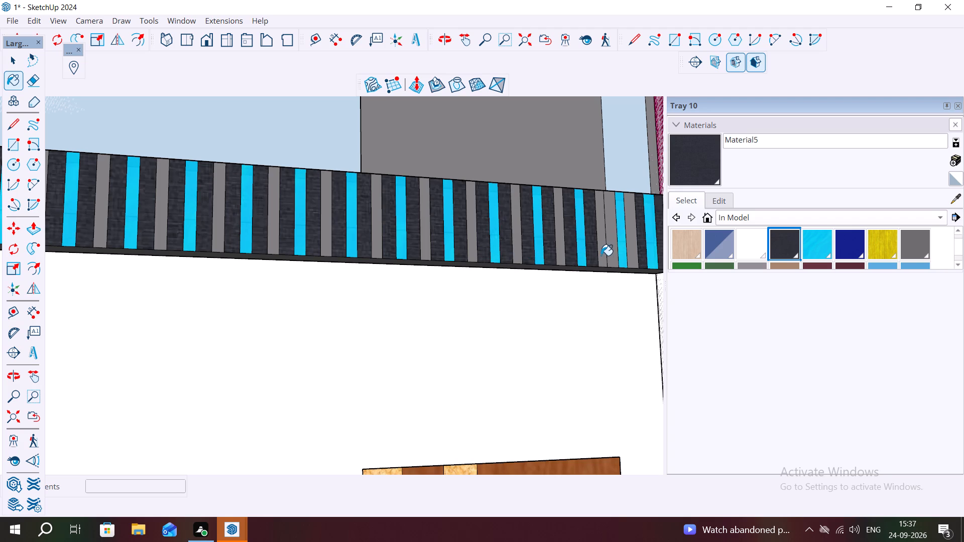
left_click(610, 256)
left_click(629, 253)
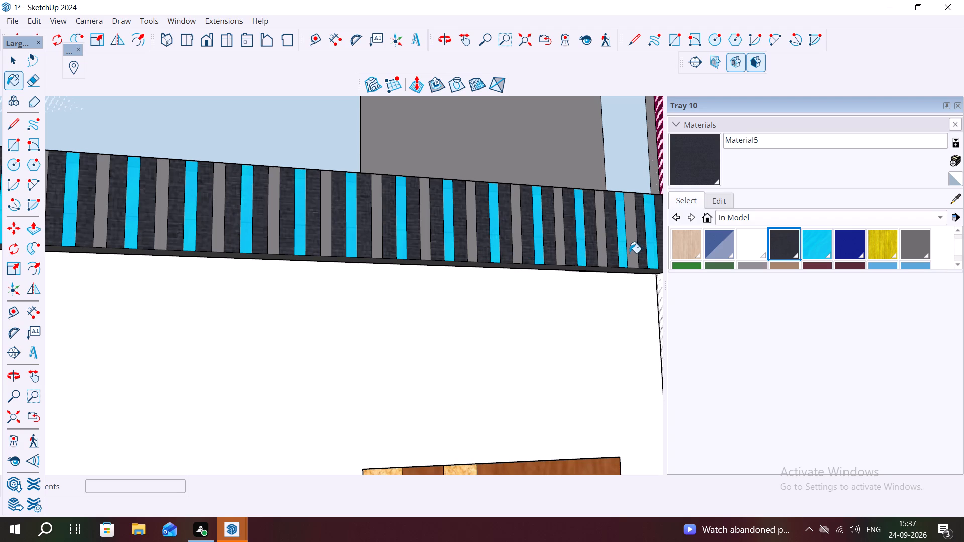
scroll(577, 220, "down", 2)
scroll(496, 202, "down", 3)
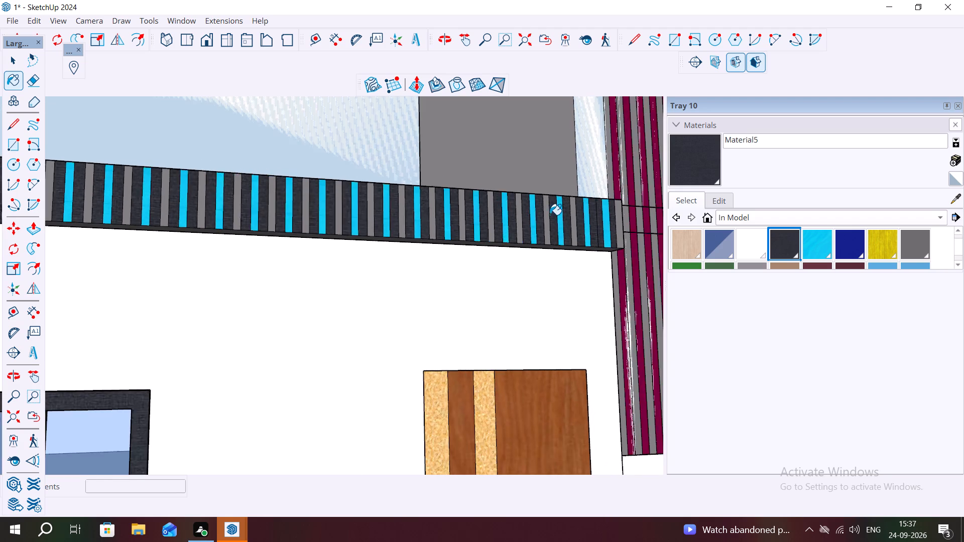
Apply cyan Material6 to six alternate grey stripes of the upper band, continuing from its existing cyan stripes toward the vertical band.
scroll(555, 219, "down", 3)
scroll(625, 244, "down", 15)
scroll(552, 286, "down", 2)
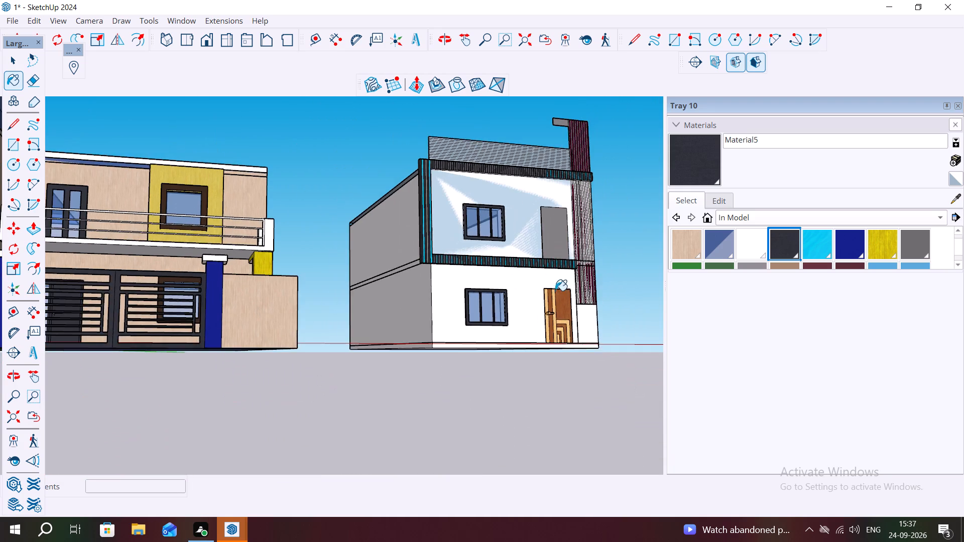
scroll(505, 186, "up", 11)
scroll(535, 149, "up", 3)
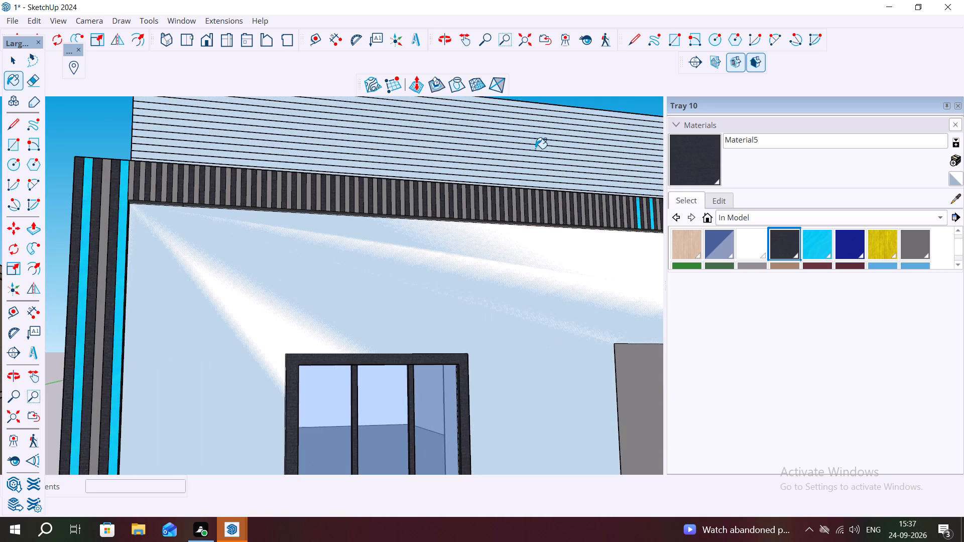
left_click(818, 239)
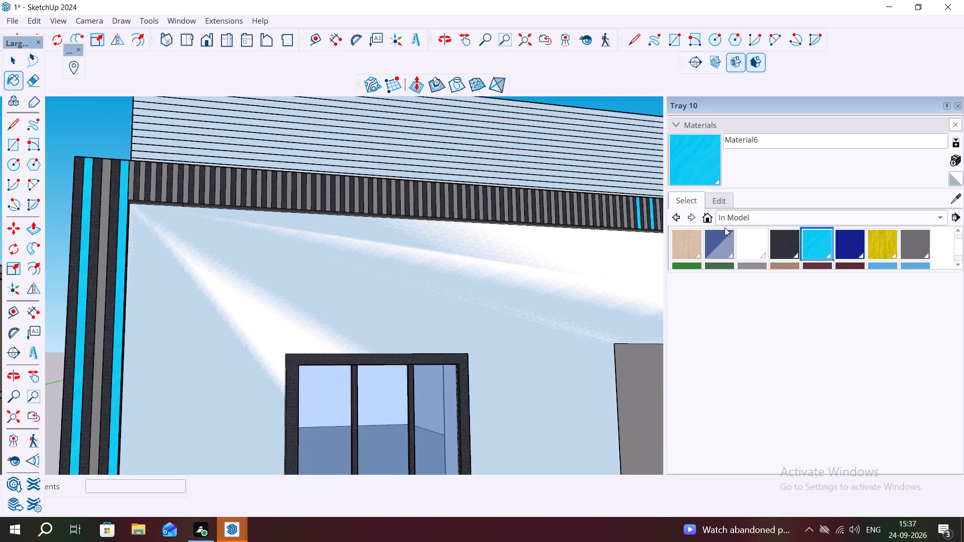
scroll(618, 212, "up", 7)
left_click(628, 213)
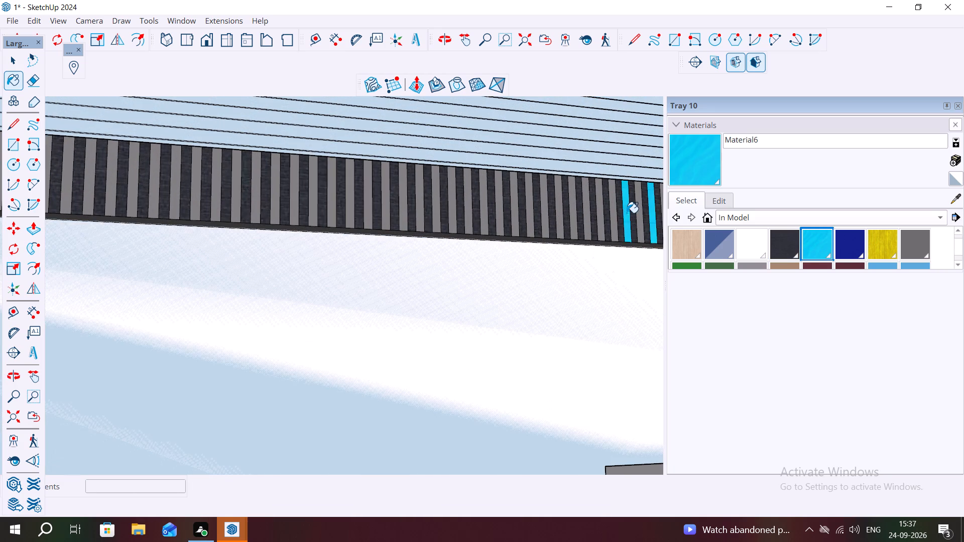
left_click(600, 222)
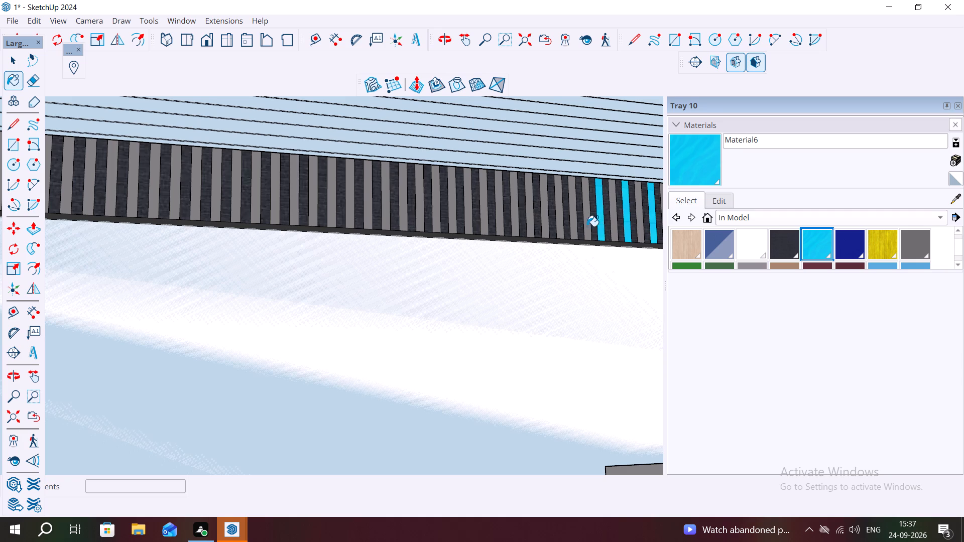
left_click(571, 223)
left_click(544, 225)
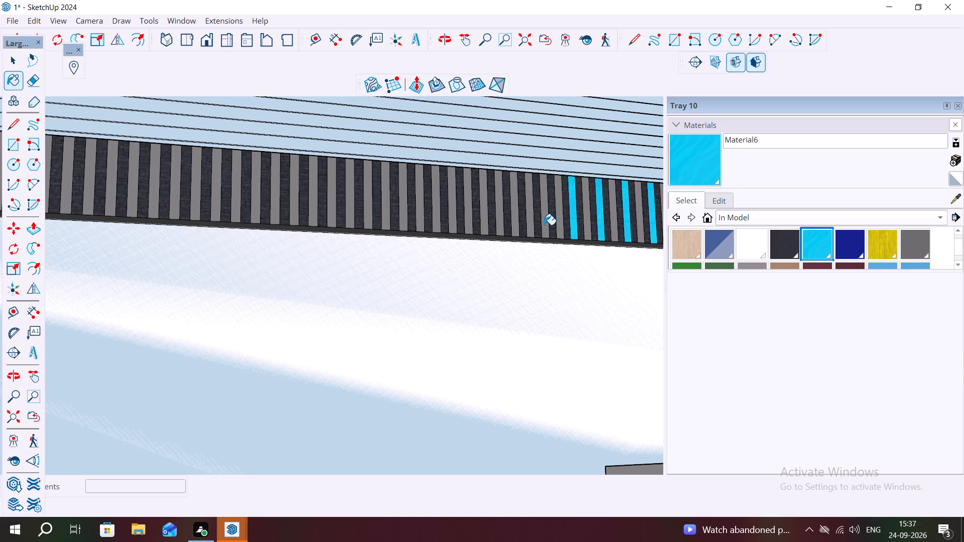
left_click(514, 226)
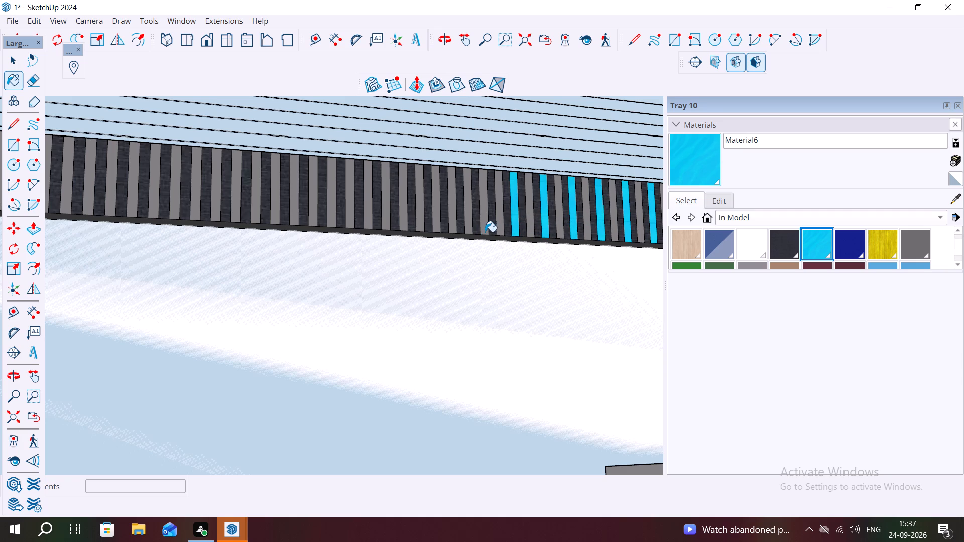
left_click(484, 230)
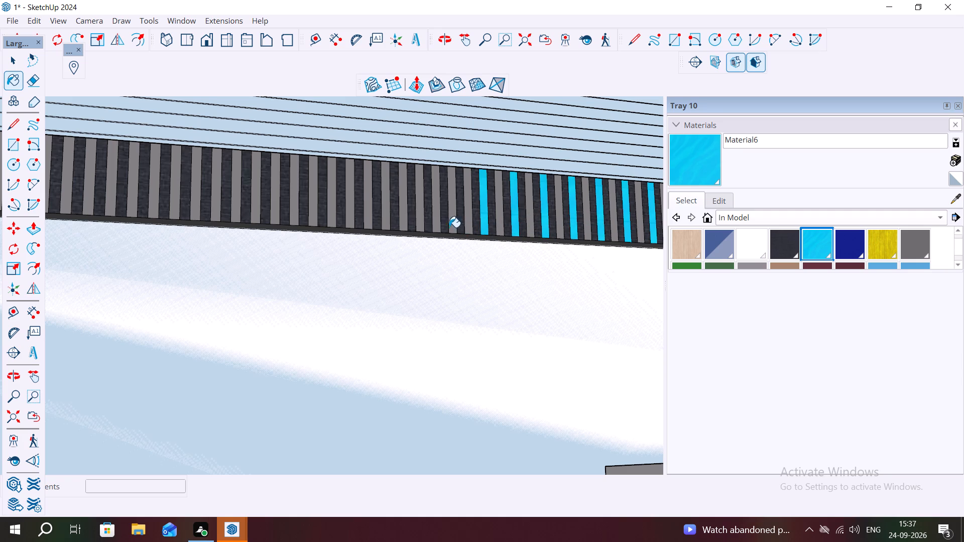
Continue along the upper band, applying cyan Material6 to the next six alternate grey stripes.
left_click(448, 227)
scroll(440, 202, "up", 6)
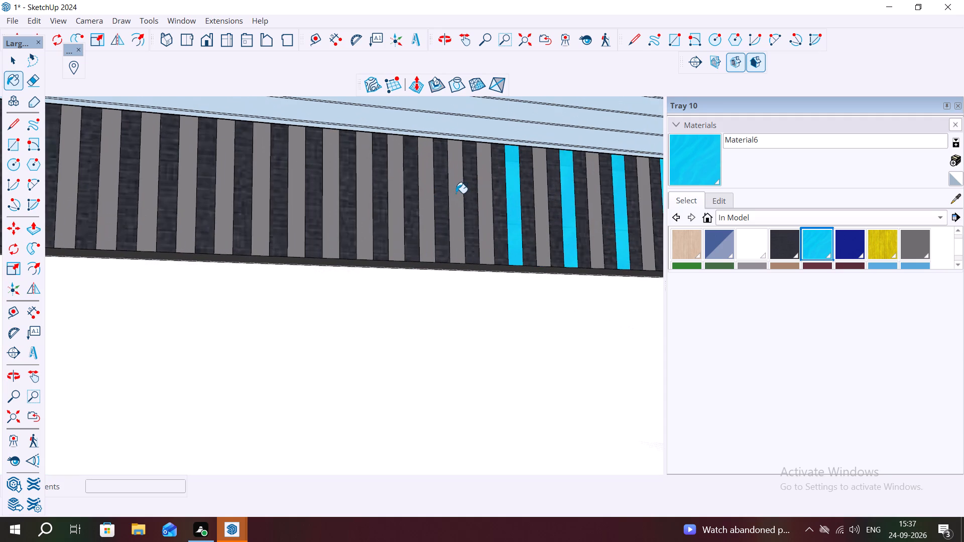
left_click(448, 199)
left_click(455, 203)
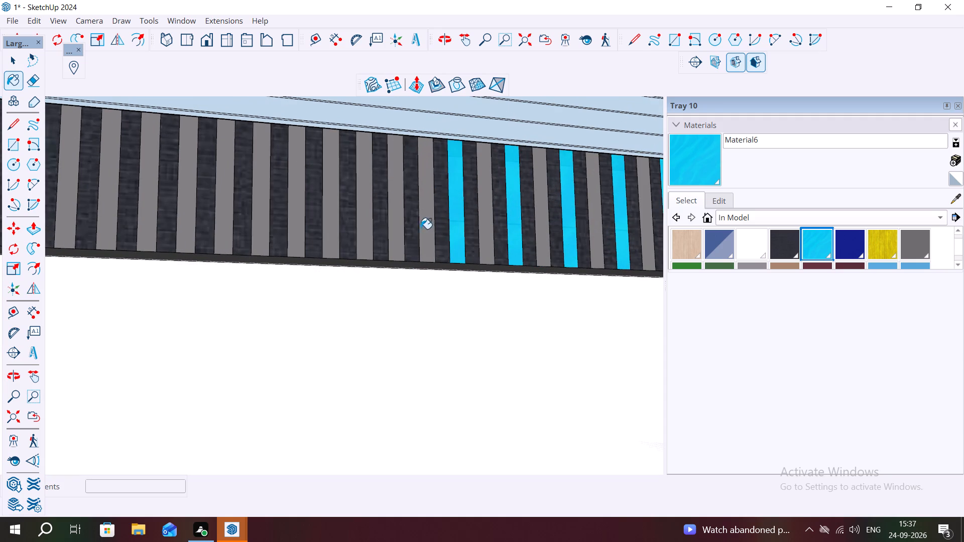
left_click(398, 233)
left_click(331, 243)
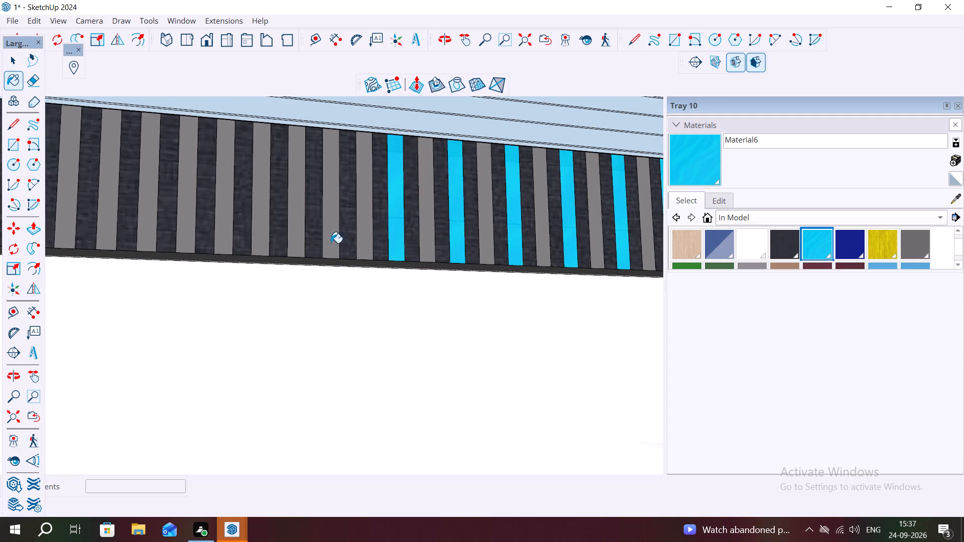
left_click(254, 247)
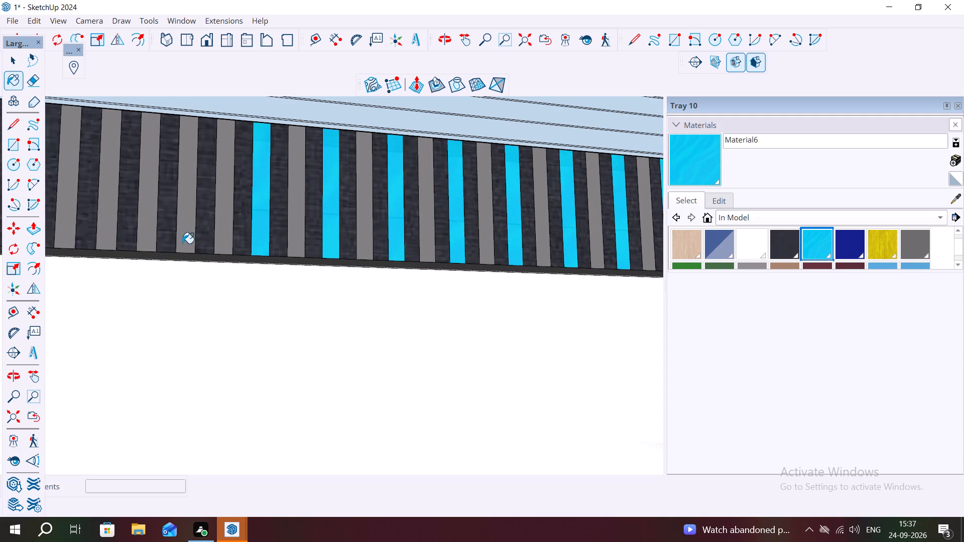
left_click(182, 243)
left_click(105, 238)
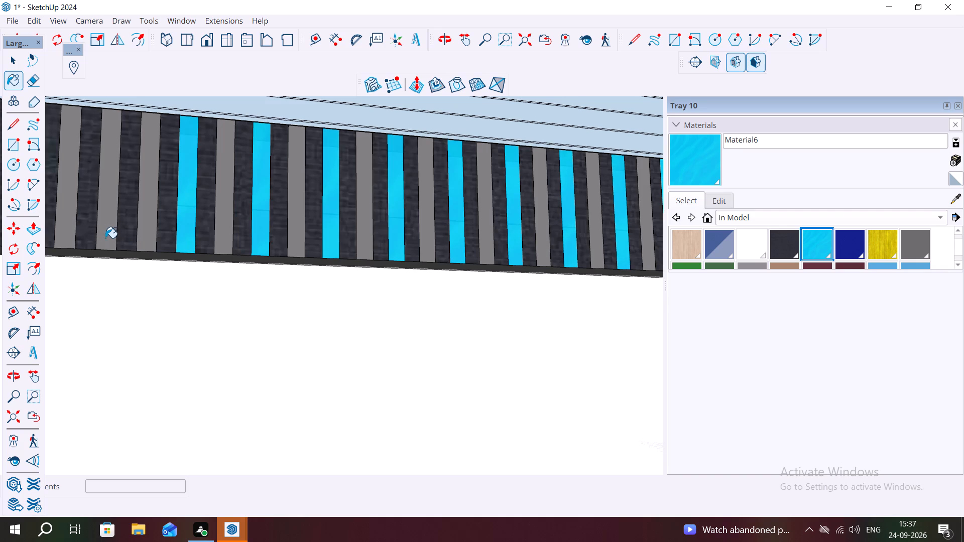
Apply cyan Material6 to the next three alternate grey stripes of the upper band.
scroll(390, 229, "down", 5)
scroll(502, 237, "down", 4)
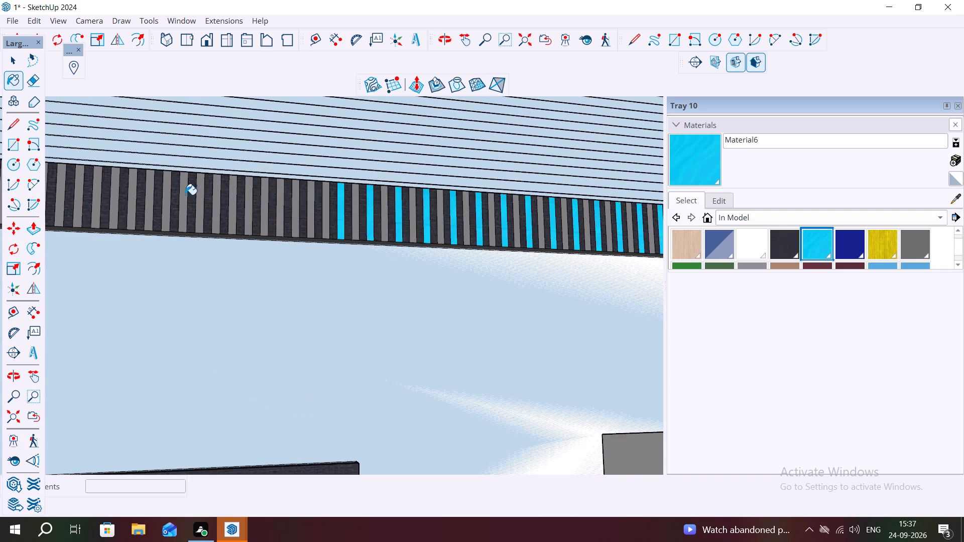
scroll(190, 200, "down", 3)
scroll(247, 208, "down", 2)
scroll(281, 208, "up", 7)
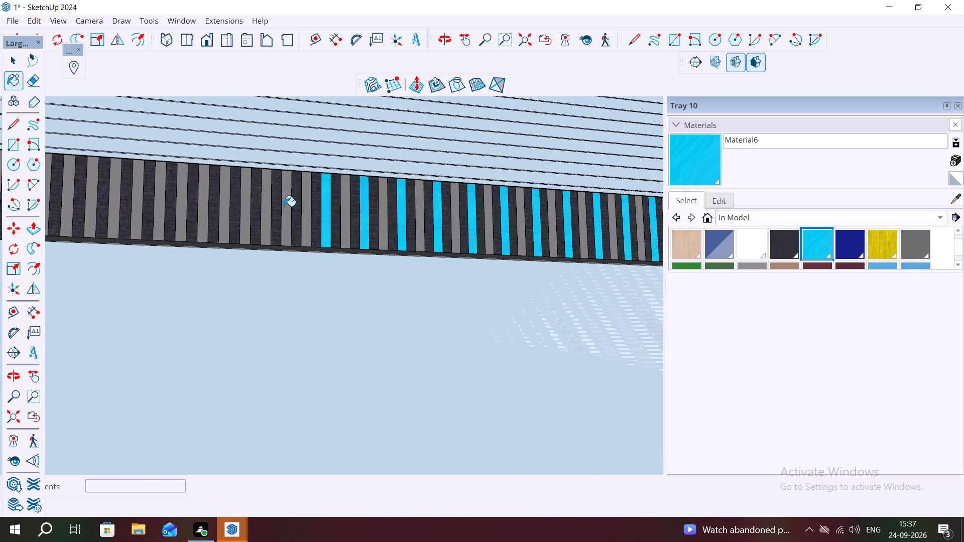
left_click(285, 206)
left_click(241, 215)
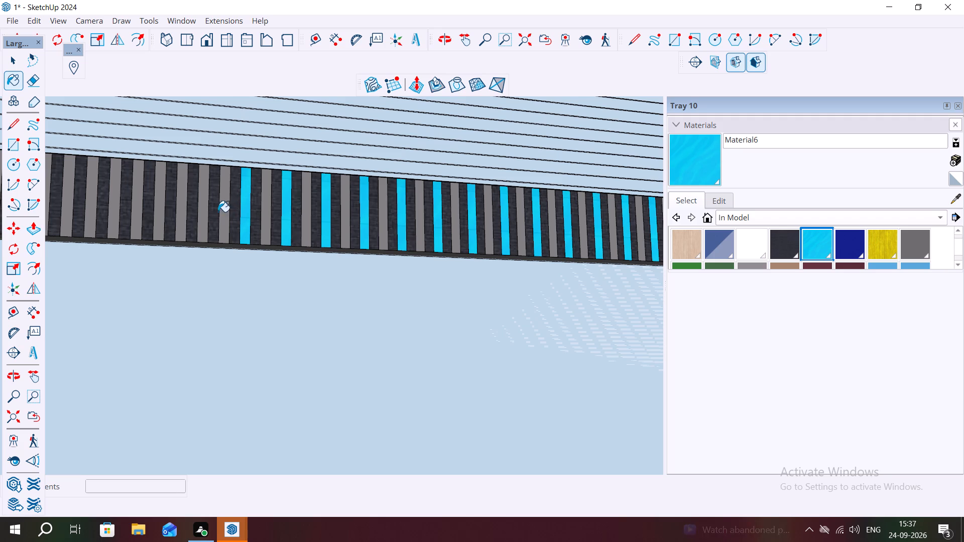
left_click(201, 205)
Apply cyan Material6 to five more alternate grey stripes of the upper band, keeping one grey stripe between each pair.
scroll(360, 220, "down", 3)
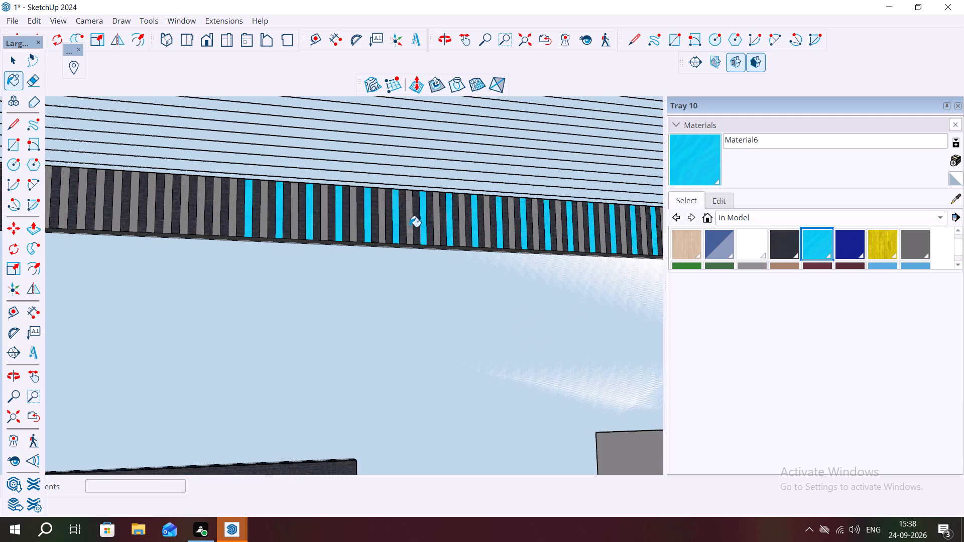
scroll(409, 227, "down", 4)
scroll(298, 219, "up", 3)
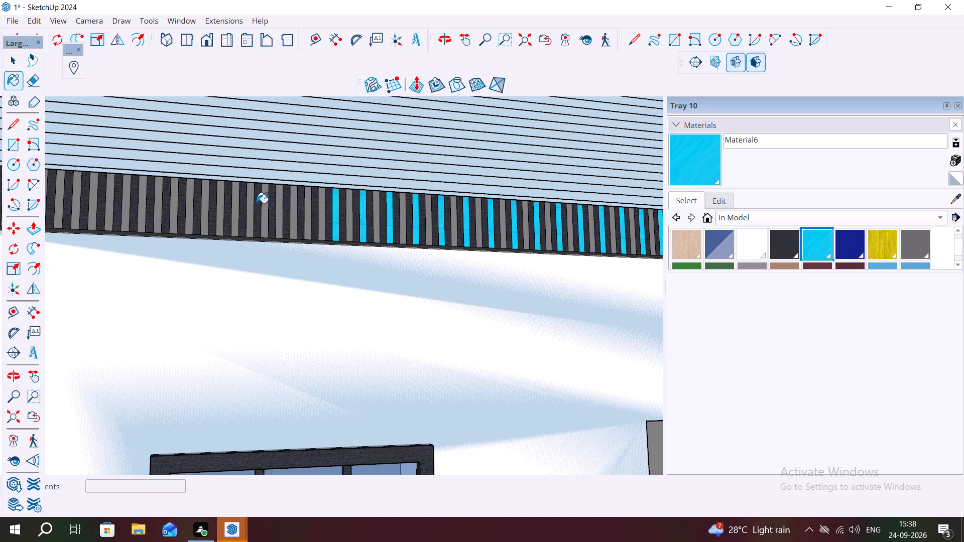
scroll(290, 206, "up", 5)
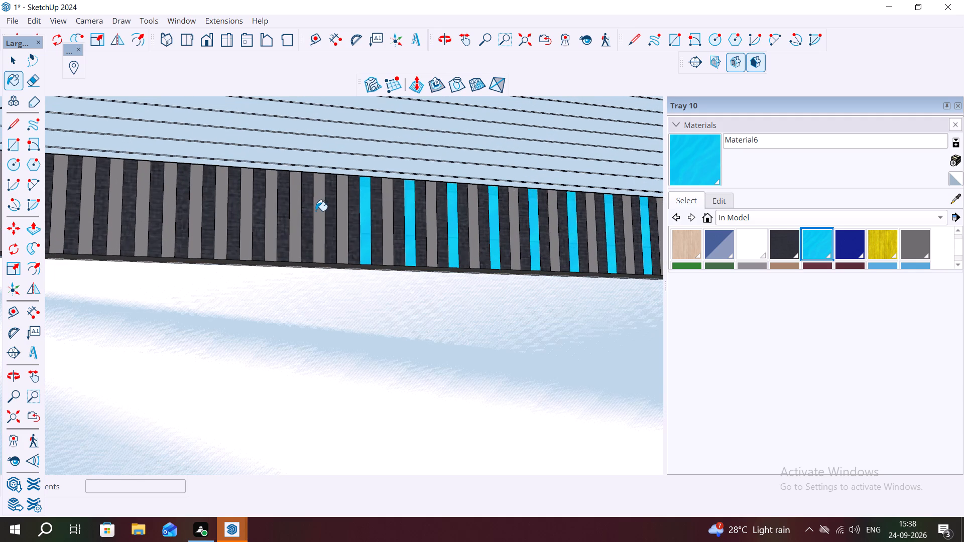
left_click(316, 211)
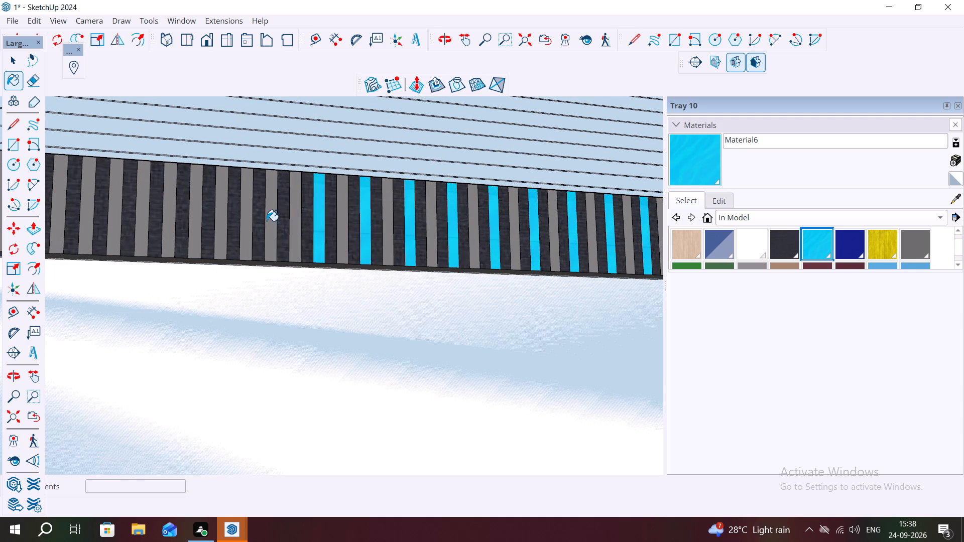
left_click(267, 221)
left_click(220, 229)
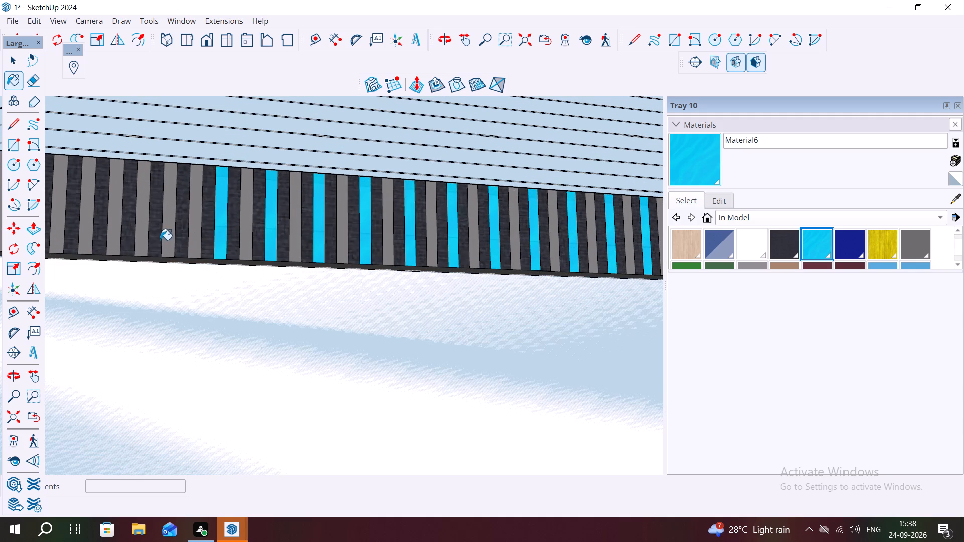
left_click(171, 242)
left_click(114, 241)
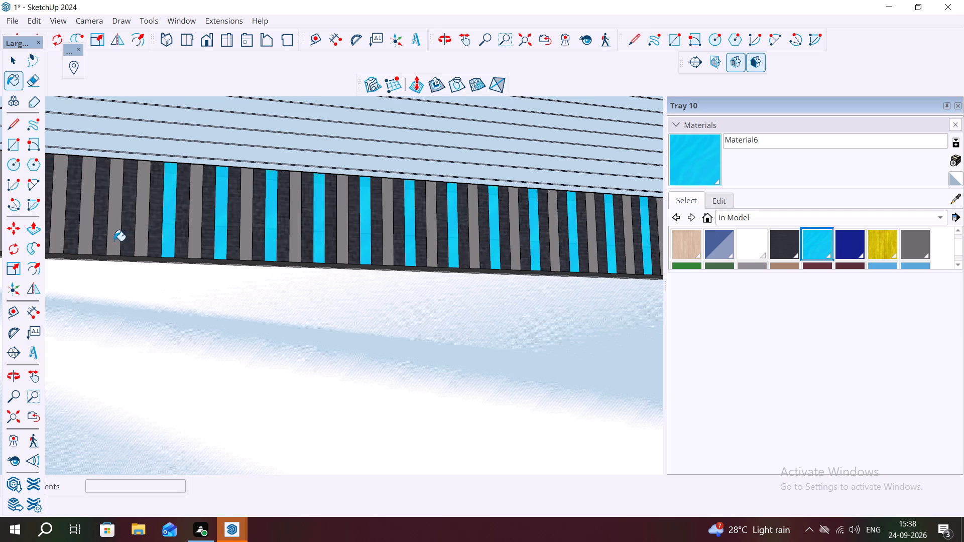
Apply cyan Material6 to the following four alternate grey stripes as the upper band approaches the vertical band.
scroll(392, 258, "down", 3)
scroll(476, 256, "down", 2)
scroll(306, 256, "down", 7)
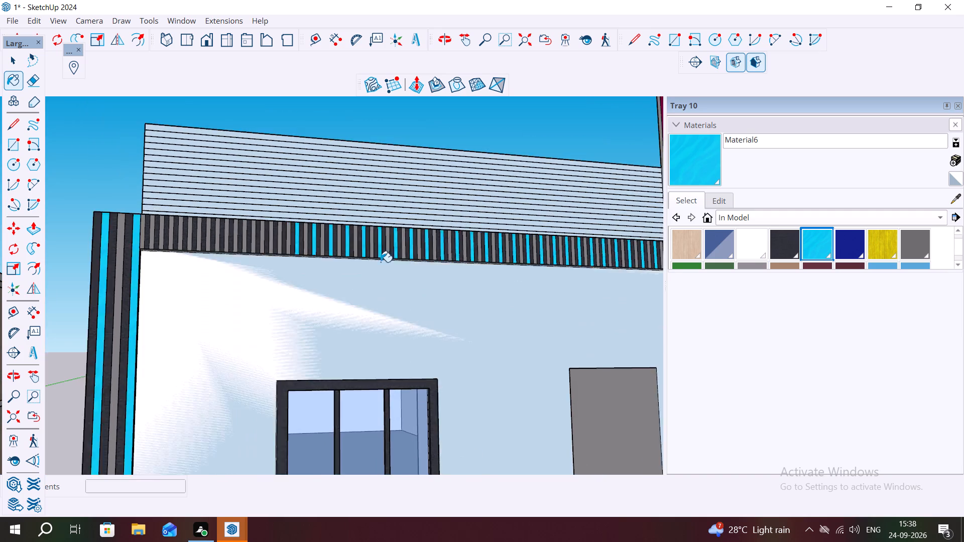
scroll(203, 256, "up", 5)
scroll(305, 228, "up", 1)
middle_click_drag(349, 221, 325, 223)
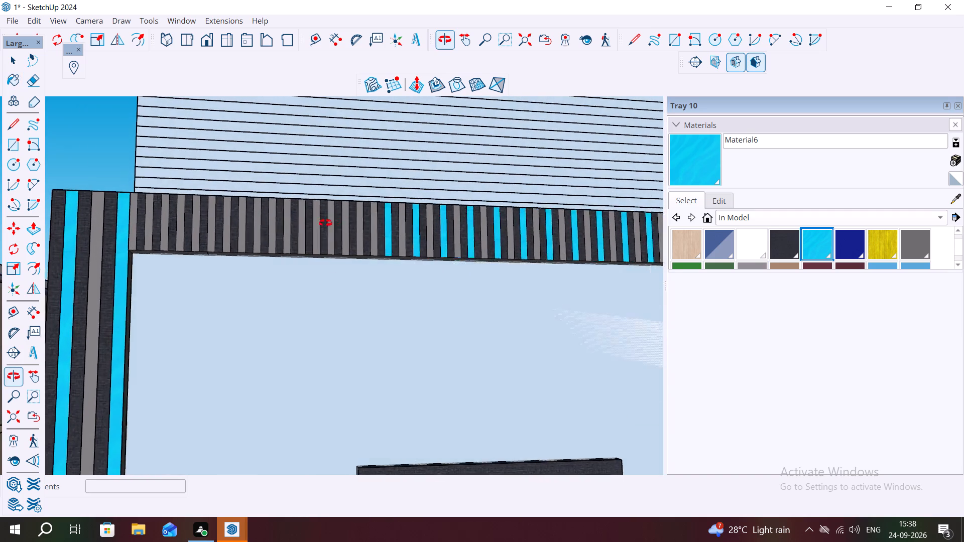
middle_click_drag(325, 223, 320, 223)
scroll(352, 218, "up", 3)
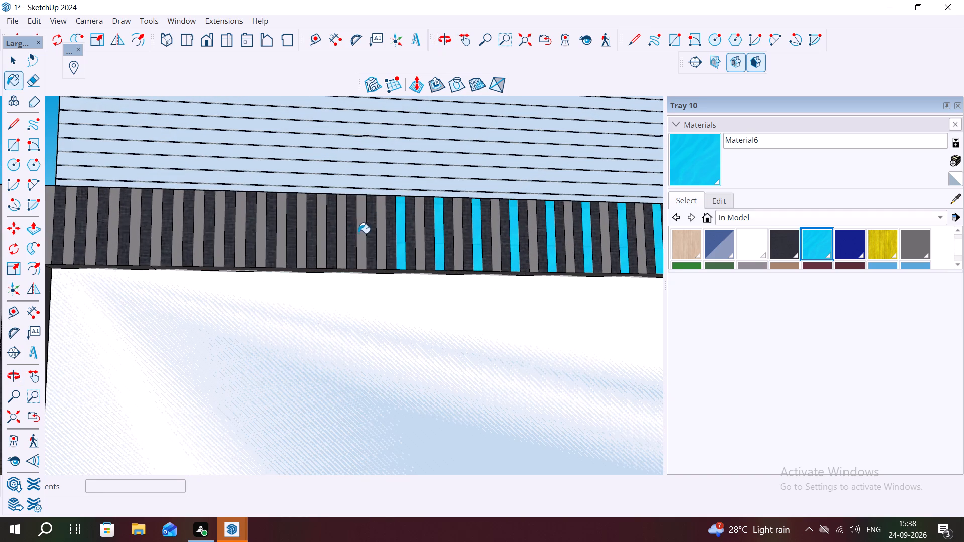
left_click(358, 233)
left_click(317, 240)
left_click(320, 250)
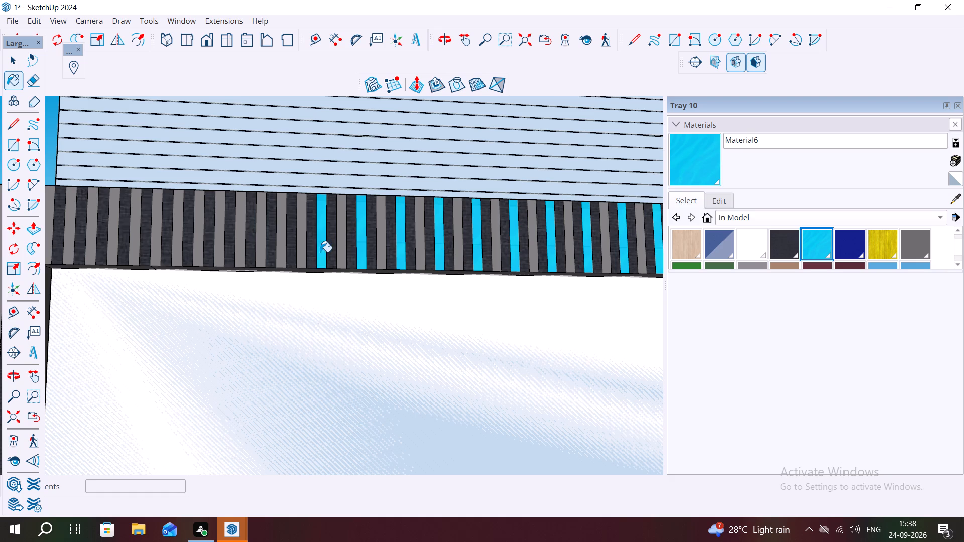
left_click(277, 261)
left_click(239, 264)
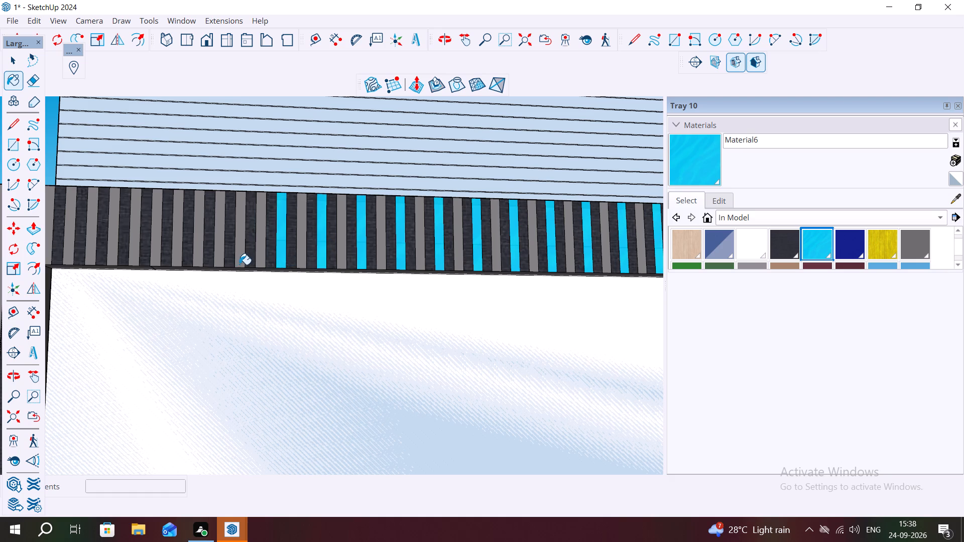
Finish the upper band's cyan pattern by applying Material6 to the last four alternate grey stripes beside the vertical band.
left_click(198, 260)
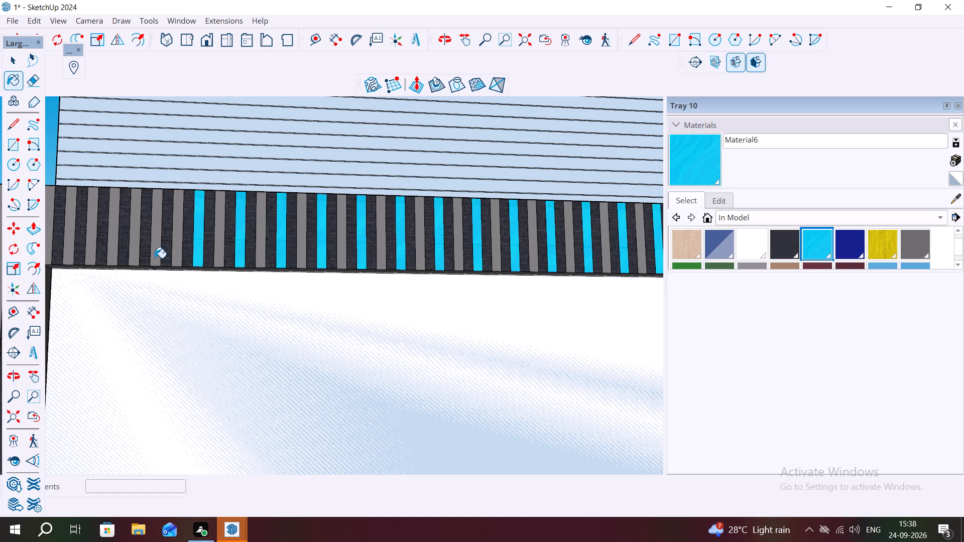
left_click(154, 257)
left_click(110, 255)
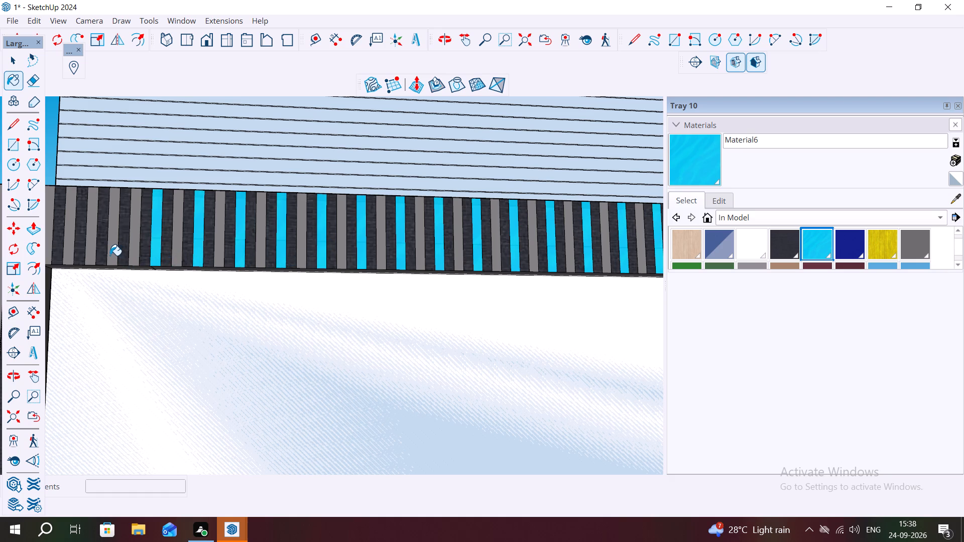
scroll(118, 254, "down", 3)
scroll(63, 242, "up", 2)
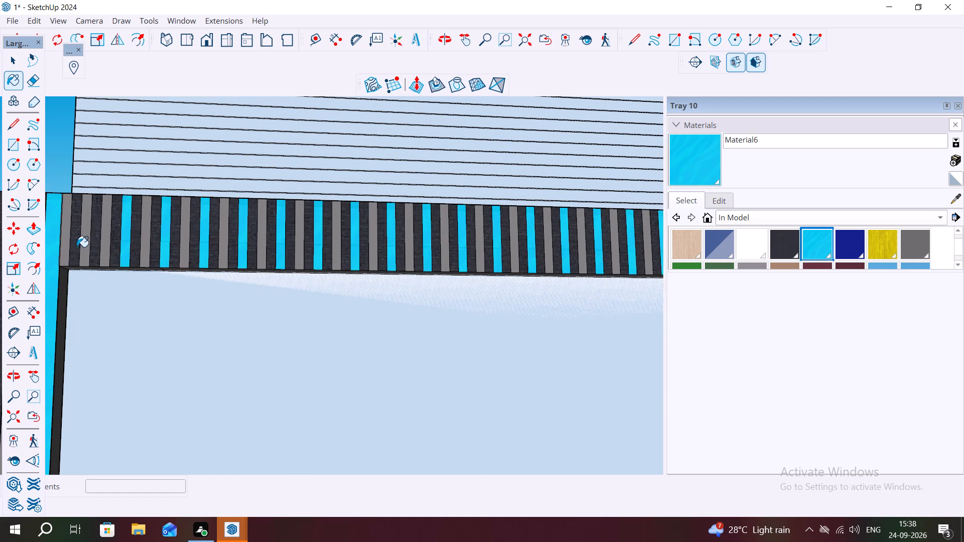
left_click(83, 253)
Examine the finished striped bands and the horizontally lined parapet above them from several angles.
scroll(122, 283, "down", 17)
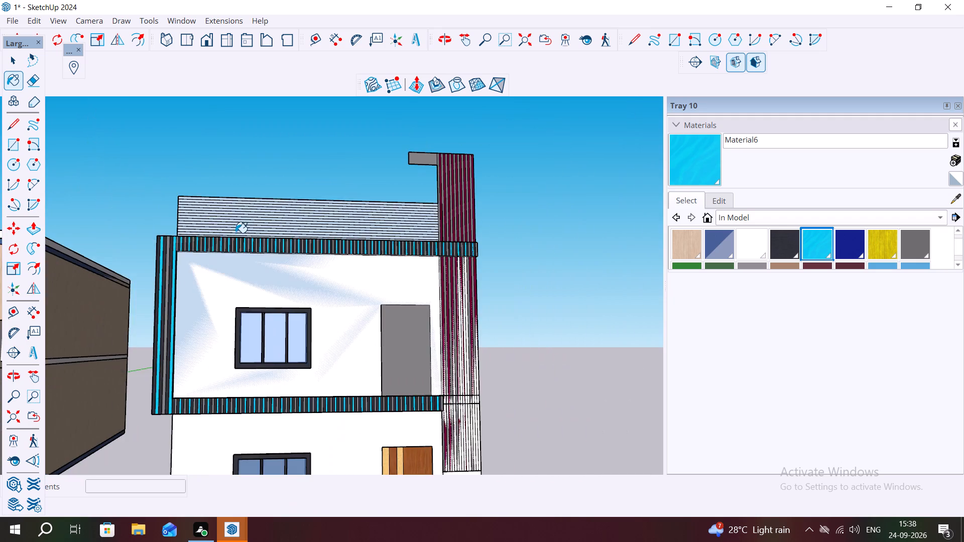
scroll(315, 245, "down", 3)
middle_click_drag(432, 284, 459, 298)
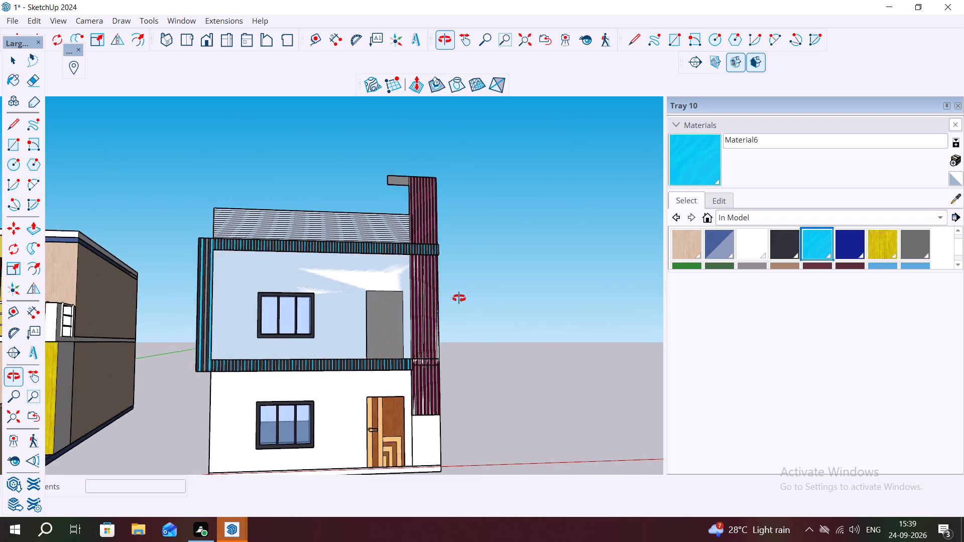
middle_click_drag(459, 298, 498, 395)
scroll(357, 221, "up", 8)
middle_click_drag(361, 229, 325, 197)
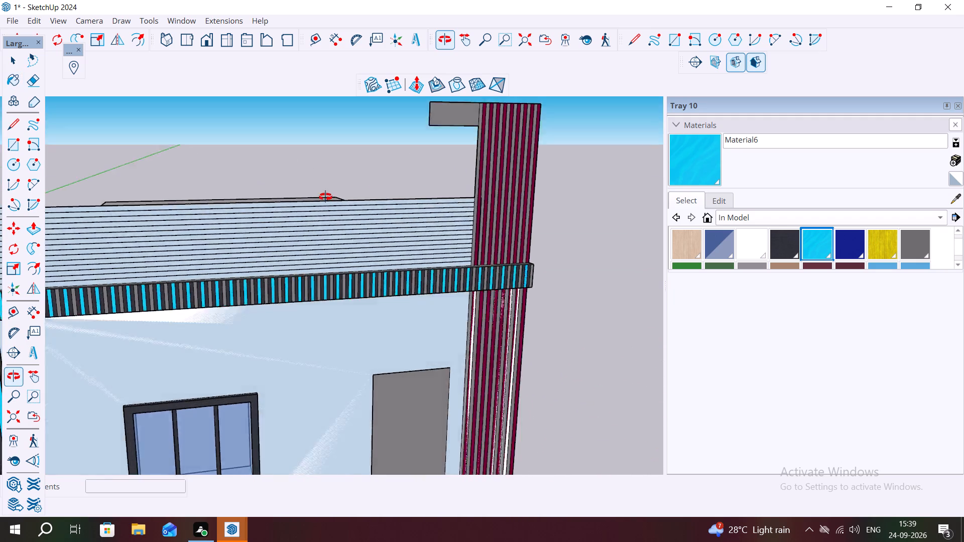
middle_click_drag(325, 197, 391, 179)
scroll(481, 226, "down", 1)
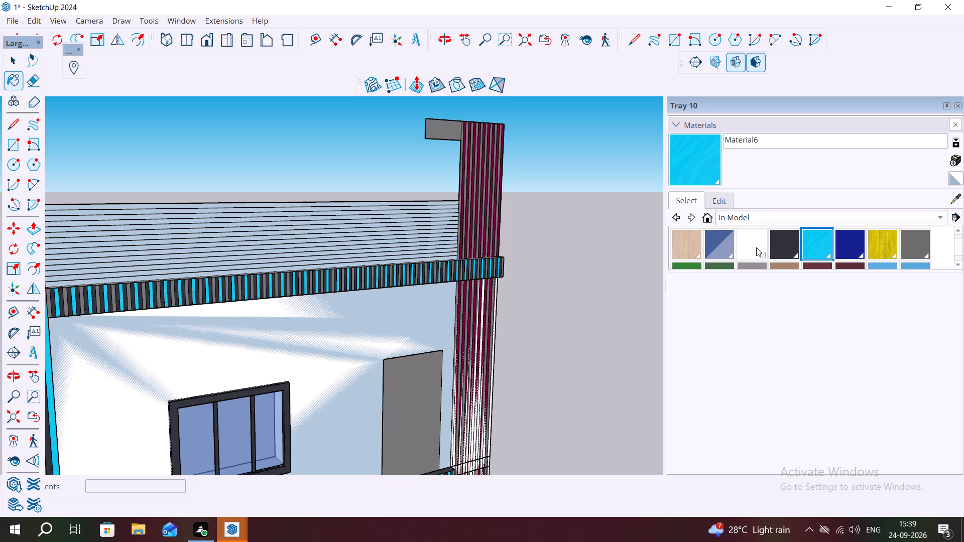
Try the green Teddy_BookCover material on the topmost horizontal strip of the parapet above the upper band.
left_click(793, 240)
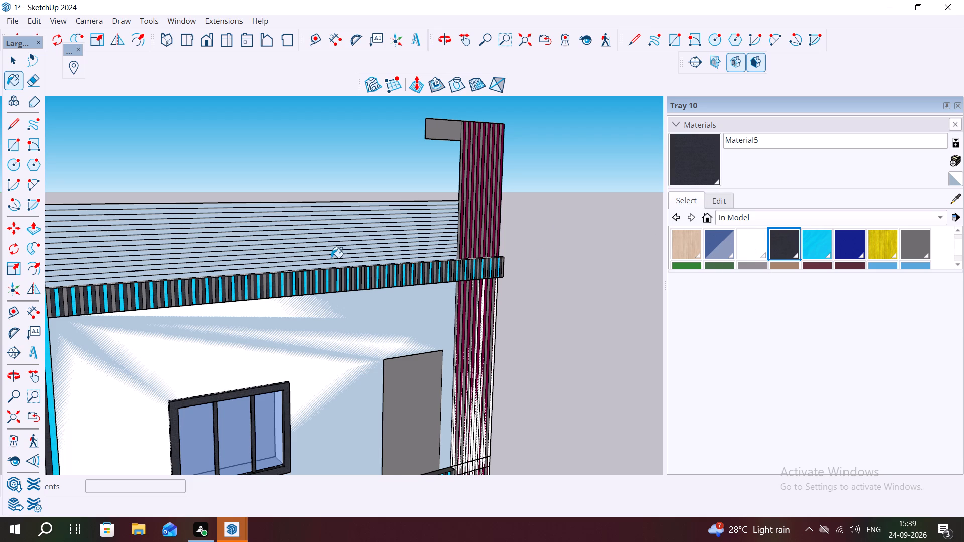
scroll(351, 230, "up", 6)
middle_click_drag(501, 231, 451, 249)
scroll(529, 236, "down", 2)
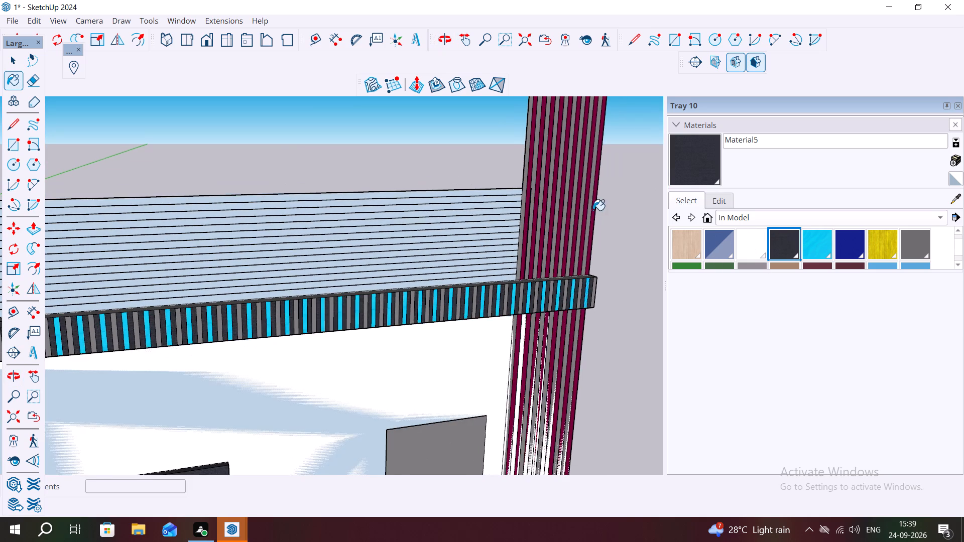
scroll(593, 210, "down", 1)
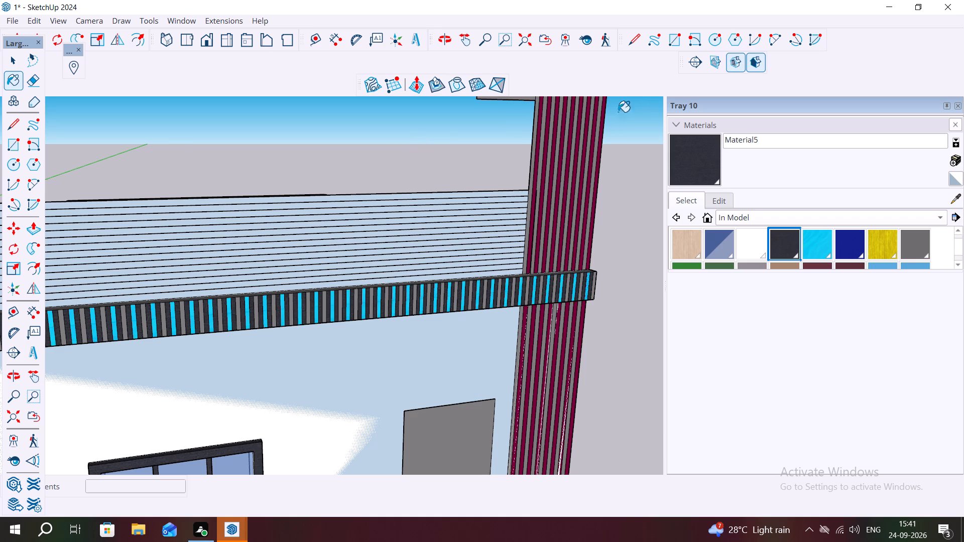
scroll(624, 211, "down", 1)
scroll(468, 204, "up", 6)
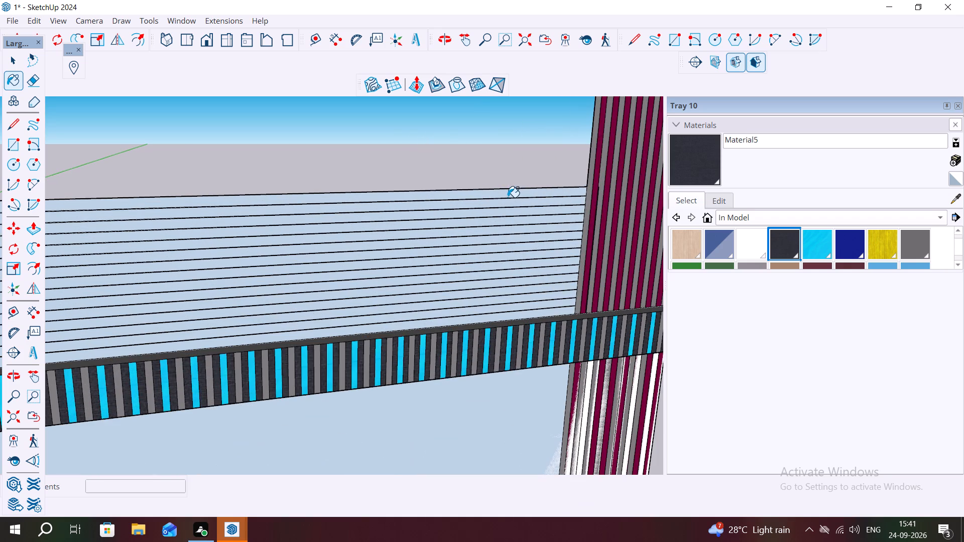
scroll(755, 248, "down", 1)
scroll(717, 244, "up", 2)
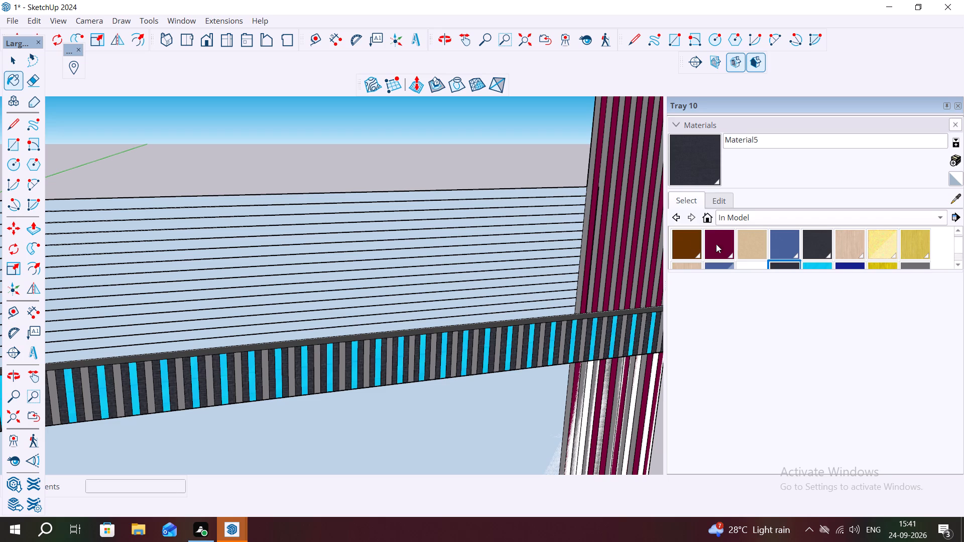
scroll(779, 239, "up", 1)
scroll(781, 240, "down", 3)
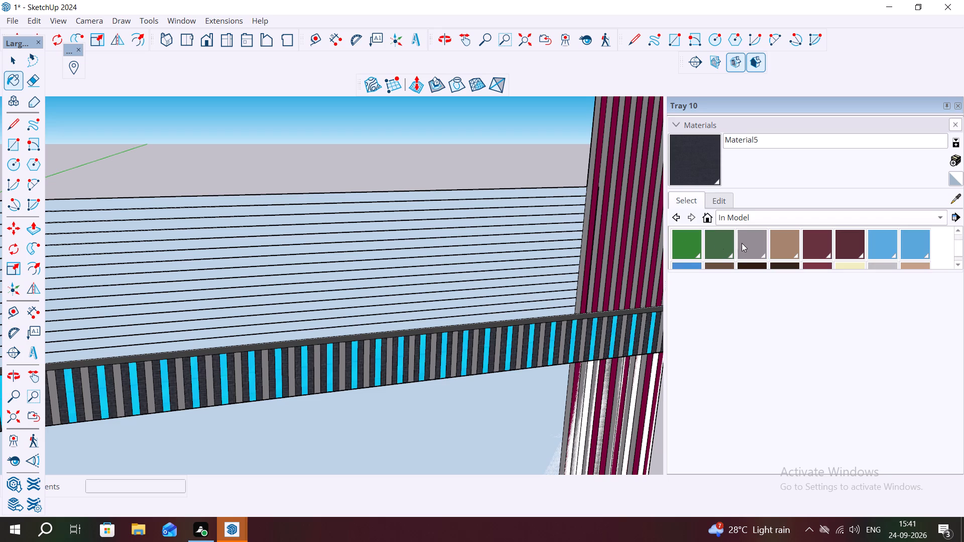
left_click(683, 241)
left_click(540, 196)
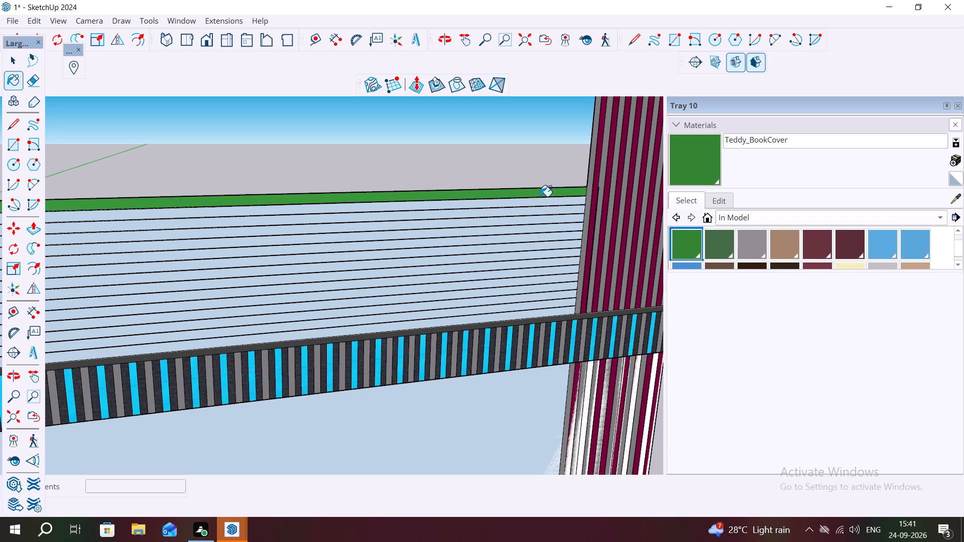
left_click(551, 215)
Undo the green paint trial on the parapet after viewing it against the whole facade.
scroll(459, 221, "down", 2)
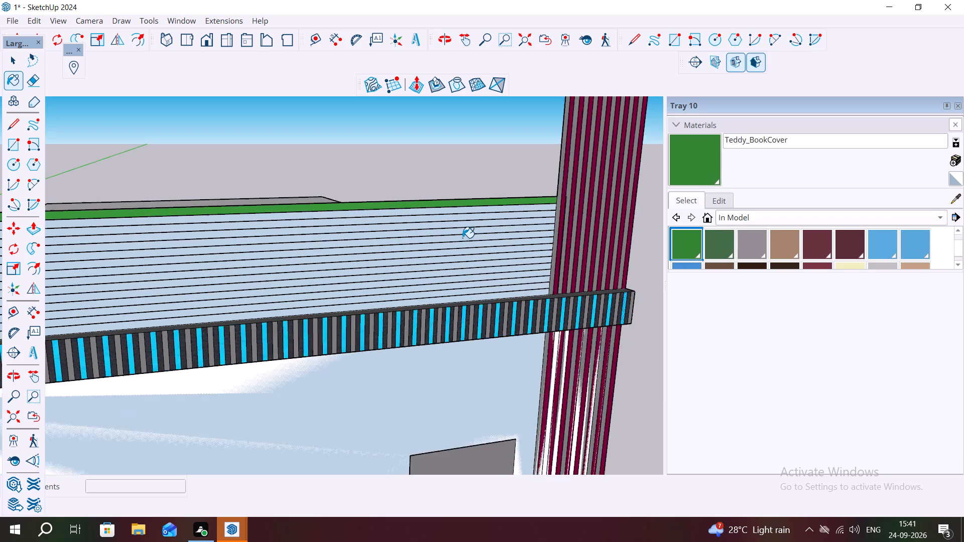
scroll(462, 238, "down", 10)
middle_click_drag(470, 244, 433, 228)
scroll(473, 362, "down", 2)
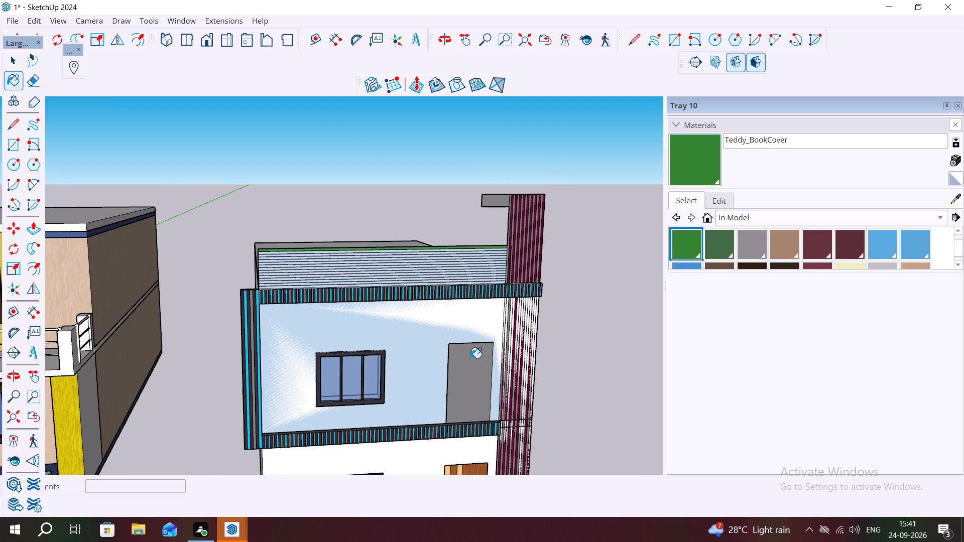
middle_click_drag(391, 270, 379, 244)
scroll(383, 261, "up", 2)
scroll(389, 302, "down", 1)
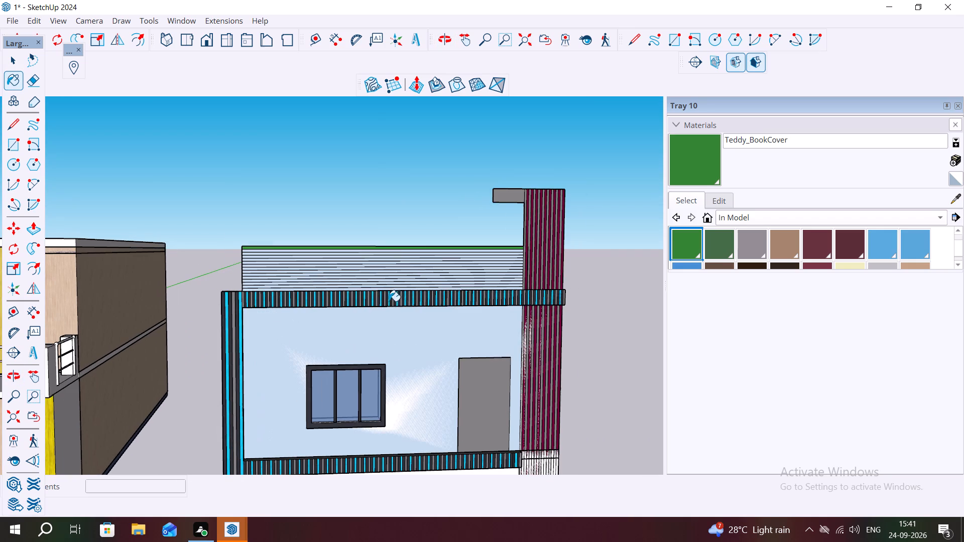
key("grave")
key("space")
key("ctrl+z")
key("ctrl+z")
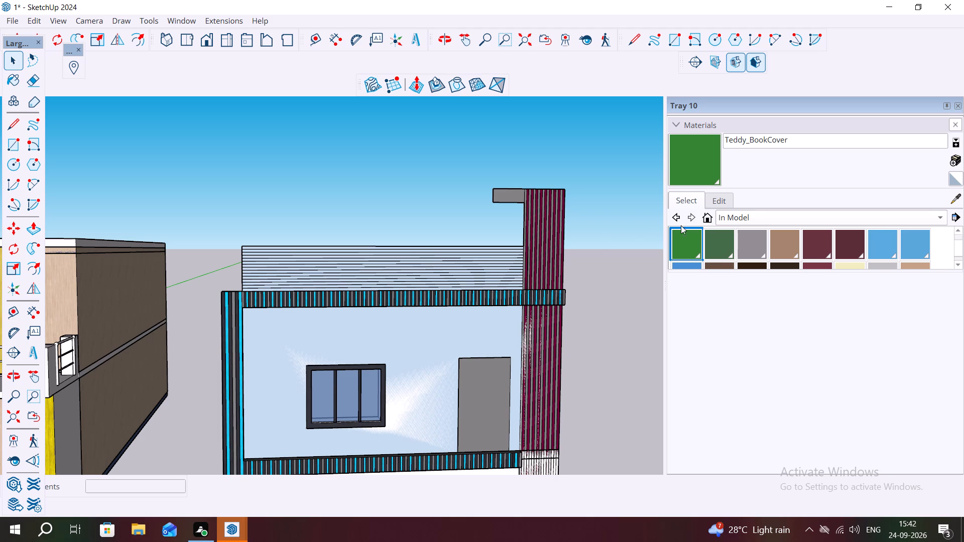
Browse the materials in the model for another colour for the parapet's horizontal strips.
scroll(811, 246, "down", 2)
scroll(813, 246, "up", 4)
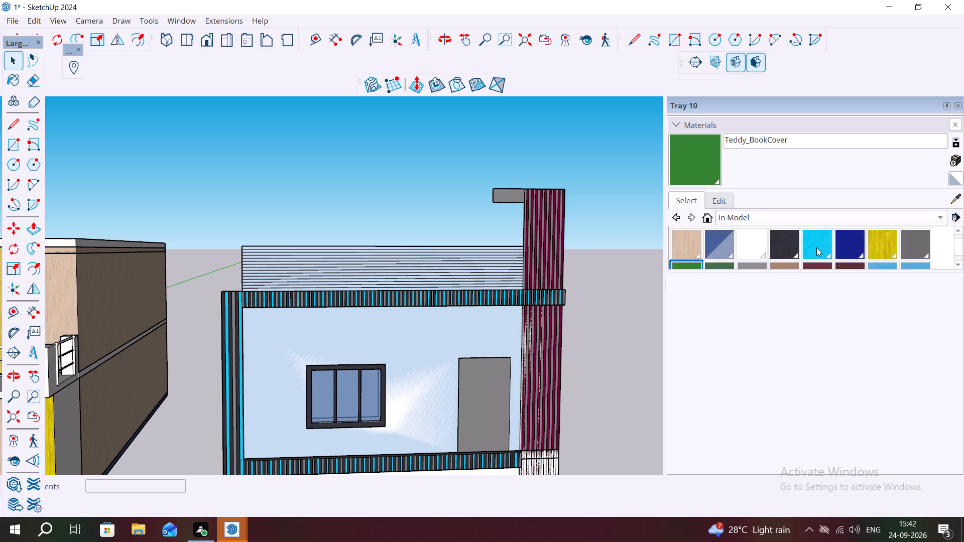
scroll(816, 247, "down", 1)
scroll(761, 254, "down", 4)
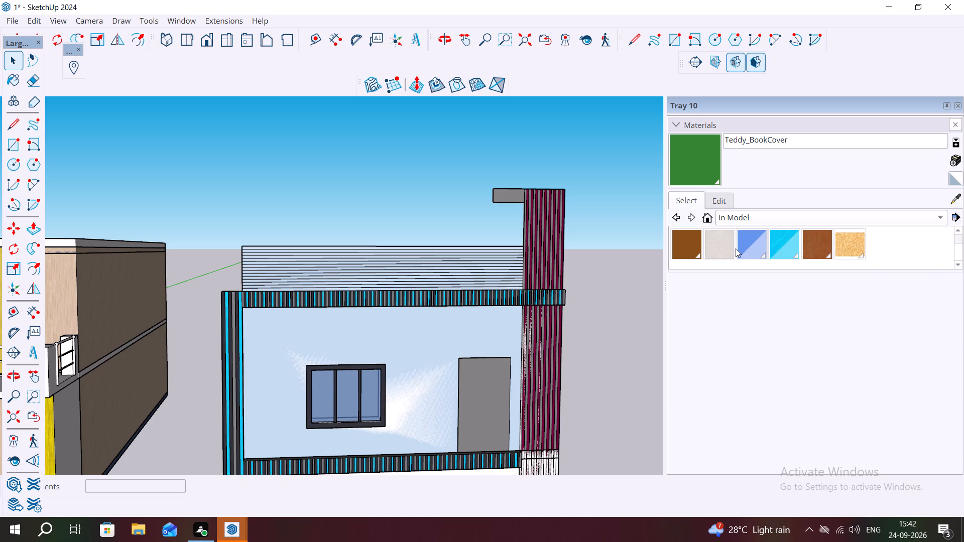
scroll(735, 246, "up", 3)
scroll(714, 250, "down", 1)
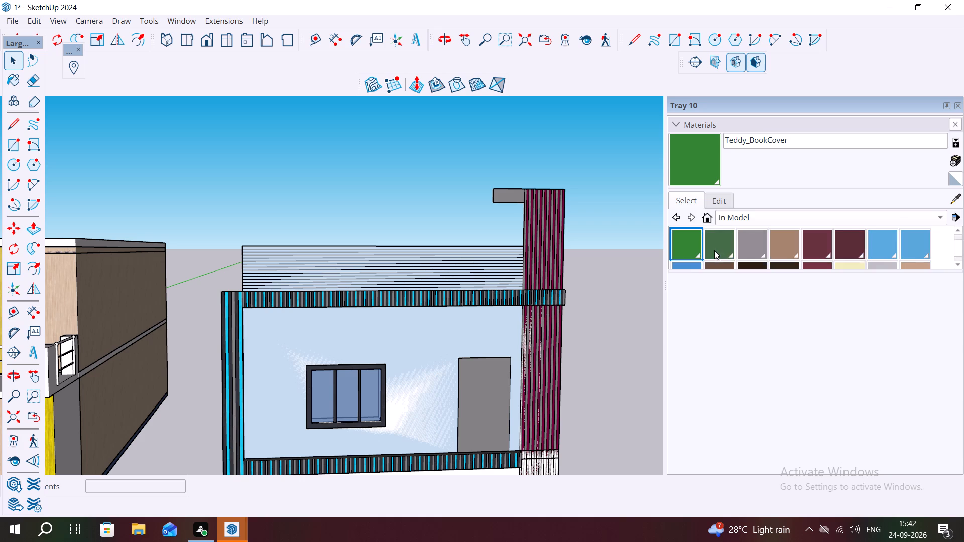
scroll(714, 250, "down", 3)
scroll(714, 252, "up", 4)
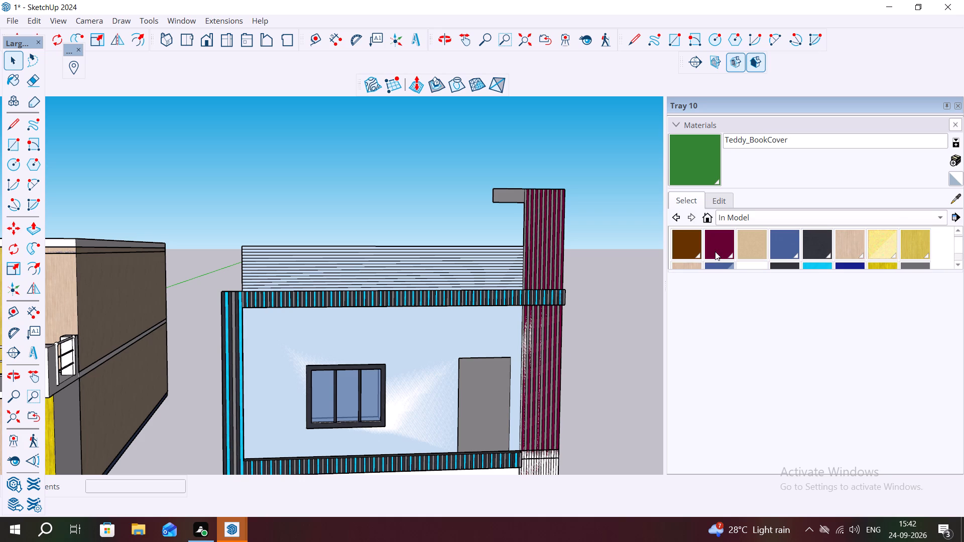
Apply maroon Color L16 to eight alternate horizontal strips of the parapet, from the top strip down to the upper band.
left_click(718, 241)
scroll(473, 262, "up", 8)
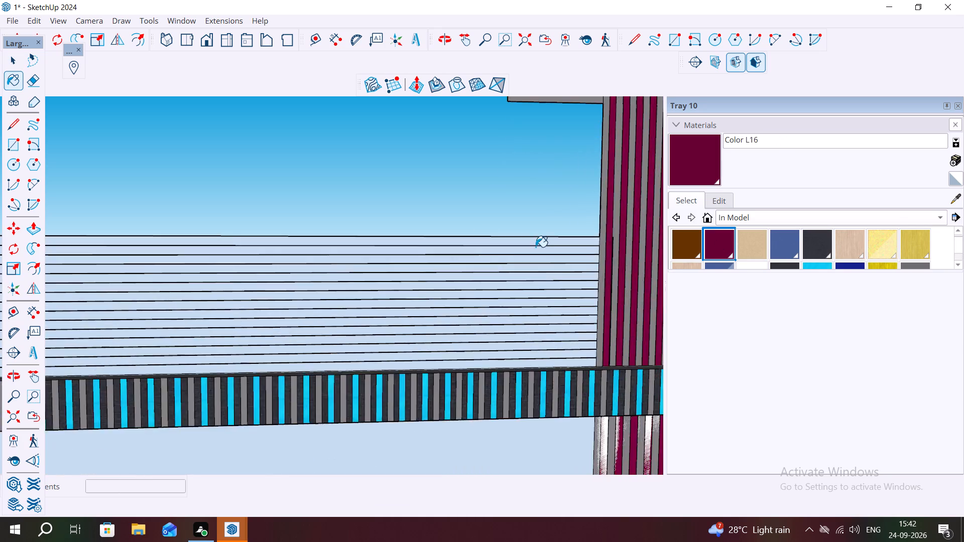
scroll(536, 247, "up", 9)
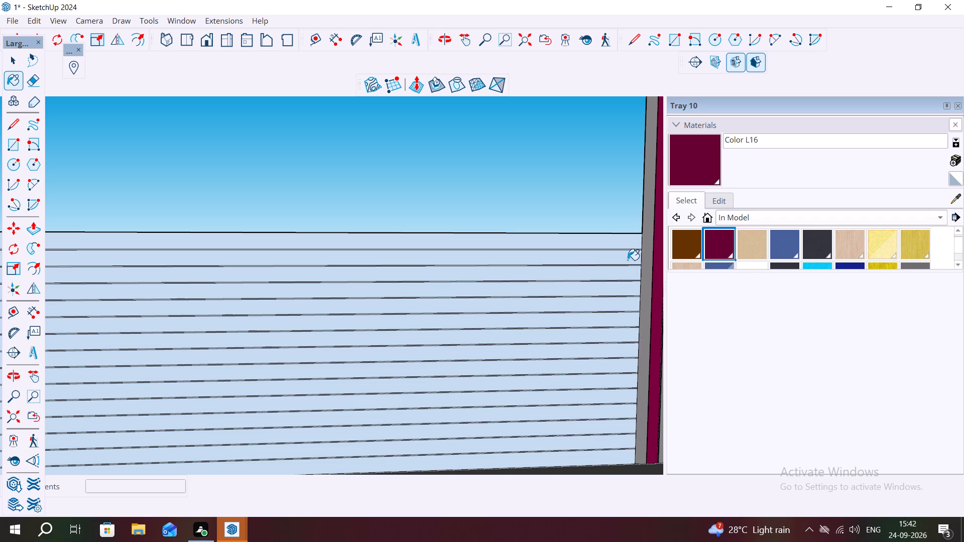
left_click(615, 244)
left_click(605, 279)
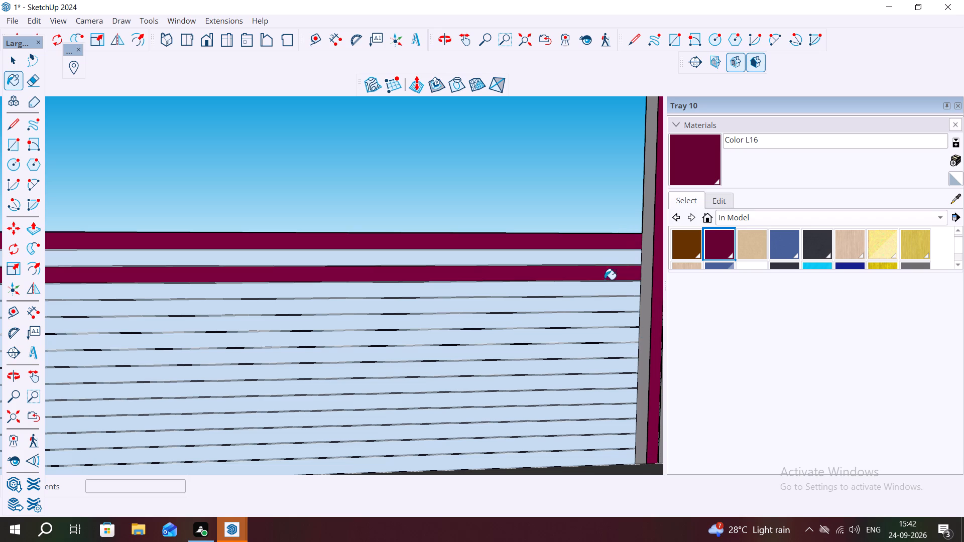
left_click(608, 312)
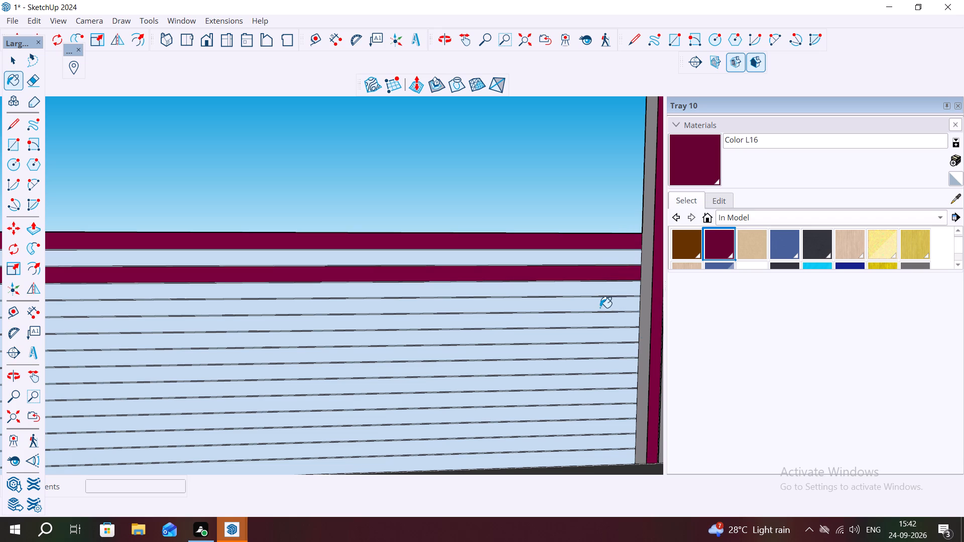
left_click(600, 308)
left_click(597, 341)
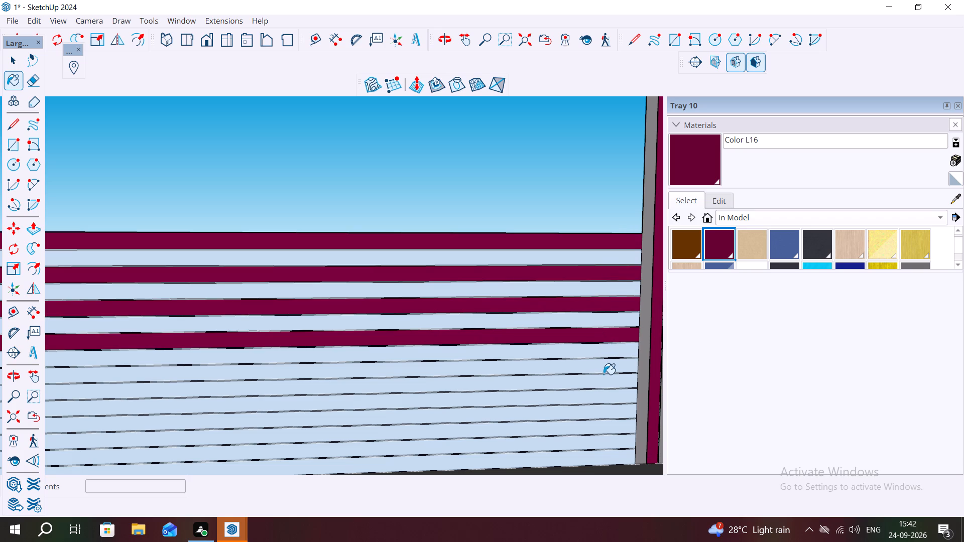
left_click(604, 374)
left_click(600, 372)
left_click(600, 401)
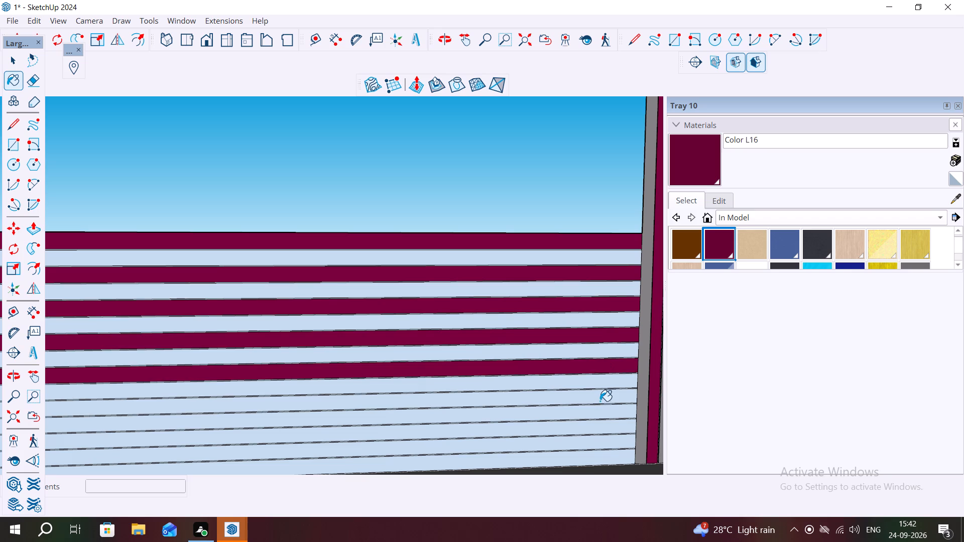
left_click(610, 431)
left_click(615, 462)
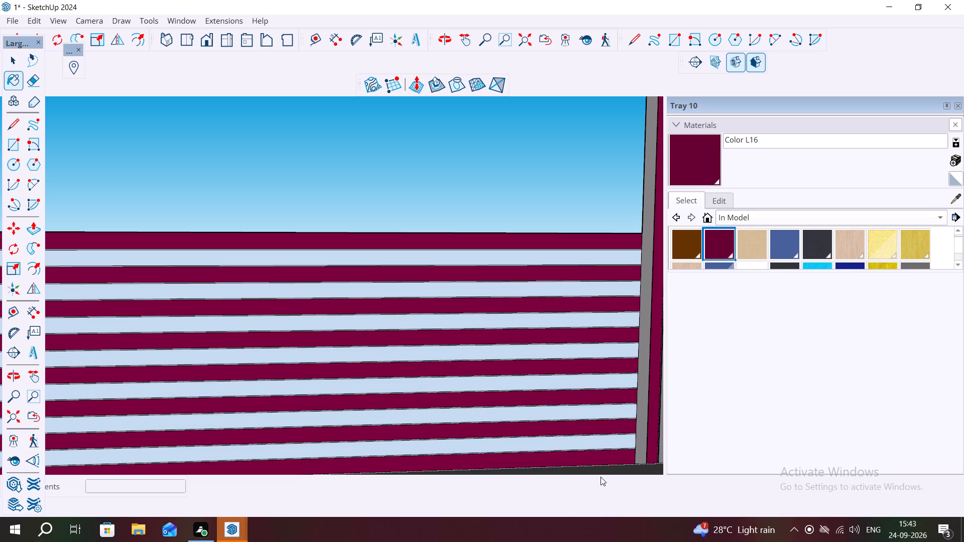
Examine the whole house from the front and below, and the maroon-striped parapet and column up close.
scroll(609, 364, "down", 13)
scroll(650, 245, "down", 3)
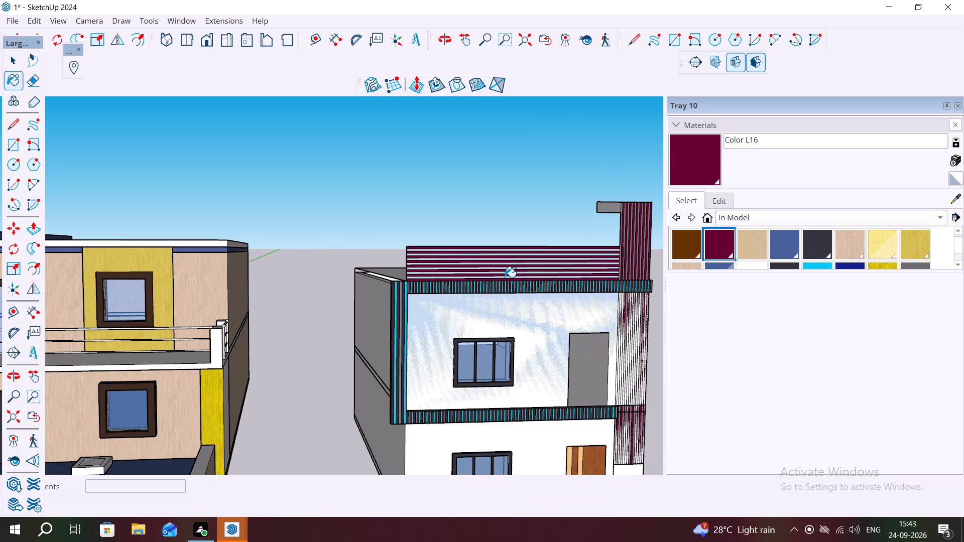
scroll(337, 166, "down", 4)
scroll(445, 352, "up", 3)
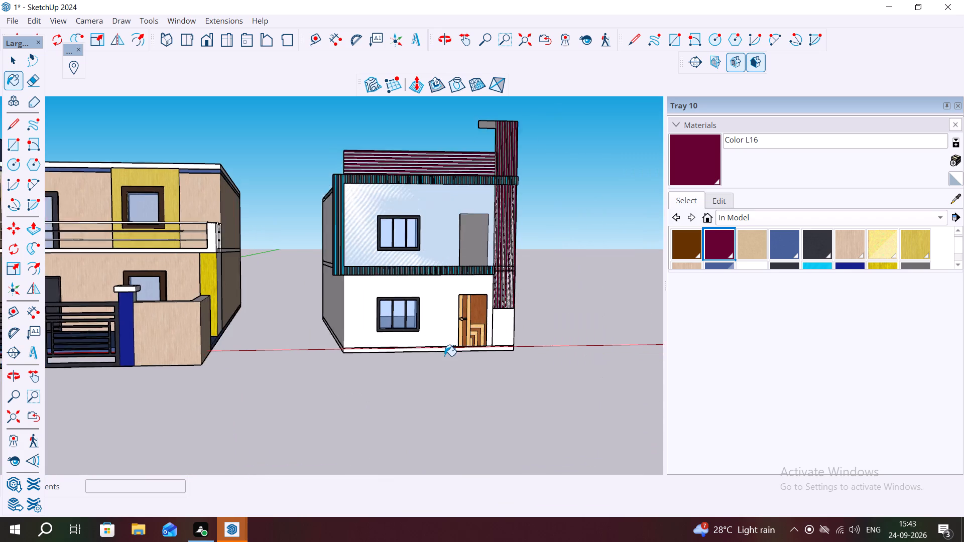
scroll(444, 356, "up", 1)
middle_click_drag(444, 355, 463, 372)
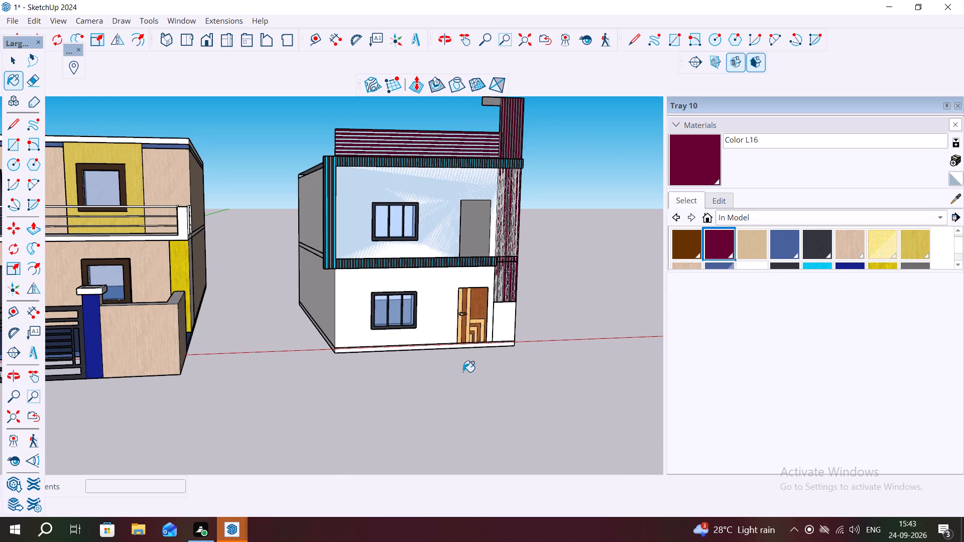
middle_click_drag(284, 271, 327, 142)
scroll(355, 320, "up", 9)
middle_click_drag(360, 246, 361, 186)
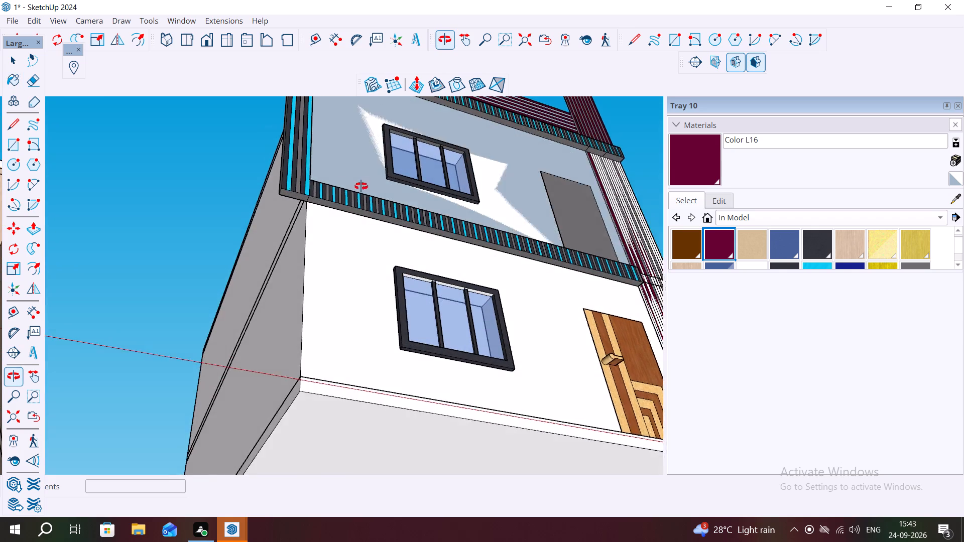
middle_click_drag(361, 186, 338, 307)
scroll(351, 256, "down", 10)
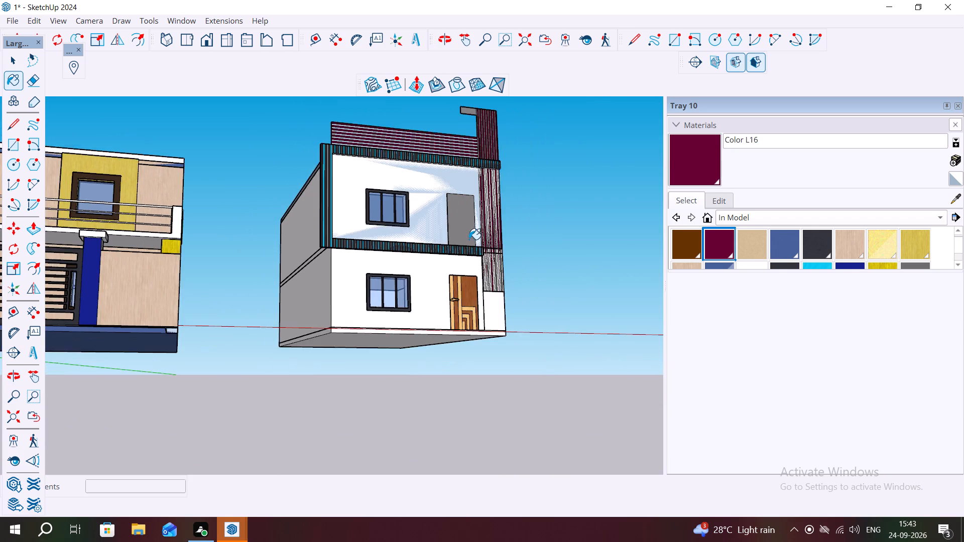
scroll(469, 239, "down", 3)
middle_click_drag(545, 252, 493, 299)
scroll(471, 114, "up", 6)
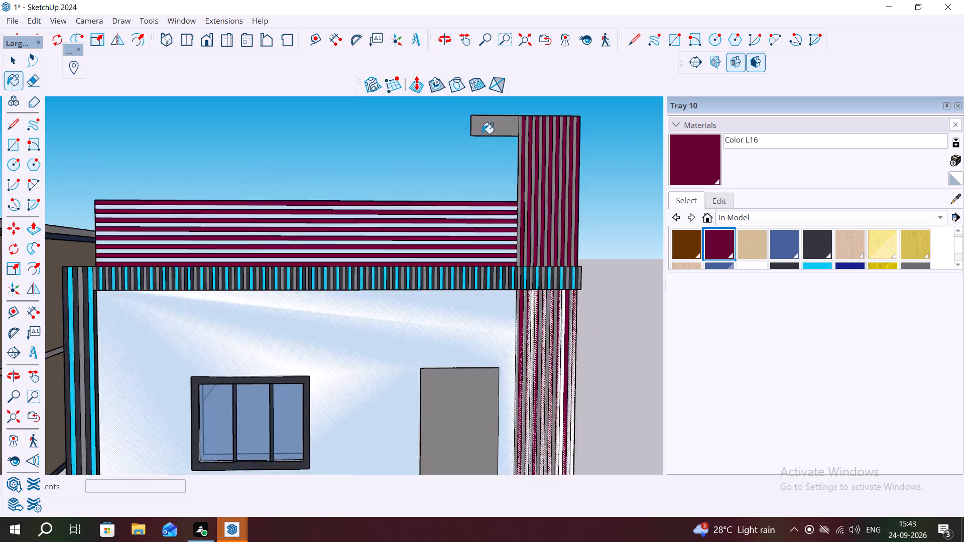
scroll(482, 133, "up", 11)
scroll(502, 156, "down", 2)
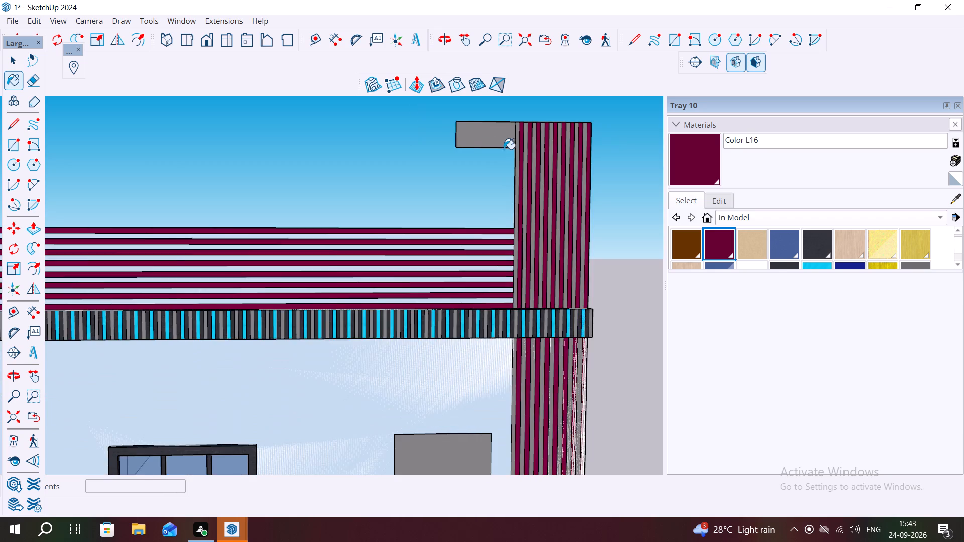
scroll(506, 147, "down", 1)
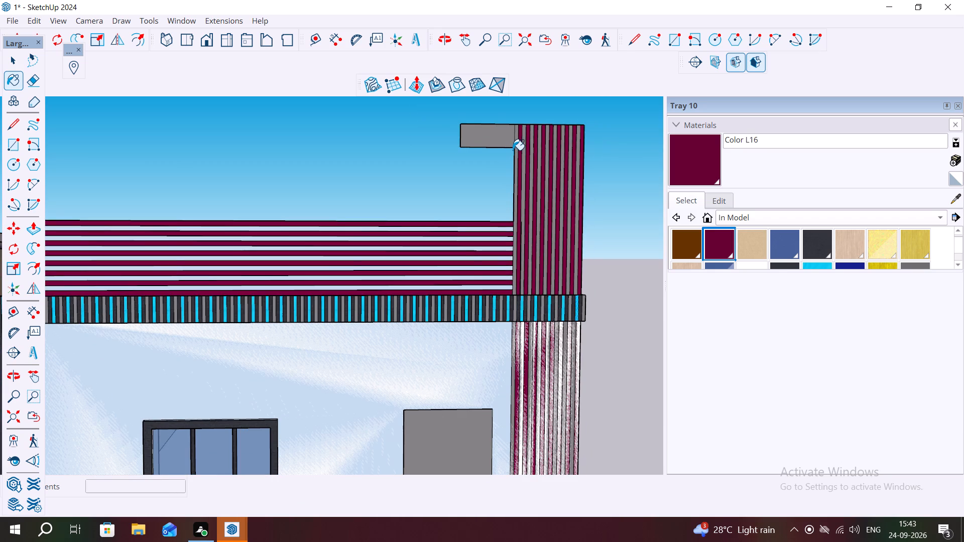
Delete the edges of the grey rectangle projecting sideways from the top of the maroon-striped column above the roof.
key("space")
left_click(499, 149)
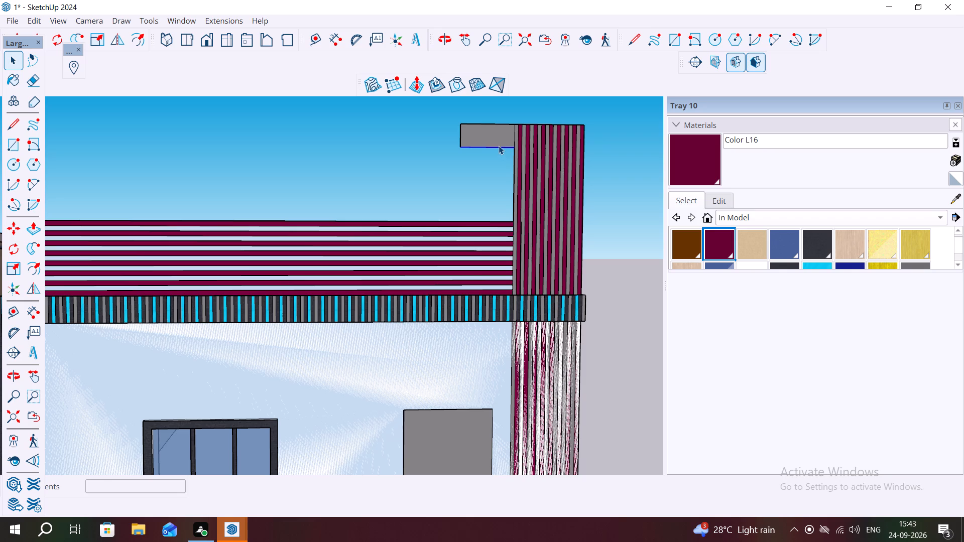
key("Delete")
left_click(502, 123)
key("Delete")
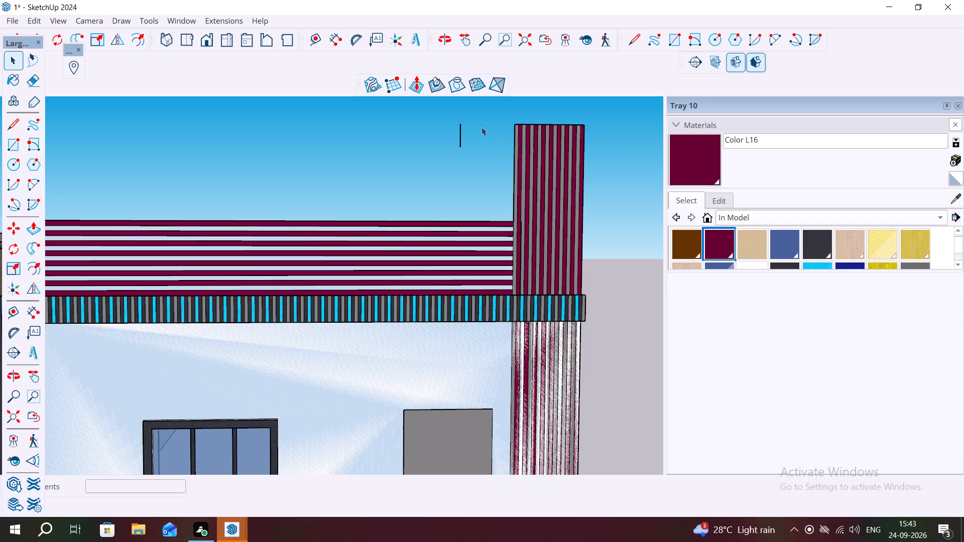
left_click(460, 135)
key("Delete")
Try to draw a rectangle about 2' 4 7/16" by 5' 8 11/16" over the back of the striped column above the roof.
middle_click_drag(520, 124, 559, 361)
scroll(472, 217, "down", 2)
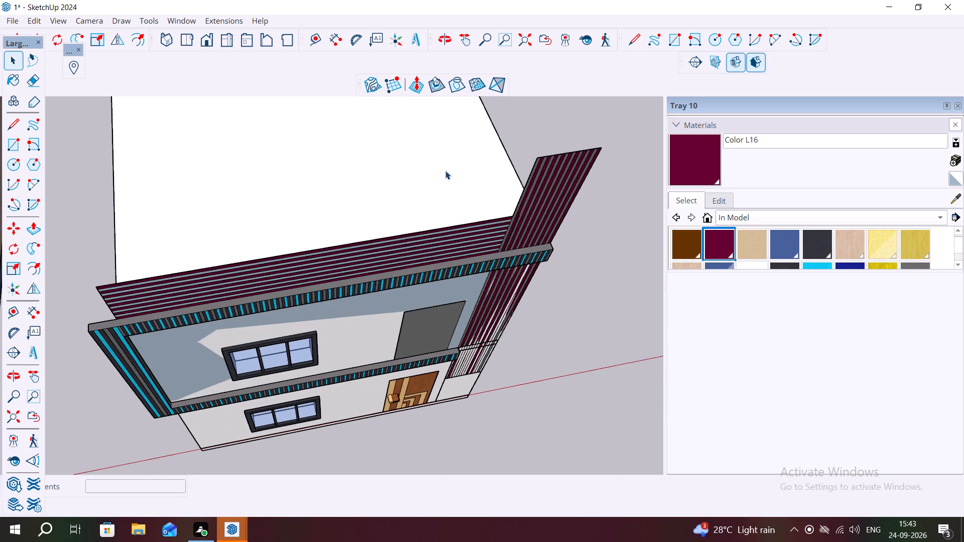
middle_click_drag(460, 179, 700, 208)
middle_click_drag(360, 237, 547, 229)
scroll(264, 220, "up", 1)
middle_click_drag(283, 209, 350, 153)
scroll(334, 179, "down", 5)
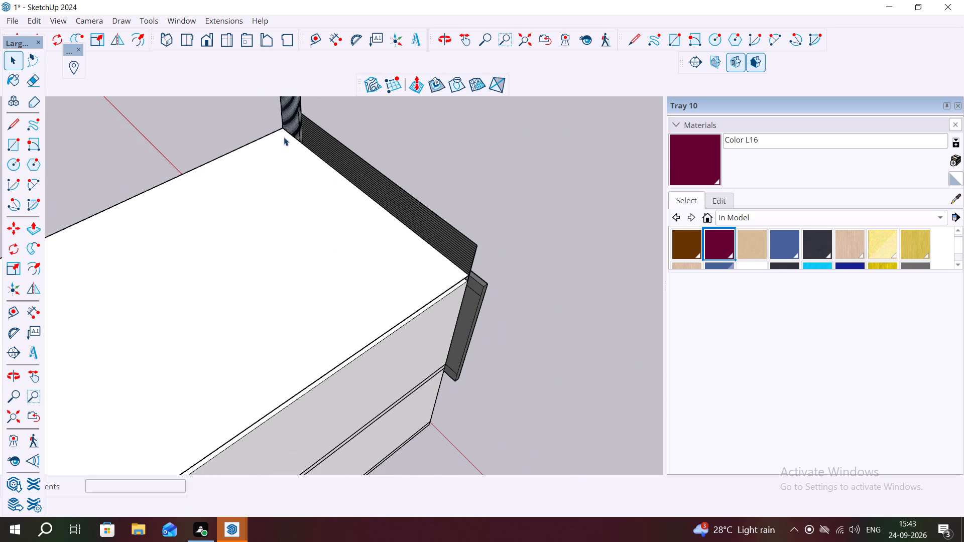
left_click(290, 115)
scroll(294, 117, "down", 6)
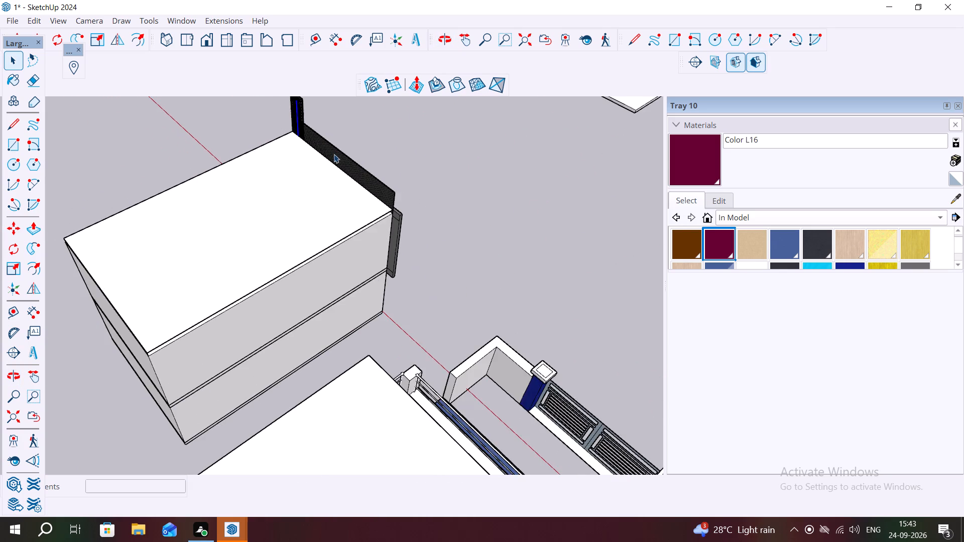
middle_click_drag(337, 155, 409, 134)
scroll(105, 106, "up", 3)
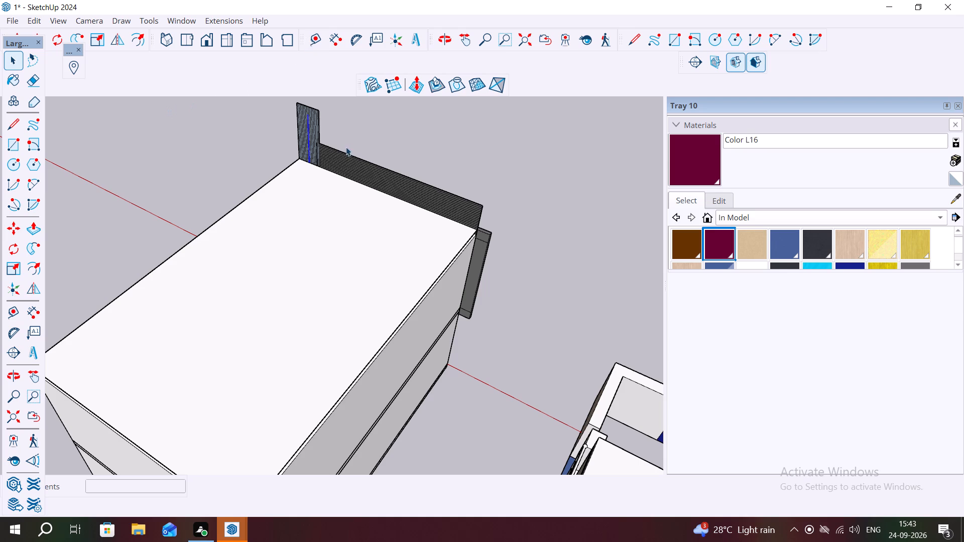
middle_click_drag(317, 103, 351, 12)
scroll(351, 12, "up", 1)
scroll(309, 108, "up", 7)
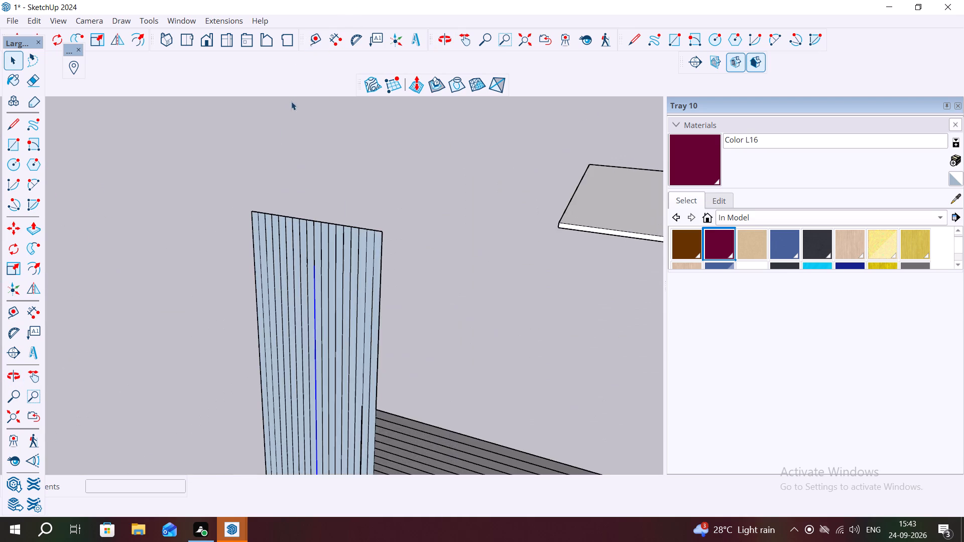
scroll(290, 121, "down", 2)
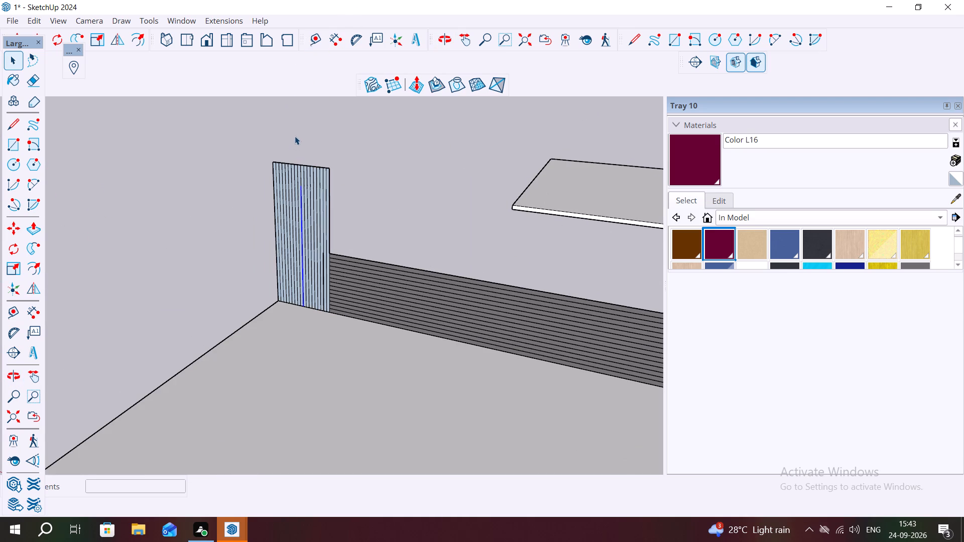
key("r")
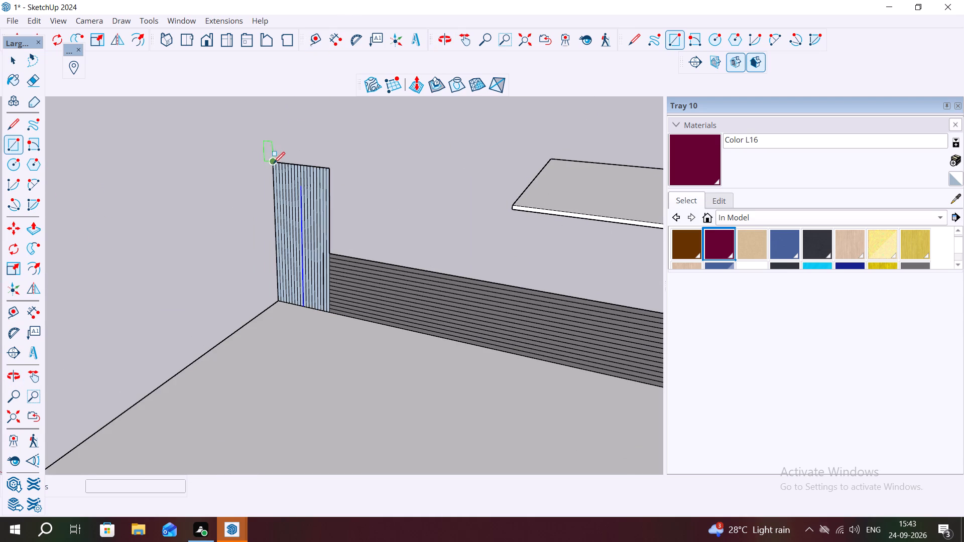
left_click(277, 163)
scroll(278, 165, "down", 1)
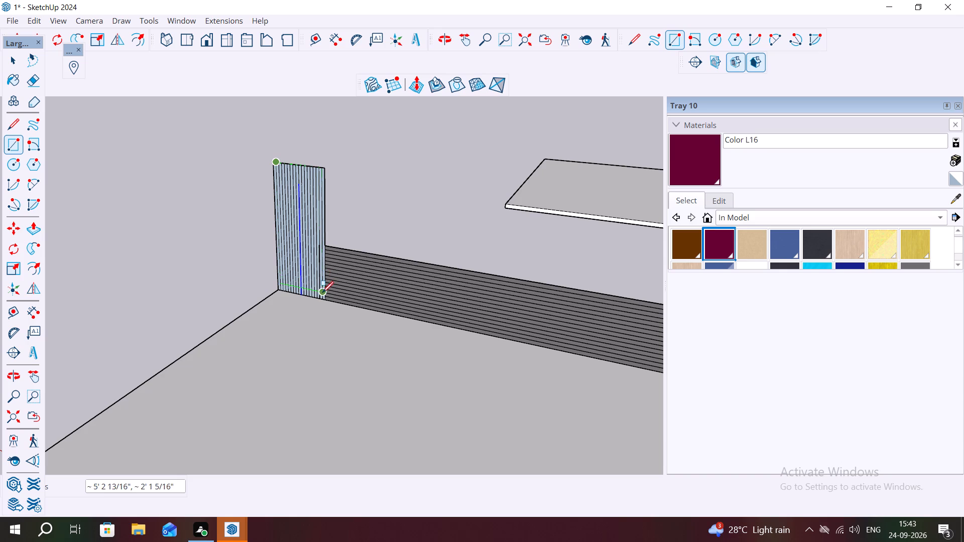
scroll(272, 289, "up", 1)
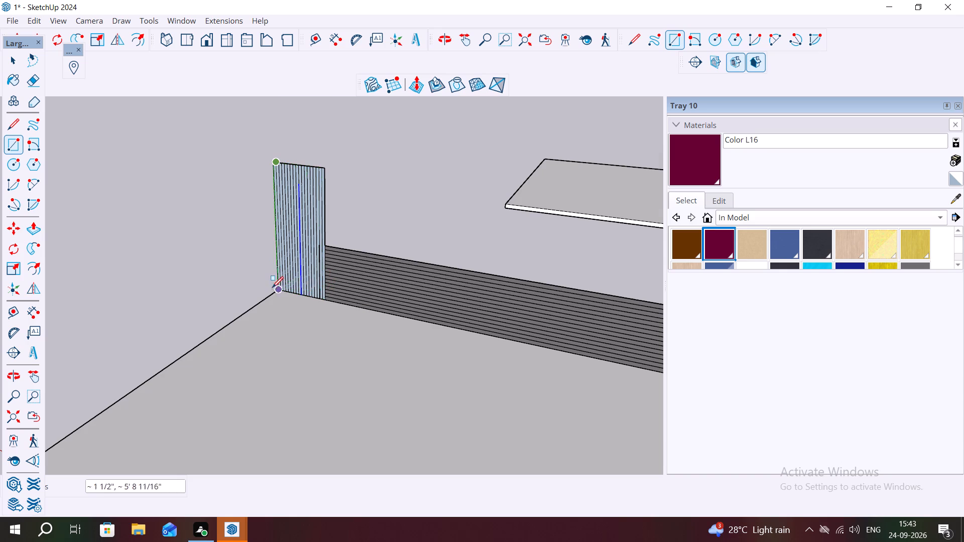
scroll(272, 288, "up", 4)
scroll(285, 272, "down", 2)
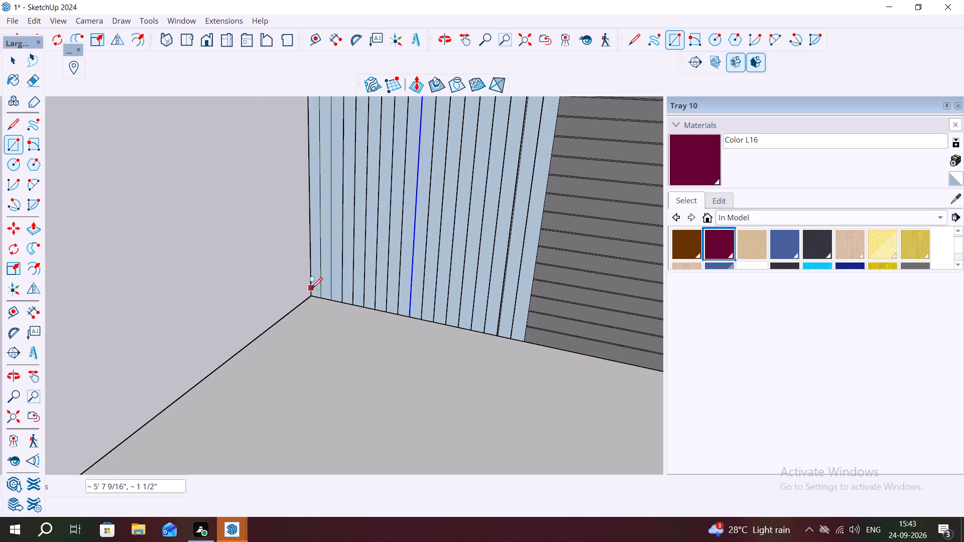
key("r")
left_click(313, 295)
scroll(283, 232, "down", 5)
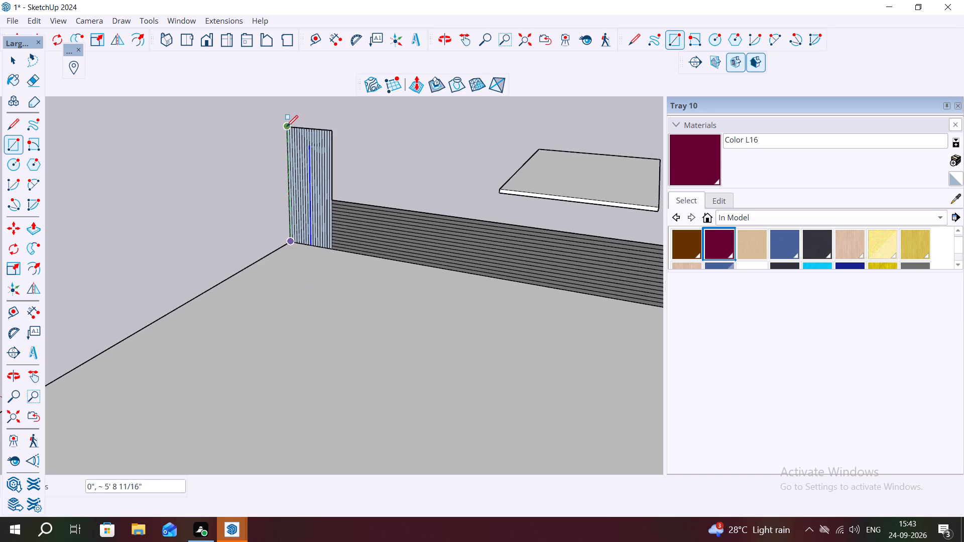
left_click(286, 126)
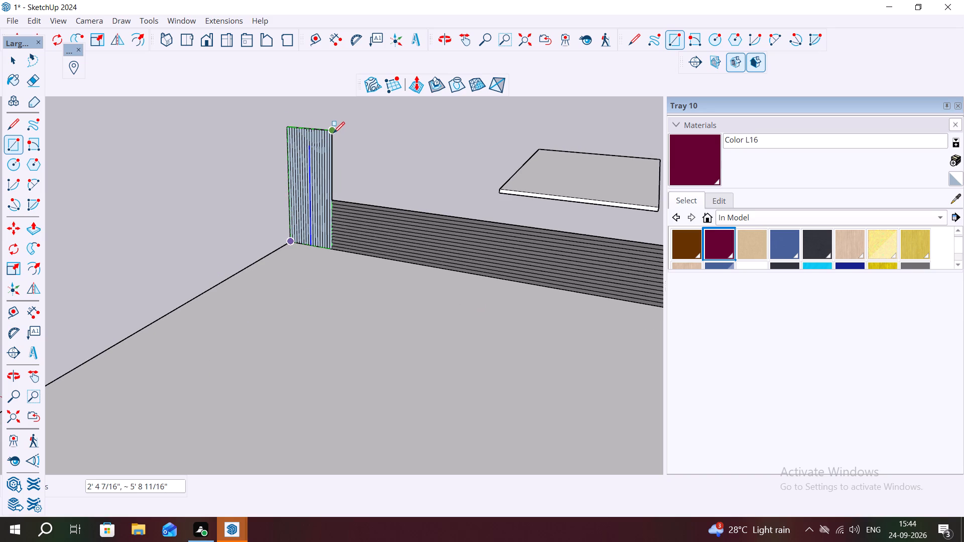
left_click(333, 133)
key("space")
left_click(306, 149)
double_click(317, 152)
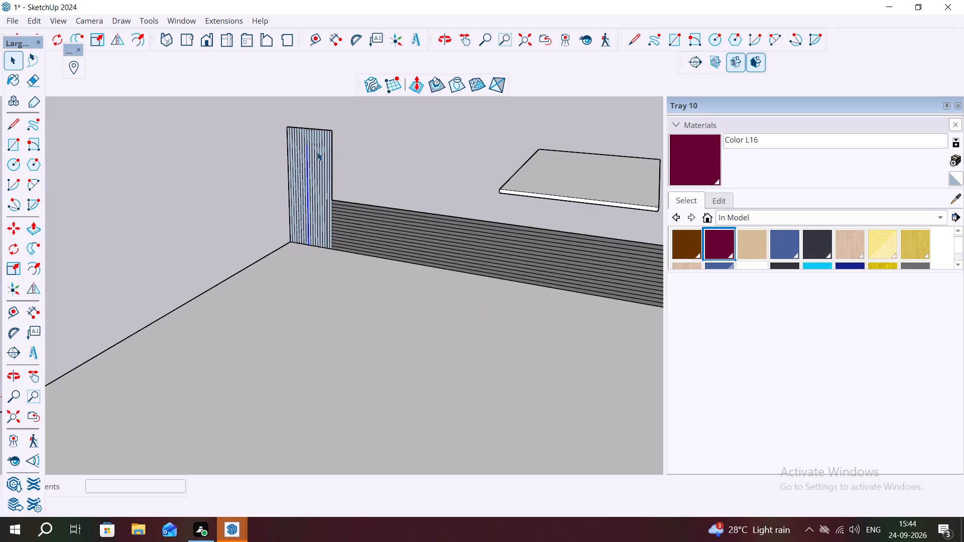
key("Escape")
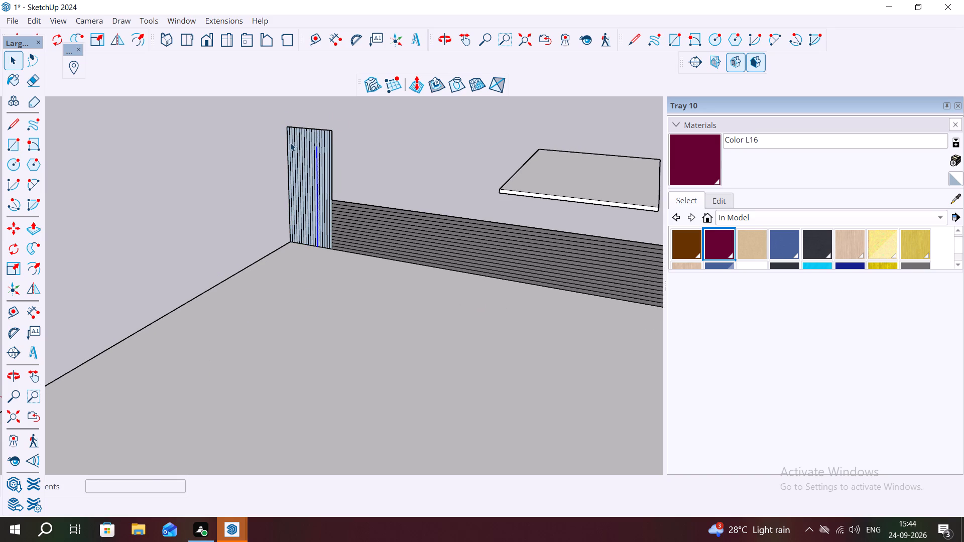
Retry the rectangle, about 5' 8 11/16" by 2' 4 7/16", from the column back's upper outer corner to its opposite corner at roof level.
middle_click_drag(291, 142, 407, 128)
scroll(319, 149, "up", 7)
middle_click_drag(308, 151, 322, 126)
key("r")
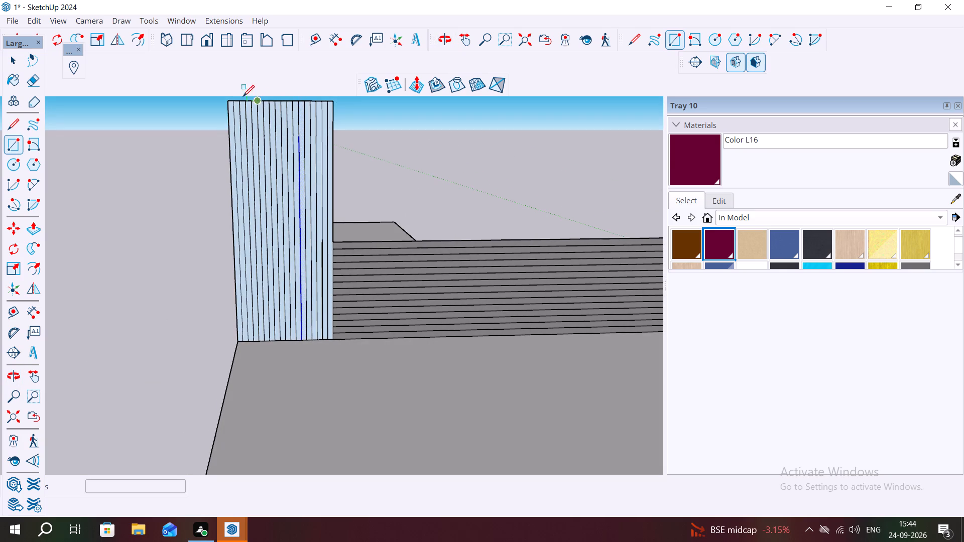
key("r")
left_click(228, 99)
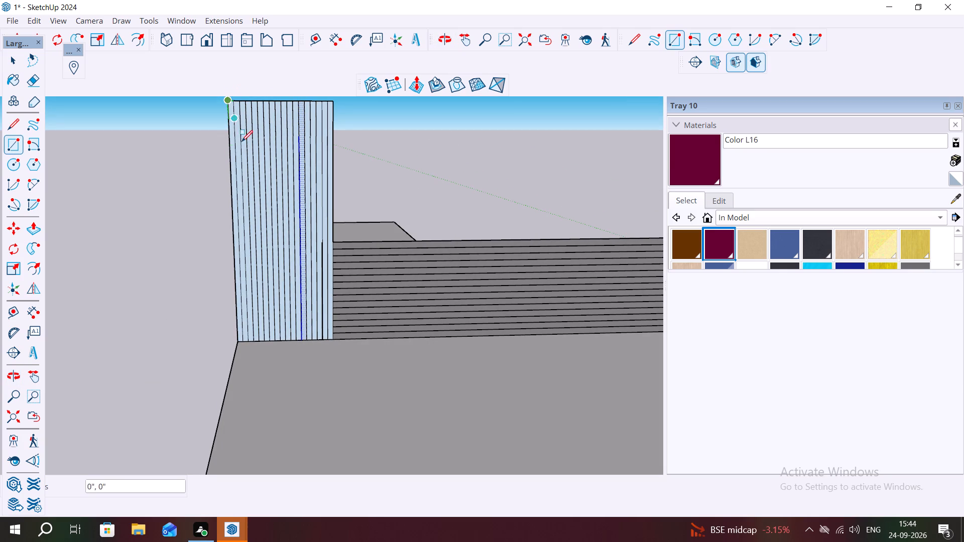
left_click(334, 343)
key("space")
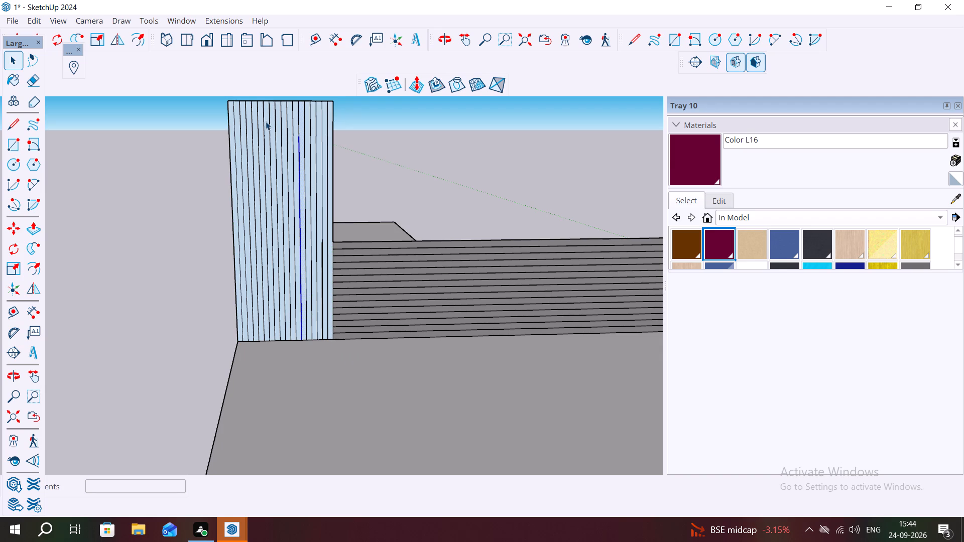
Push/Pull the outermost vertical strip on the column's back outwards by 1'.
key("p")
left_click(232, 122)
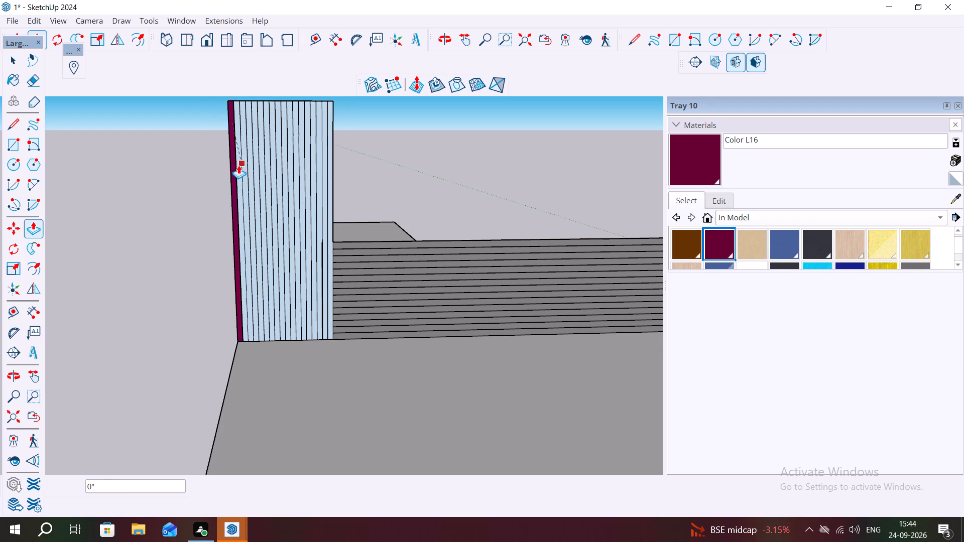
key("2")
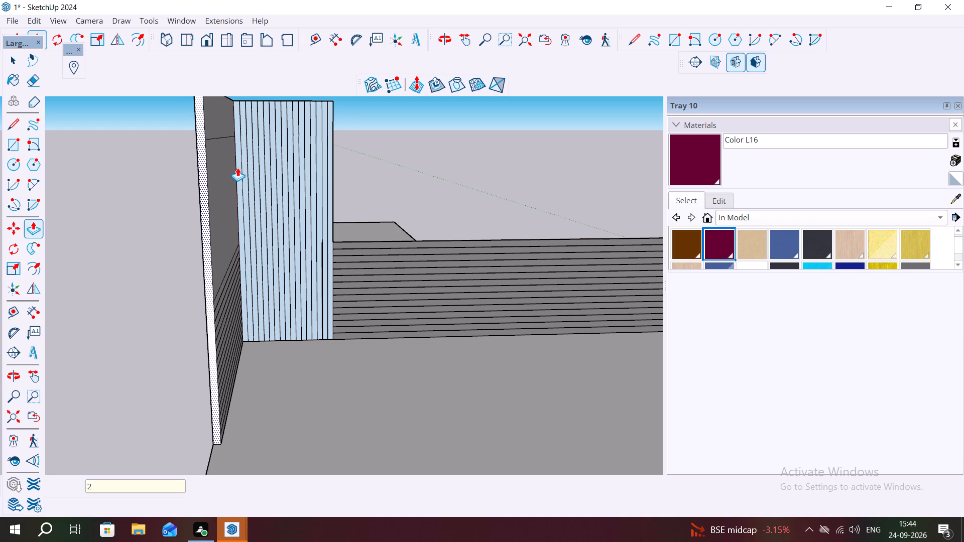
key("BackSpace")
type("1'")
key("Return")
Repeat the 1' extrusion on the next twelve vertical strips across the column's back.
scroll(239, 161, "up", 6)
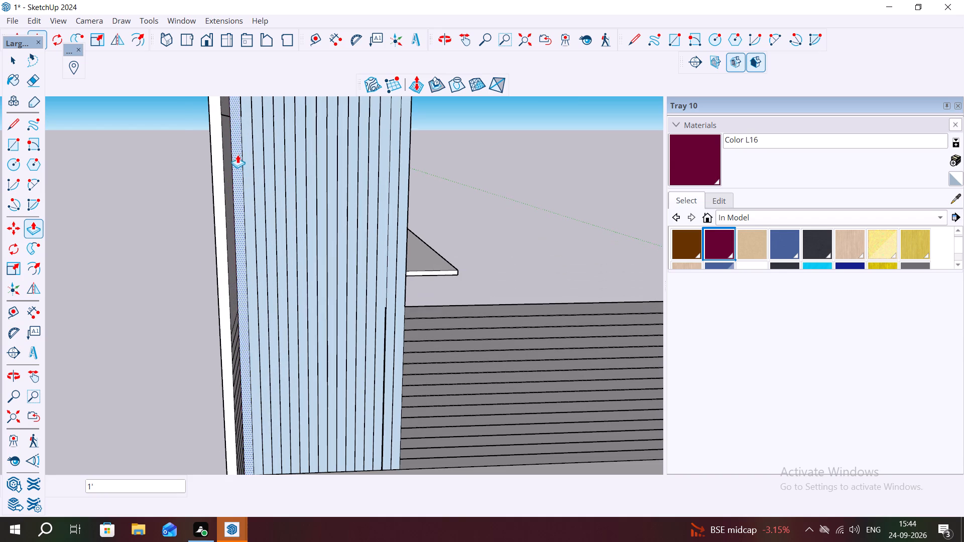
double_click(236, 155)
double_click(248, 157)
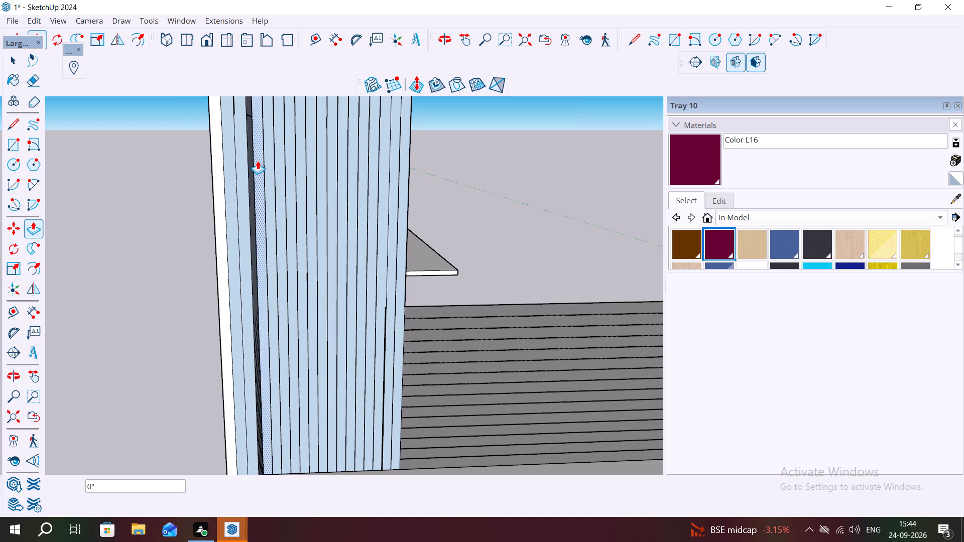
double_click(258, 161)
double_click(267, 168)
double_click(280, 192)
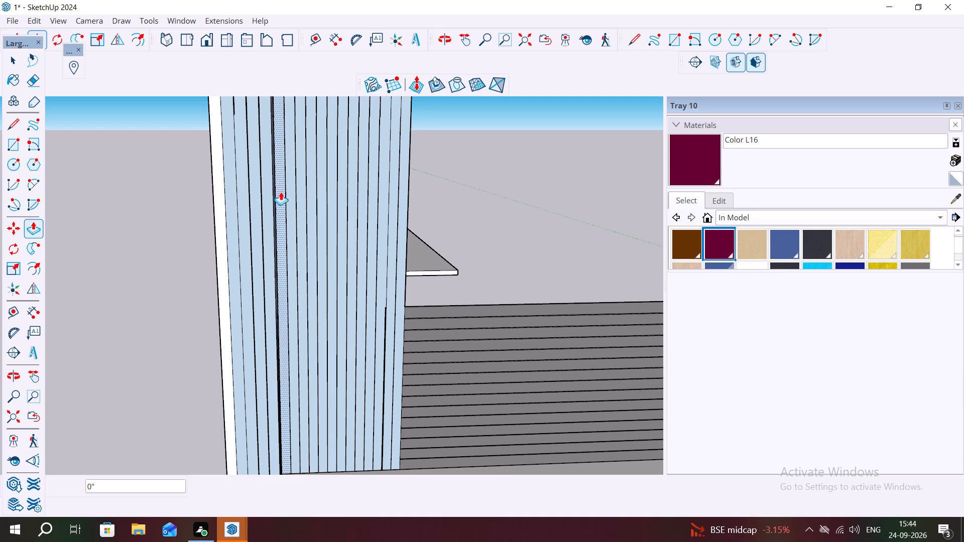
double_click(291, 195)
double_click(305, 199)
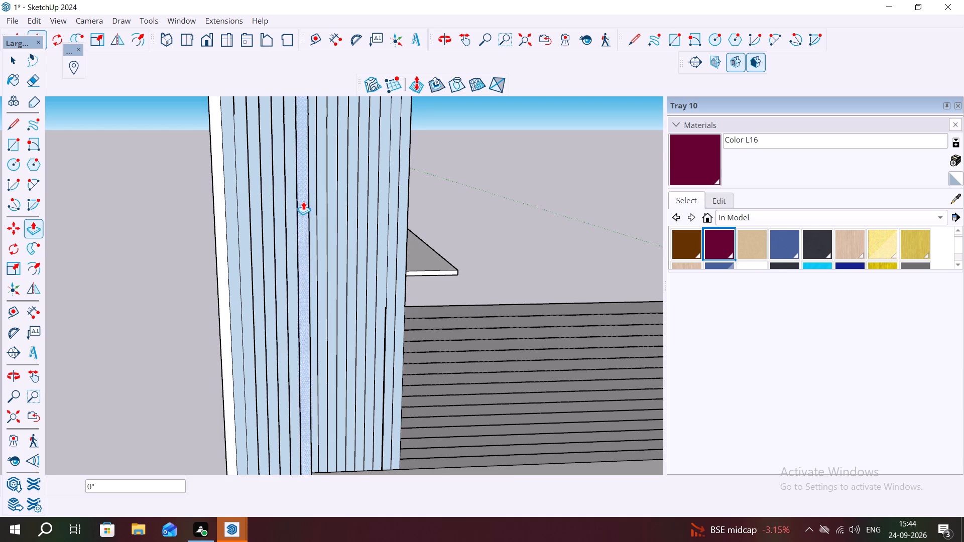
double_click(314, 207)
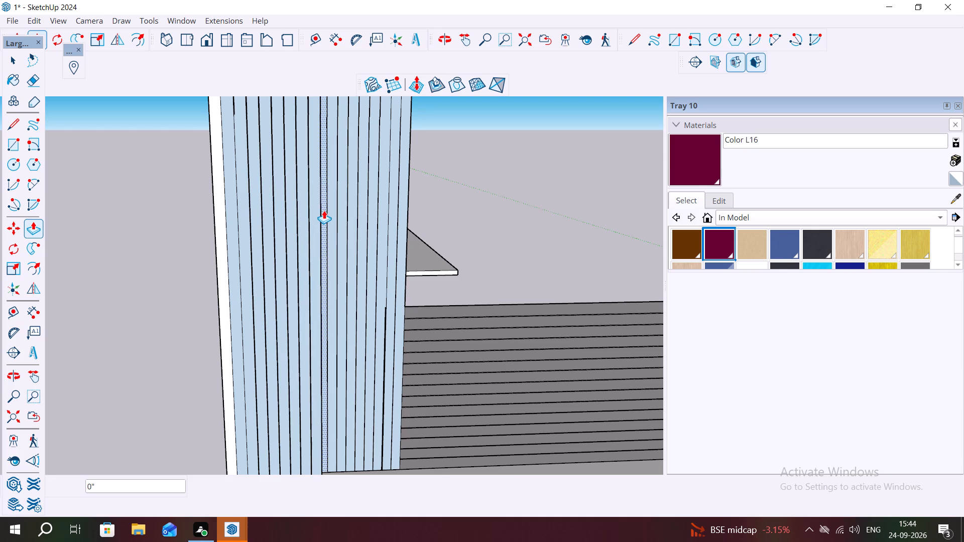
double_click(324, 210)
double_click(335, 220)
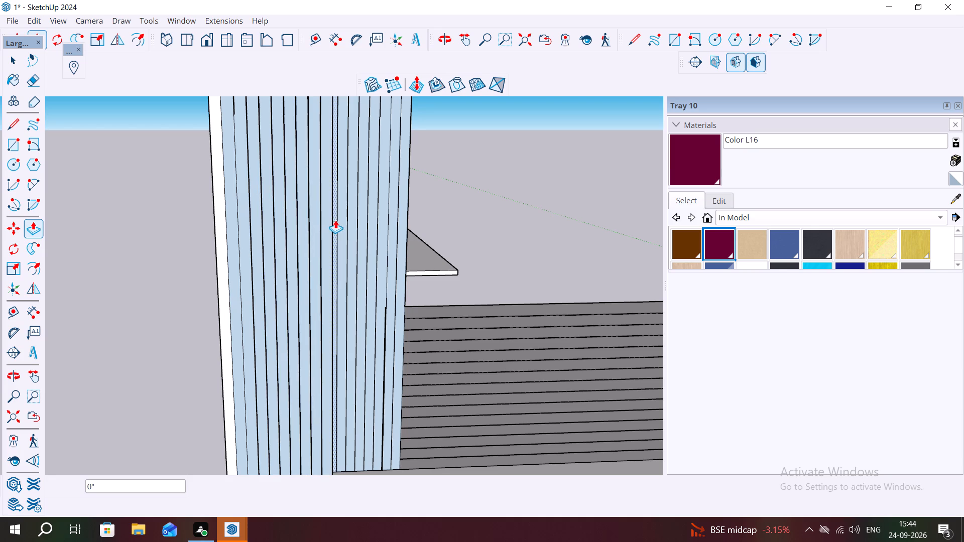
double_click(347, 224)
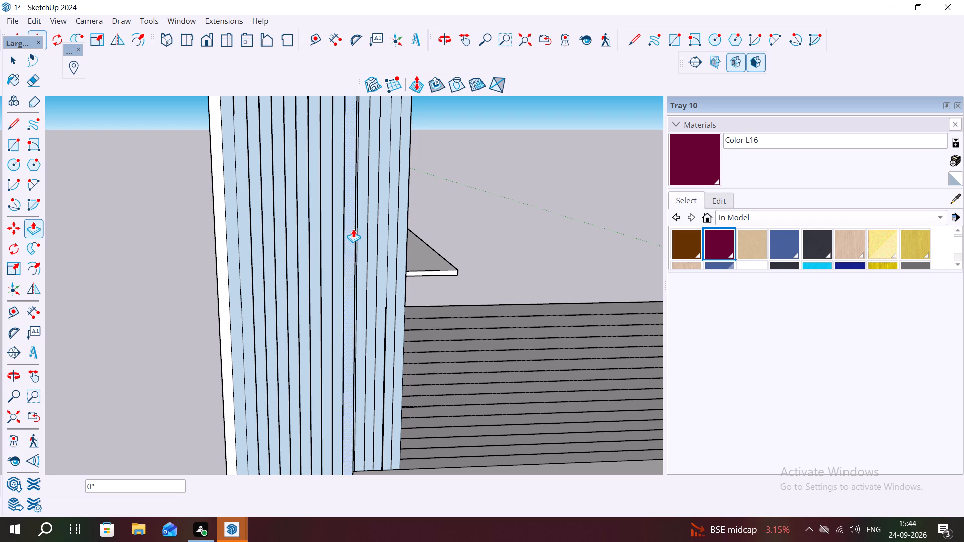
double_click(357, 230)
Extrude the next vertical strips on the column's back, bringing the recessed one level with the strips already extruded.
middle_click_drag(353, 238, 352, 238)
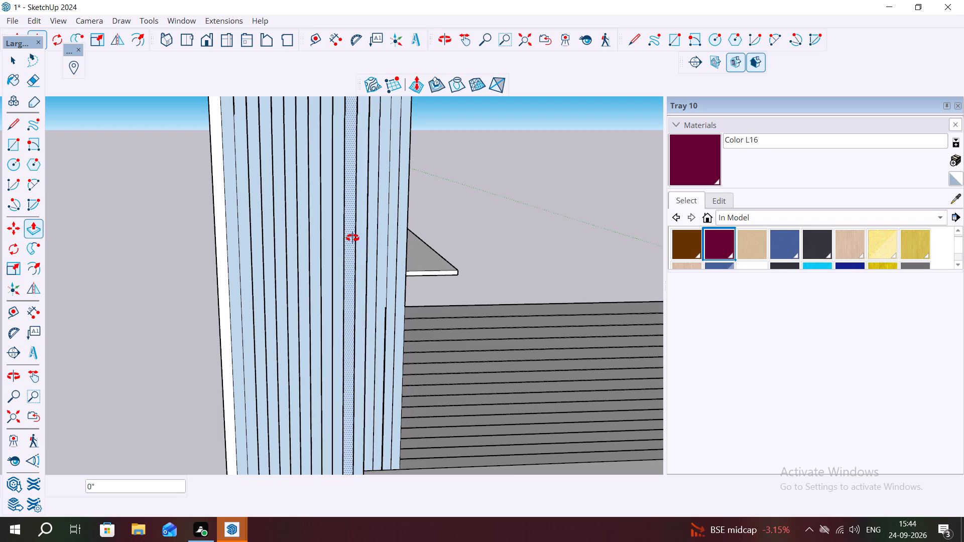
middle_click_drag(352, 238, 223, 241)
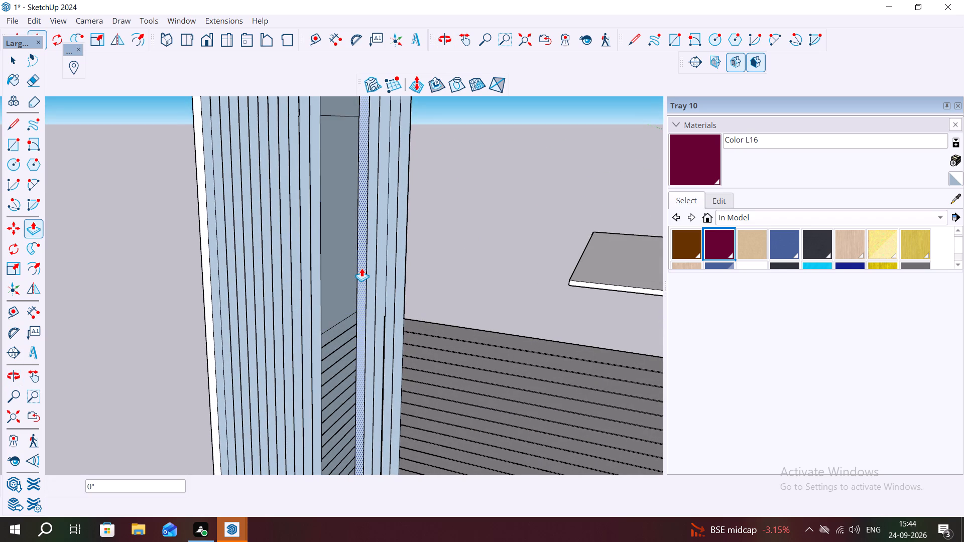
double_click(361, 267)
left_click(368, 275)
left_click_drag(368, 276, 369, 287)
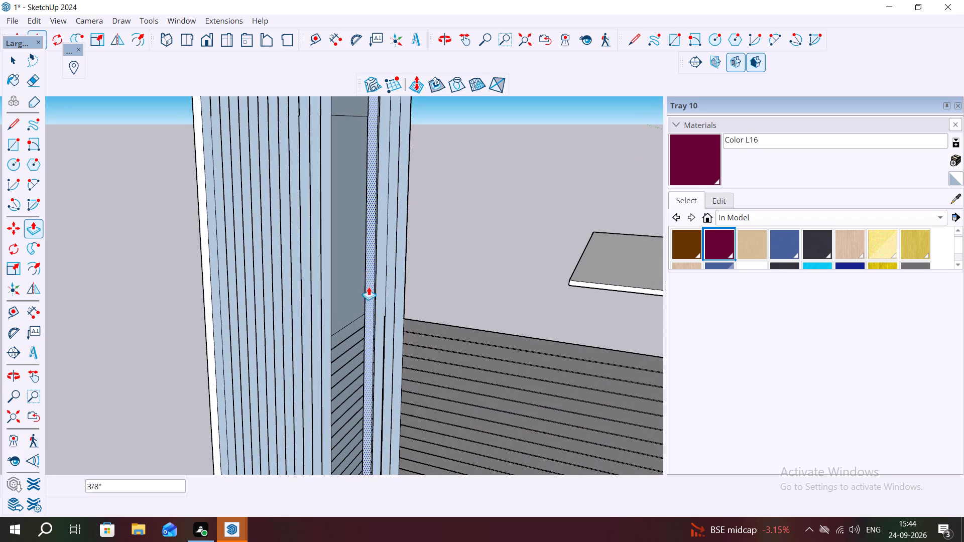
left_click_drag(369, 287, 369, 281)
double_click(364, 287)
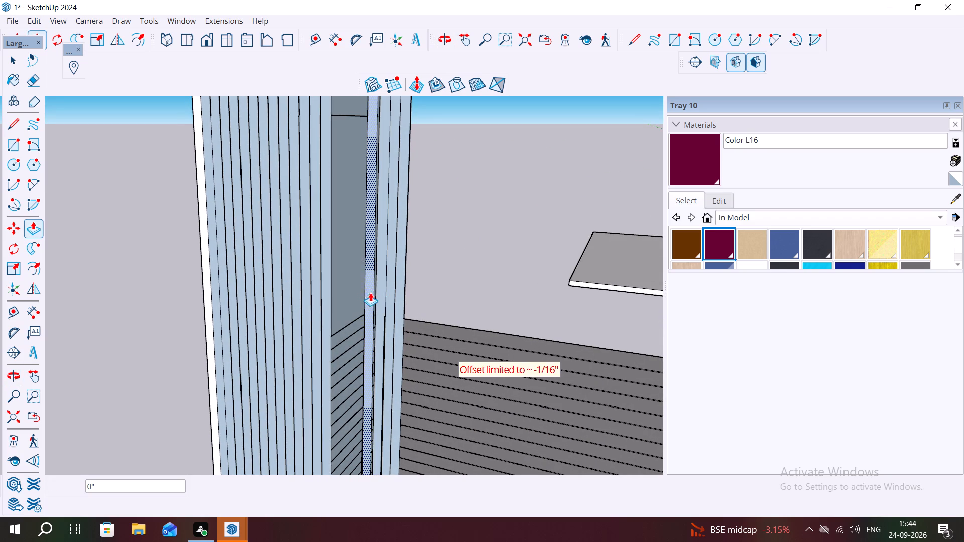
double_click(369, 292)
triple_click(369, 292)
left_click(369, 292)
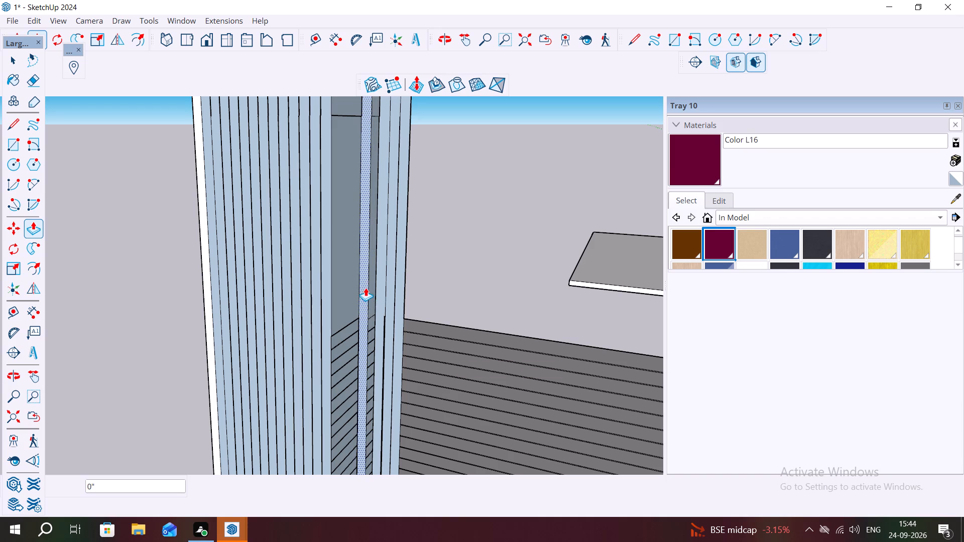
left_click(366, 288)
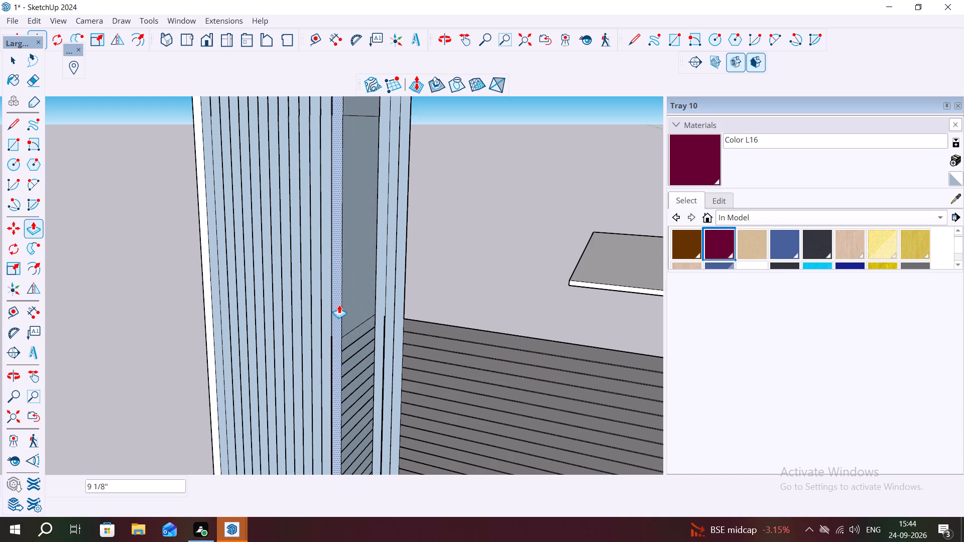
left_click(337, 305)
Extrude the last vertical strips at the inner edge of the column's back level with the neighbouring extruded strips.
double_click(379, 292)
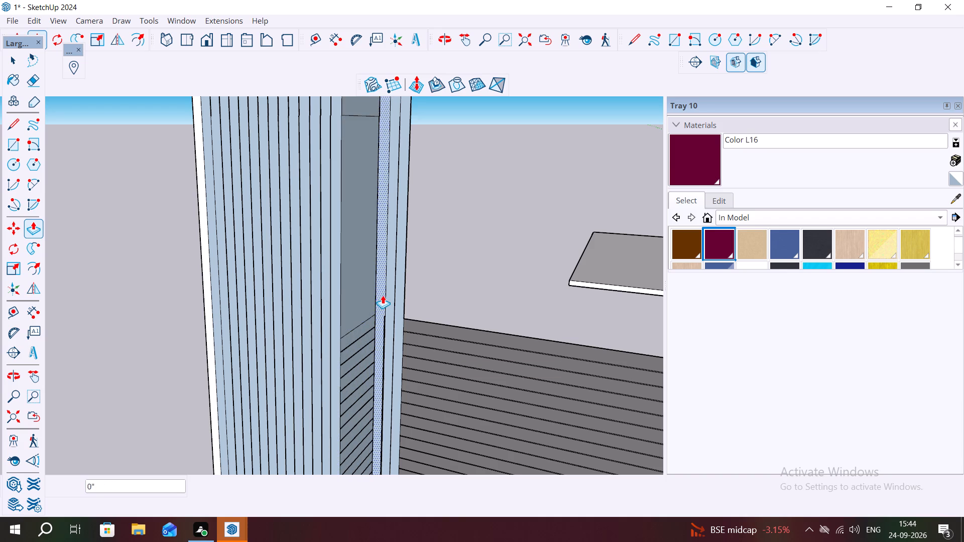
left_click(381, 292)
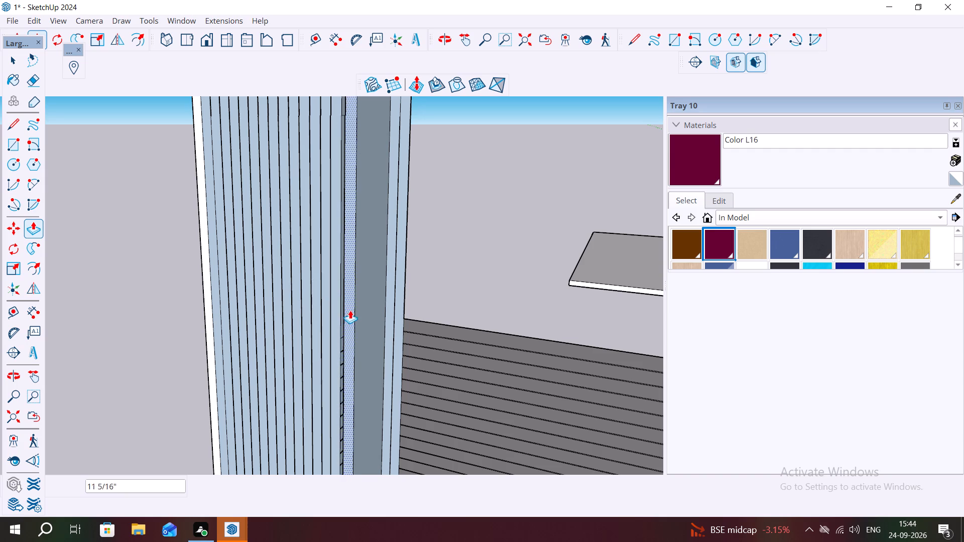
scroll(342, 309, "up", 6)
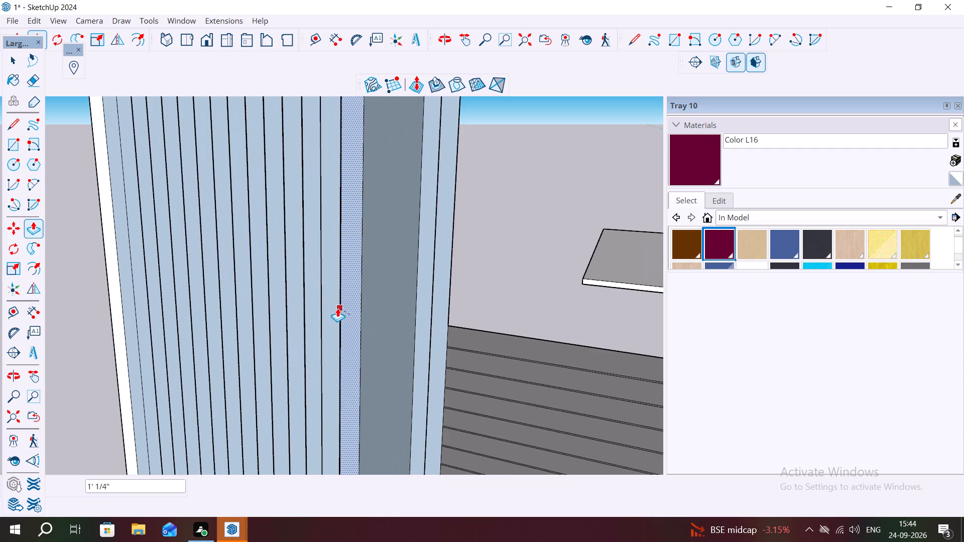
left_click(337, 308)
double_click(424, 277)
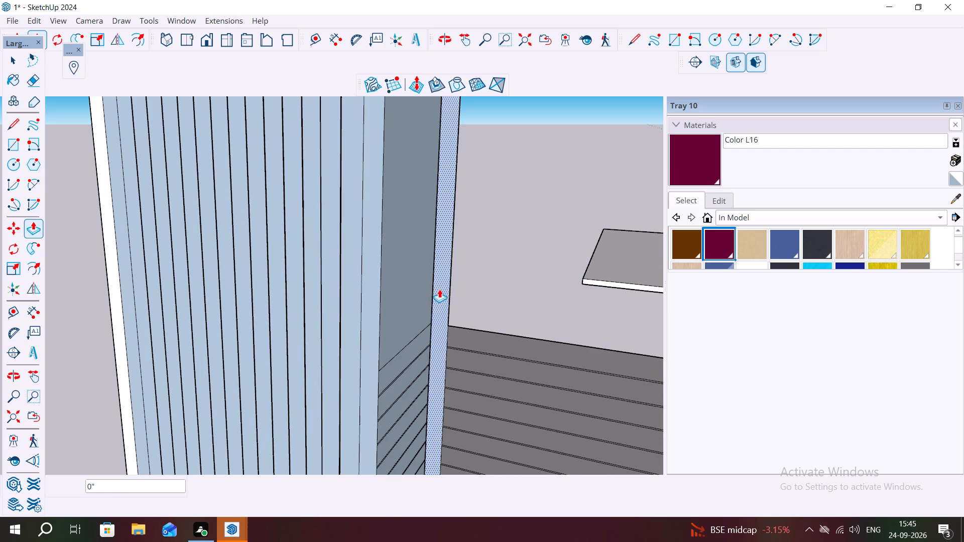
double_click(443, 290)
Examine the extruded column above the roof from the front of the house, including its top and maroon-striped face.
scroll(465, 323, "down", 8)
middle_click_drag(494, 329, 639, 459)
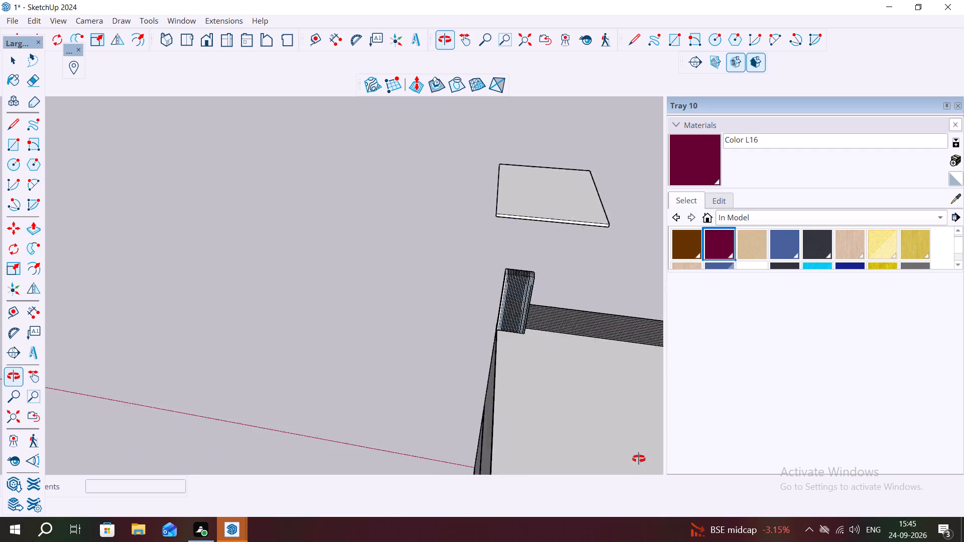
middle_click_drag(639, 459, 695, 490)
middle_click_drag(384, 313, 604, 261)
scroll(178, 146, "up", 6)
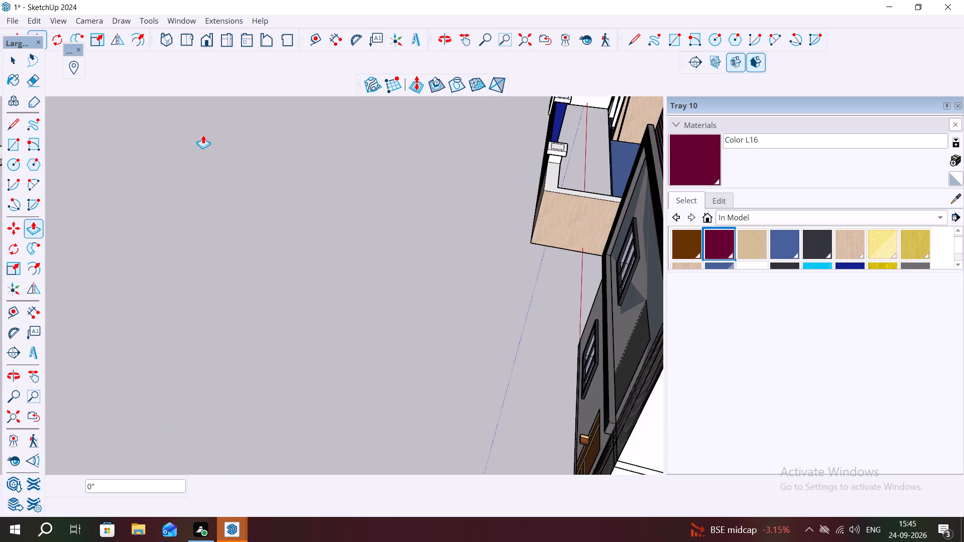
scroll(200, 141, "down", 5)
middle_click_drag(332, 213, 522, 236)
scroll(429, 165, "up", 3)
middle_click_drag(406, 146, 437, 154)
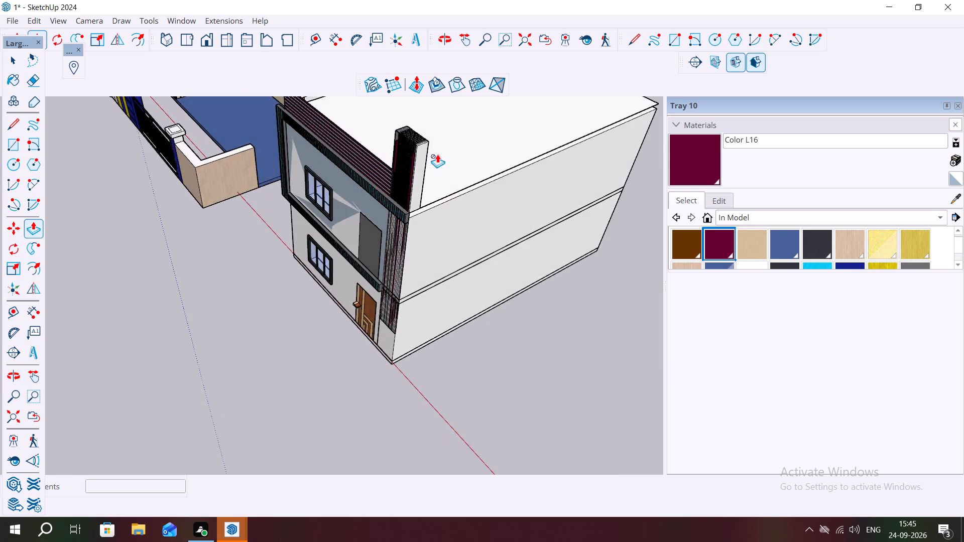
scroll(366, 114, "up", 7)
scroll(445, 150, "up", 4)
middle_click_drag(409, 126, 449, 119)
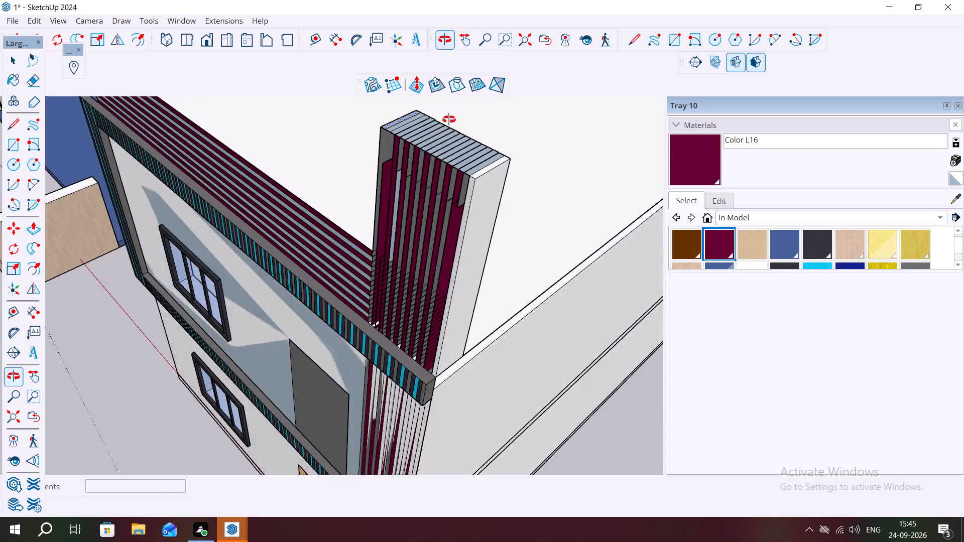
middle_click_drag(449, 119, 499, 107)
middle_click_drag(440, 128, 474, 37)
scroll(440, 127, "up", 1)
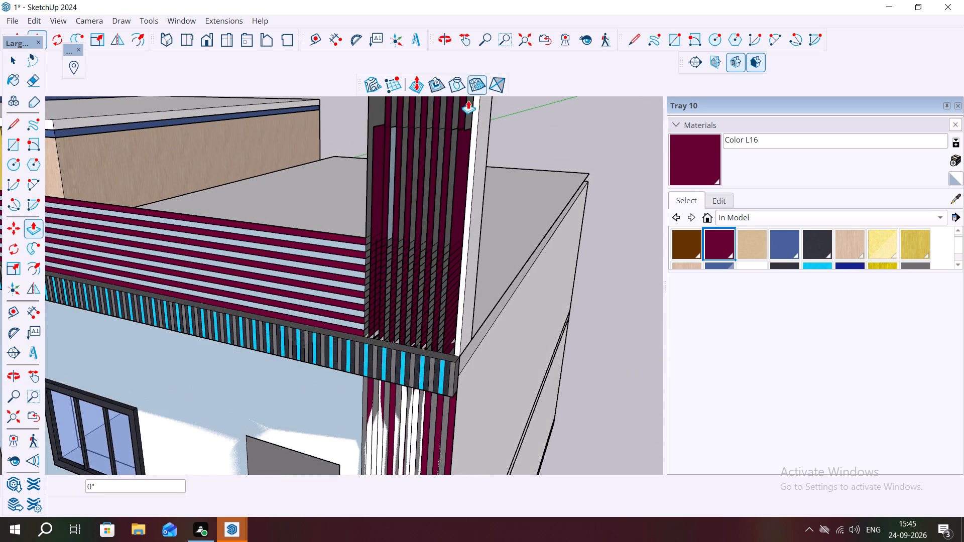
middle_click_drag(435, 143, 503, 178)
scroll(484, 202, "down", 3)
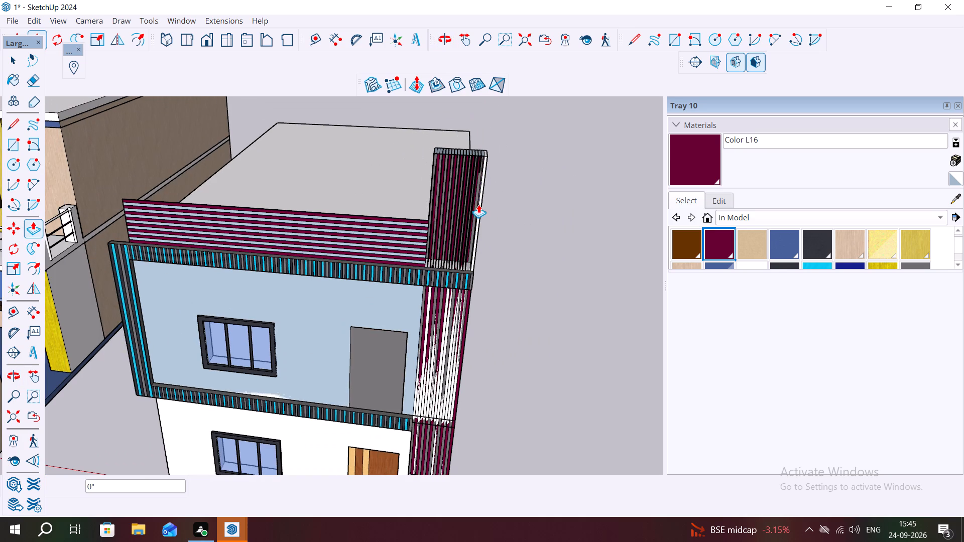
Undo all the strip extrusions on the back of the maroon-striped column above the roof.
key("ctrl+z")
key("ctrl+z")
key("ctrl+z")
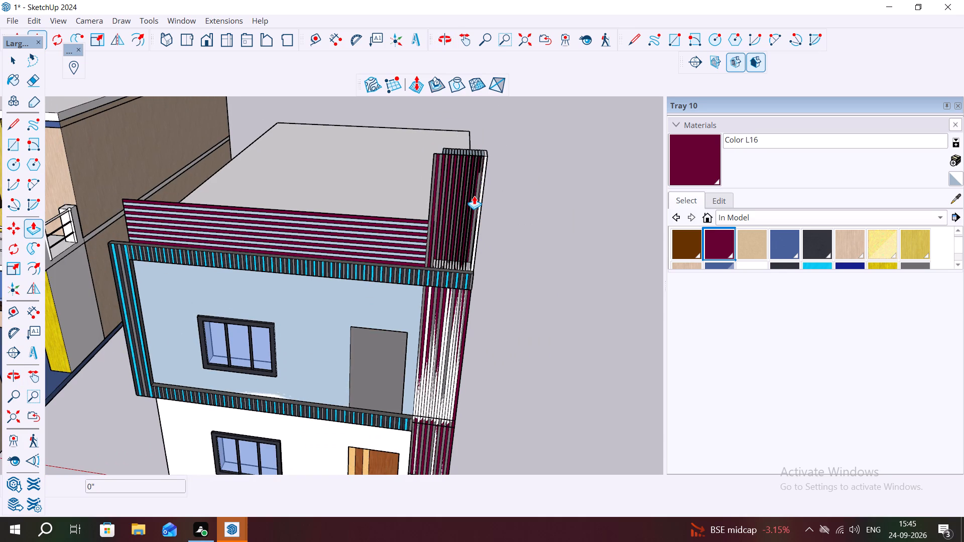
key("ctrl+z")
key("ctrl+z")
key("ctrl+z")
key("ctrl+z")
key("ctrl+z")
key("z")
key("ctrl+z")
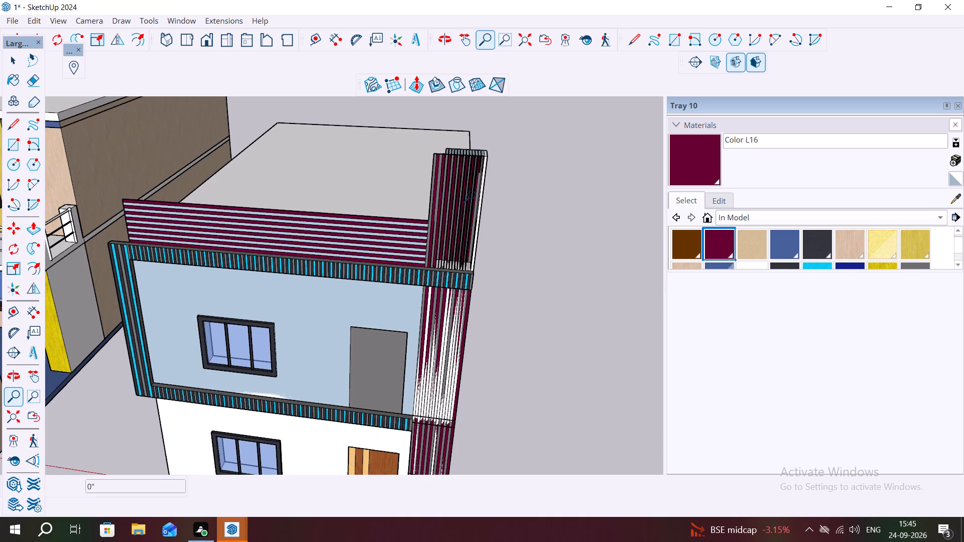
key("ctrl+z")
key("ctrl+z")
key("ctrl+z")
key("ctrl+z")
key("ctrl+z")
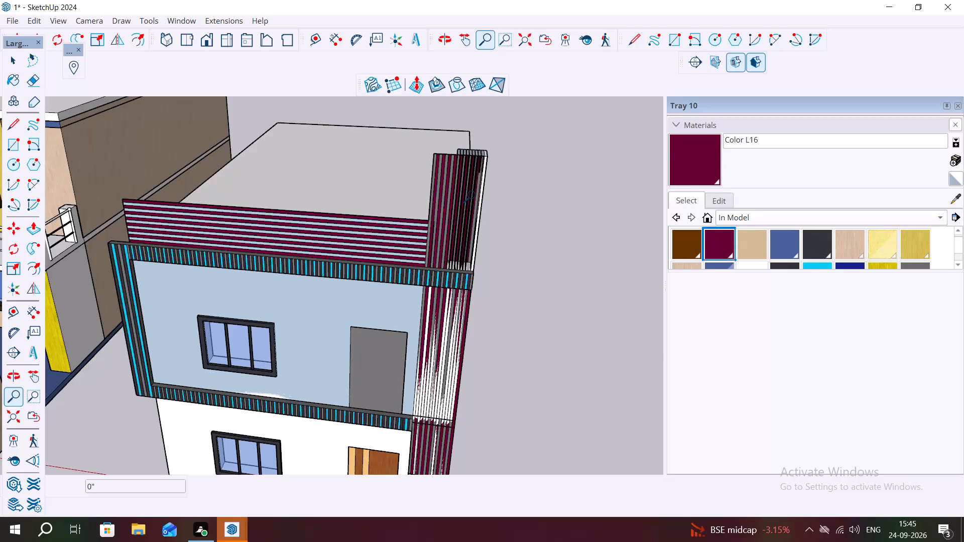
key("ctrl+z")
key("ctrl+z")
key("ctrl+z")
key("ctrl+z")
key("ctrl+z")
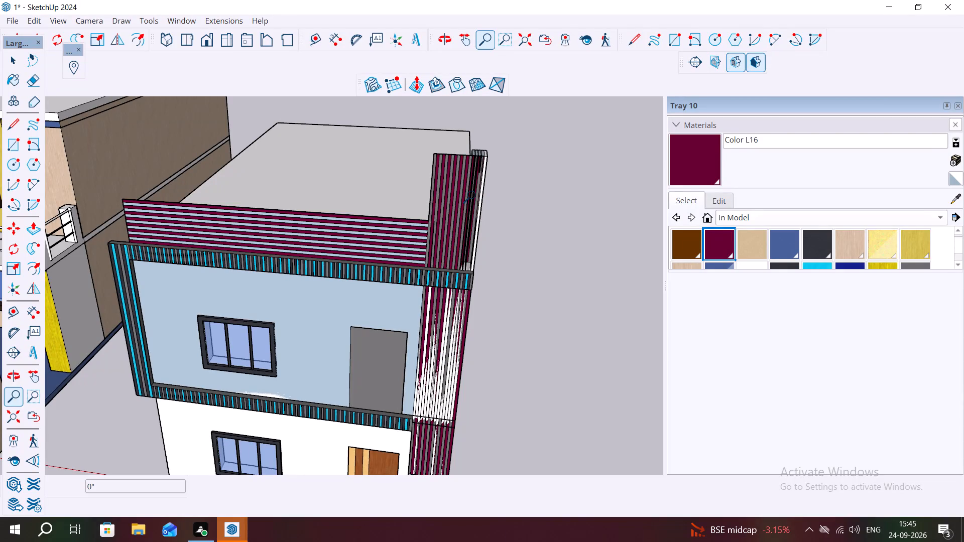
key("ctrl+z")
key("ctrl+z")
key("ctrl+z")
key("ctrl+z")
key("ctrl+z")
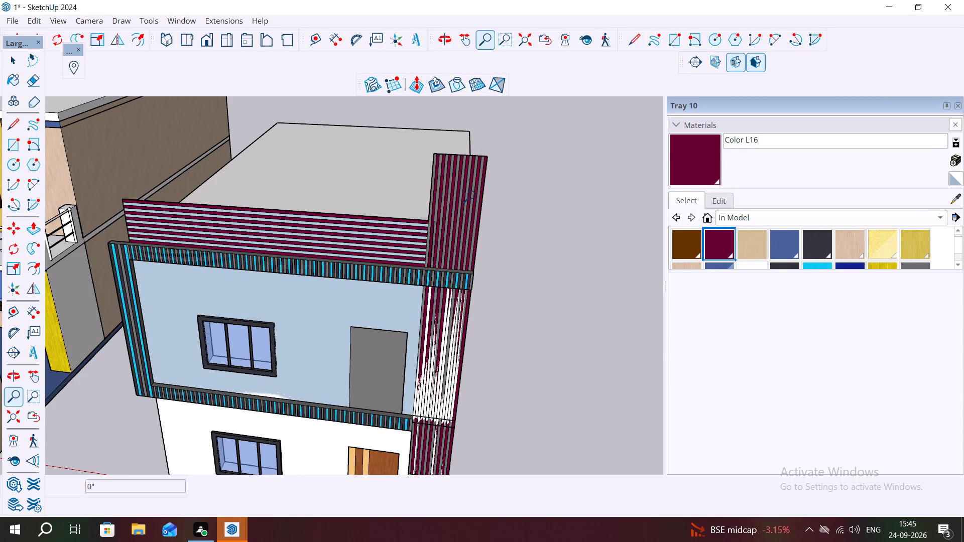
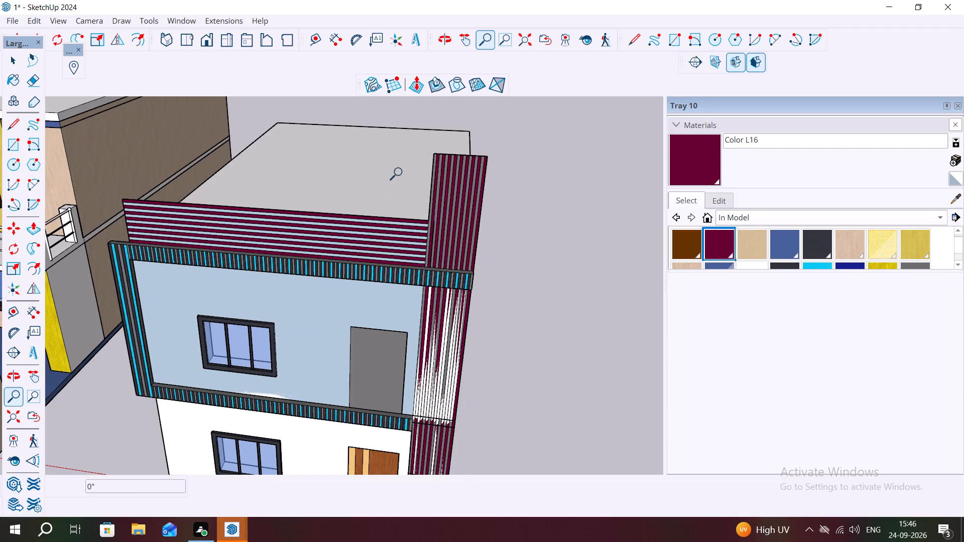
Examine the front facade of the house, including the maroon-striped column and the upper floor's blue-striped frame.
middle_click_drag(401, 173, 396, 84)
scroll(452, 155, "down", 5)
middle_click_drag(404, 267, 449, 261)
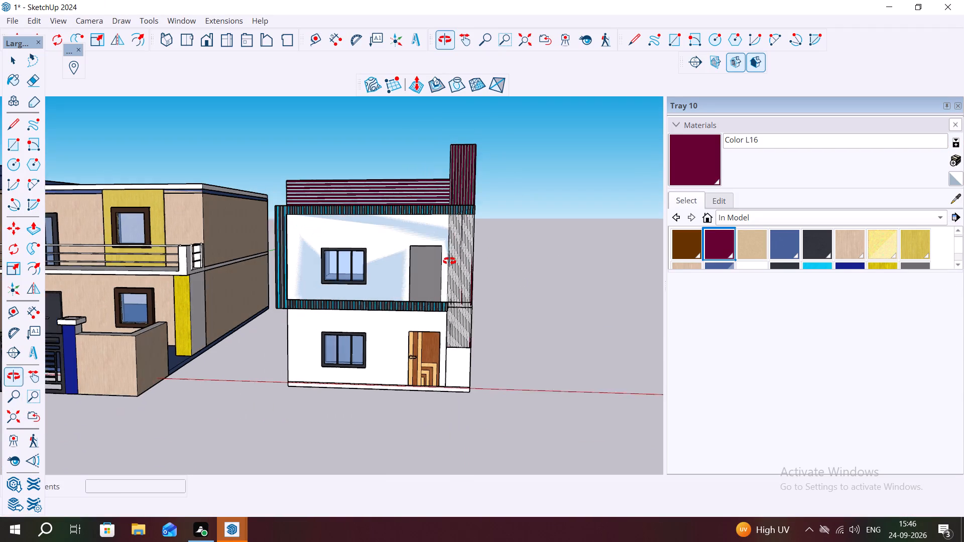
middle_click_drag(449, 261, 454, 260)
scroll(312, 276, "up", 1)
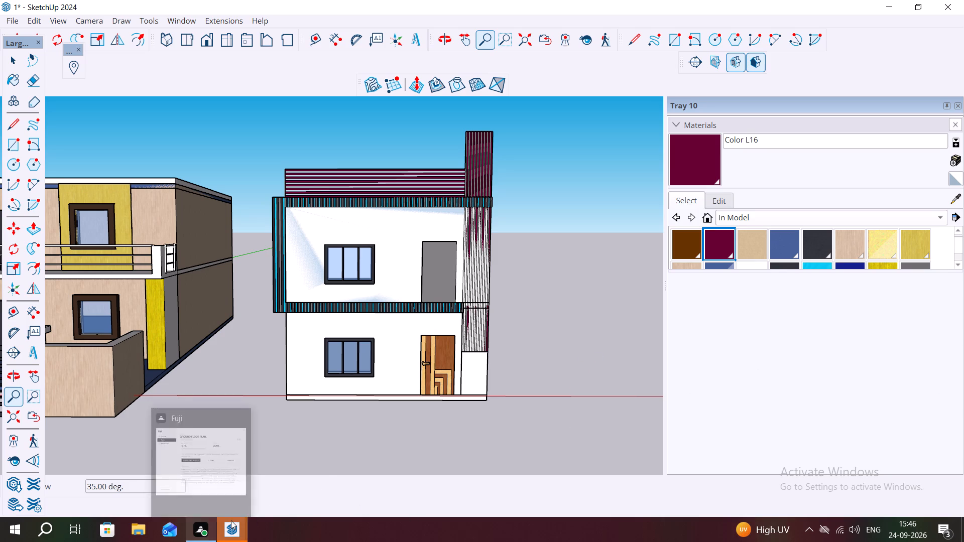
scroll(501, 393, "down", 2)
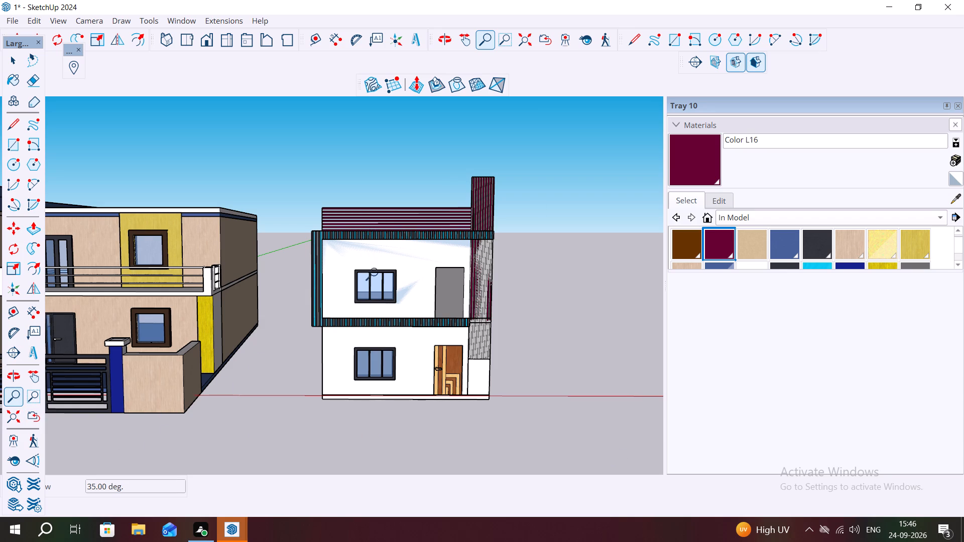
scroll(318, 335, "up", 2)
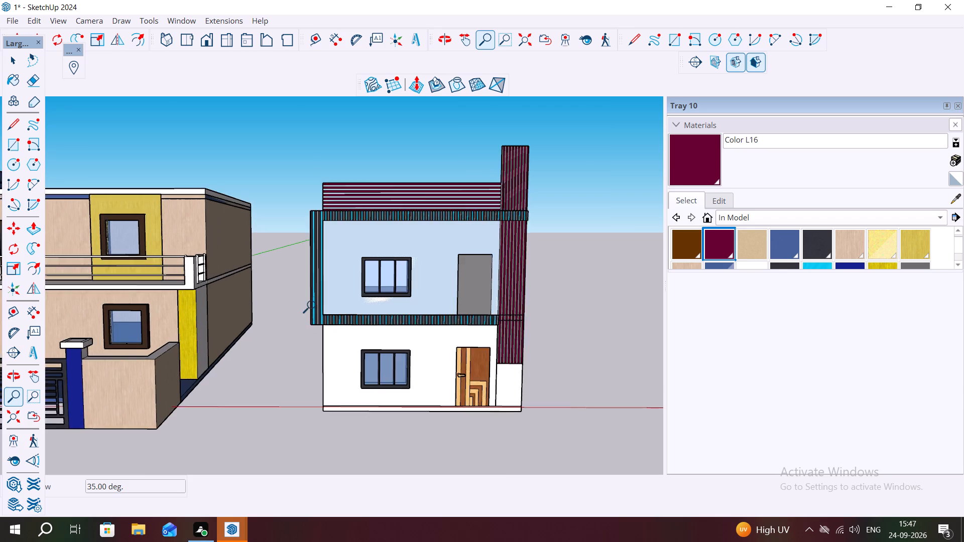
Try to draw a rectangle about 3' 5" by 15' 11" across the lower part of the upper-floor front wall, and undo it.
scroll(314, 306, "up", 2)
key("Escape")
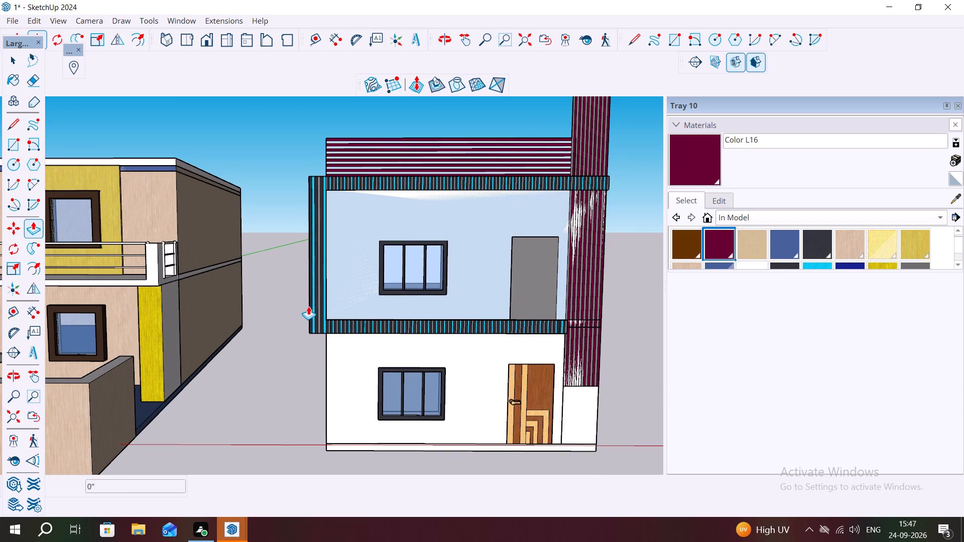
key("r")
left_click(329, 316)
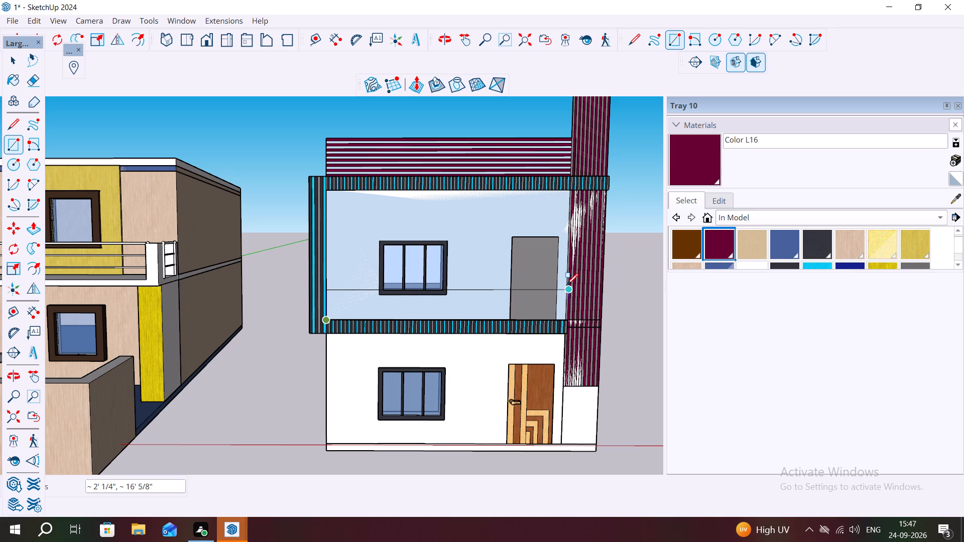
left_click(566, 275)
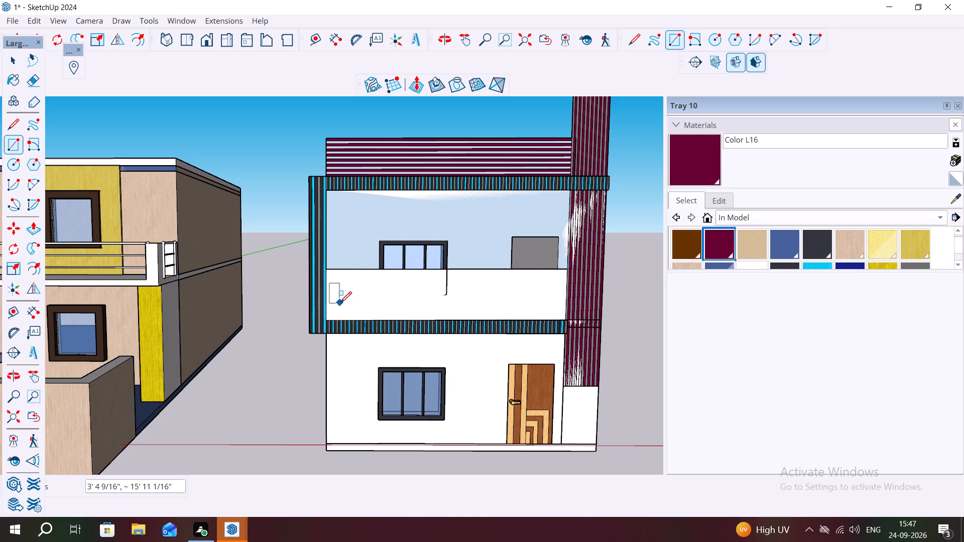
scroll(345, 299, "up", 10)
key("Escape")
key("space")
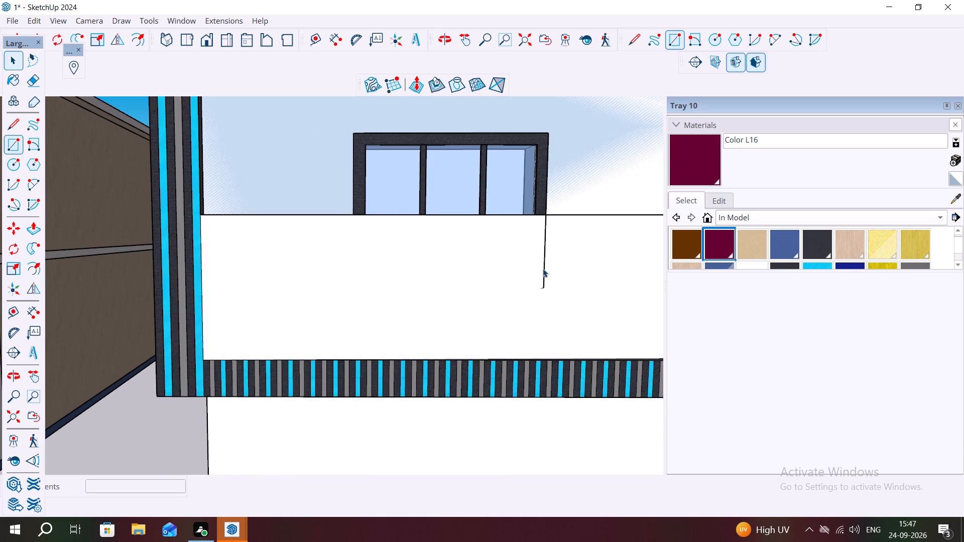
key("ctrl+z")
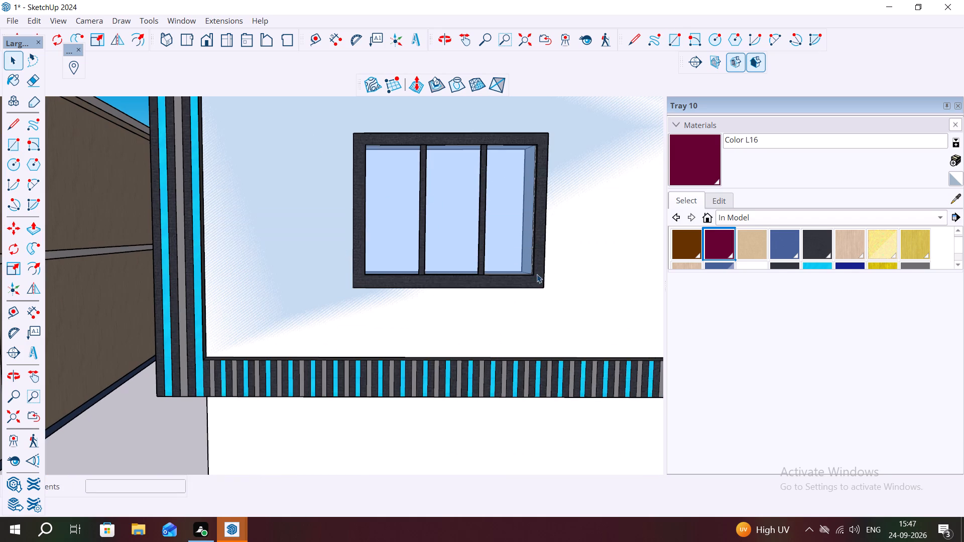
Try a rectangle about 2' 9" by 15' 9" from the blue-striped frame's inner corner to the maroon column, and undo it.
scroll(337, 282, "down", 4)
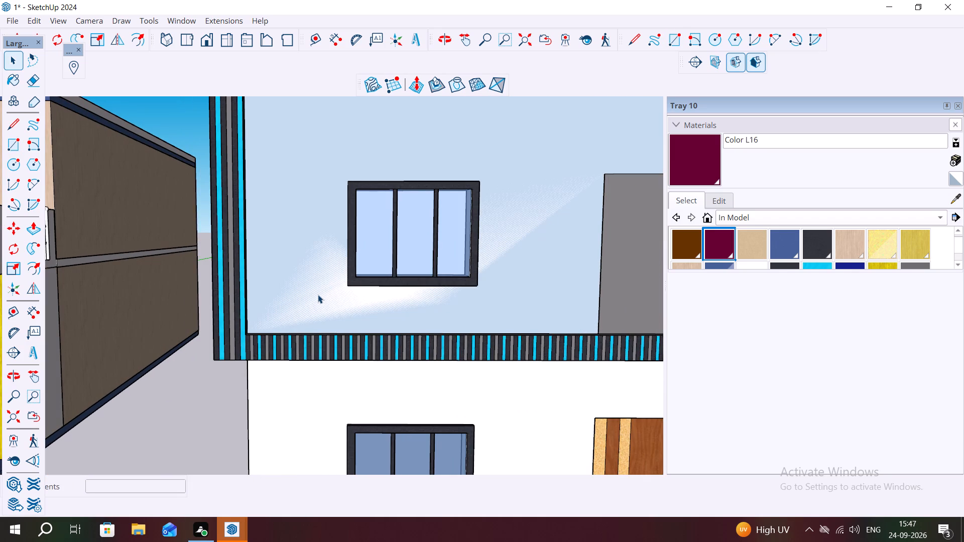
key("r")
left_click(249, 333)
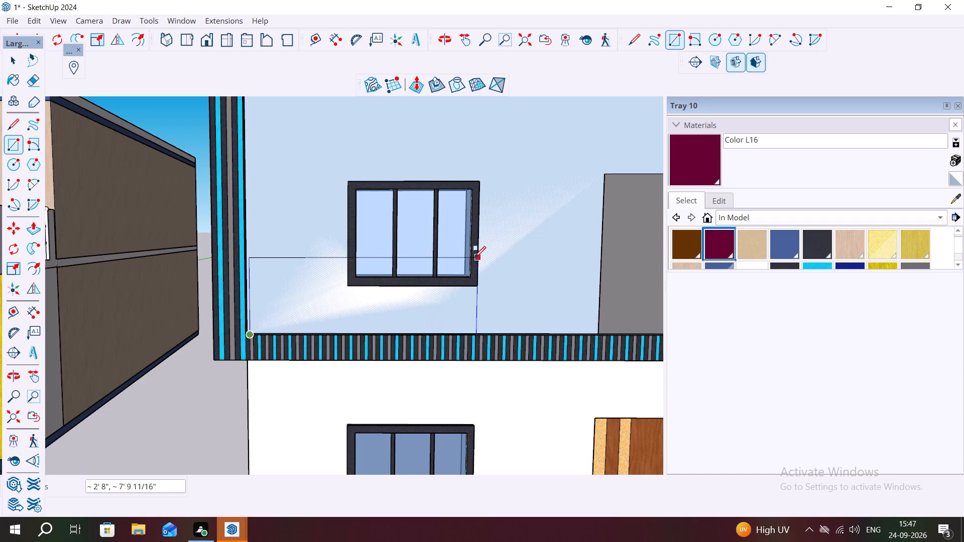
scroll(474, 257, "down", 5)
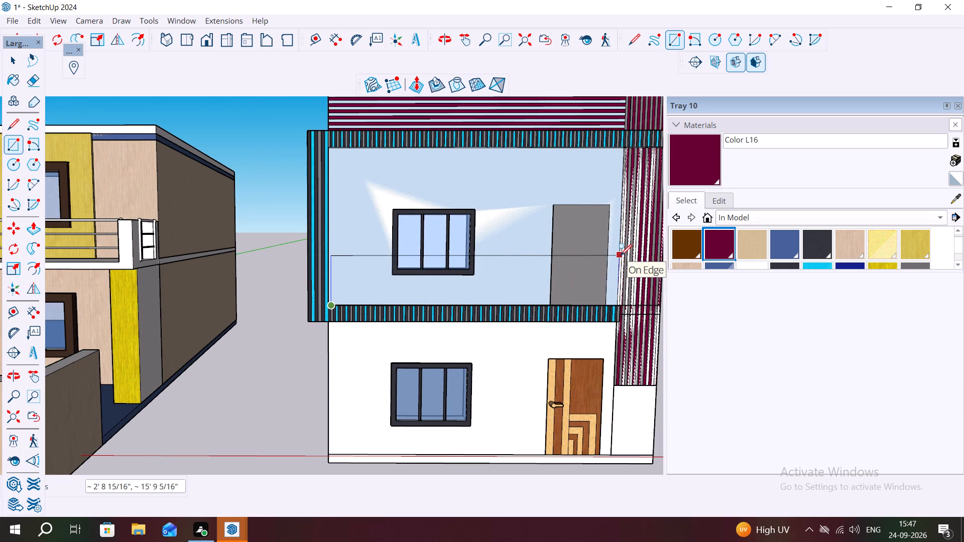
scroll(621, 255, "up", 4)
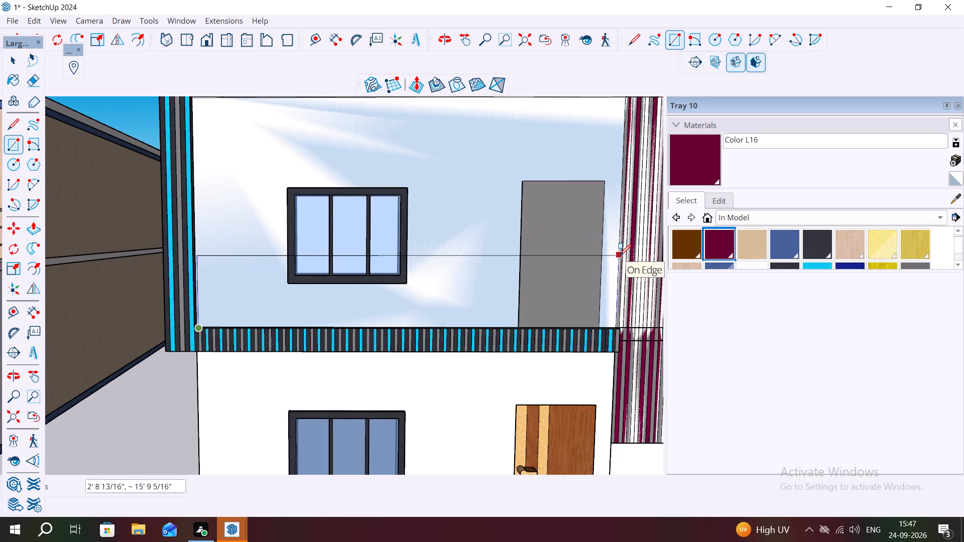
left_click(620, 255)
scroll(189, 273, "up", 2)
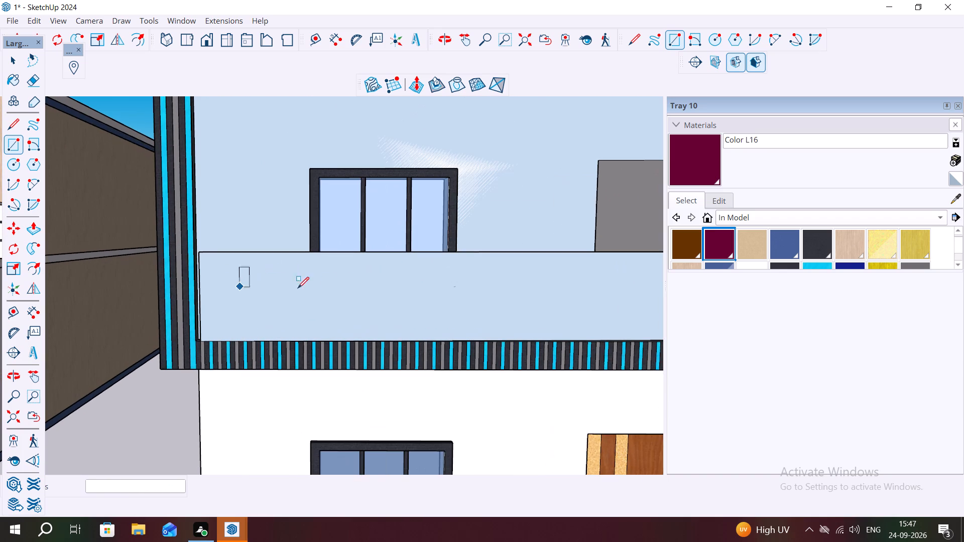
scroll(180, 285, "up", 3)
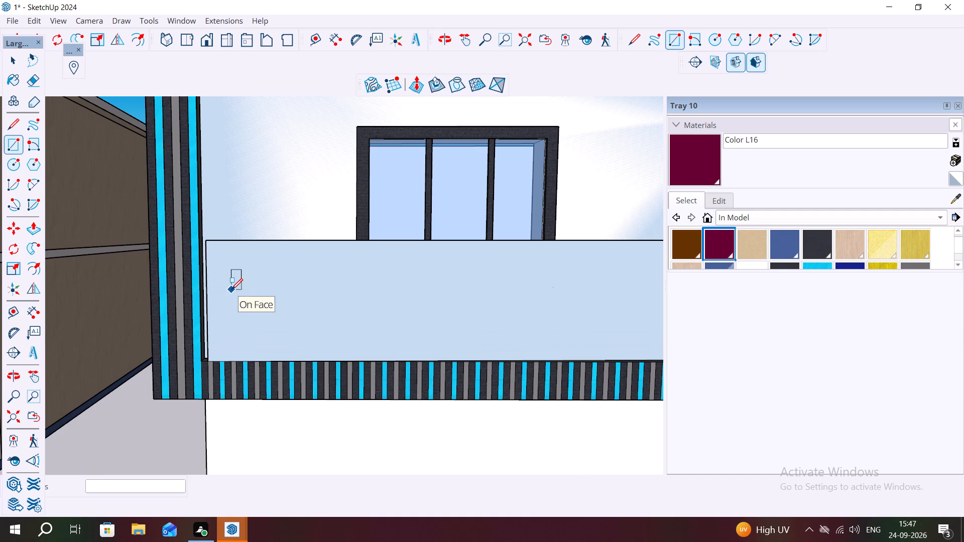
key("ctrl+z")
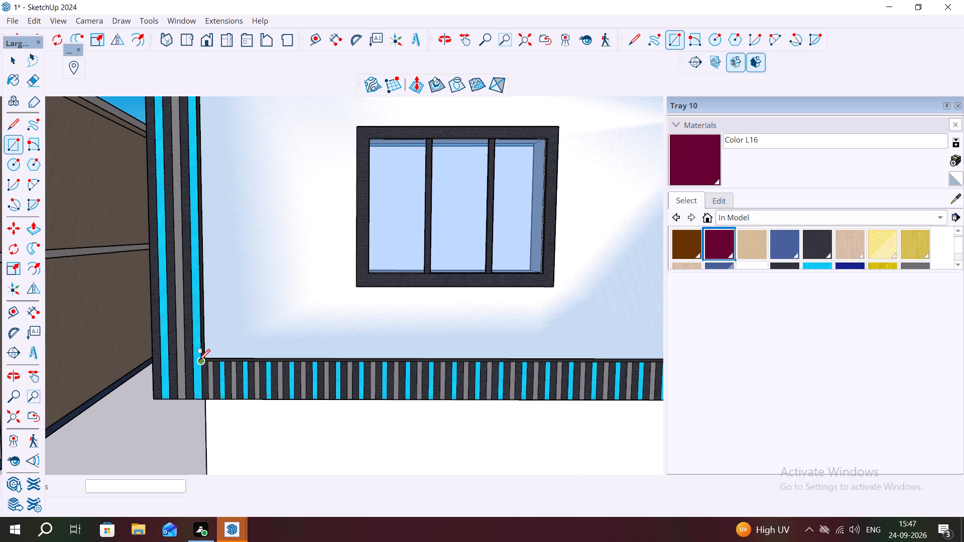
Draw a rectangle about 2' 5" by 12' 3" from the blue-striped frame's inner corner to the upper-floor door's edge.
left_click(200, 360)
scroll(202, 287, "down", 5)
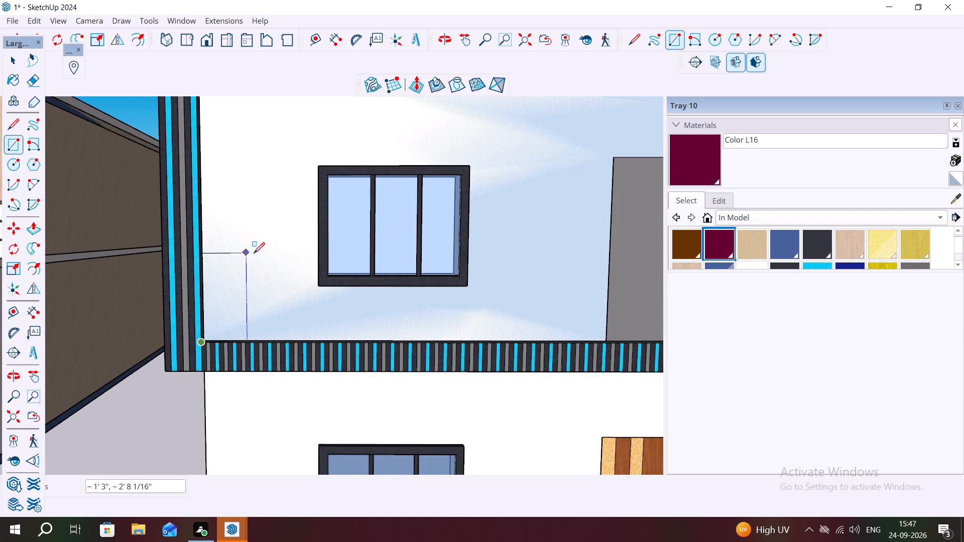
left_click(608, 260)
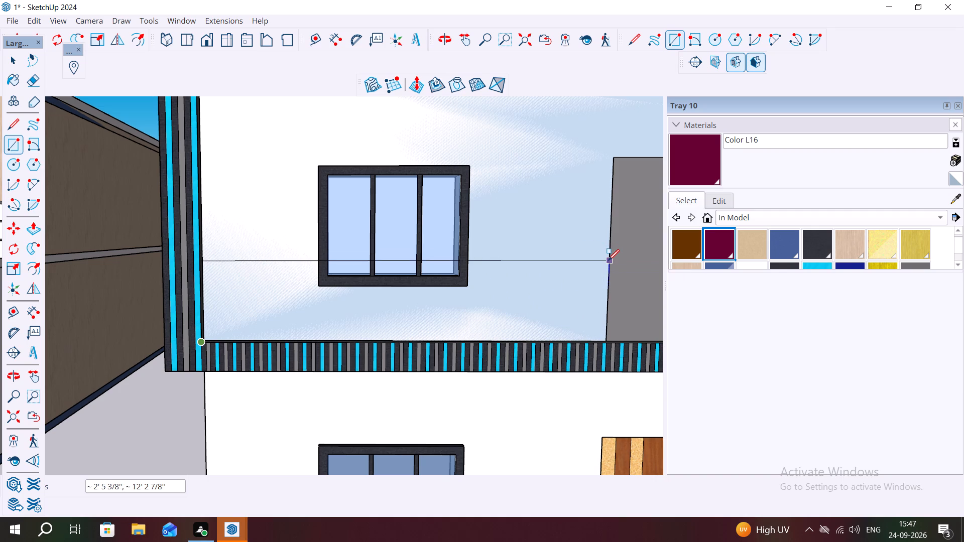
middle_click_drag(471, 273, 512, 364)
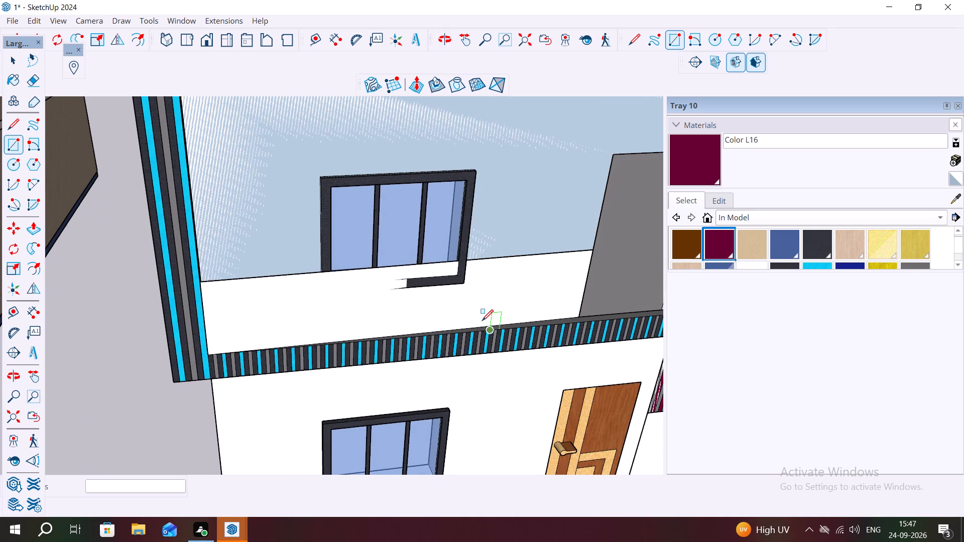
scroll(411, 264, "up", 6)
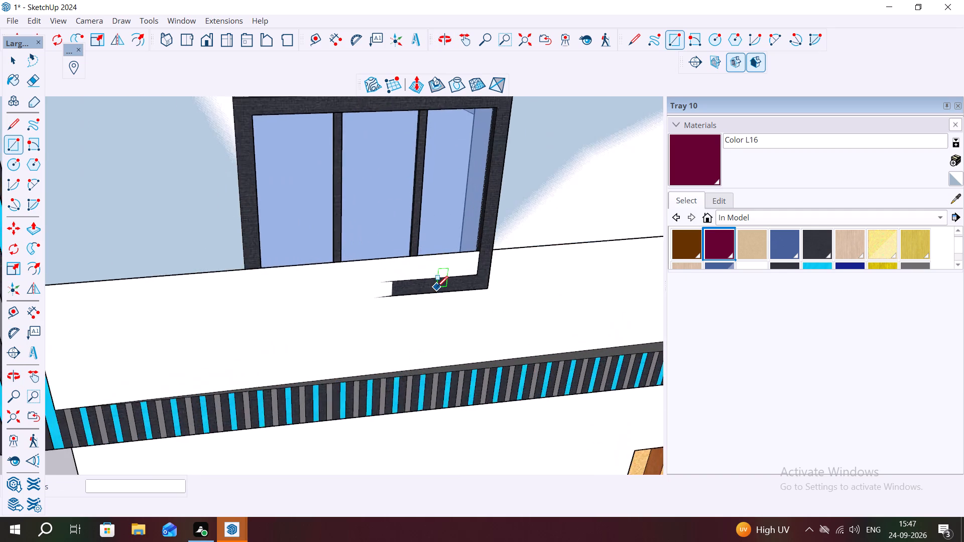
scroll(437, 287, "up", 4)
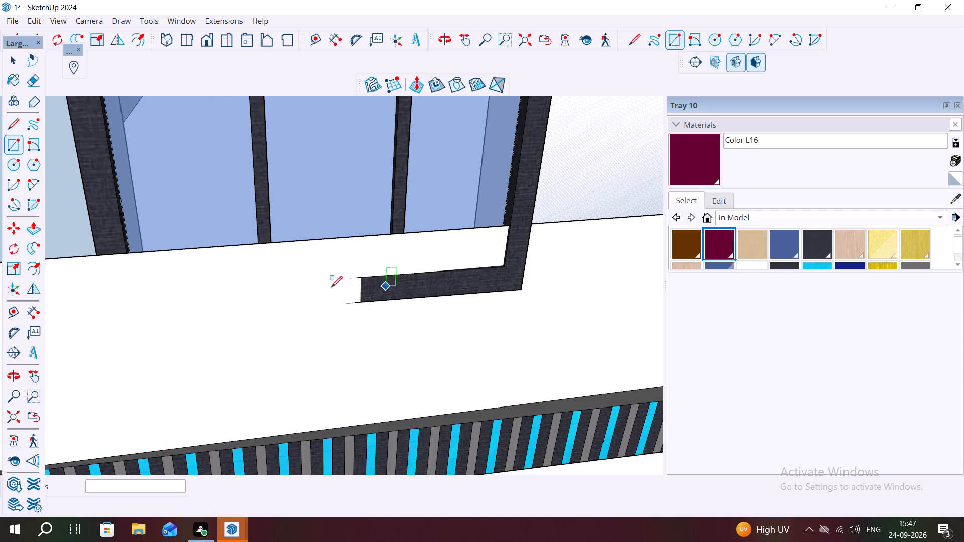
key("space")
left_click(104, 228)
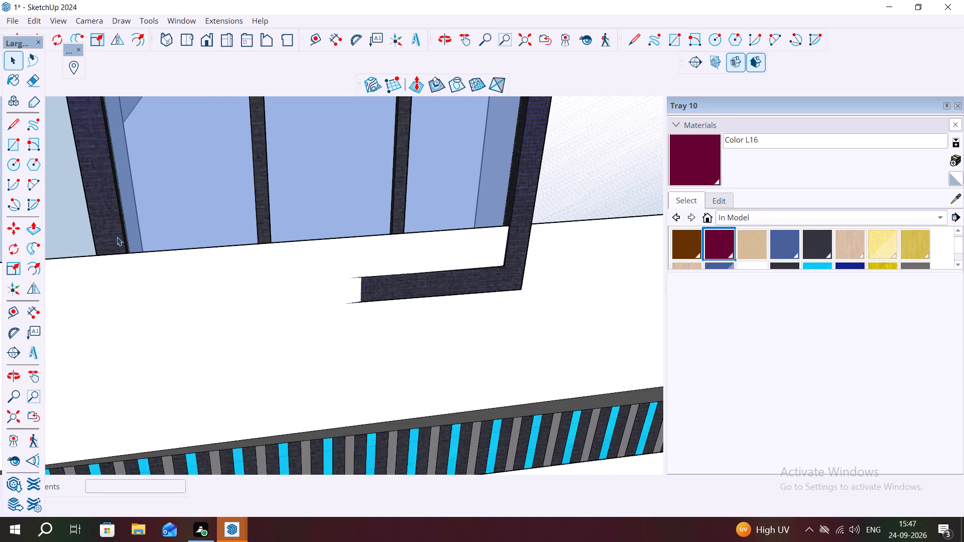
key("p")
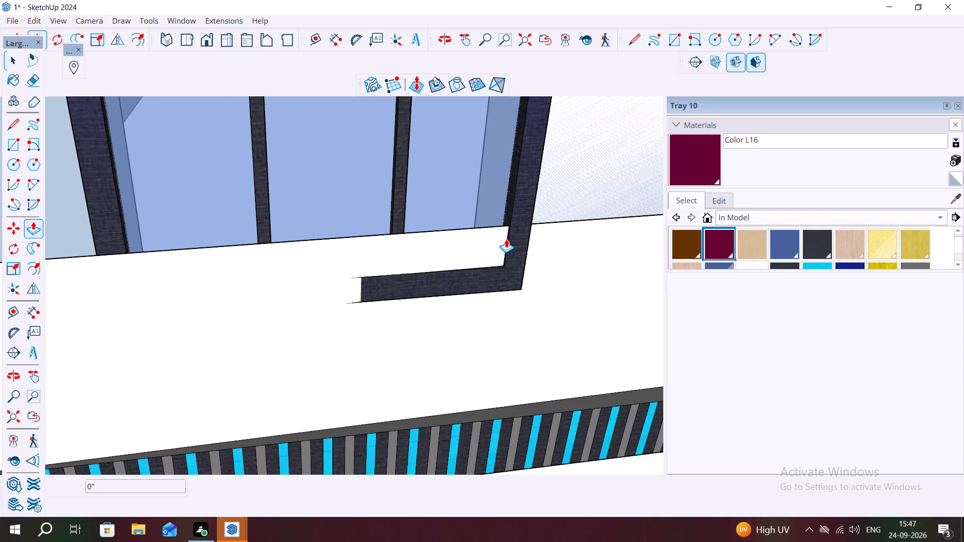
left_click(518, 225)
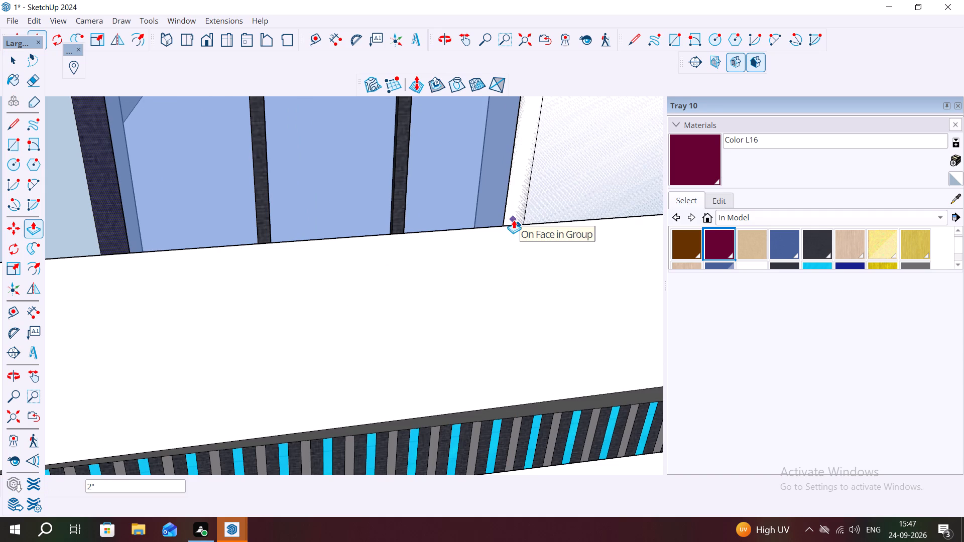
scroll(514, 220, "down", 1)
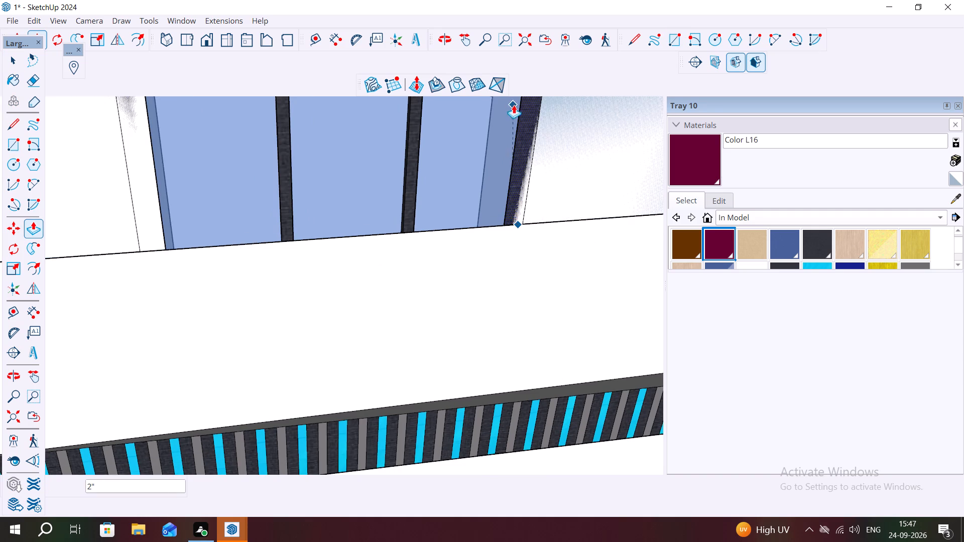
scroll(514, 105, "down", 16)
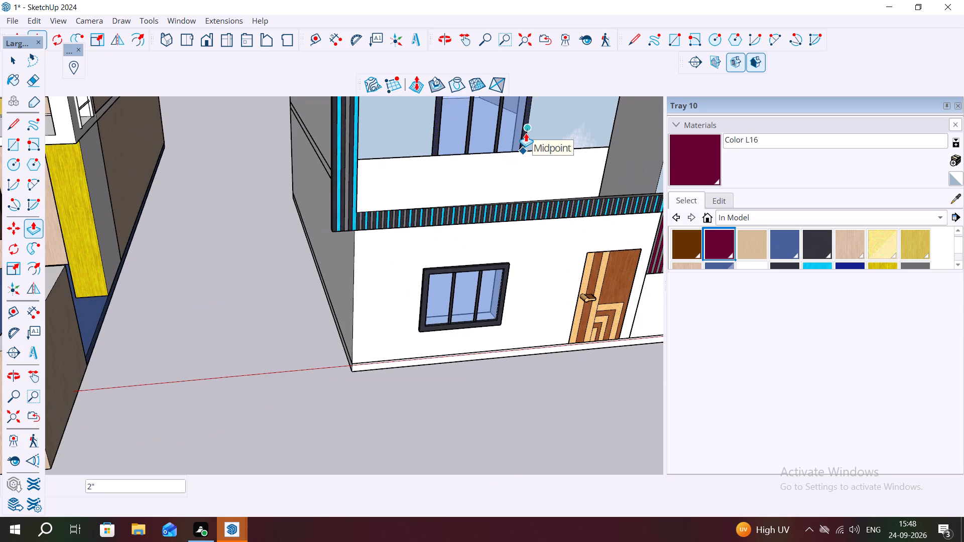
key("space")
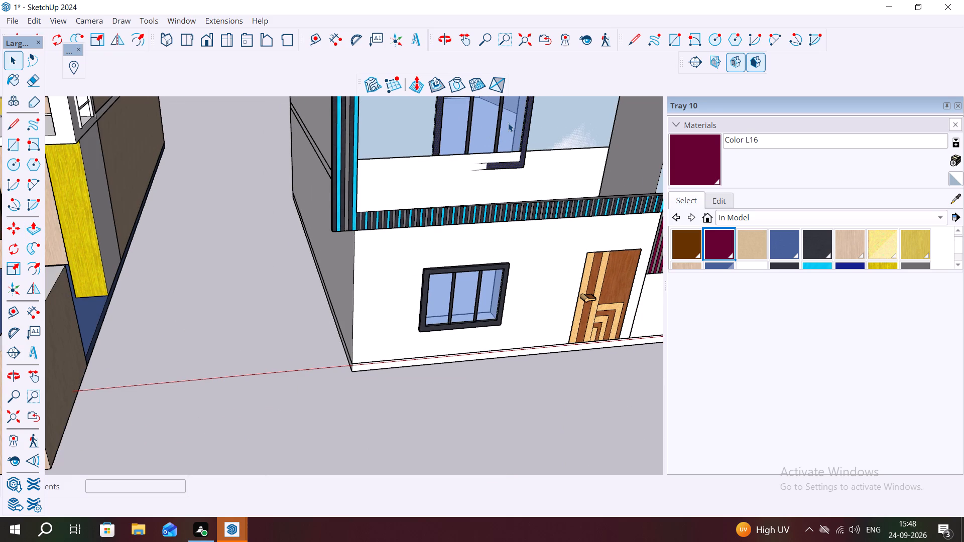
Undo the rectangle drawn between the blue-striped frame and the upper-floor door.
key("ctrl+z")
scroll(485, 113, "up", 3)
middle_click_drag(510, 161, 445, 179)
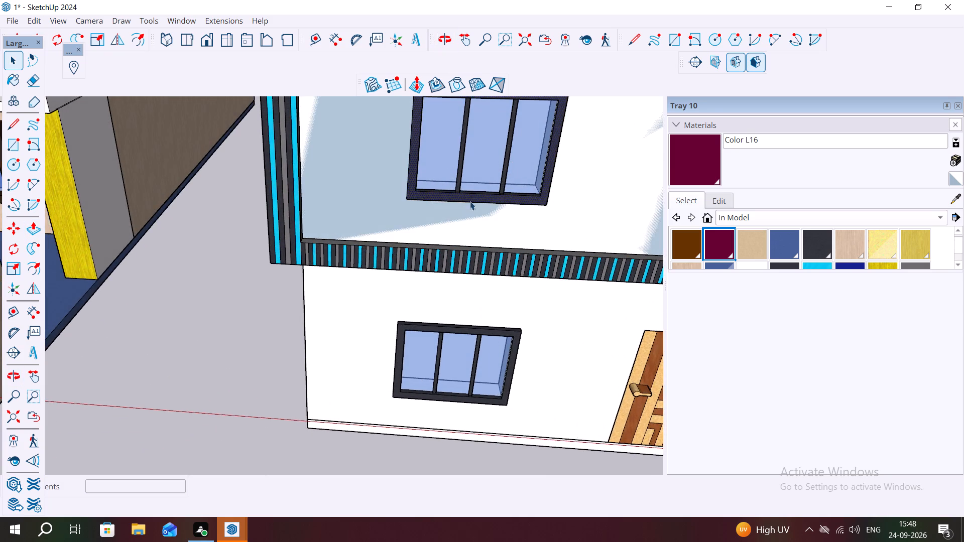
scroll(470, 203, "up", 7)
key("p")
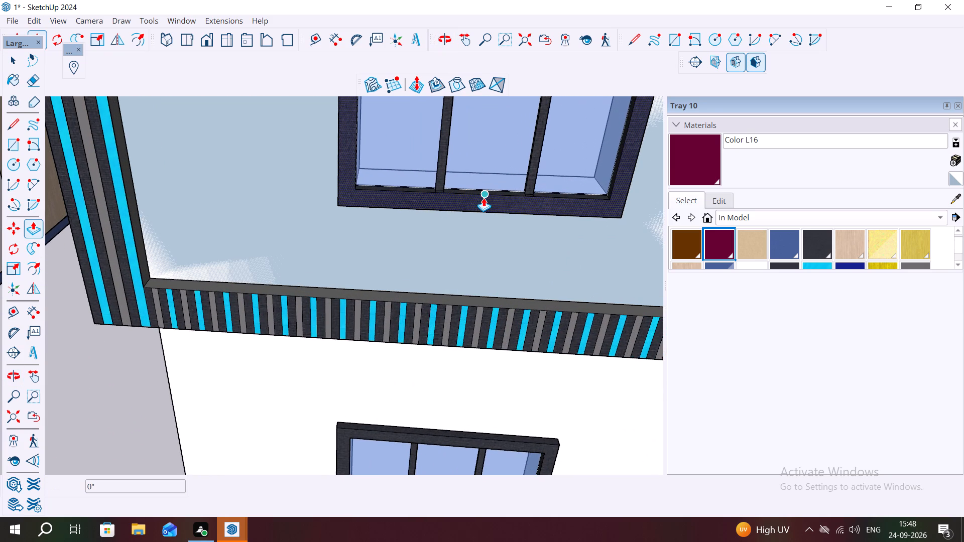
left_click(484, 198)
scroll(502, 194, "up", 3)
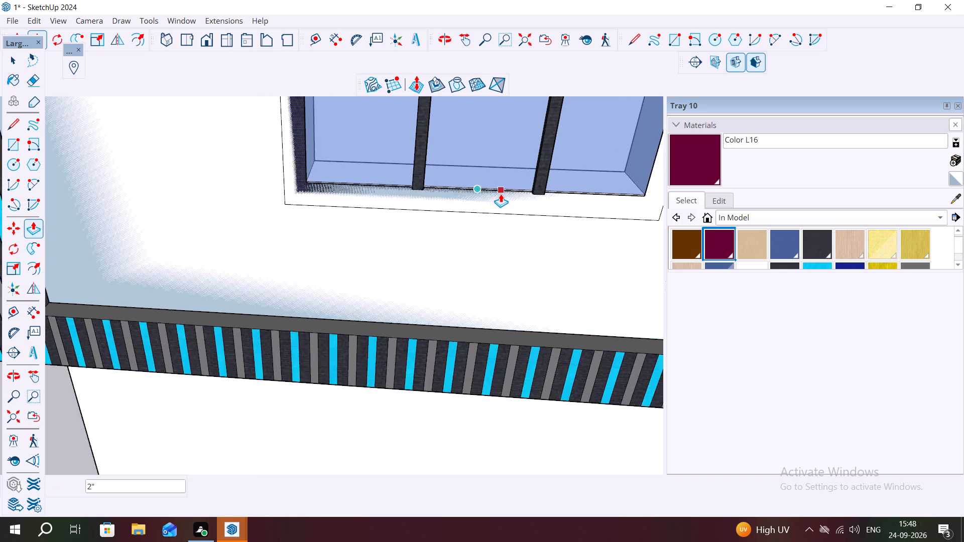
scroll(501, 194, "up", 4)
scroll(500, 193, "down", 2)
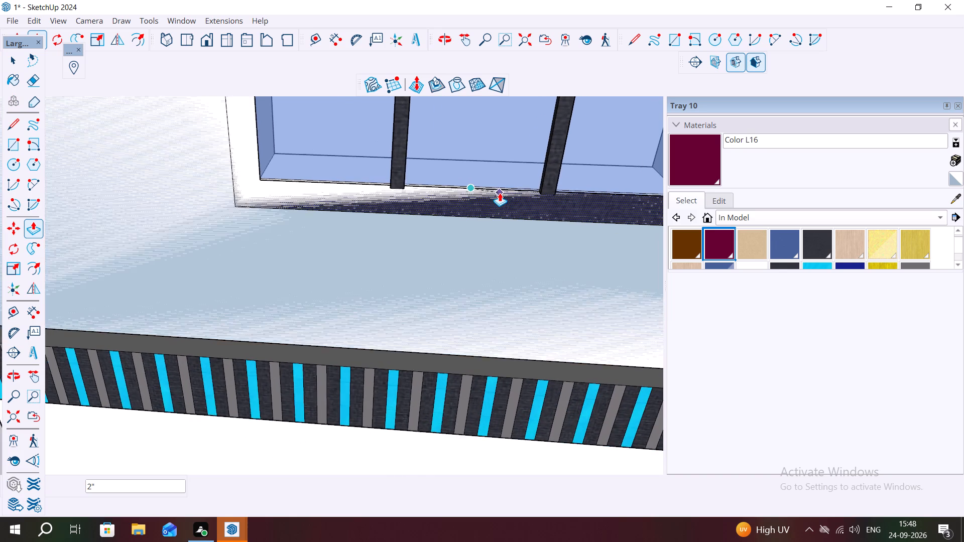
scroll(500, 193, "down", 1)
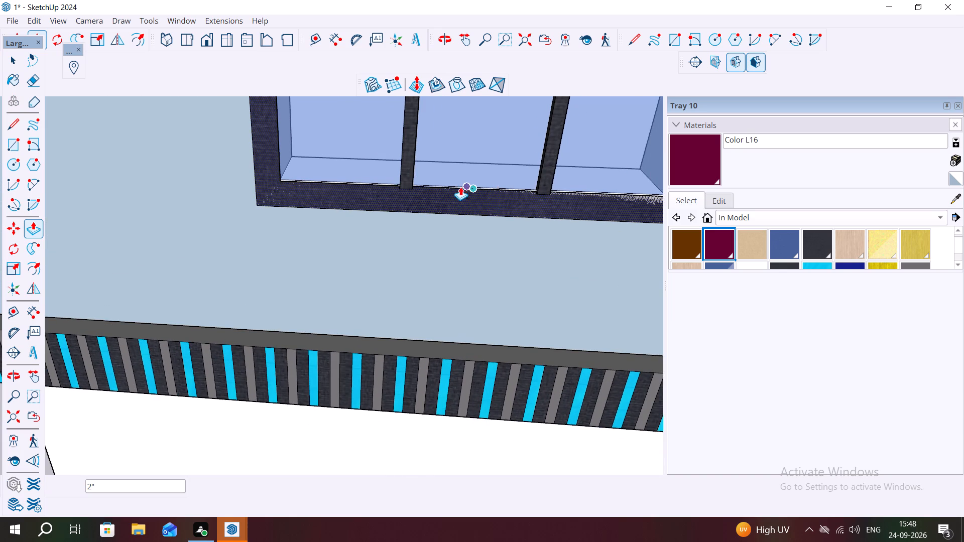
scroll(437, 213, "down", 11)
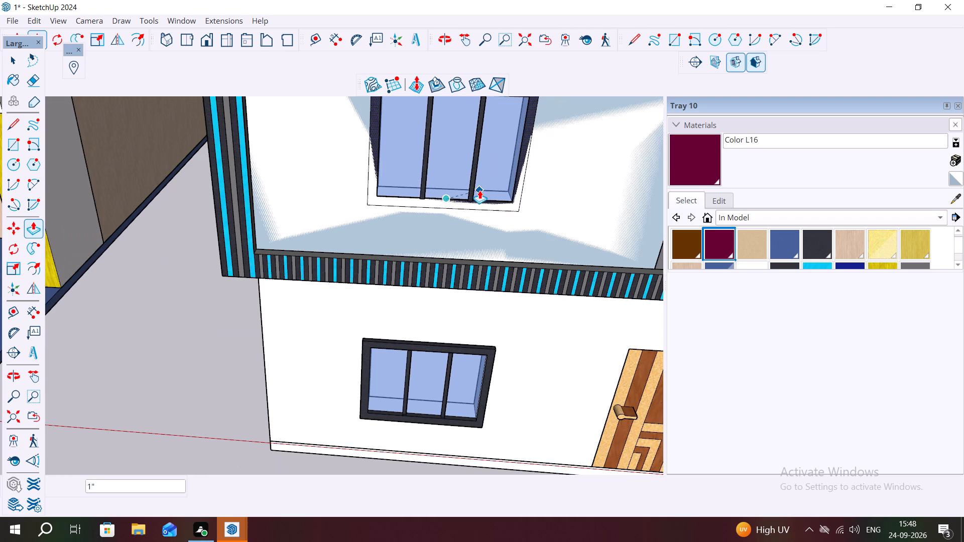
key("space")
Push/pull the upper-floor window frame's front face, finishing with an offset of about 1 11/16".
left_click(481, 205)
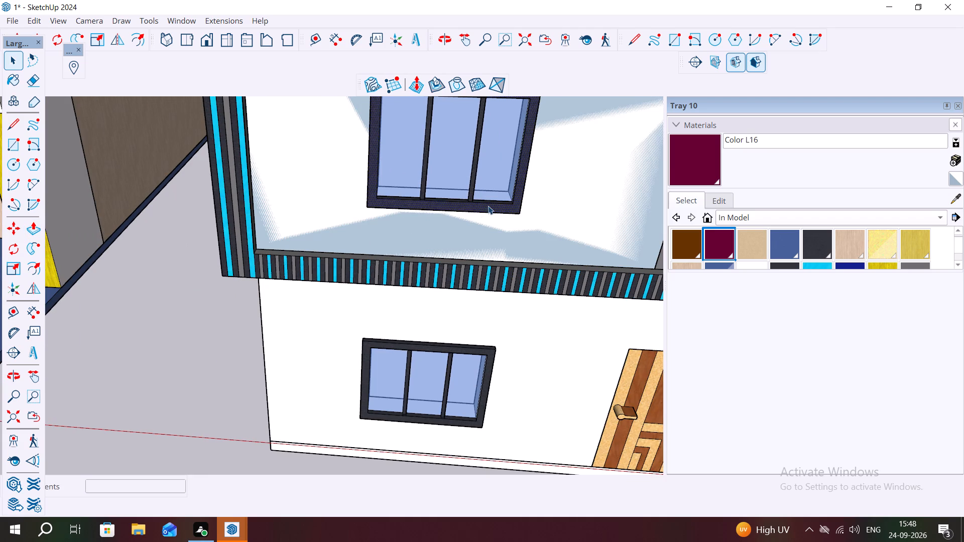
key("p")
left_click(489, 206)
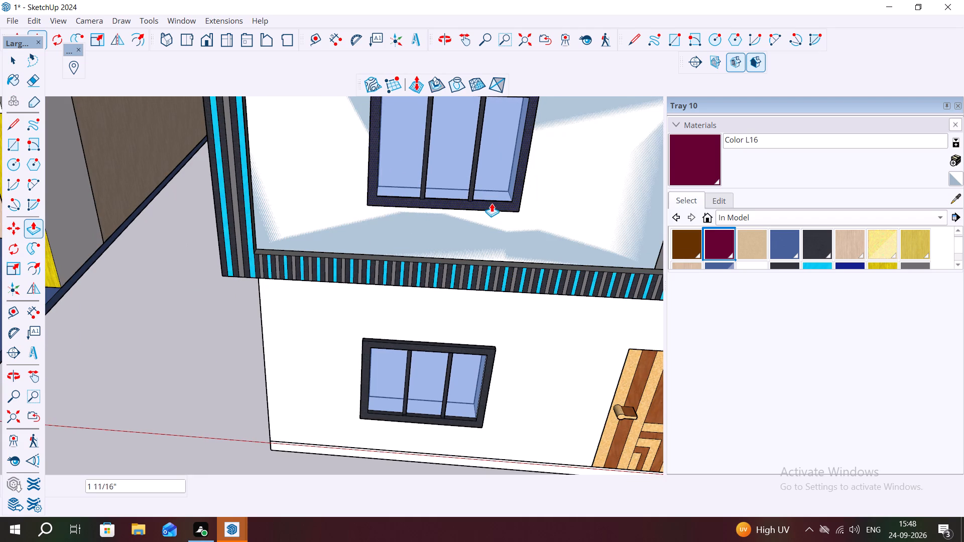
left_click(492, 203)
key("Escape")
key("space")
Draw a rectangle about 2' 9" by 12' 3" from the blue-striped frame's inner lower corner to the upper-floor door's edge.
key("r")
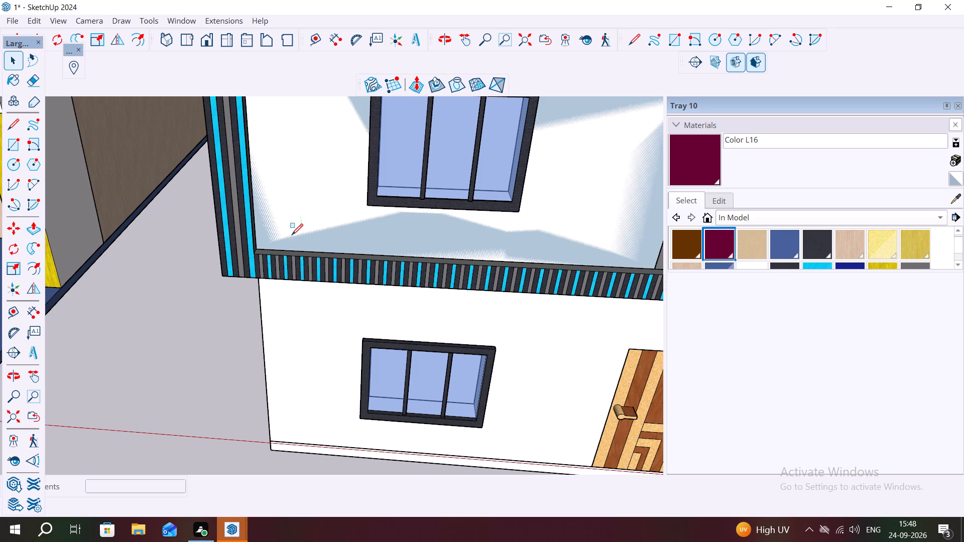
left_click(254, 251)
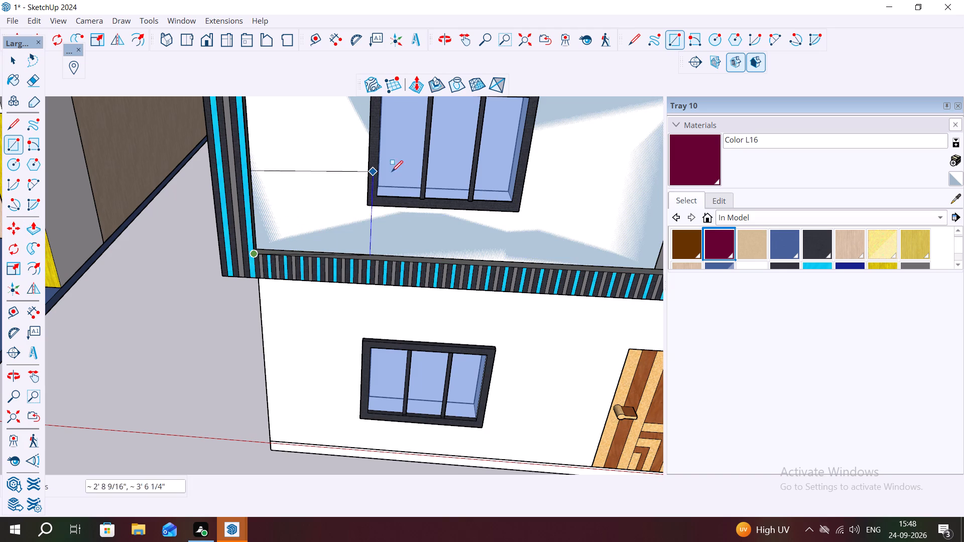
scroll(593, 176, "down", 4)
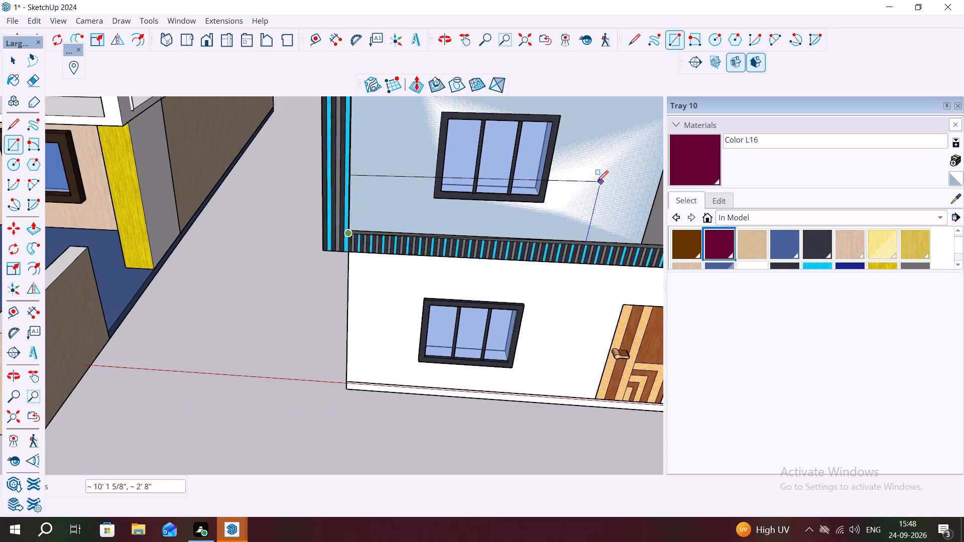
scroll(583, 181, "down", 2)
left_click(648, 185)
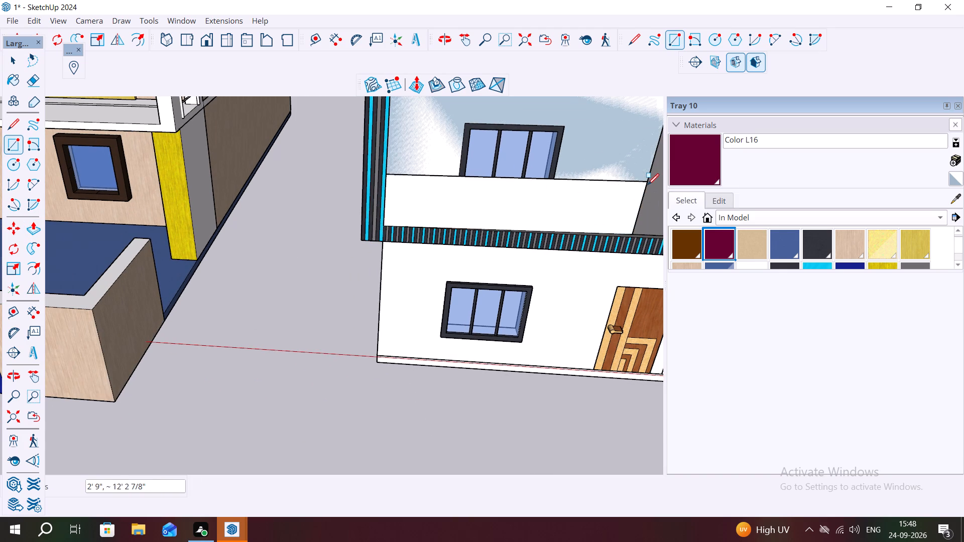
scroll(429, 199, "down", 2)
middle_click_drag(428, 172, 430, 117)
scroll(412, 179, "up", 3)
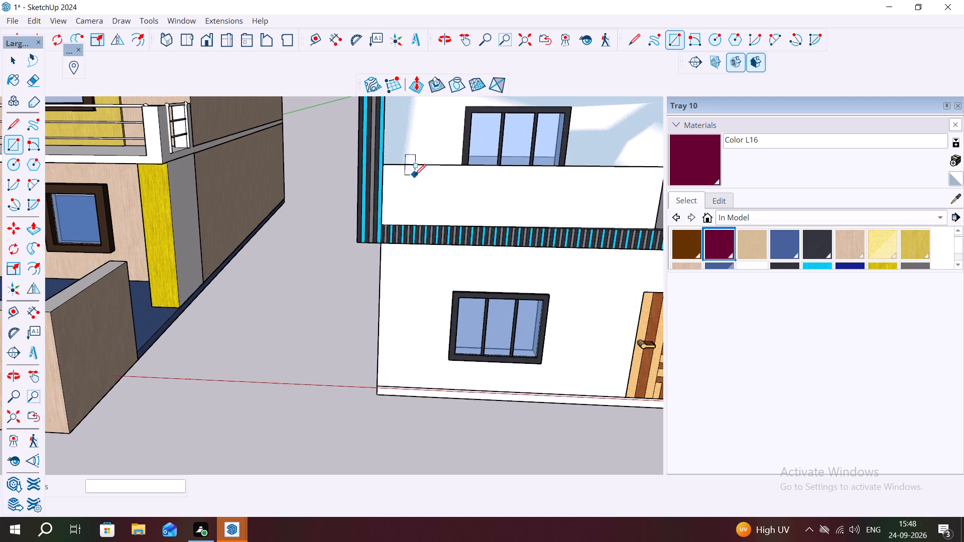
scroll(415, 175, "up", 3)
key("Escape")
key("space")
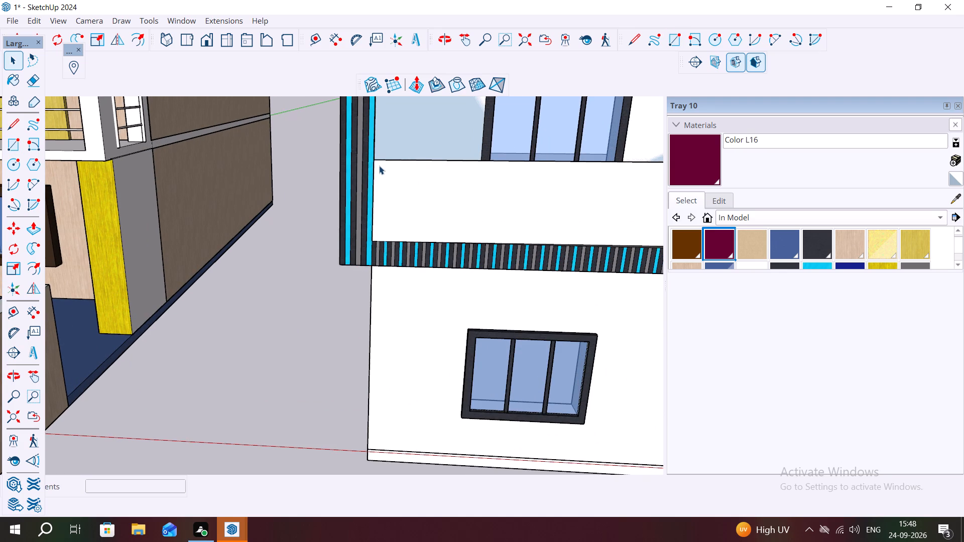
Draw a thin strip about 1 7/16" by 12' 3" along the top edge of the low upper-floor panel.
key("r")
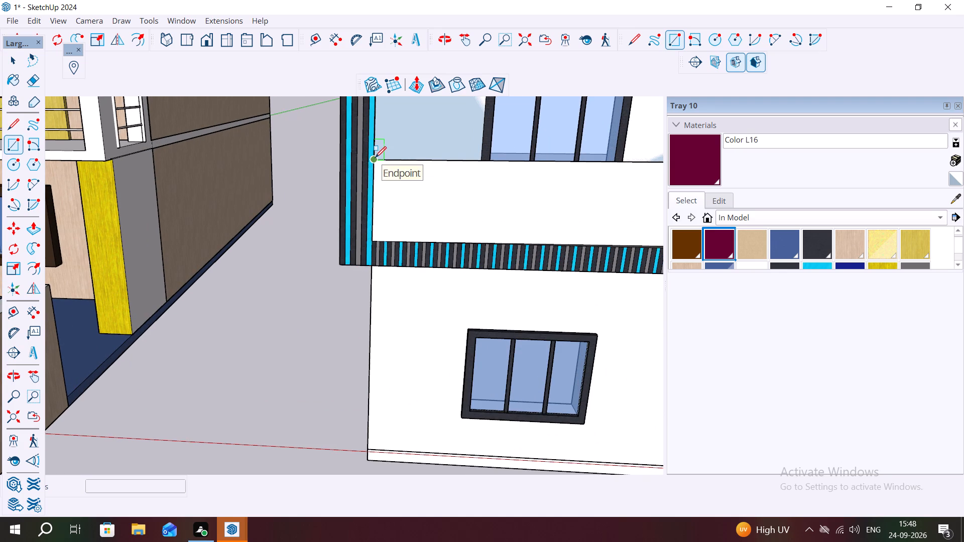
left_click(375, 162)
scroll(286, 141, "down", 3)
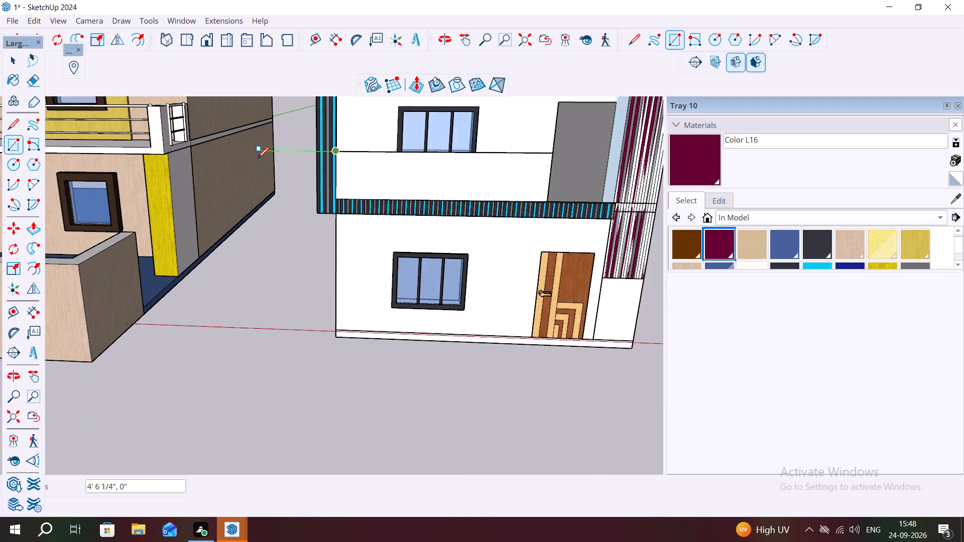
scroll(258, 158, "down", 2)
scroll(442, 155, "up", 5)
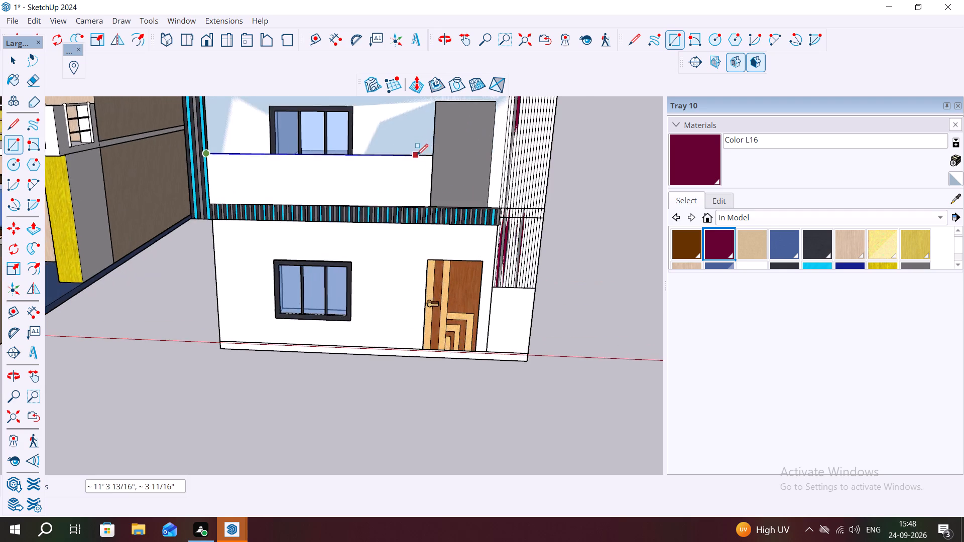
scroll(417, 155, "up", 9)
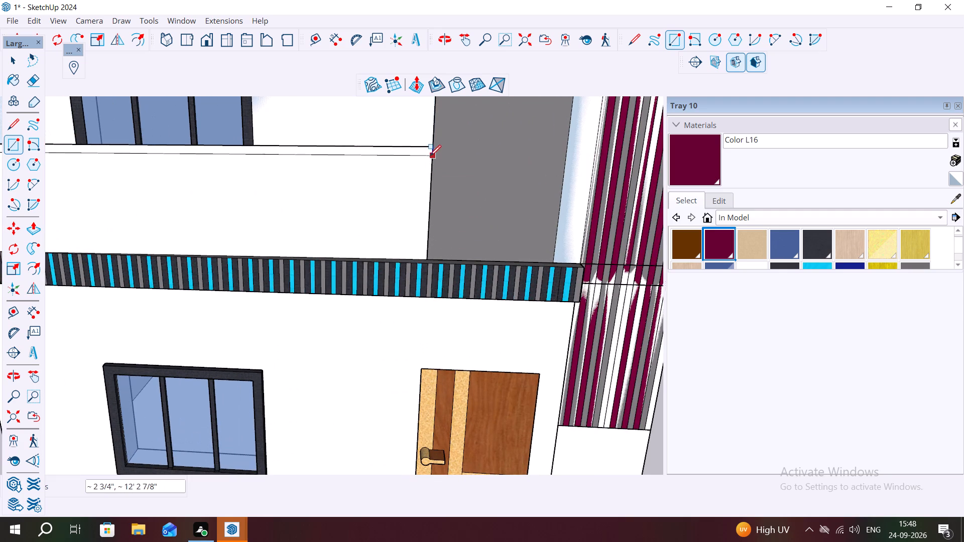
scroll(431, 154, "up", 5)
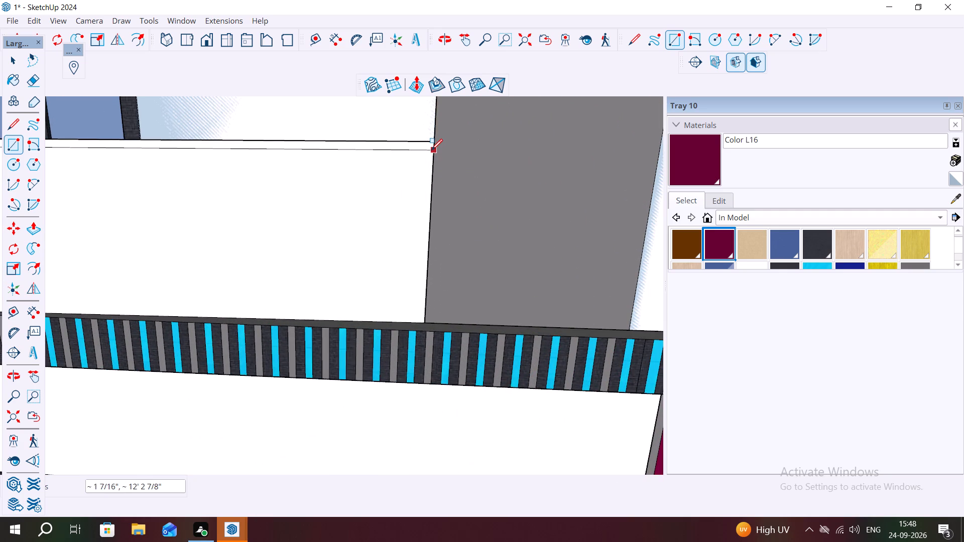
left_click(431, 150)
key("Escape")
key("space")
Copy the thin strip down to the panel's bottom edge and divide the distance into 10 evenly spaced copies.
double_click(423, 145)
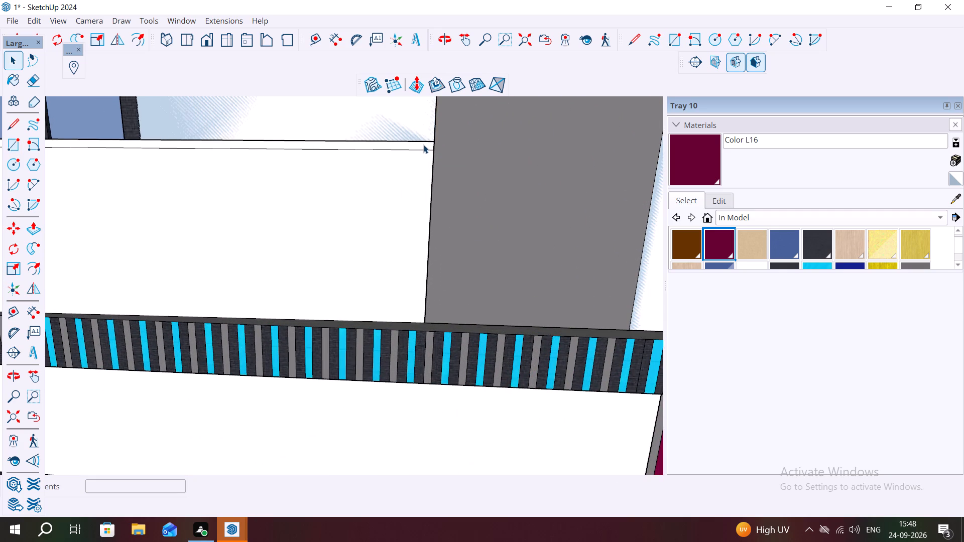
key("m")
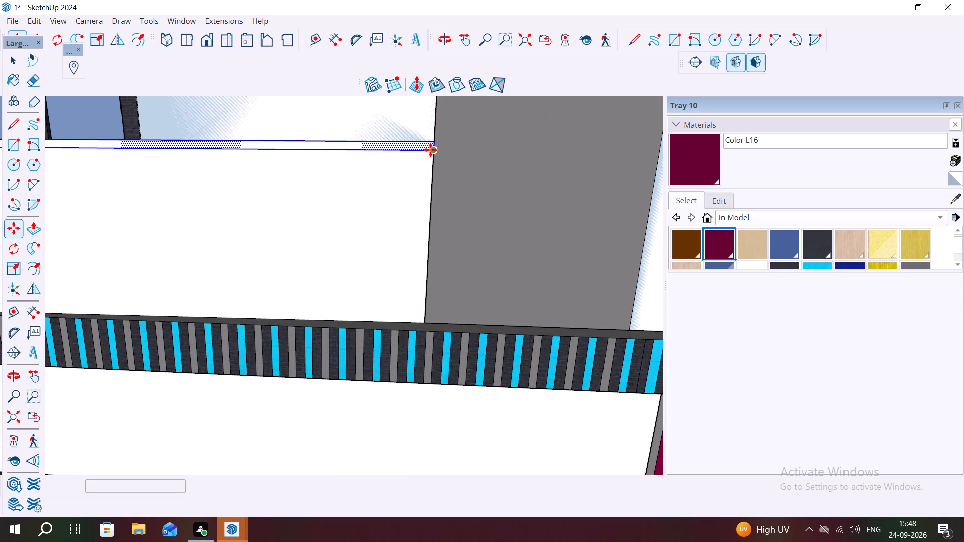
left_click(430, 150)
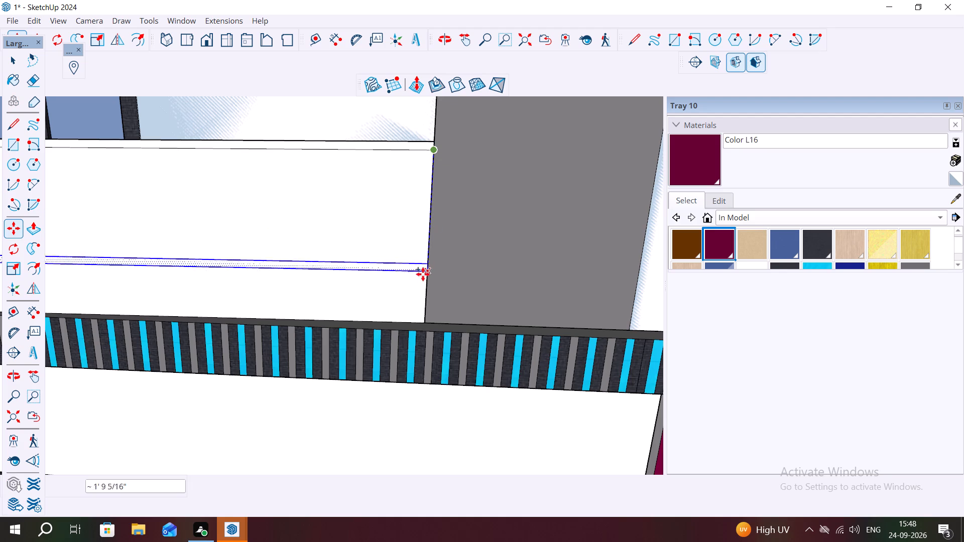
left_click(424, 322)
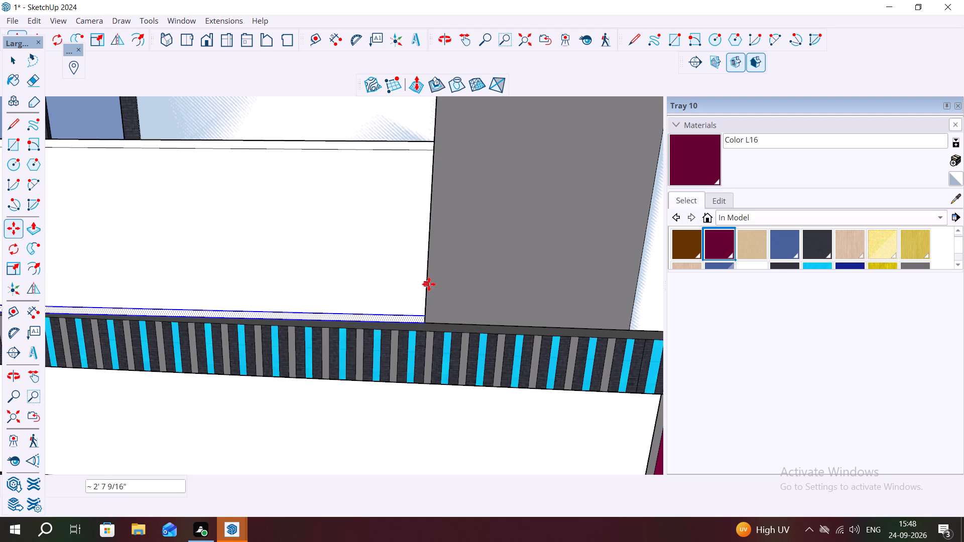
type("10/")
key("Return")
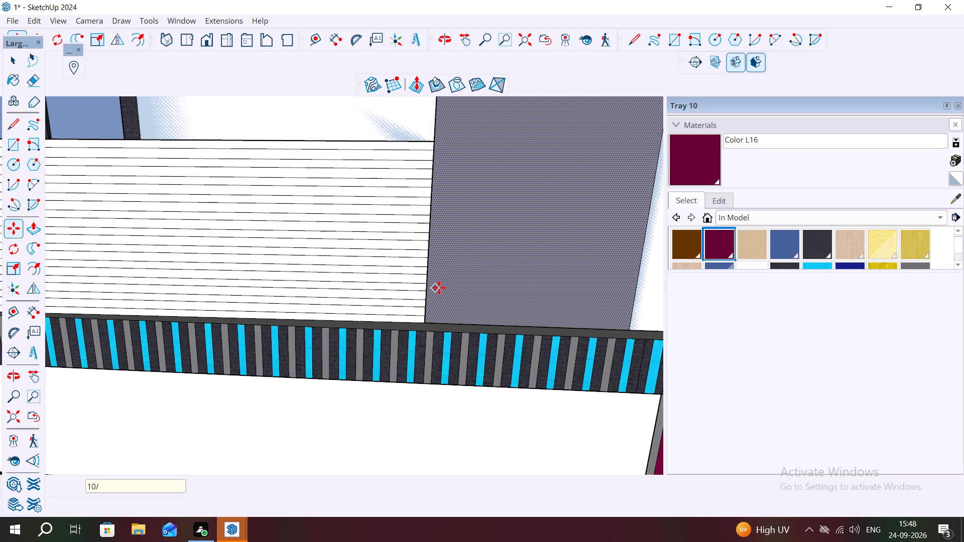
key("space")
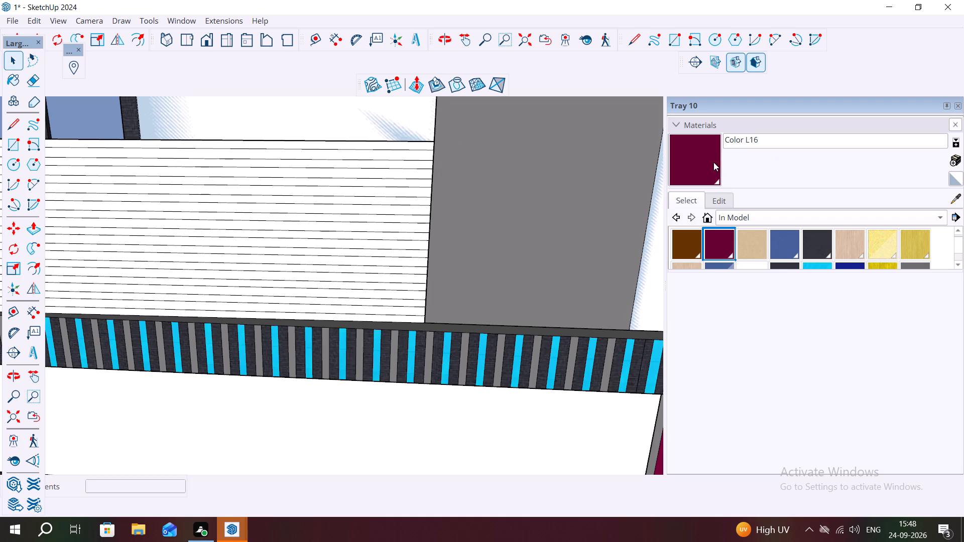
Paint the upper six bands between the panel's thin horizontal strips with maroon Color L16.
left_click(708, 161)
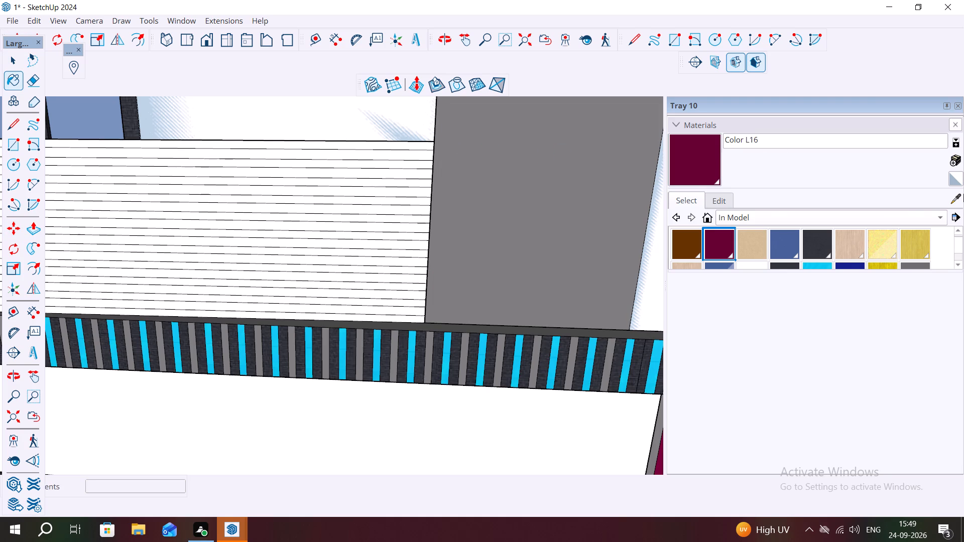
left_click(957, 196)
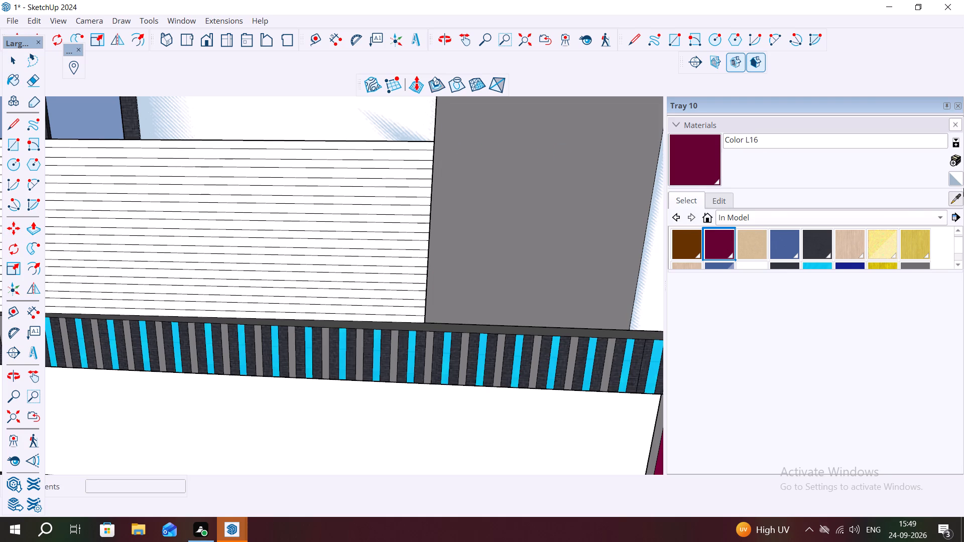
left_click(956, 197)
left_click(405, 152)
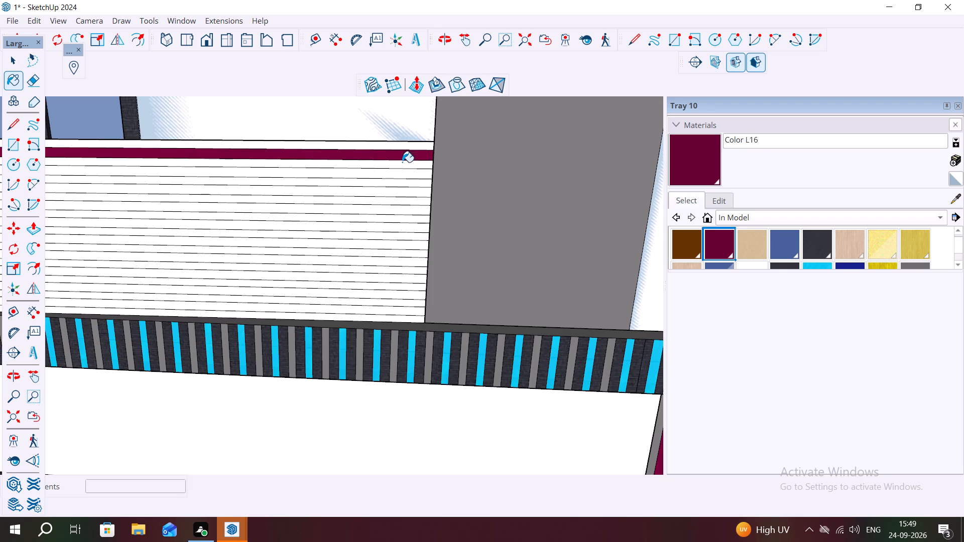
scroll(393, 179, "up", 5)
left_click(403, 174)
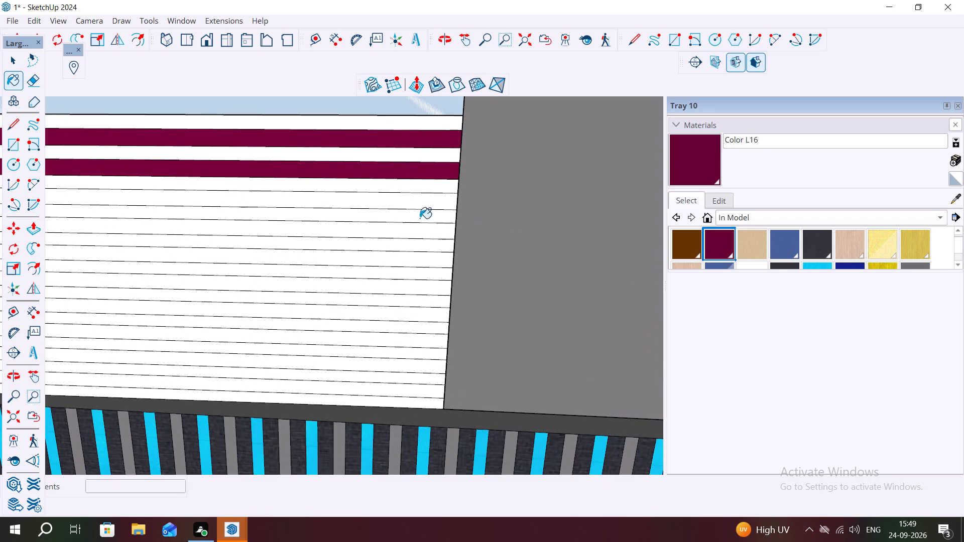
left_click(419, 207)
left_click(421, 236)
left_click(419, 265)
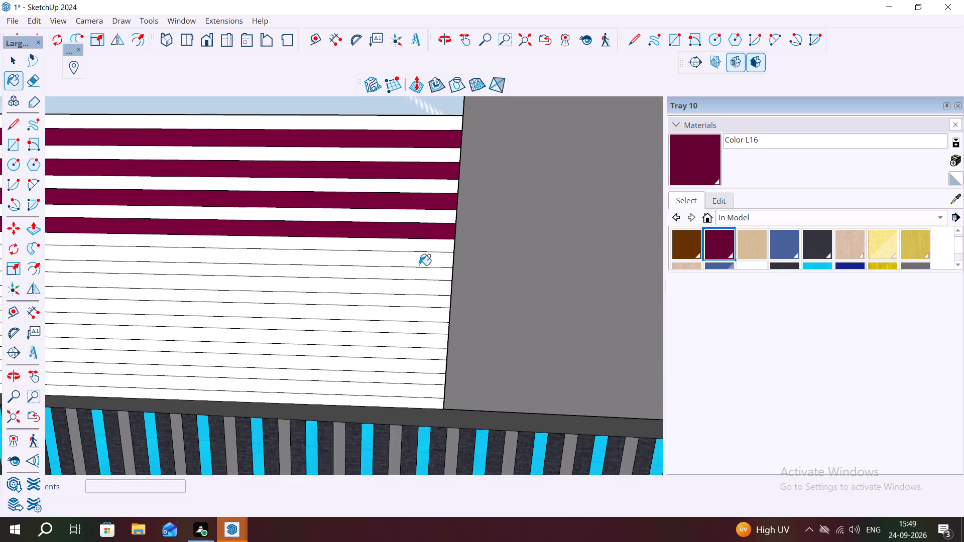
left_click(424, 293)
Paint the remaining four bands between the panel's lower strips with Color L16, keeping the alternating pattern.
left_click(429, 323)
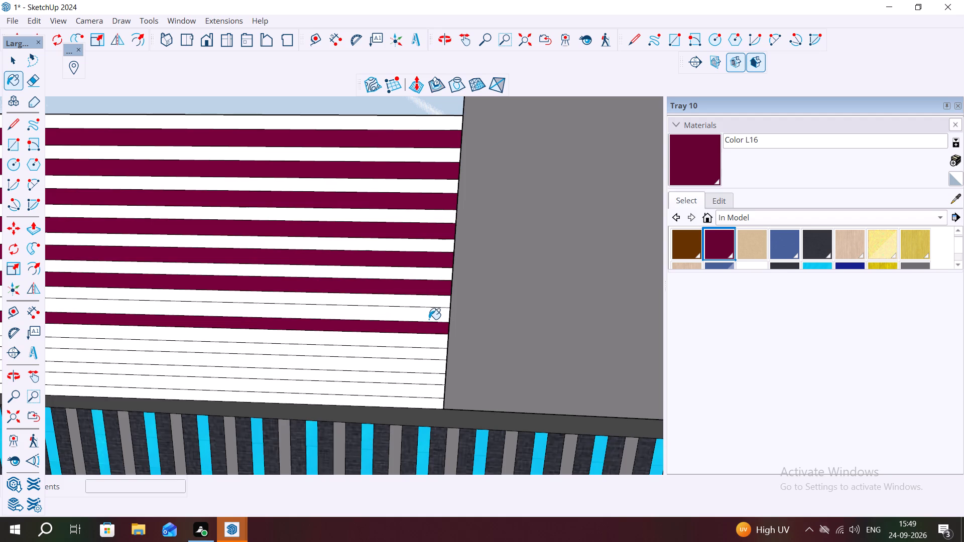
key("ctrl+z")
left_click(421, 320)
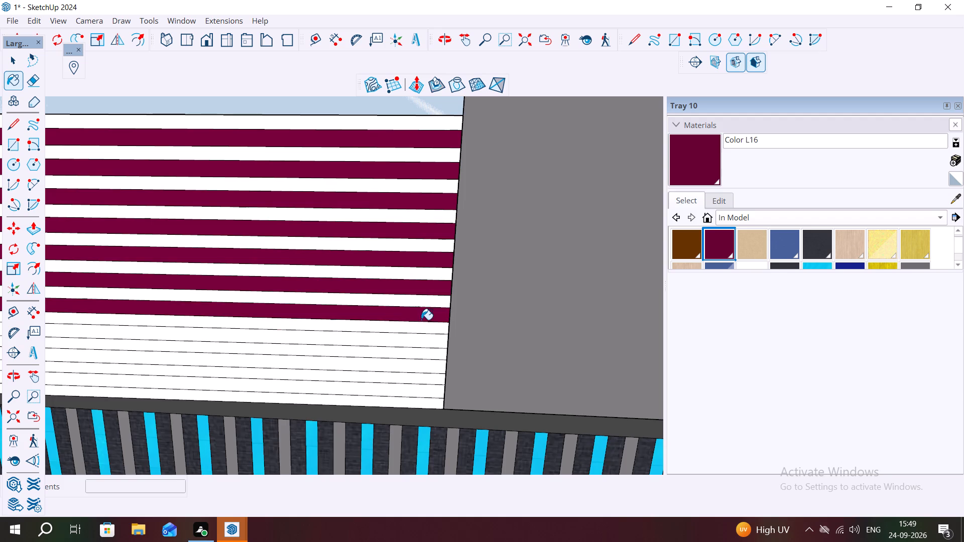
left_click(428, 349)
left_click(433, 348)
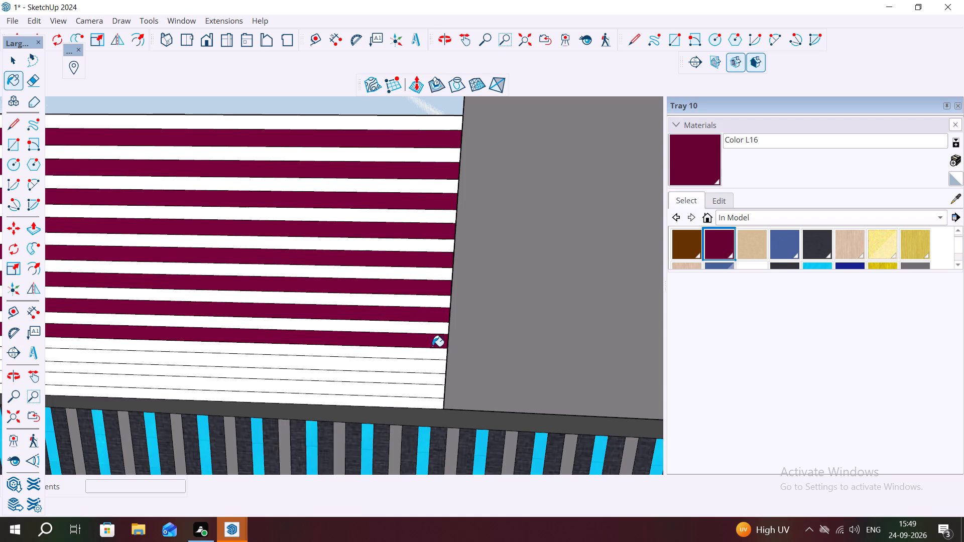
left_click(435, 373)
left_click(432, 374)
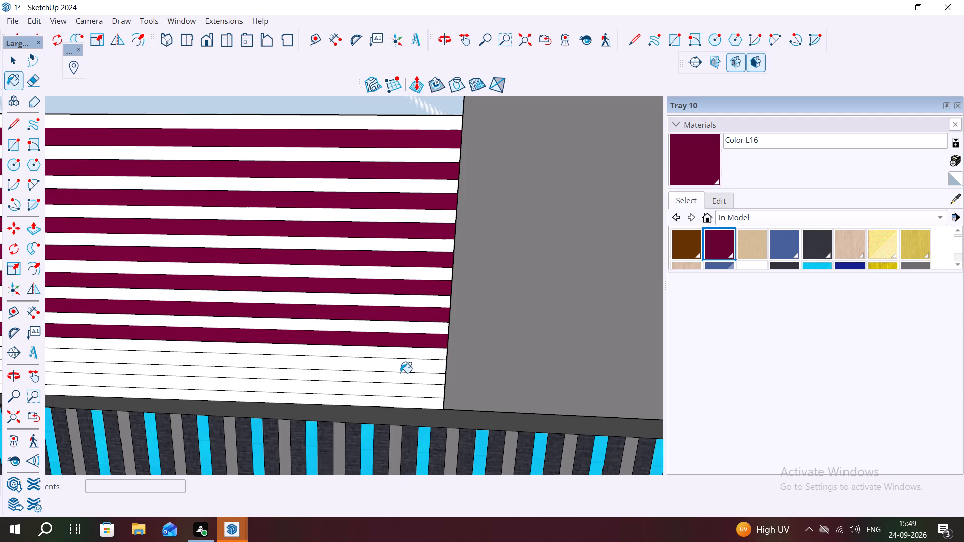
scroll(400, 373, "up", 2)
left_click(397, 367)
left_click(416, 399)
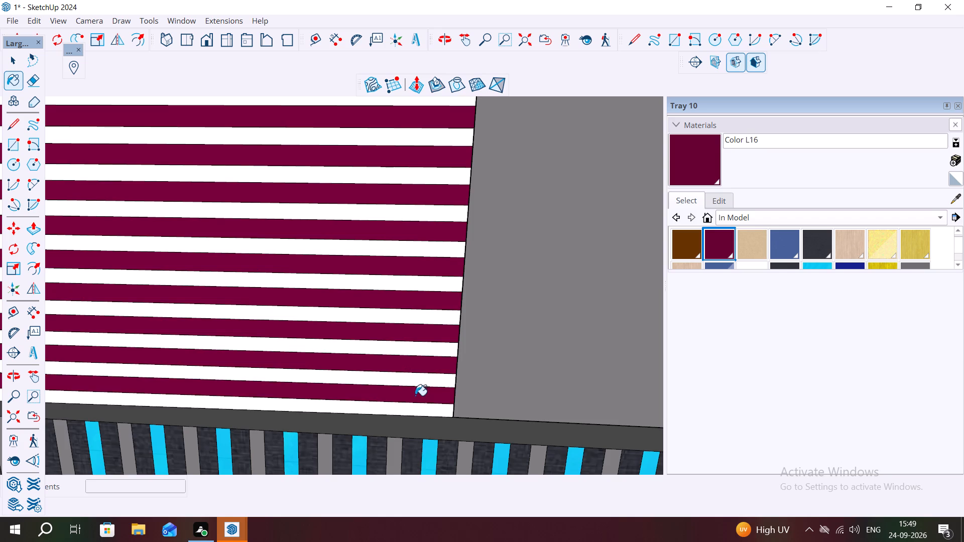
scroll(422, 375, "down", 13)
key("Escape")
key("space")
Examine the striped front panel and the maroon-striped column beside the upper-floor door.
scroll(461, 324, "down", 3)
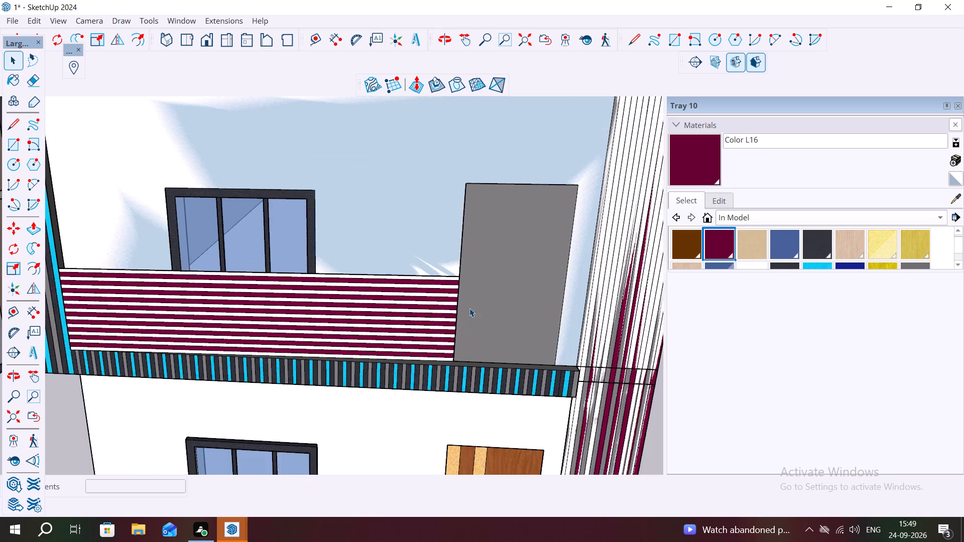
scroll(469, 308, "down", 7)
middle_click_drag(506, 311, 554, 290)
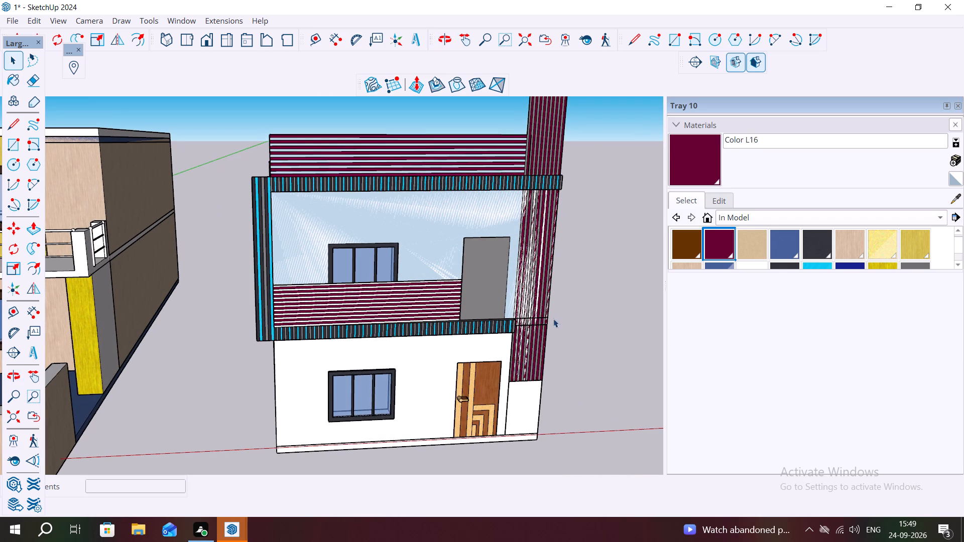
middle_click_drag(549, 325, 518, 335)
middle_click_drag(517, 283, 551, 290)
scroll(514, 276, "up", 2)
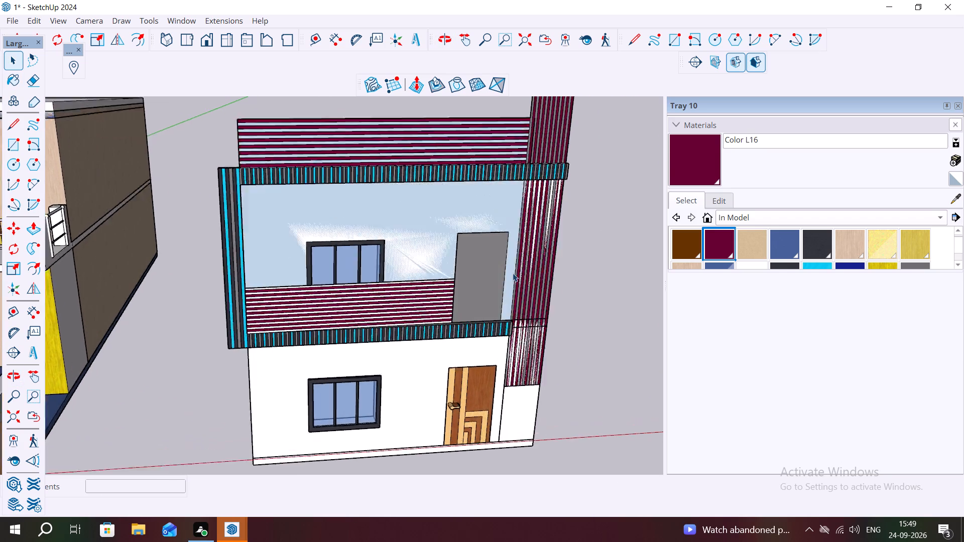
scroll(513, 273, "up", 14)
scroll(514, 351, "down", 1)
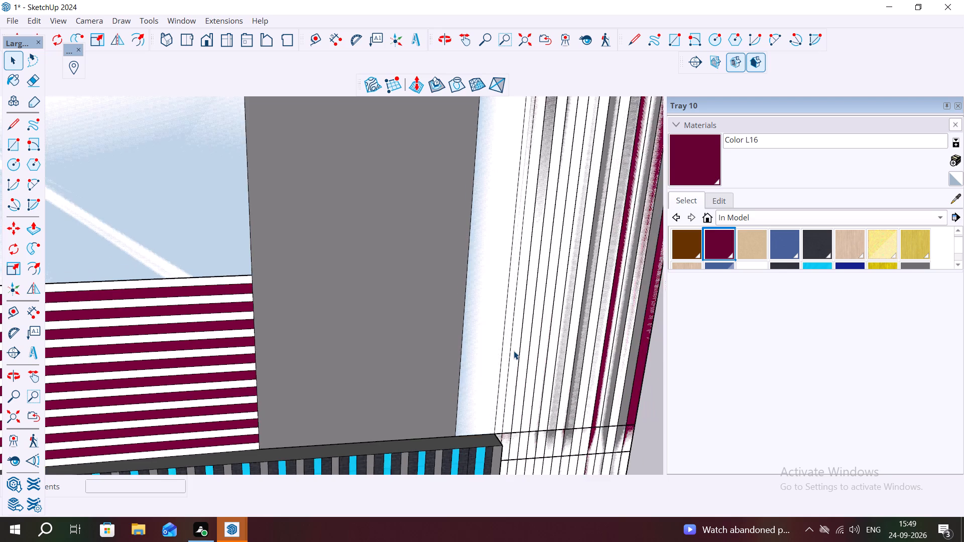
scroll(514, 351, "down", 12)
scroll(551, 240, "up", 1)
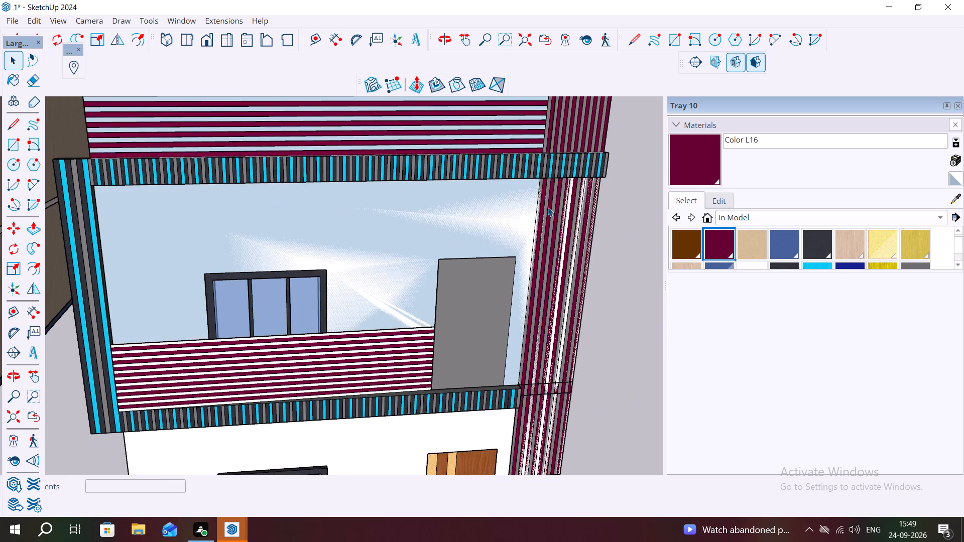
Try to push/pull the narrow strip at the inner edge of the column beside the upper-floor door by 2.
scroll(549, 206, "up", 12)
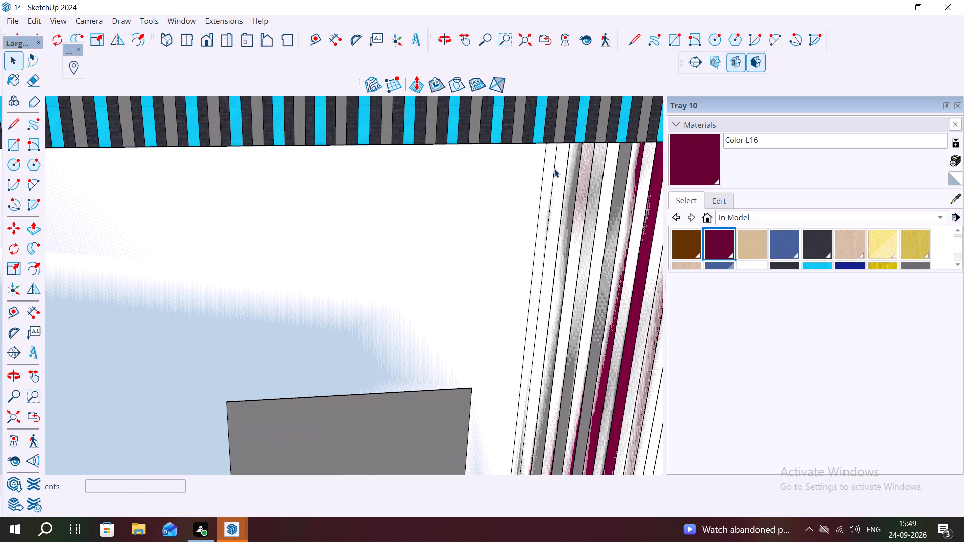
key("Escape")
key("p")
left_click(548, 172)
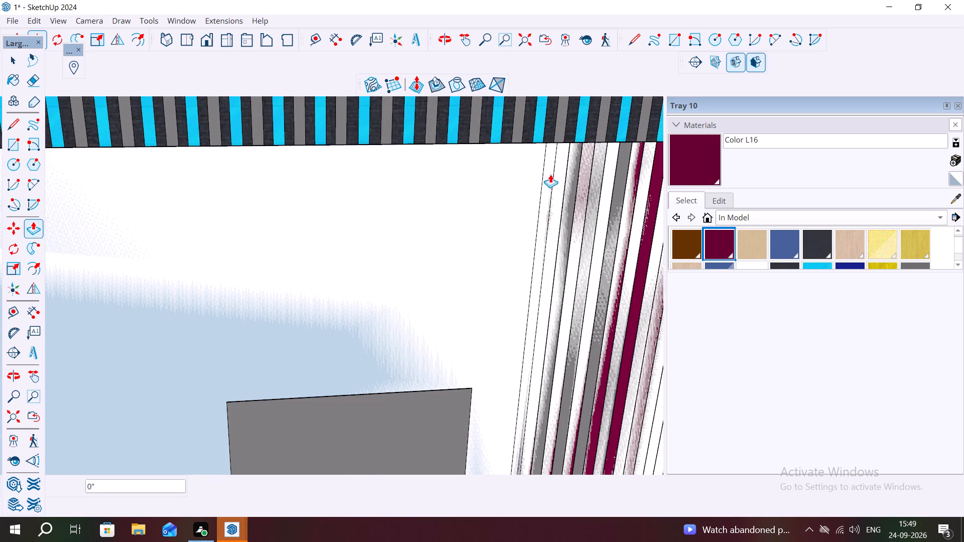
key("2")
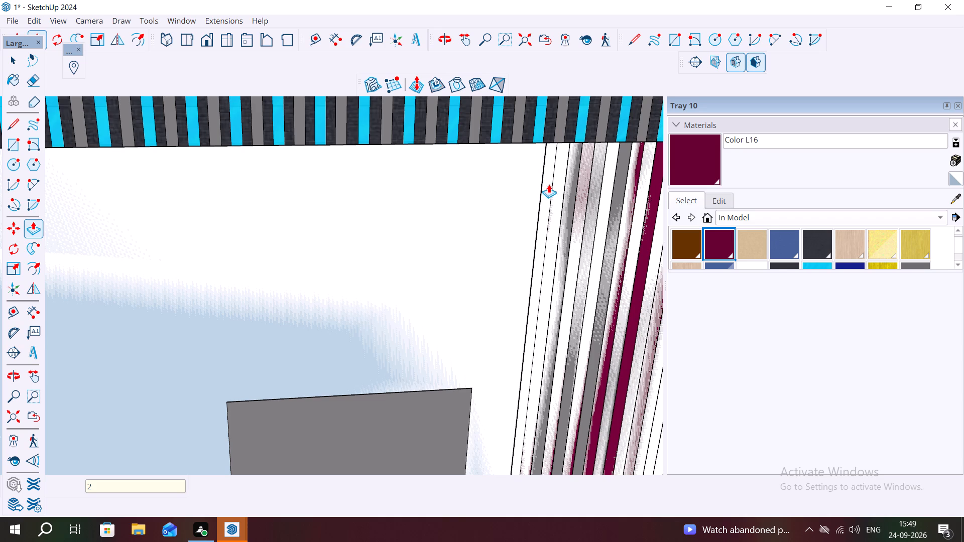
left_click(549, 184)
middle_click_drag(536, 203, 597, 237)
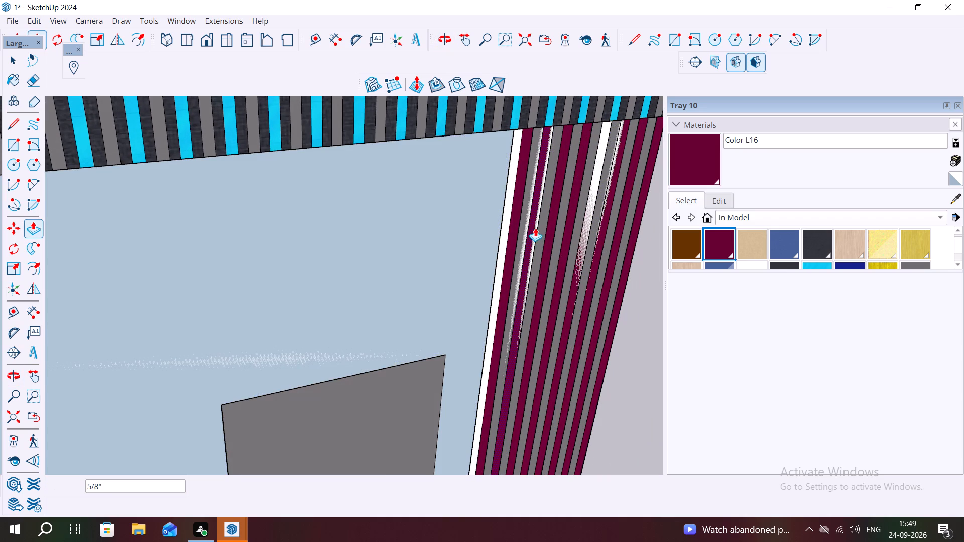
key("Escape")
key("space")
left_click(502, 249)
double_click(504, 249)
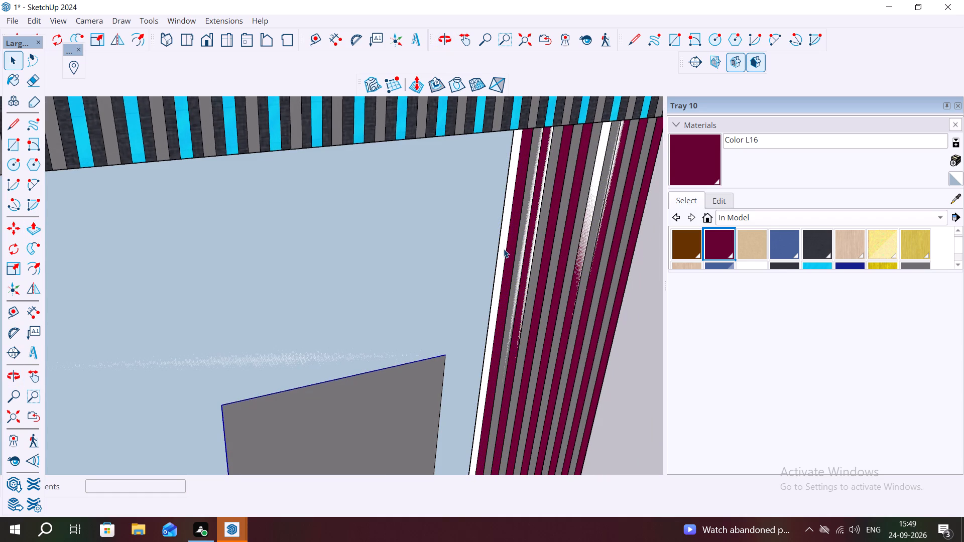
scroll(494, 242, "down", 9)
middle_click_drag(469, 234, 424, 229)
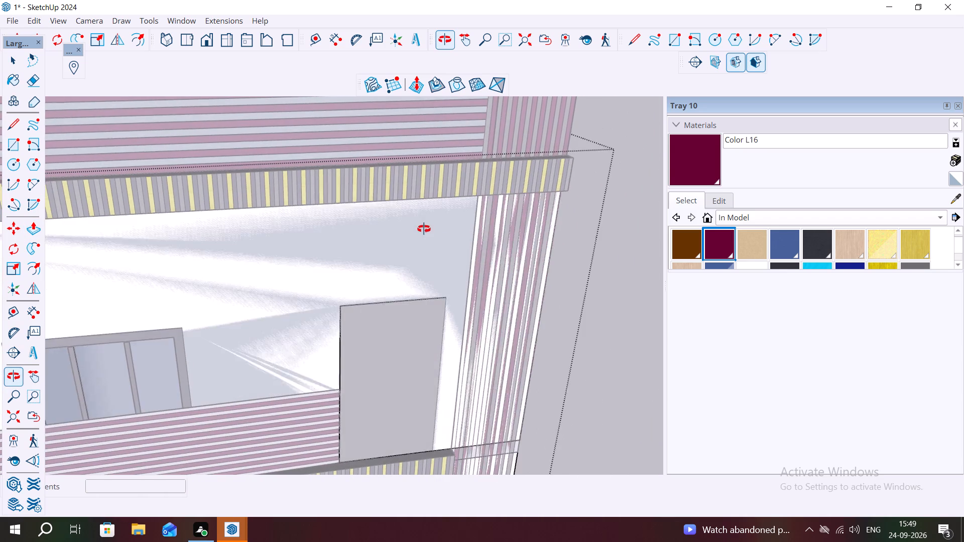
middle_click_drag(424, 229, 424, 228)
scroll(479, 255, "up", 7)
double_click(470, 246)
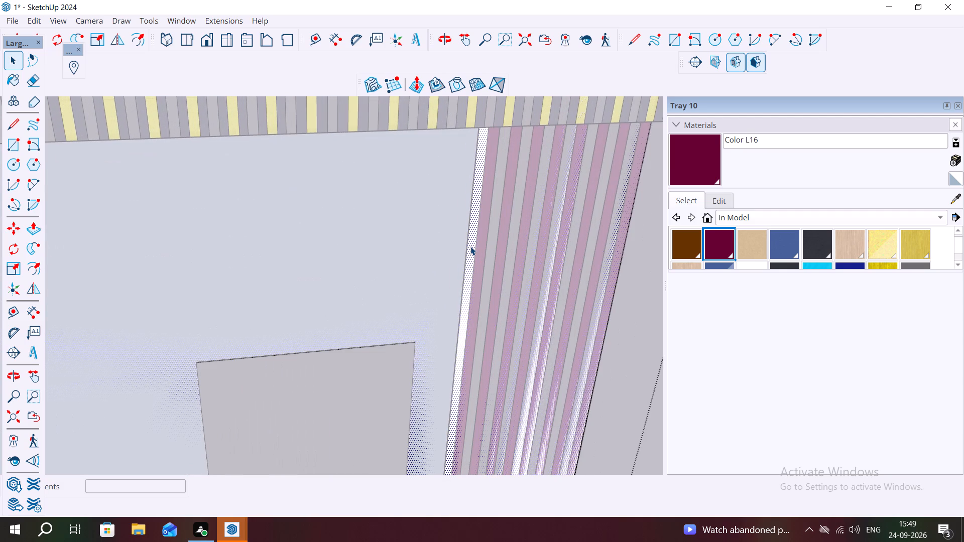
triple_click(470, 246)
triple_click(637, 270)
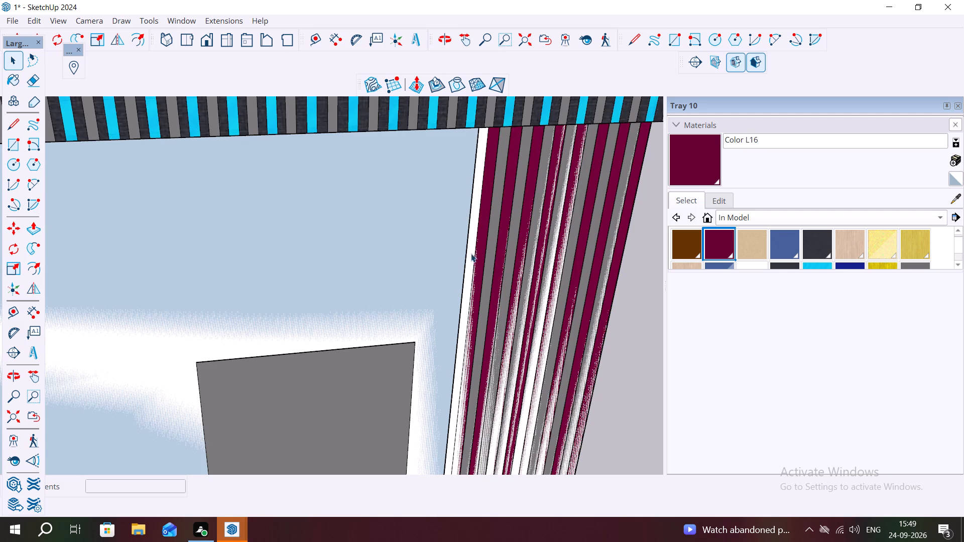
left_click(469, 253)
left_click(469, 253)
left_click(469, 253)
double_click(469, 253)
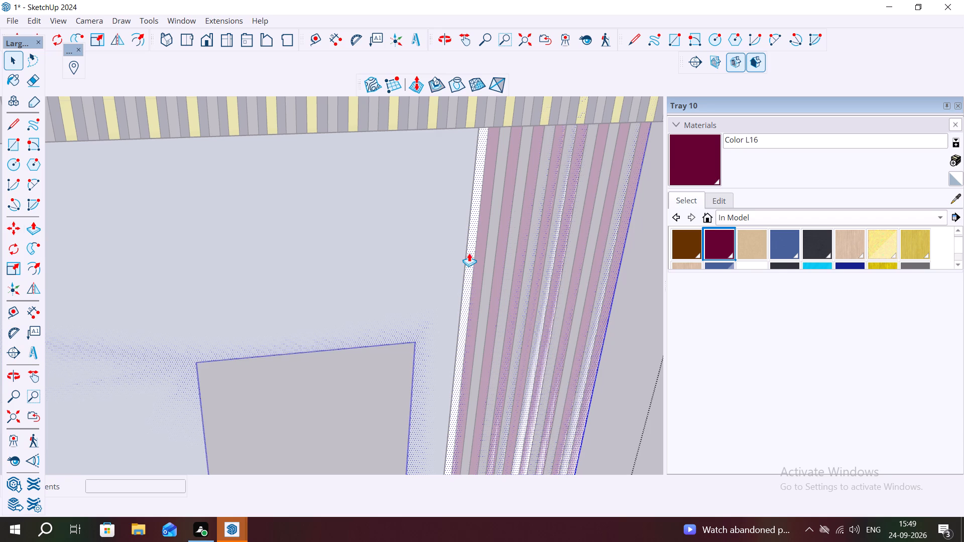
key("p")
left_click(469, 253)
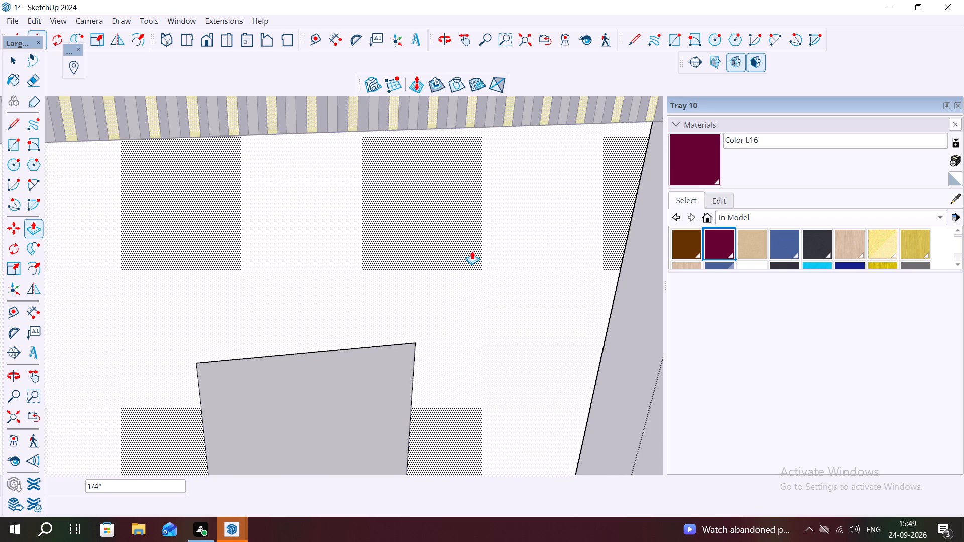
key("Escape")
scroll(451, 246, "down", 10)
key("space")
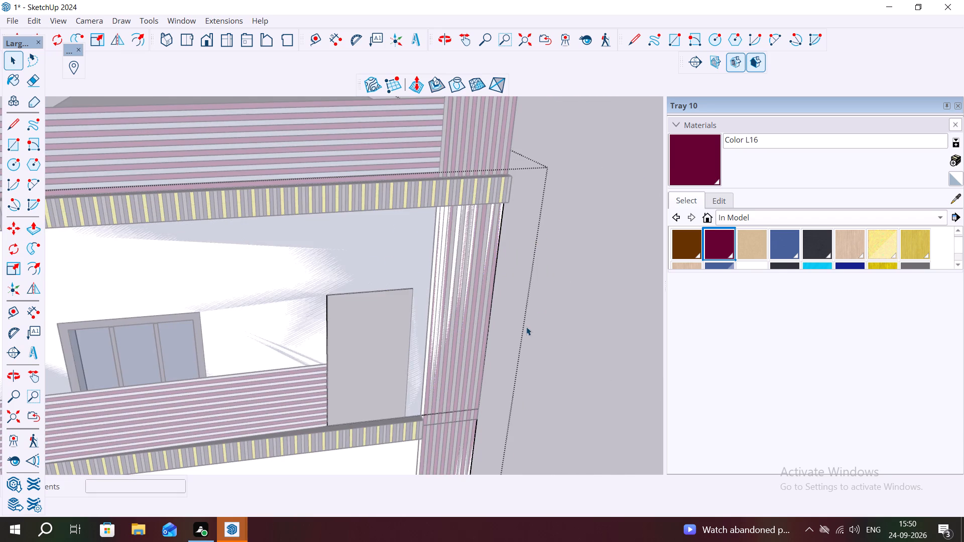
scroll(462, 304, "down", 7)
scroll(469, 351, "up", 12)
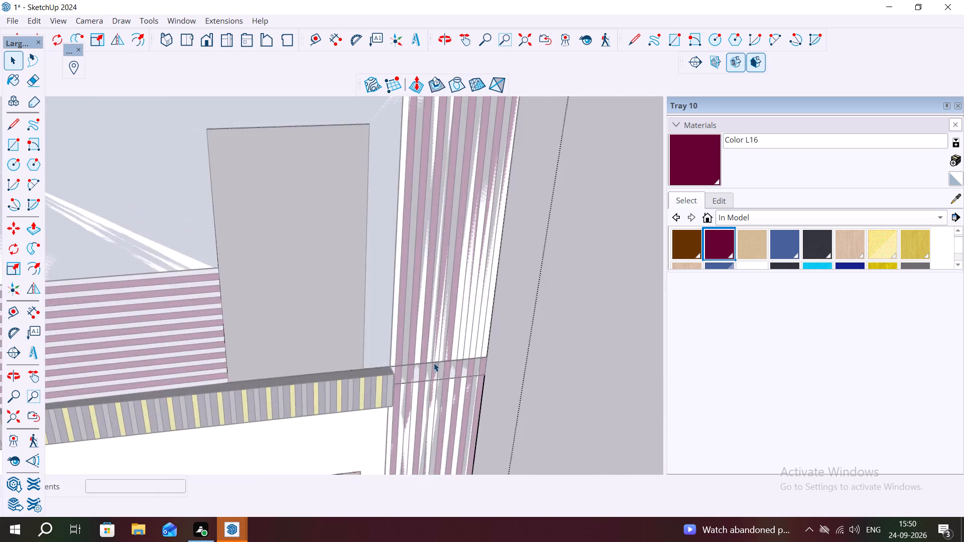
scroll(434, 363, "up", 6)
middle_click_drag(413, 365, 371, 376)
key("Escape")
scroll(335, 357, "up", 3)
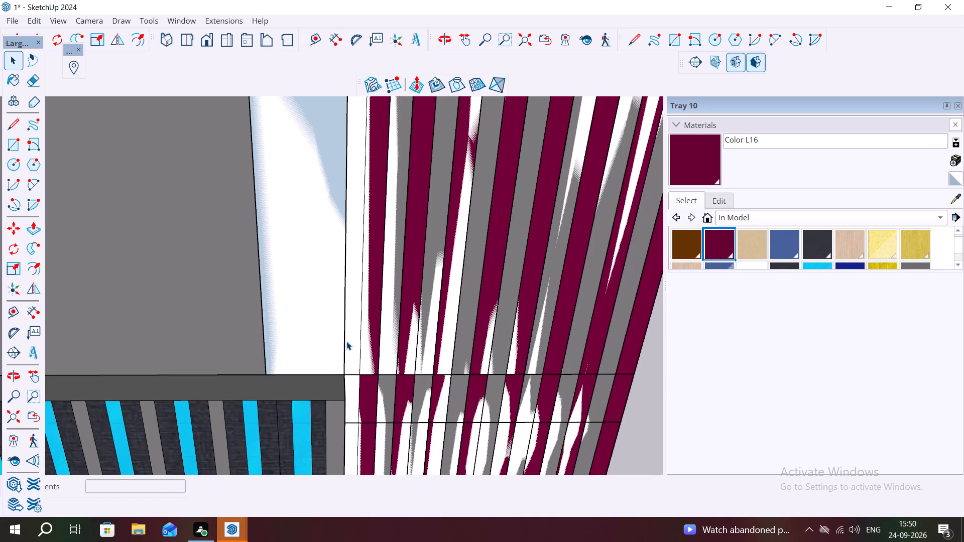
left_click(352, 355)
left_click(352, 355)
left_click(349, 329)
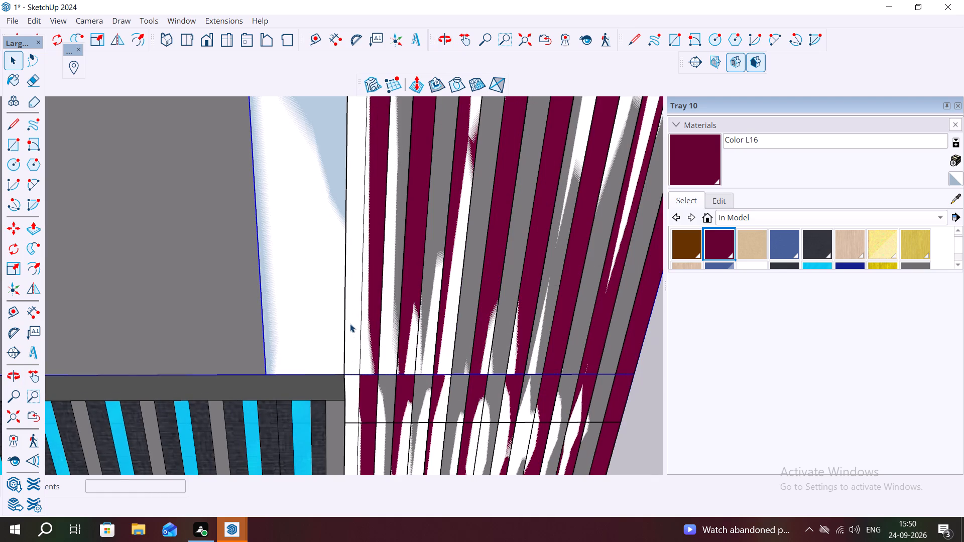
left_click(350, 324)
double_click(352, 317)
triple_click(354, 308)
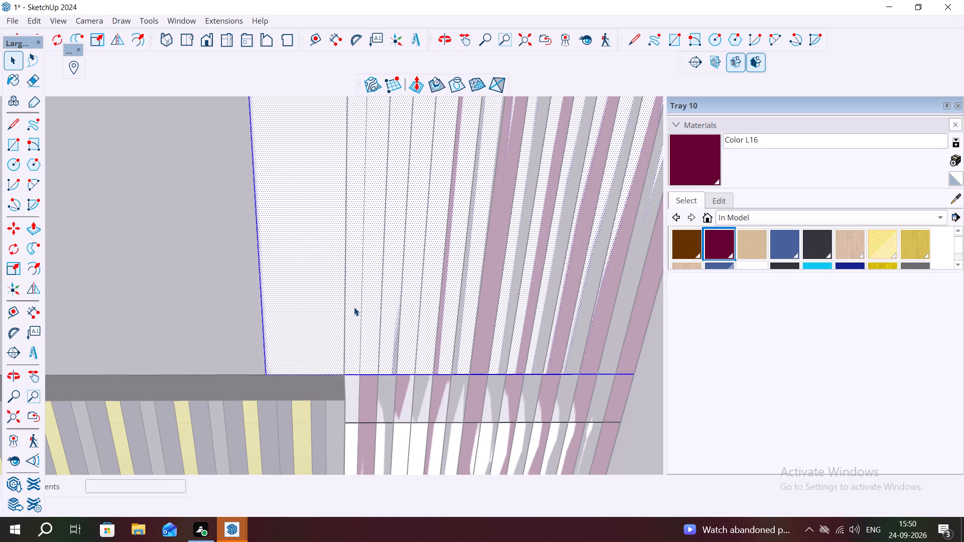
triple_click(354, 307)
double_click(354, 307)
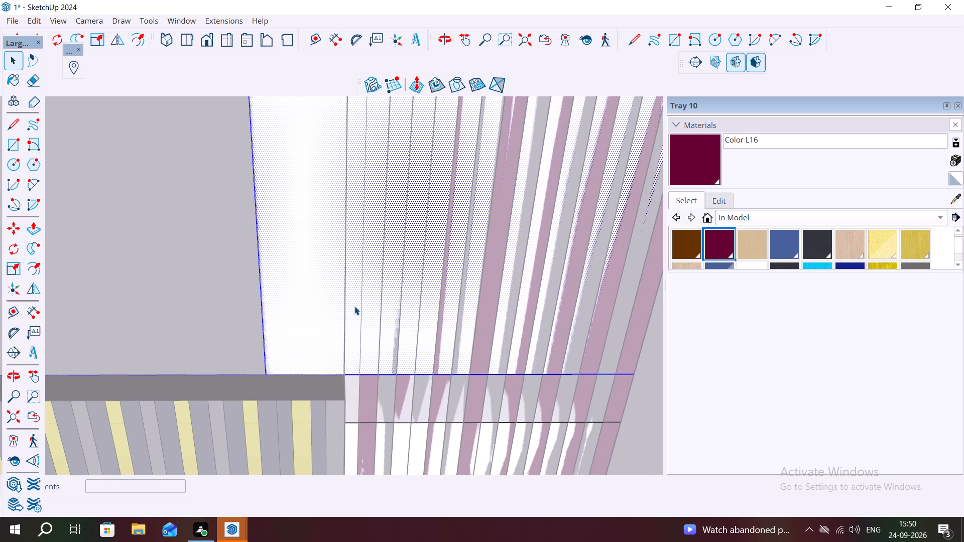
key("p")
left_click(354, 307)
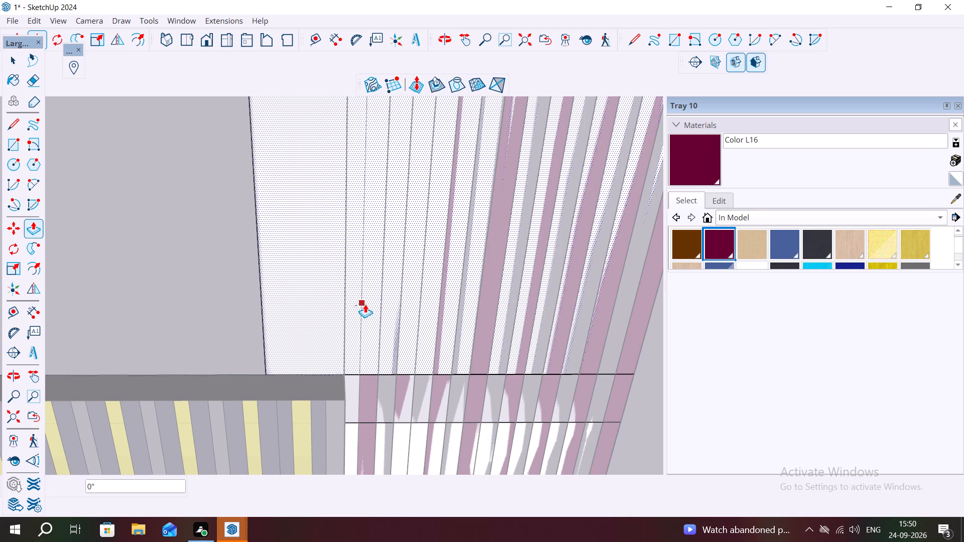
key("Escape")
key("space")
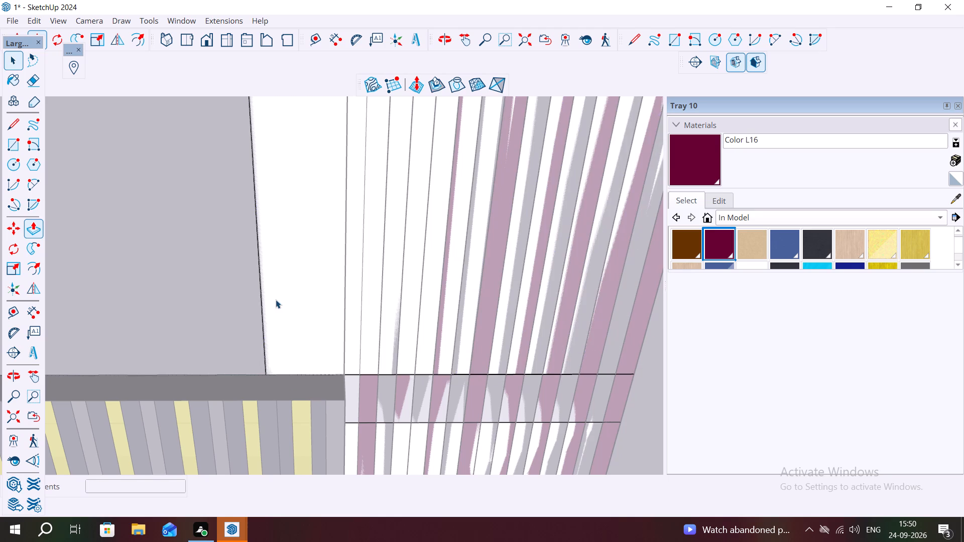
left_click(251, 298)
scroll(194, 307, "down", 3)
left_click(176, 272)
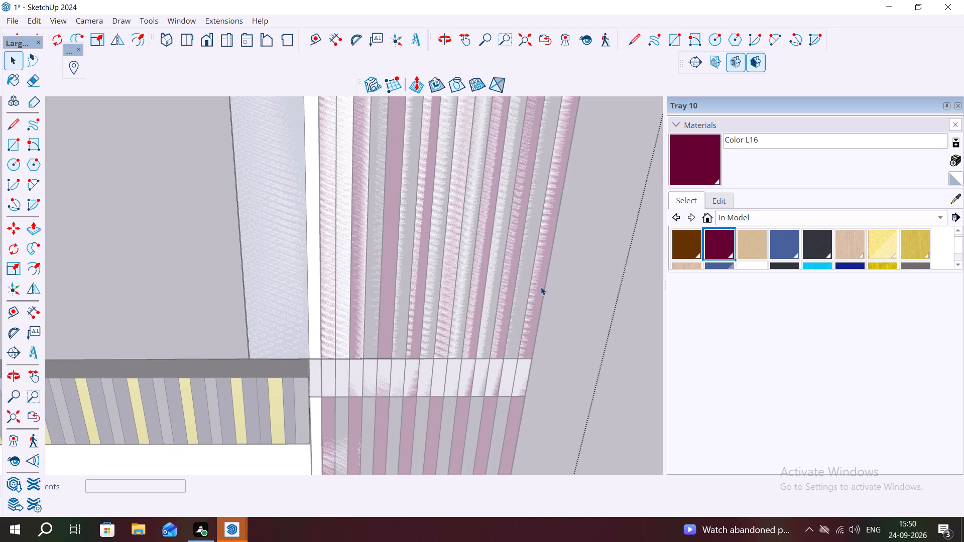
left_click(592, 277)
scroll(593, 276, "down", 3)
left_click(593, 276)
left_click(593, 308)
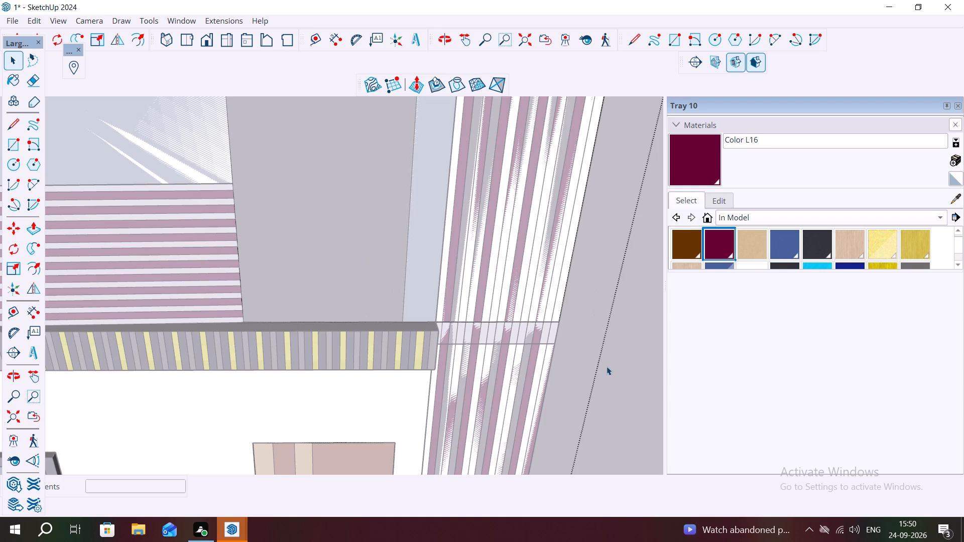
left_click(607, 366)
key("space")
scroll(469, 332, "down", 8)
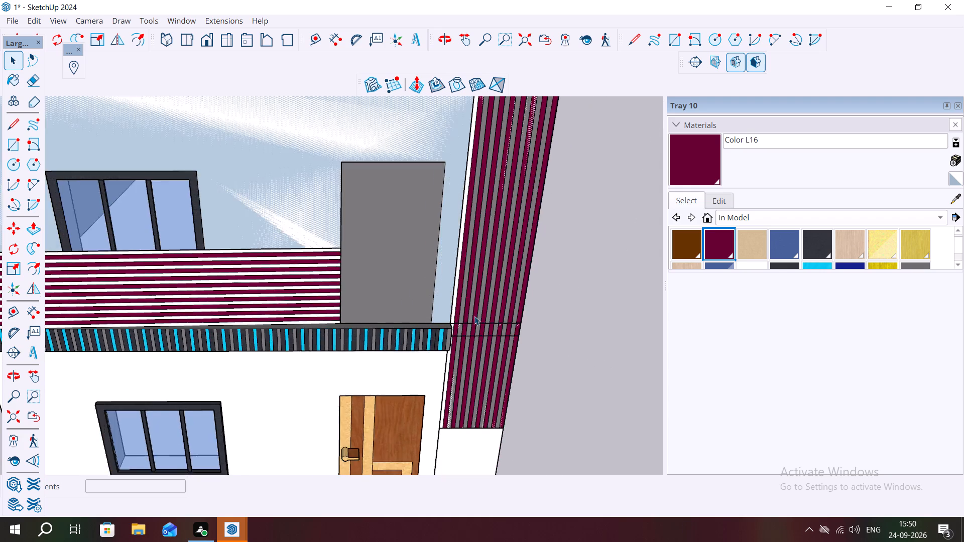
Push/pull the column's first gray strip near the upper-floor door by 2", repeating the distance on the adjacent maroon strip and the edge strip.
scroll(474, 316, "down", 2)
scroll(464, 201, "up", 2)
scroll(493, 165, "up", 6)
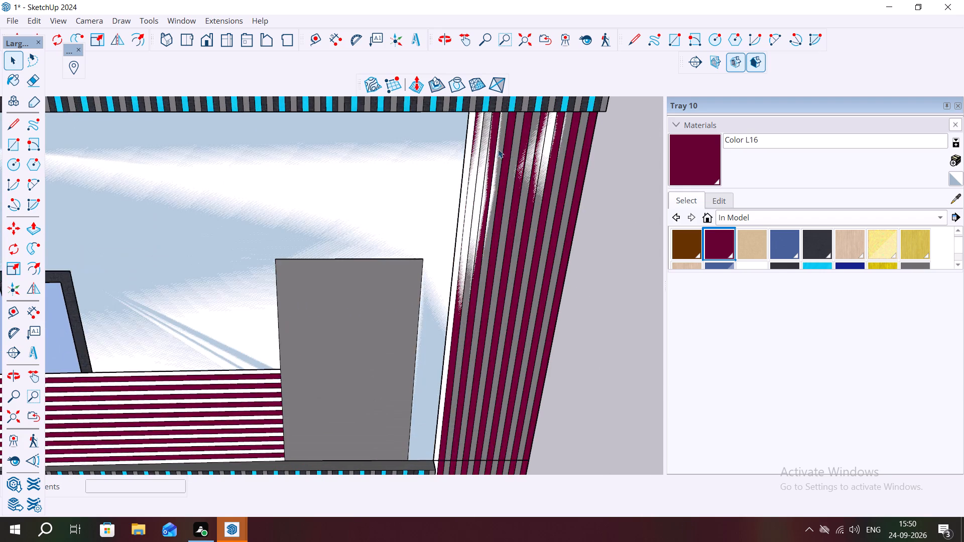
scroll(498, 149, "up", 2)
left_click(481, 145)
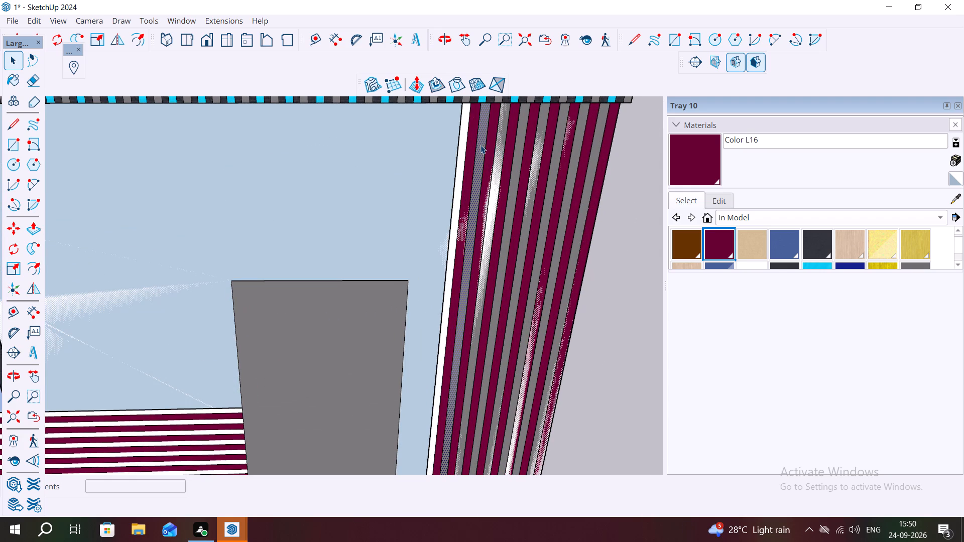
key("p")
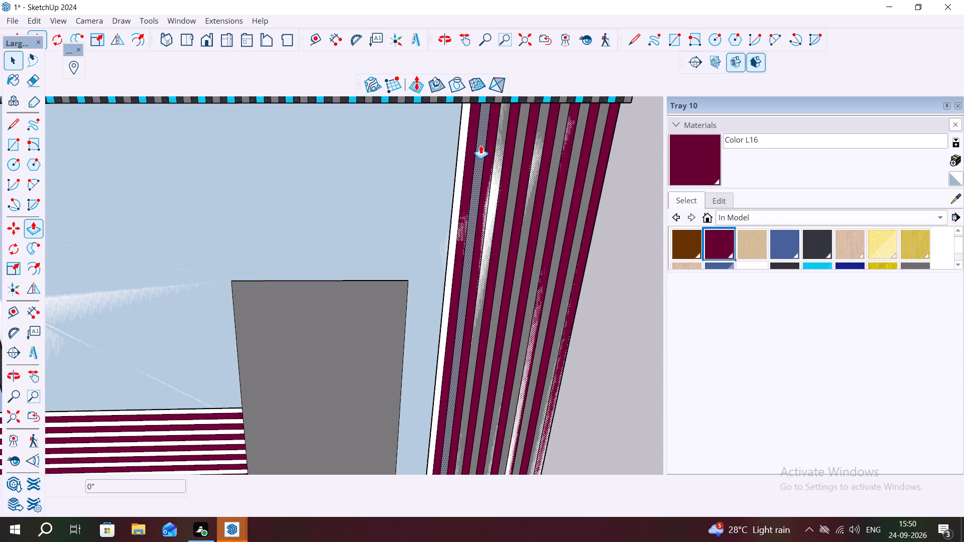
left_click(480, 145)
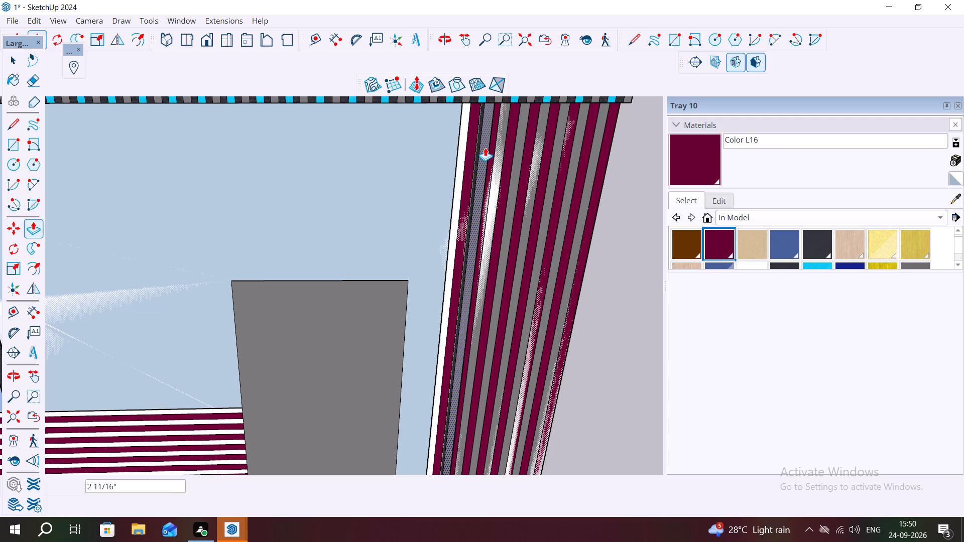
type("2\"")
key("Return")
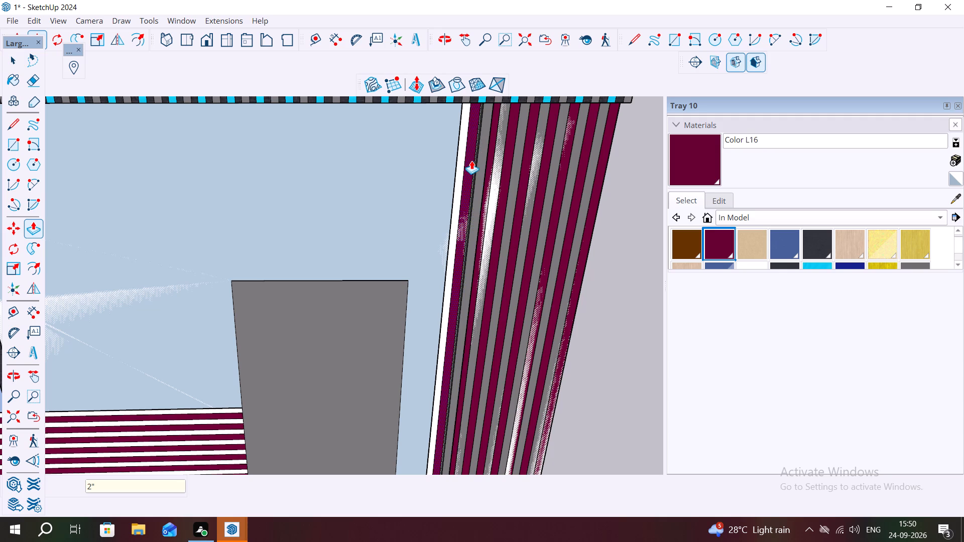
double_click(471, 161)
double_click(458, 173)
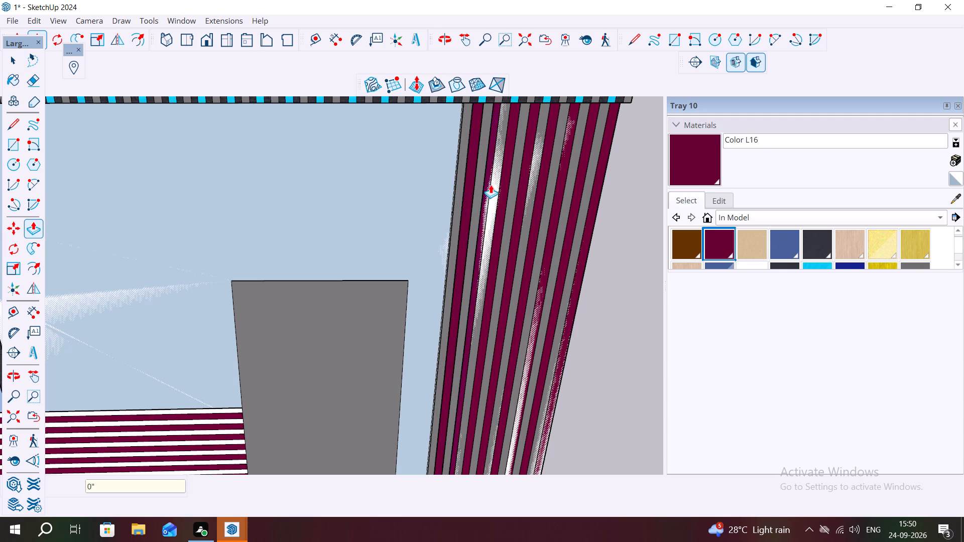
Repeat the previous push/pull on the column's next maroon and gray strips, working from the door side toward the outer edge.
middle_click_drag(483, 181, 309, 204)
scroll(309, 204, "up", 1)
scroll(472, 209, "down", 2)
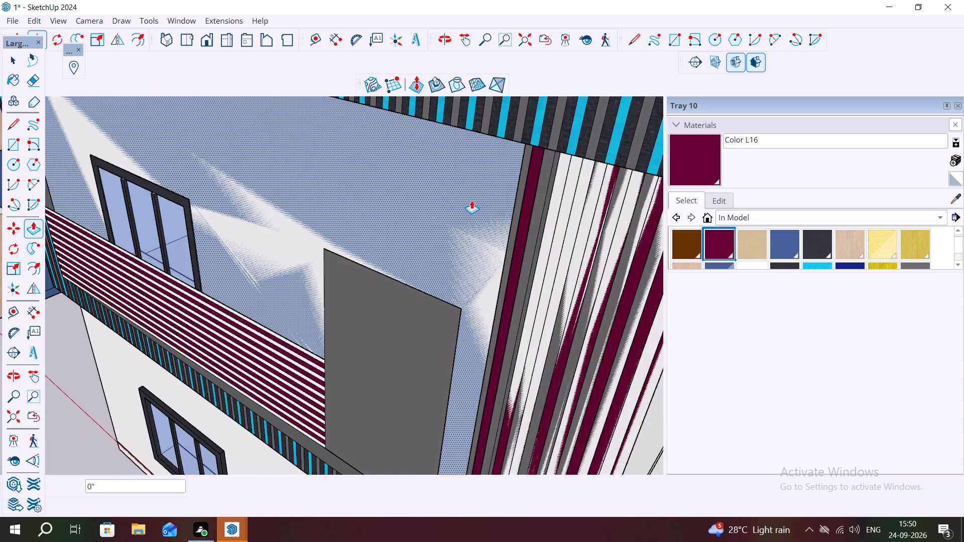
scroll(471, 200, "down", 3)
scroll(527, 203, "down", 1)
scroll(536, 196, "up", 10)
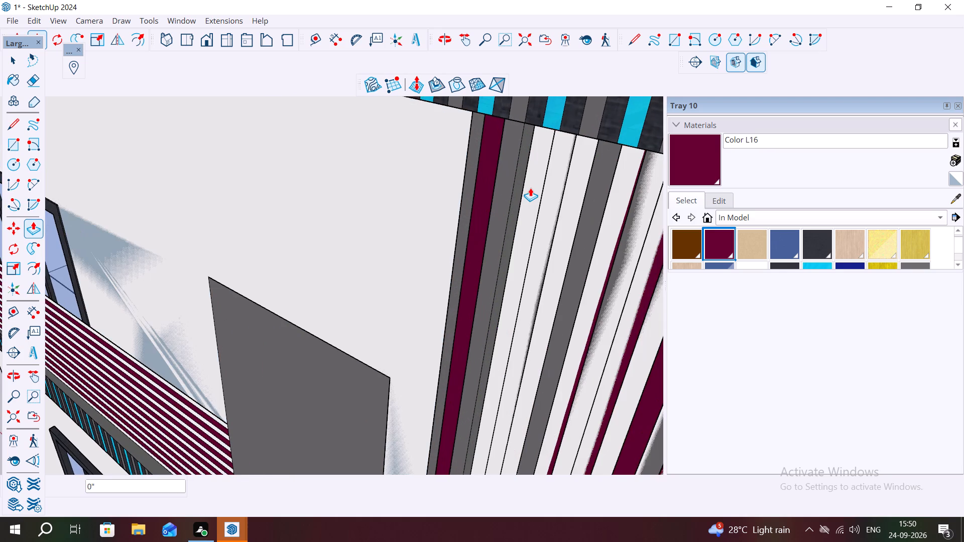
double_click(533, 189)
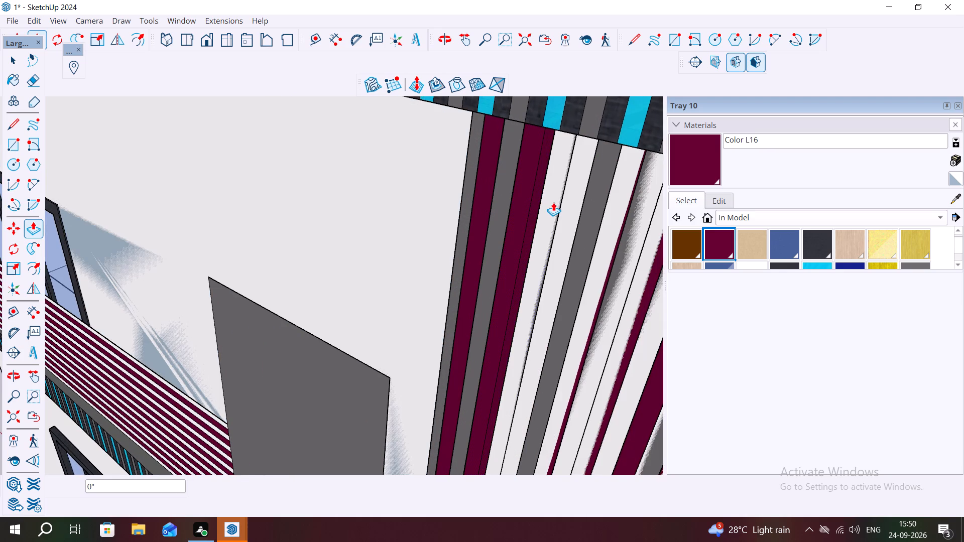
left_click(553, 202)
double_click(553, 202)
double_click(573, 217)
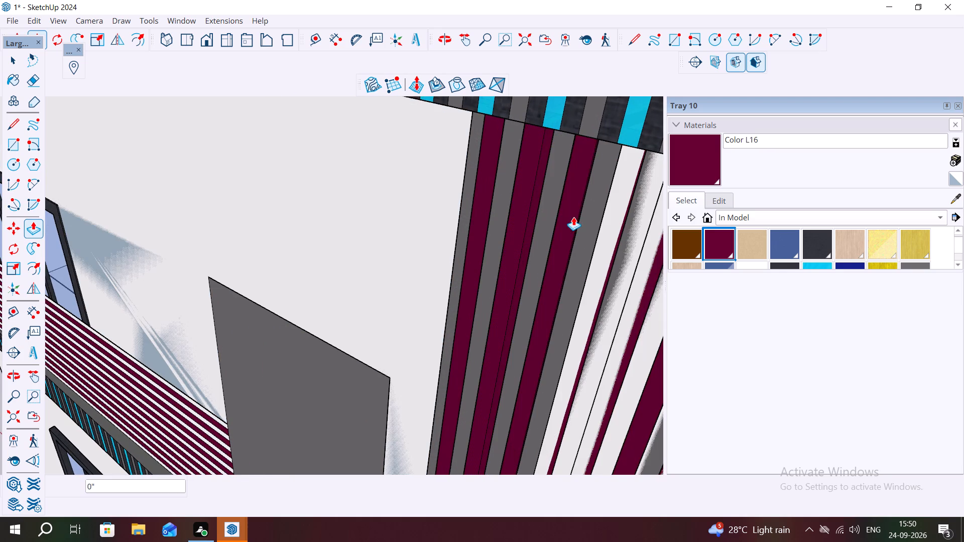
double_click(586, 226)
double_click(605, 237)
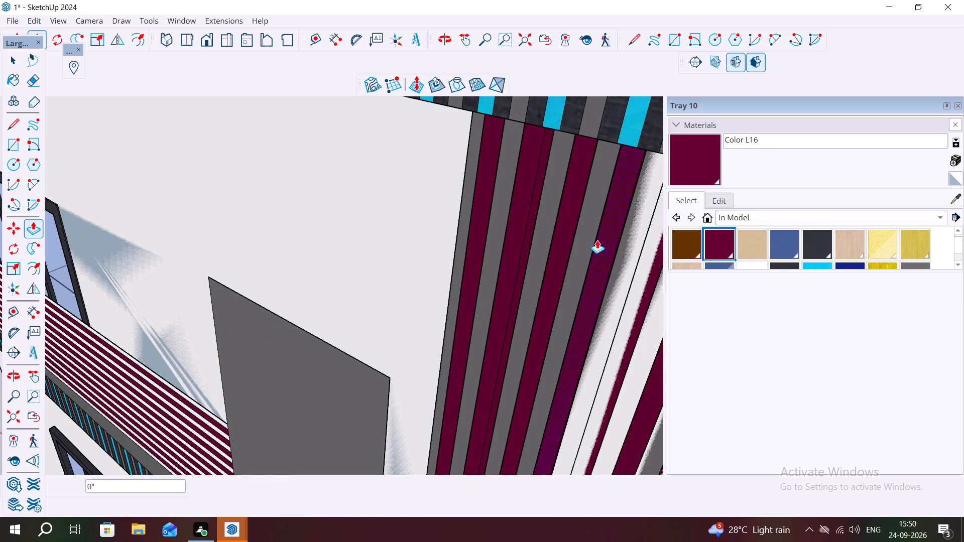
double_click(629, 250)
left_click(640, 269)
left_click(643, 269)
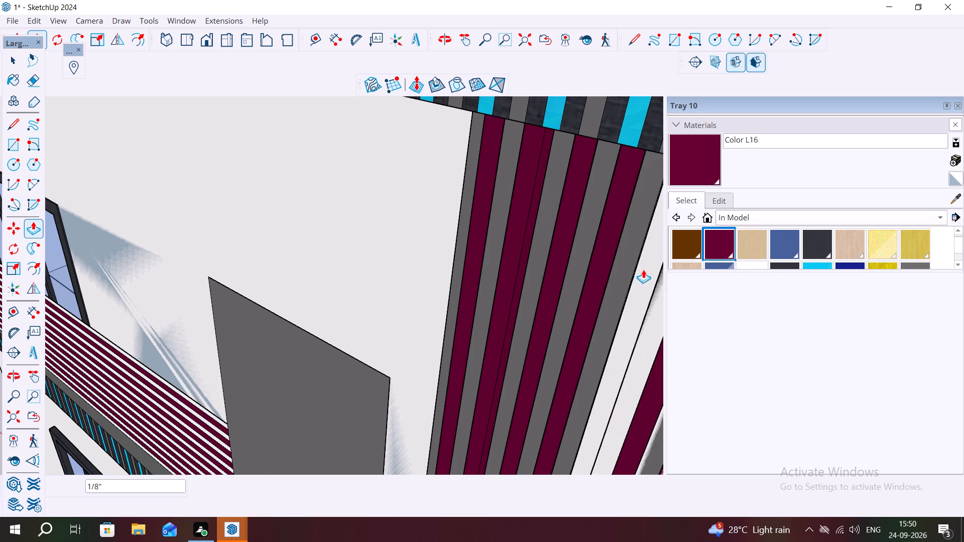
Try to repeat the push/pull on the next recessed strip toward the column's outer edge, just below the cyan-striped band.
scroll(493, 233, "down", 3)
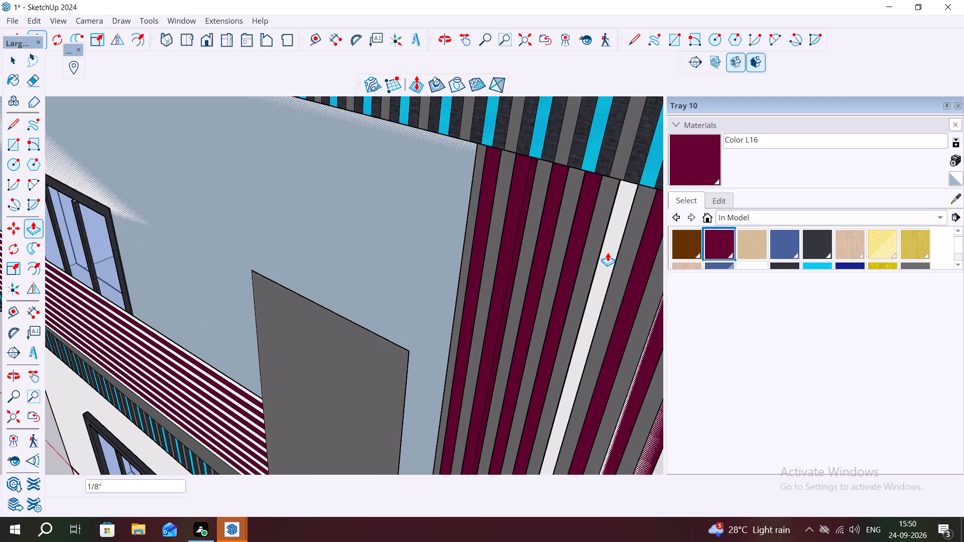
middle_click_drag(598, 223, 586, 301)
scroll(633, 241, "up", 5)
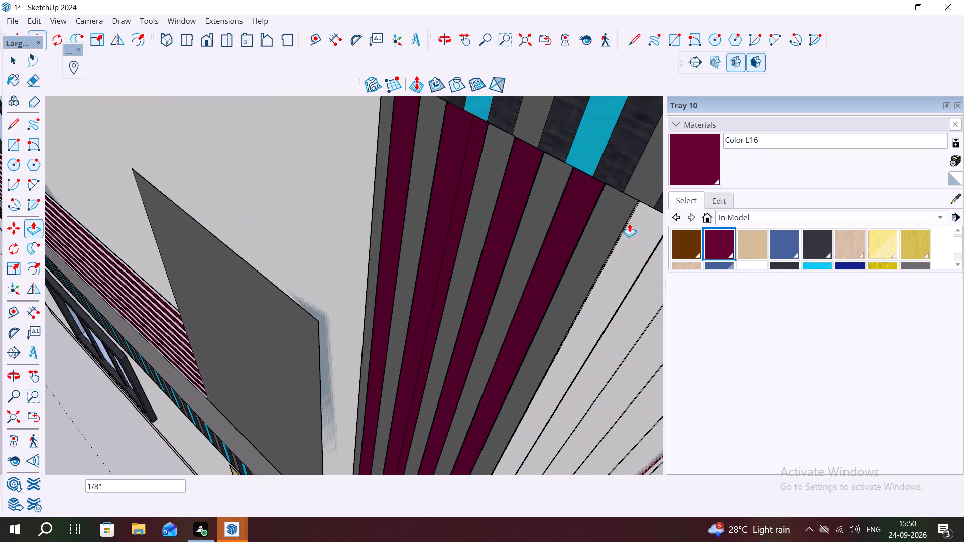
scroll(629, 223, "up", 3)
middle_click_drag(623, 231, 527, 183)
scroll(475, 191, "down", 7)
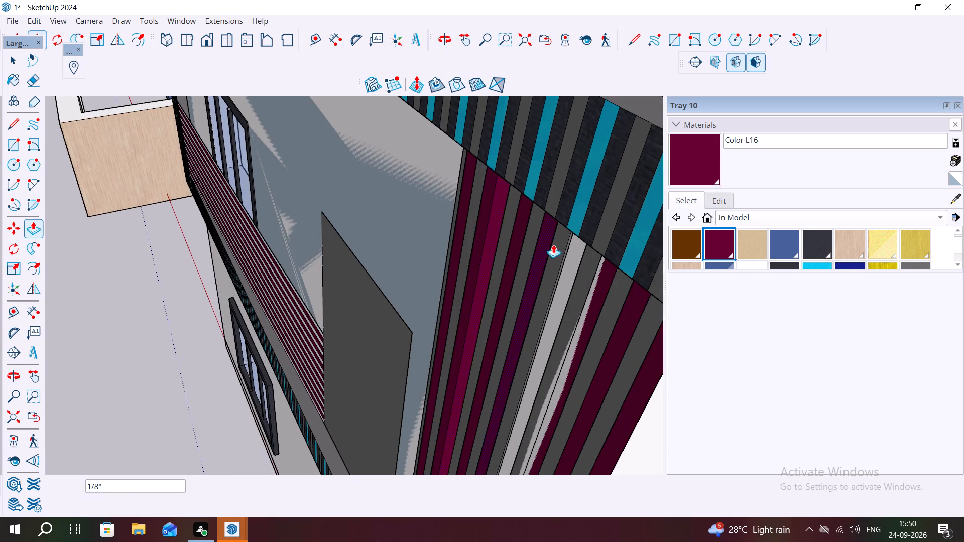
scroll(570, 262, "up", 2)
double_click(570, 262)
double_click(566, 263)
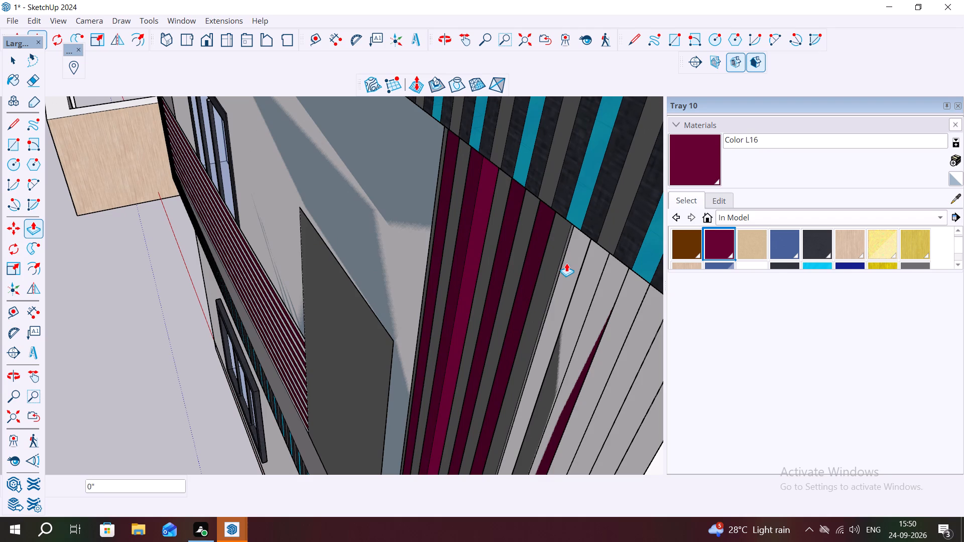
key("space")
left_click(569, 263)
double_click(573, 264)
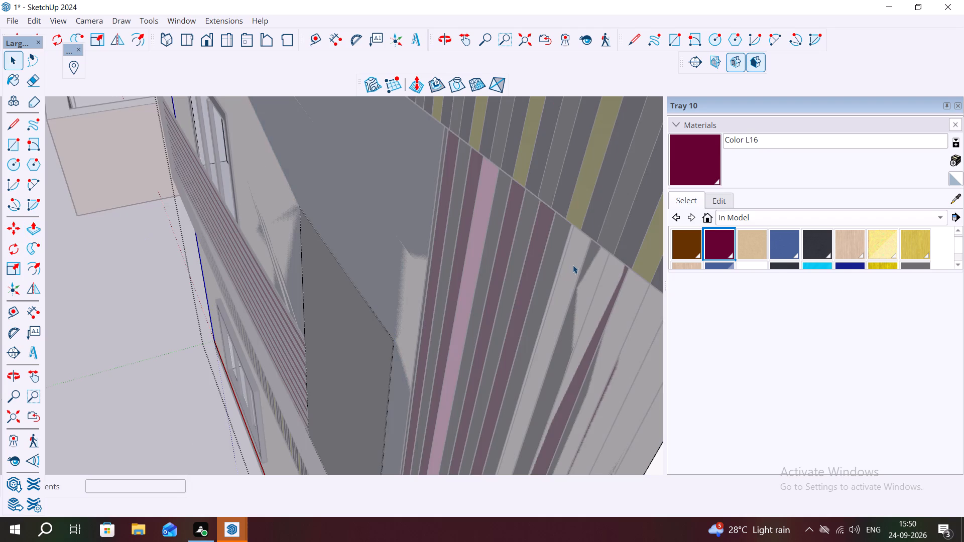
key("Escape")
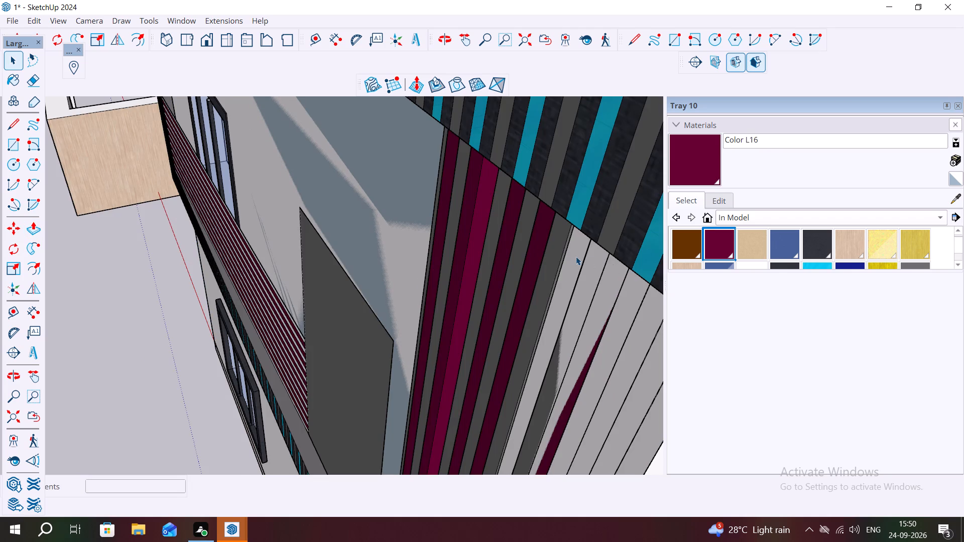
Push/pull the remaining recessed maroon and gray strips out to the column's outer edge, using about 13/16" on one maroon strip.
key("p")
left_click(576, 256)
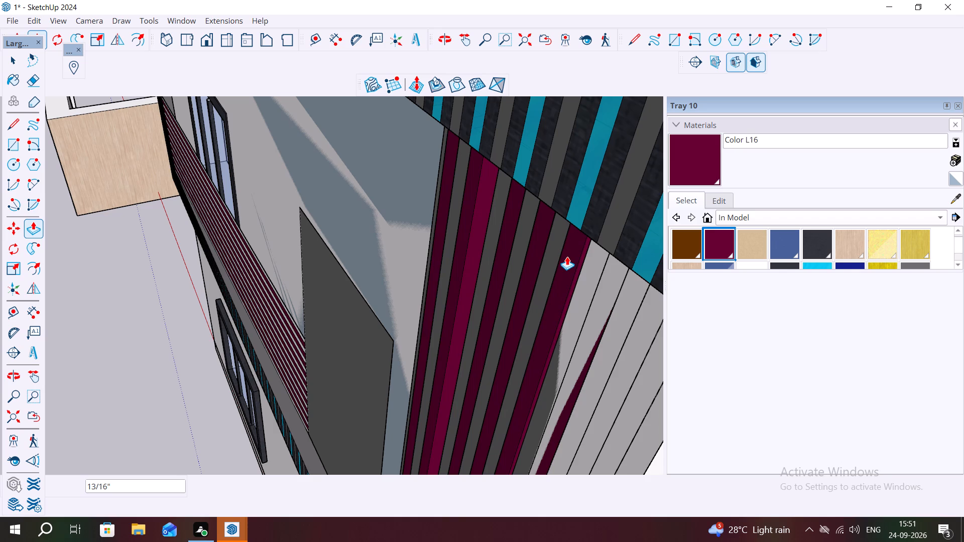
key("Escape")
double_click(570, 256)
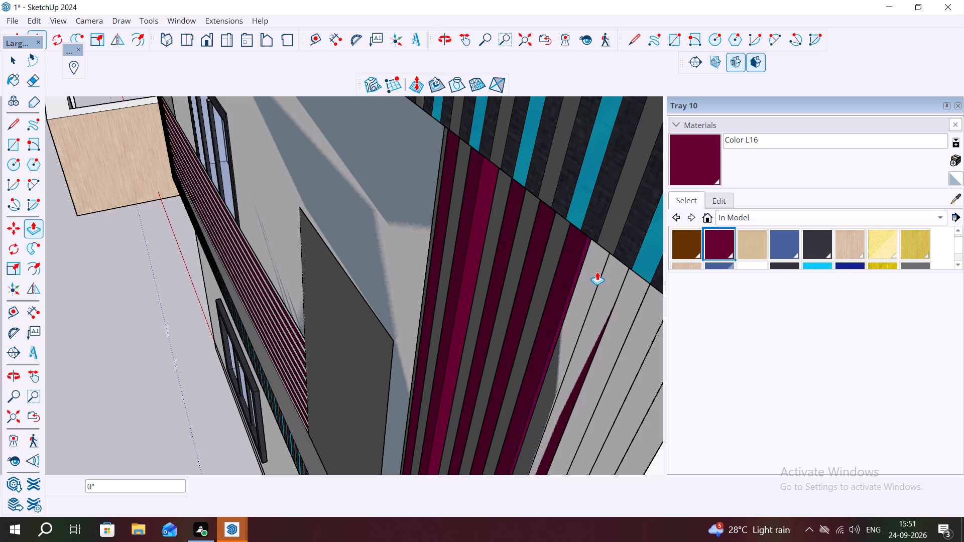
double_click(591, 264)
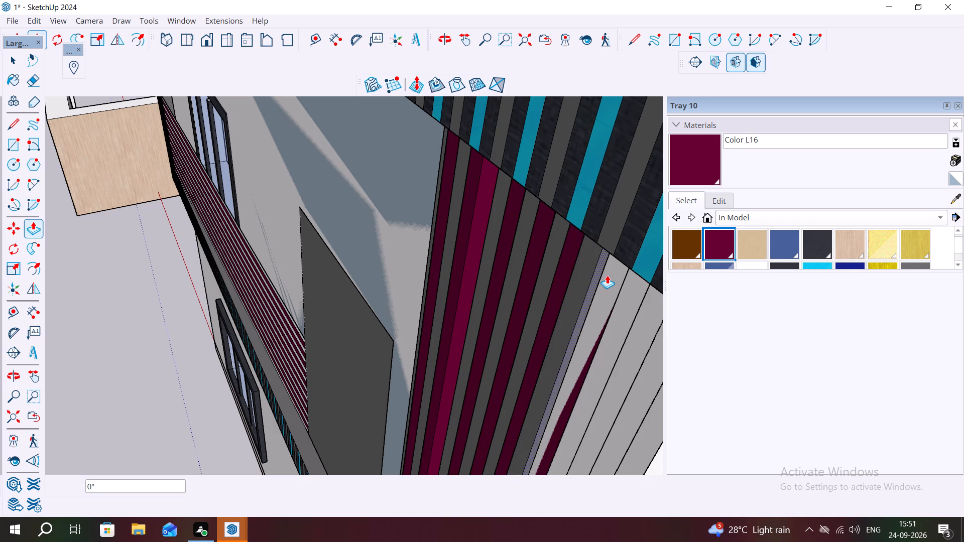
double_click(610, 276)
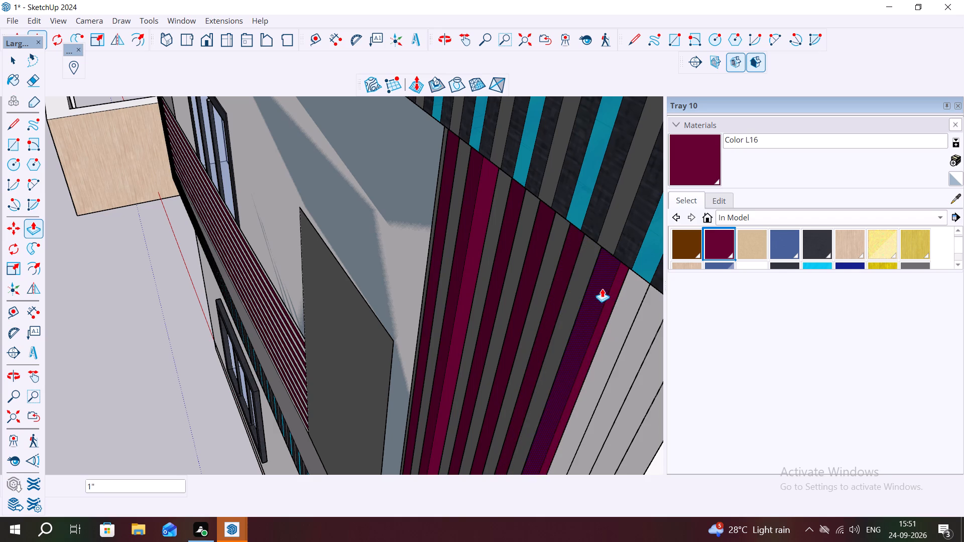
left_click(576, 270)
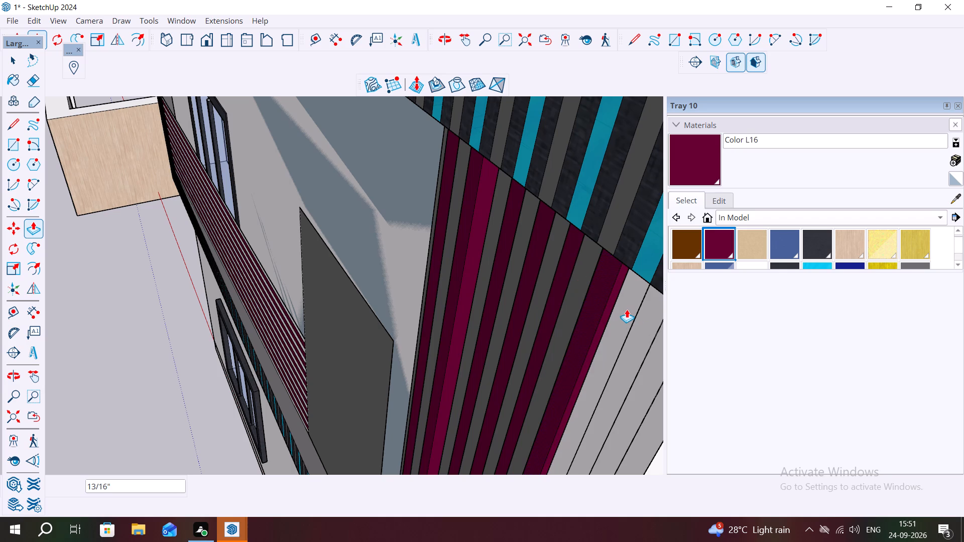
double_click(627, 309)
double_click(641, 330)
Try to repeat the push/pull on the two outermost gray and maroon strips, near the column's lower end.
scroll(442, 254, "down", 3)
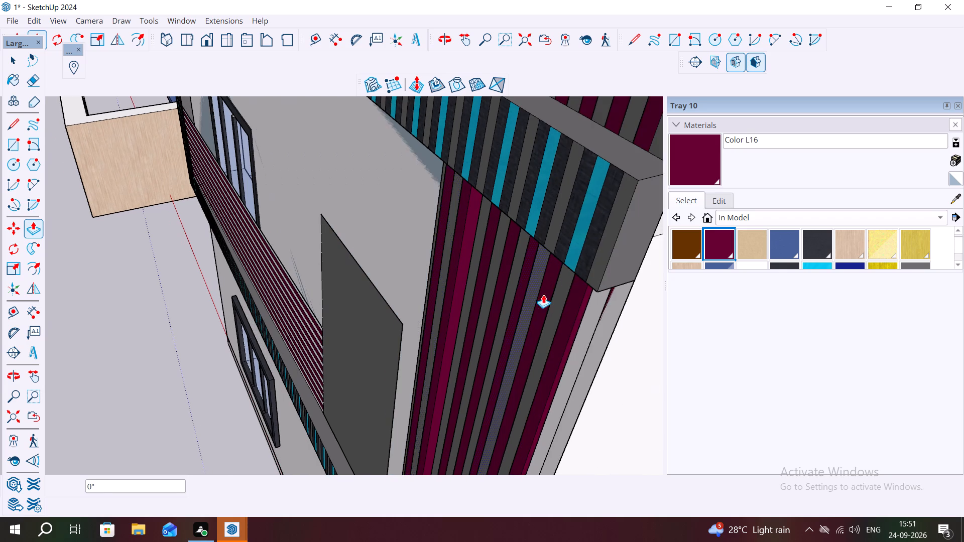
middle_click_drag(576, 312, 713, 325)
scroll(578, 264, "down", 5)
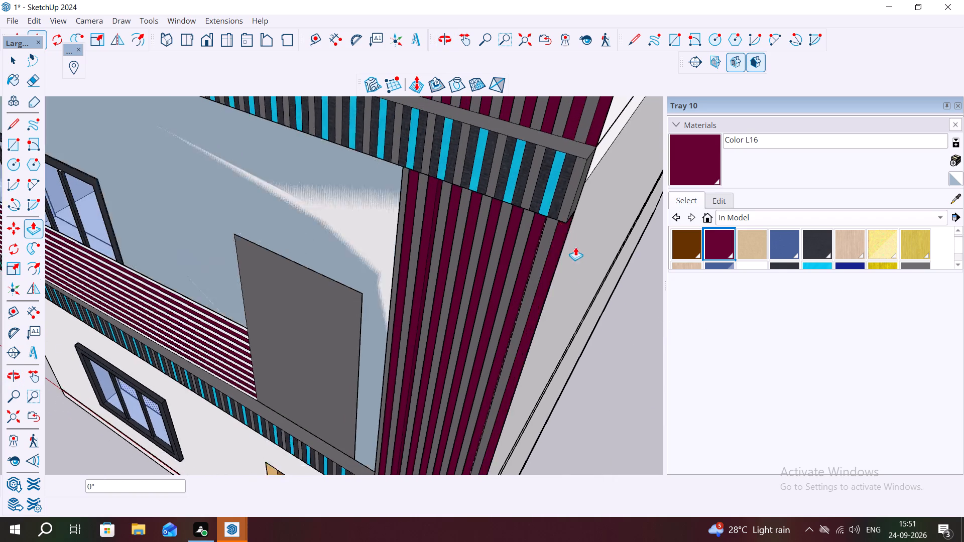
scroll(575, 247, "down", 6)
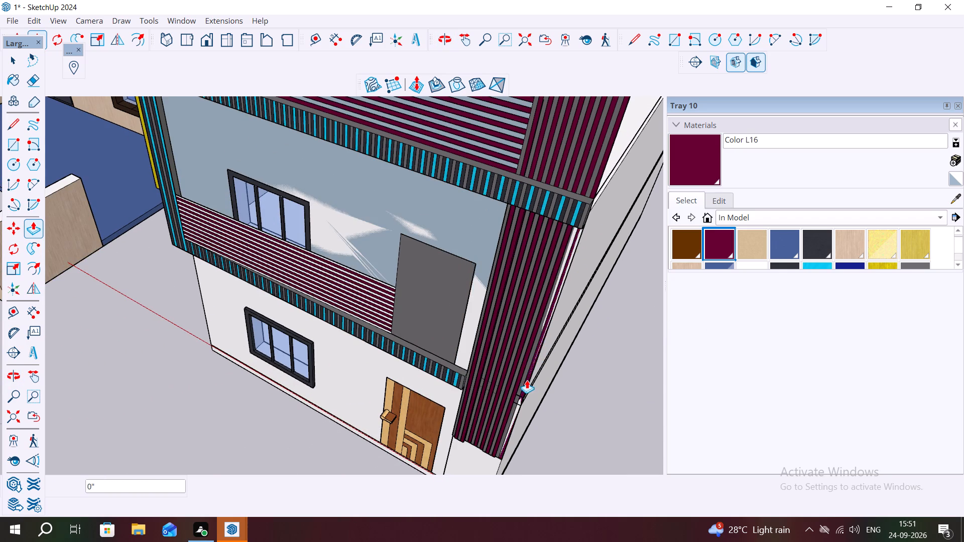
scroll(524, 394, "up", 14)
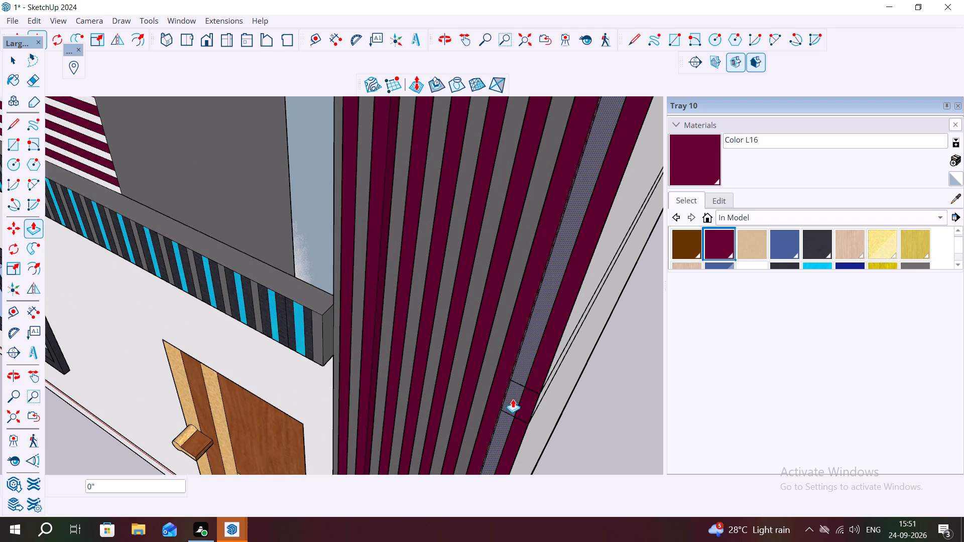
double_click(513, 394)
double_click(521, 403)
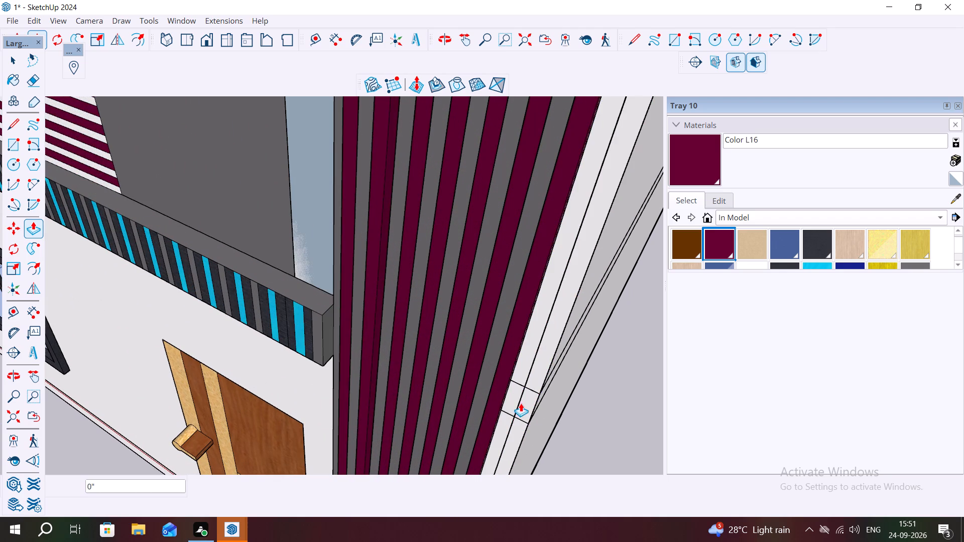
Push/pull the column's outermost maroon strip by about 1 5/16" and the adjacent gray strip by about 1 7/16".
scroll(512, 388, "down", 2)
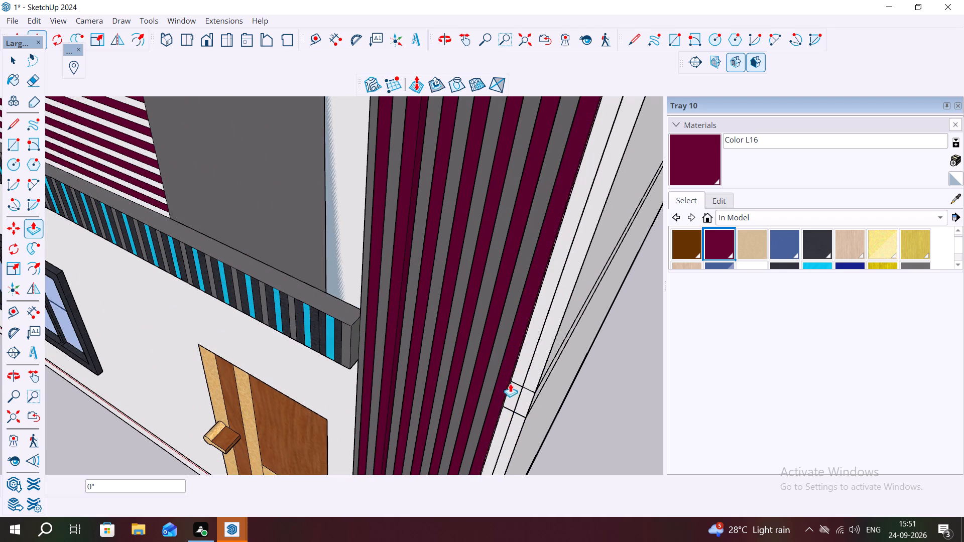
middle_click_drag(509, 382, 428, 391)
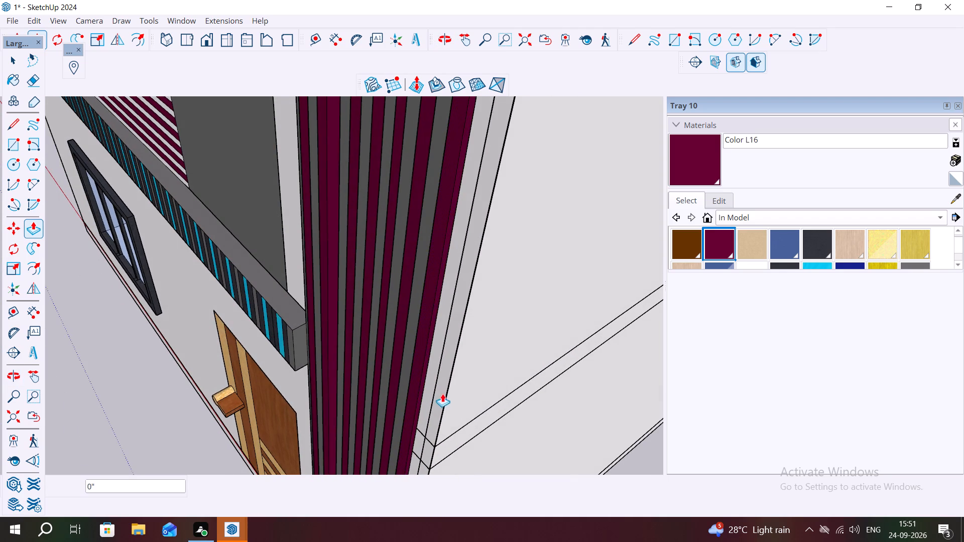
left_click(438, 392)
left_click(428, 394)
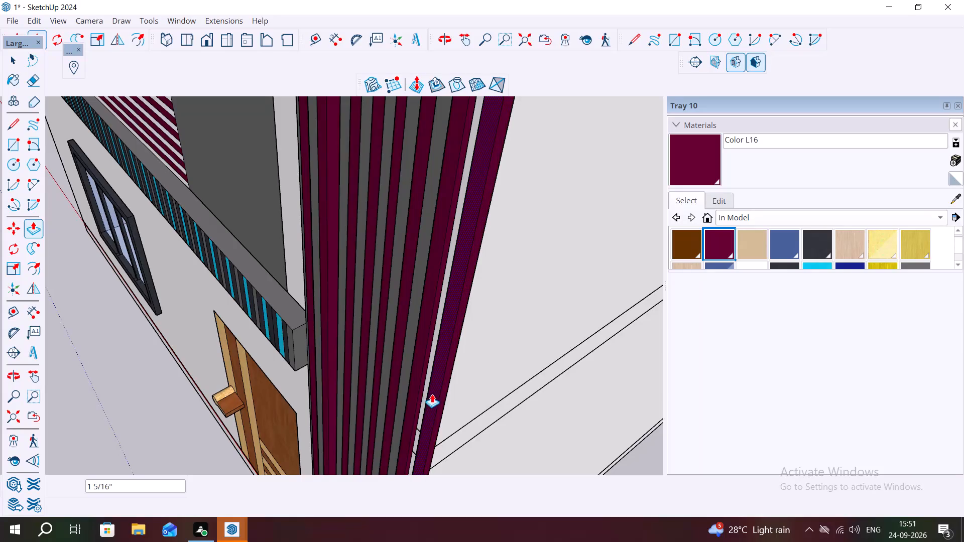
scroll(419, 380, "up", 3)
middle_click_drag(425, 384, 495, 395)
scroll(499, 401, "up", 2)
left_click(516, 399)
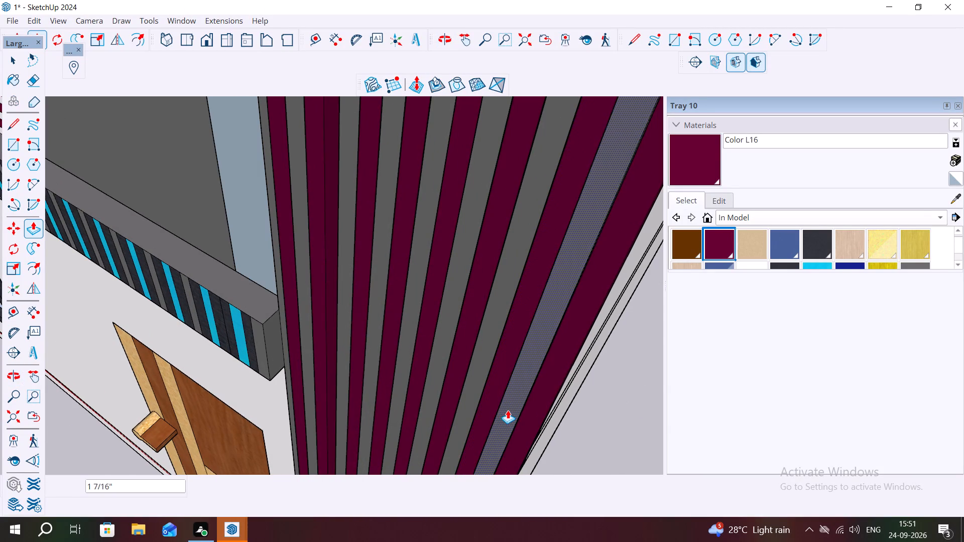
left_click(508, 411)
scroll(510, 396, "down", 1)
key("Escape")
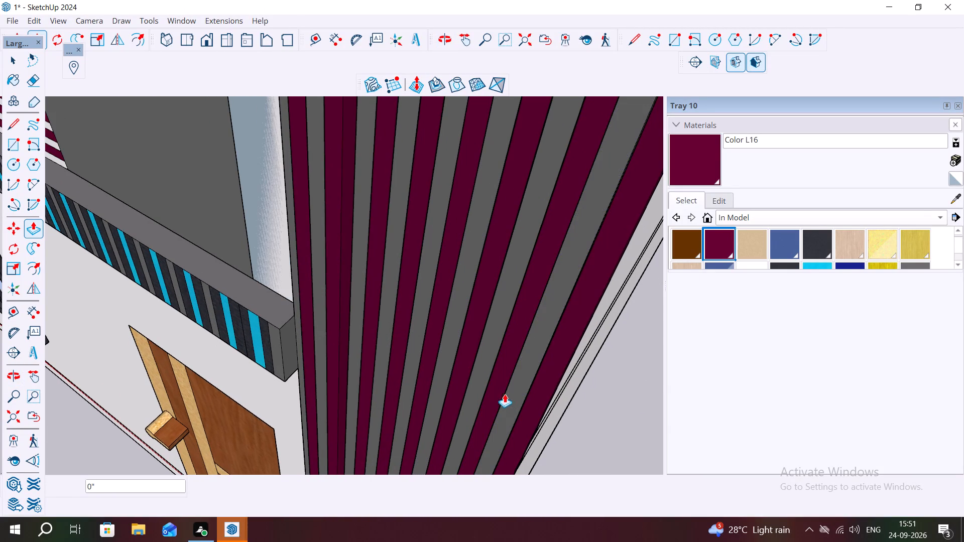
Push/pull the gray strip at the column's inner edge by about 5/8", working at the strips' lower ends beside the entrance door.
scroll(436, 366, "down", 20)
scroll(436, 366, "down", 1)
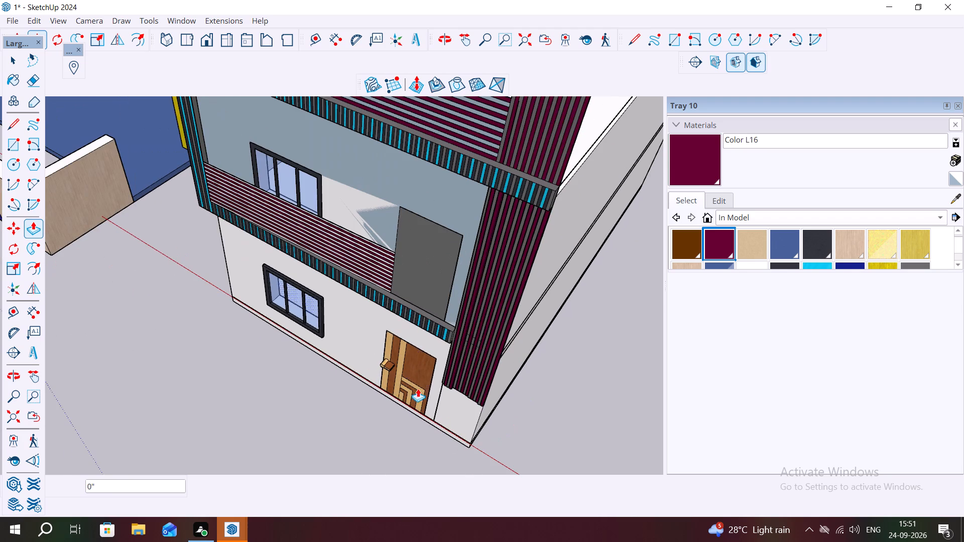
middle_click_drag(446, 391, 542, 349)
scroll(458, 369, "up", 4)
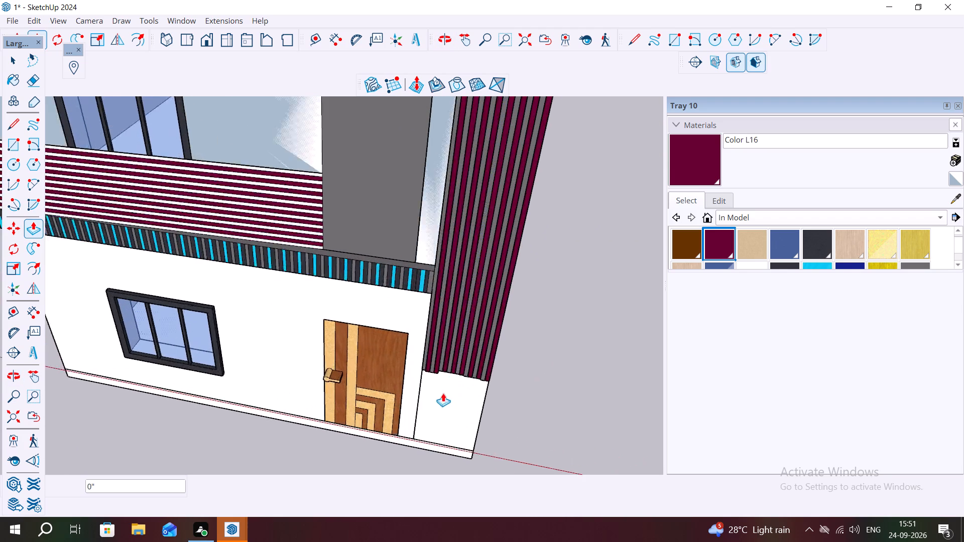
scroll(443, 393, "up", 2)
middle_click_drag(435, 376, 450, 285)
scroll(428, 382, "up", 4)
middle_click_drag(433, 374, 450, 250)
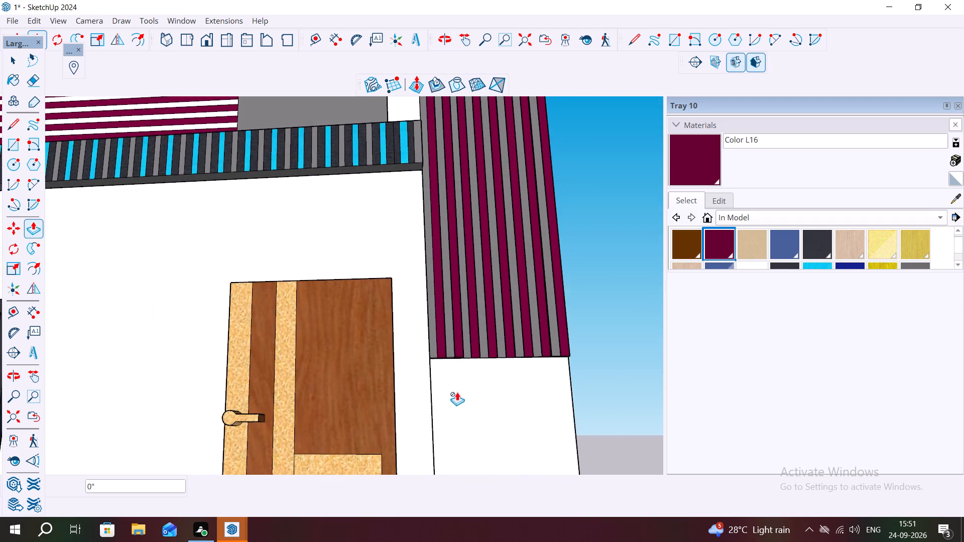
scroll(456, 387, "up", 7)
middle_click_drag(456, 348, 448, 277)
scroll(480, 320, "up", 5)
scroll(480, 320, "down", 1)
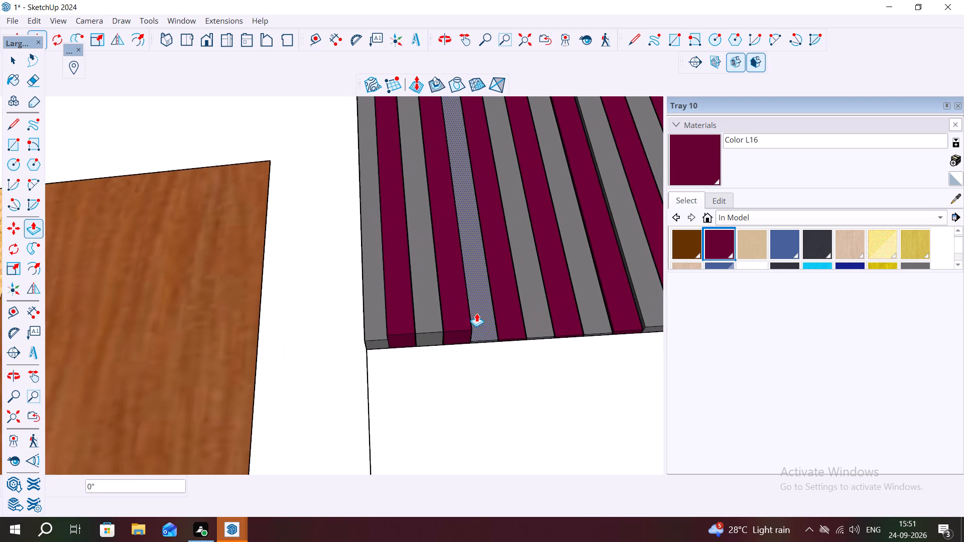
middle_click_drag(468, 304, 441, 270)
scroll(446, 298, "down", 5)
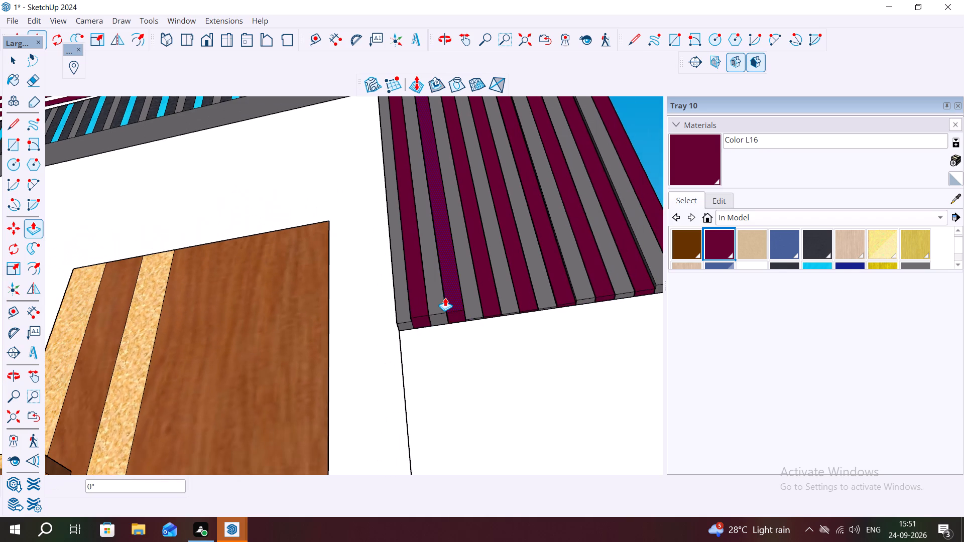
left_click(402, 309)
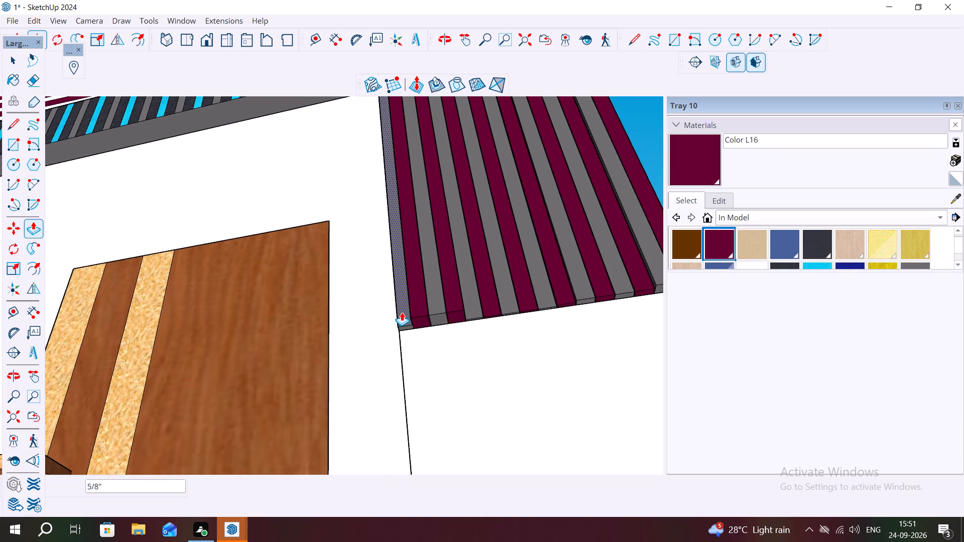
left_click(402, 313)
Push/pull the maroon, gray and maroon strips beside the column's inner-edge gray strip flush with that strip's face.
left_click(420, 303)
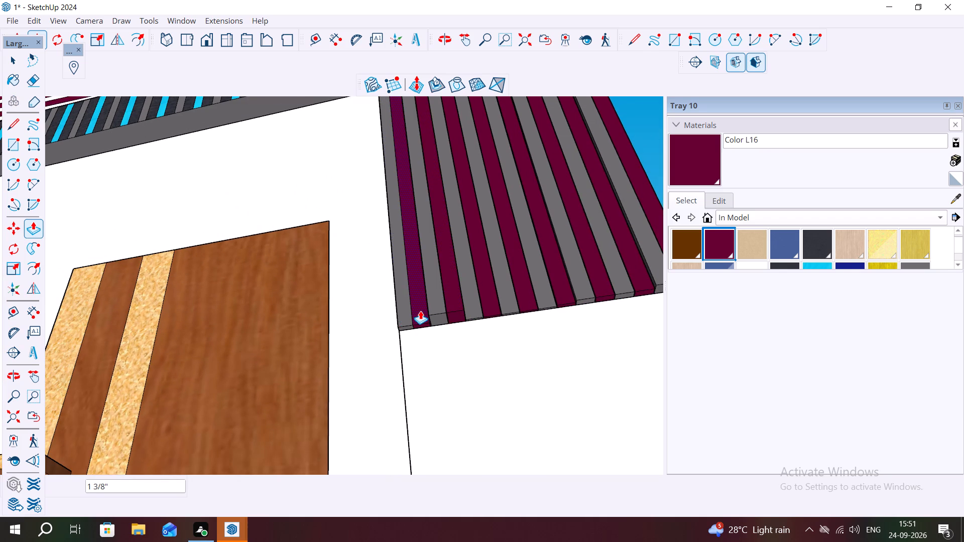
scroll(420, 311, "up", 9)
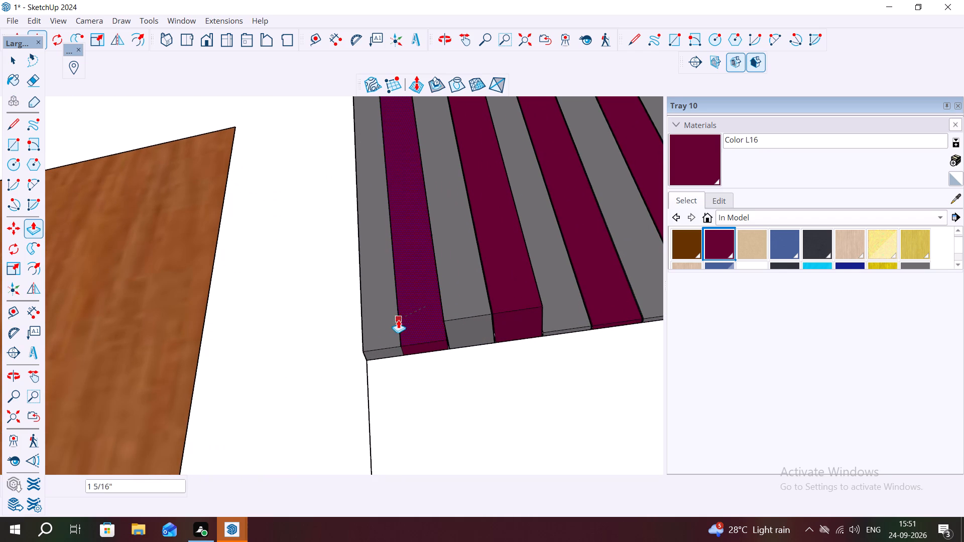
left_click(389, 319)
left_click(458, 296)
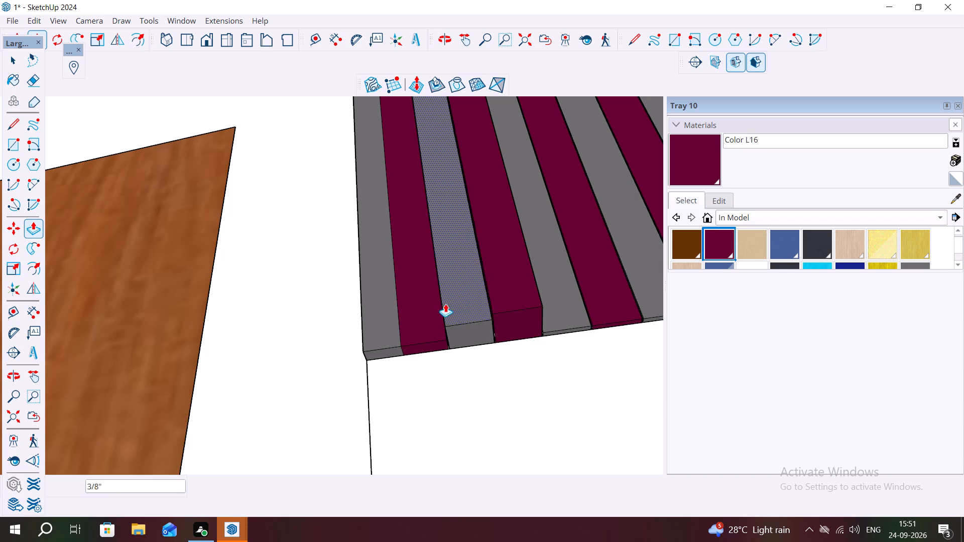
left_click(421, 308)
left_click(519, 291)
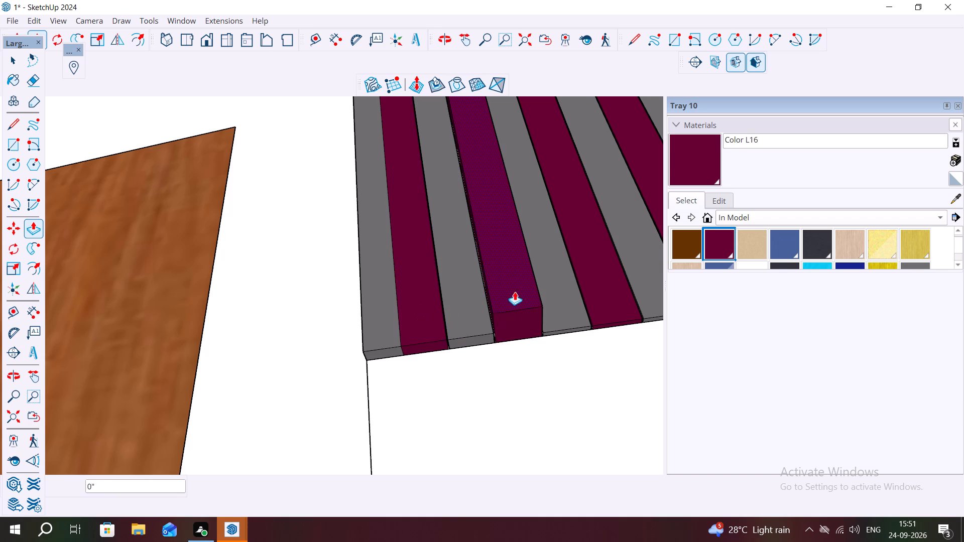
left_click(438, 292)
Push/pull the following three gray and two maroon strips, working toward the column's outer edge, by about 7/16" to match the levelled strips.
left_click(561, 298)
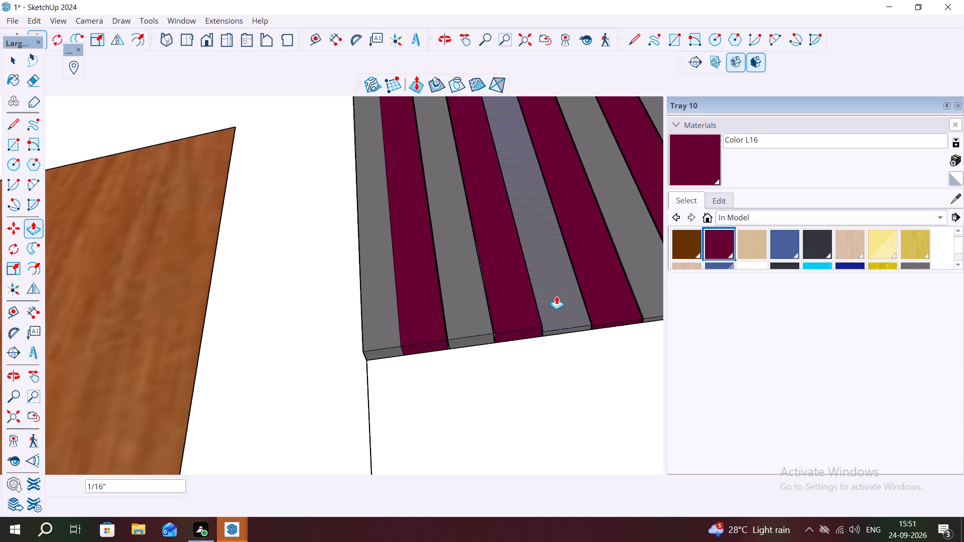
left_click(497, 293)
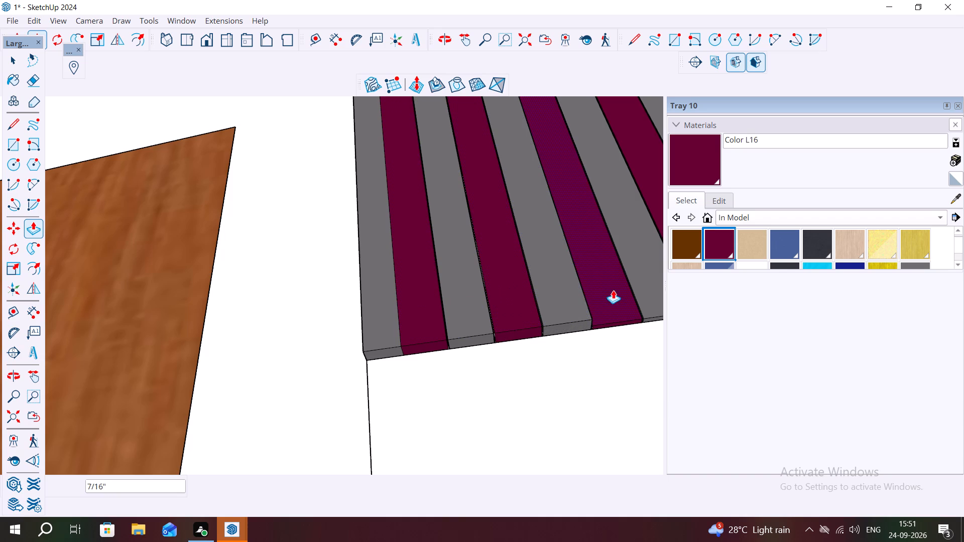
left_click(613, 290)
left_click(616, 296)
left_click(543, 289)
scroll(351, 267, "down", 2)
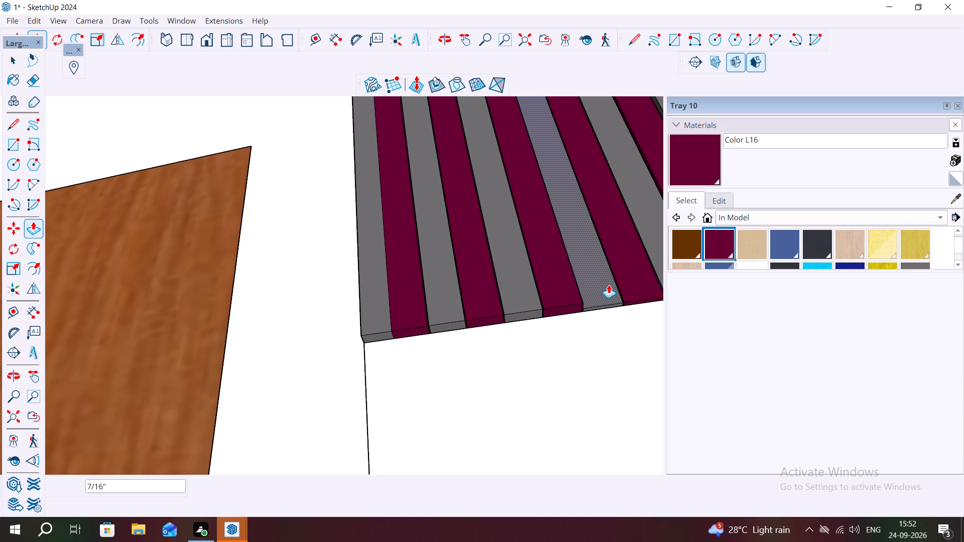
left_click(607, 286)
left_click(501, 277)
left_click(634, 256)
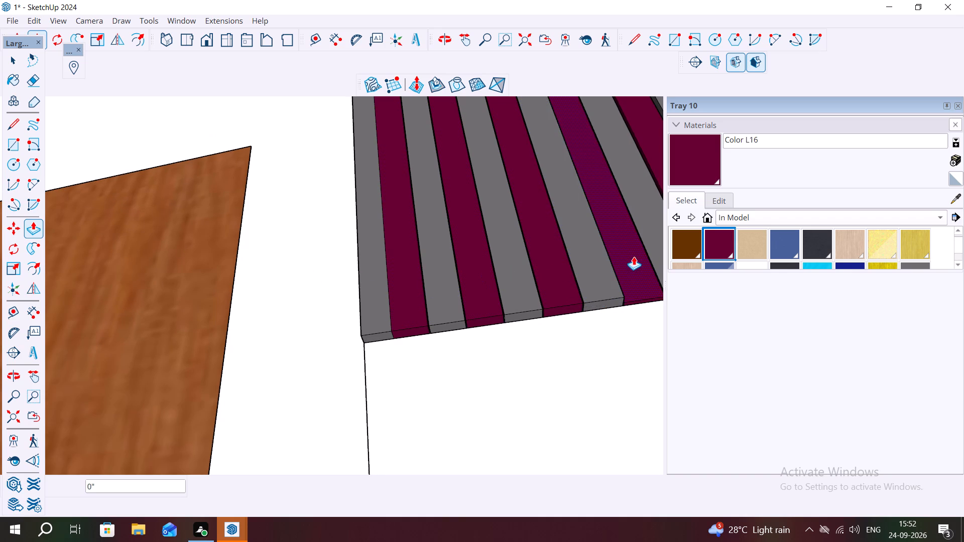
left_click(434, 268)
scroll(440, 266, "down", 2)
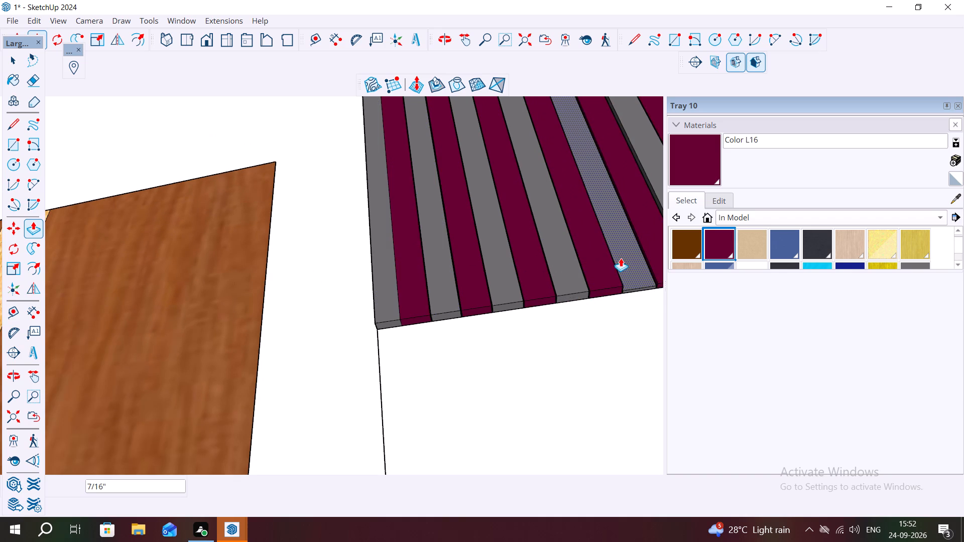
left_click(627, 259)
left_click(505, 257)
Push/pull the maroon strip just past the column's middle by about 1/4", working at its lower end.
scroll(485, 291, "down", 6)
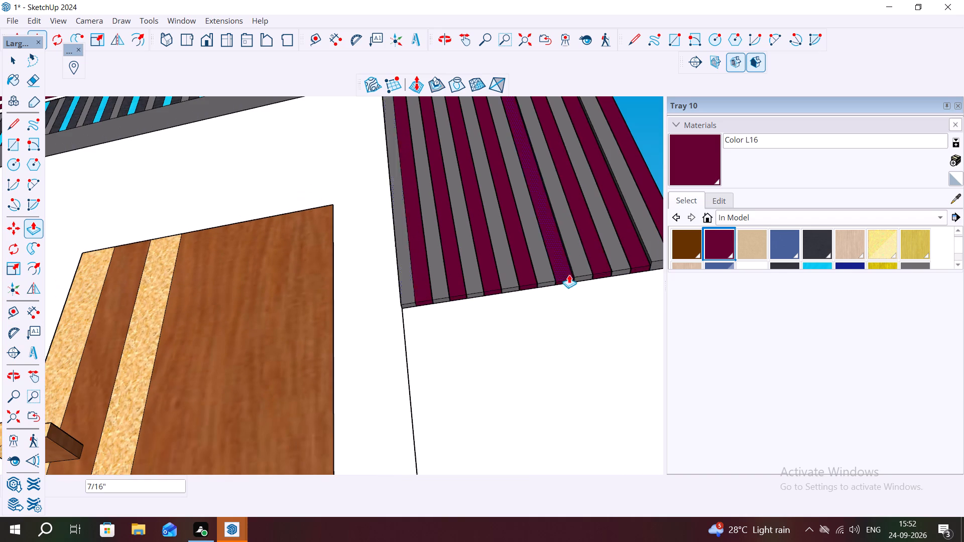
scroll(645, 250, "down", 2)
scroll(595, 256, "down", 2)
scroll(540, 278, "down", 5)
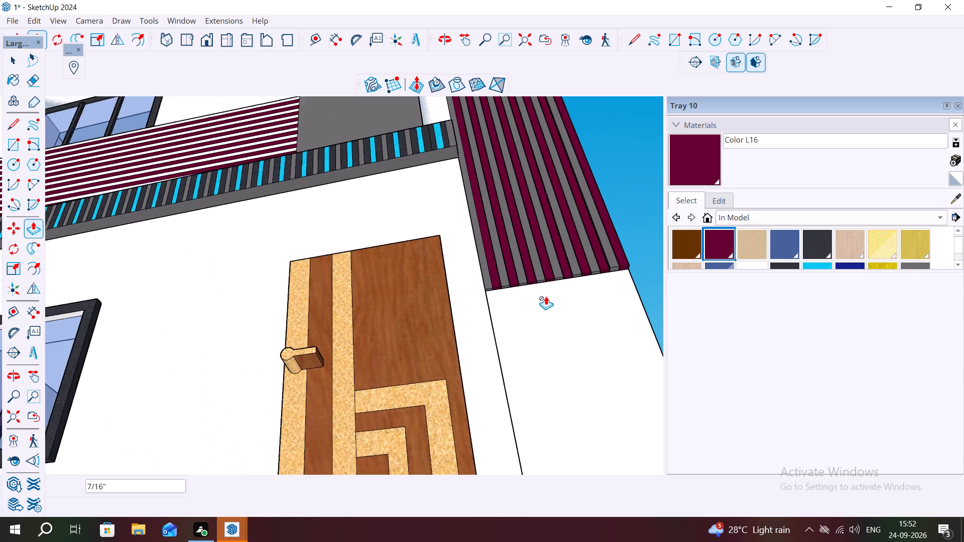
scroll(546, 296, "down", 1)
scroll(597, 256, "up", 10)
middle_click_drag(611, 288, 560, 265)
scroll(483, 255, "up", 5)
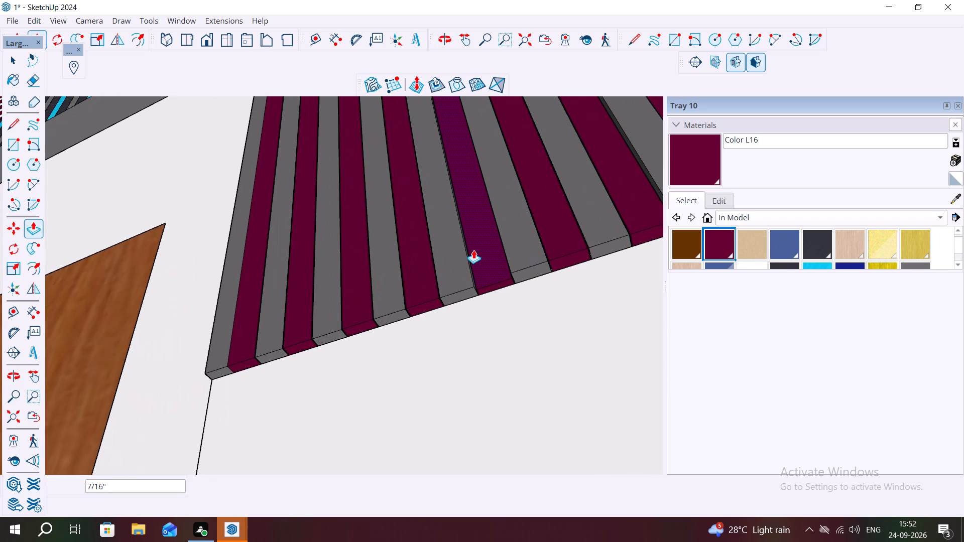
scroll(473, 250, "up", 1)
left_click(481, 259)
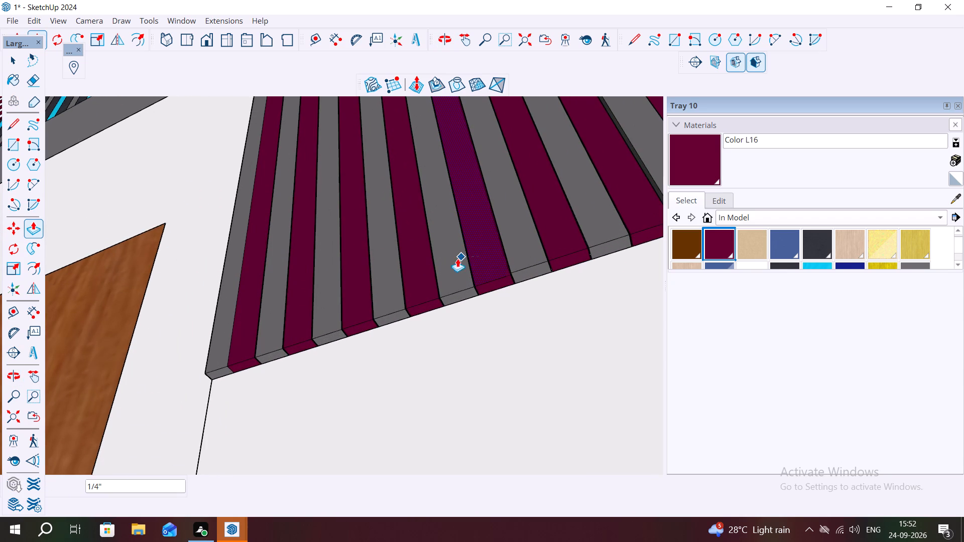
left_click(429, 268)
Push/pull the gray strip nearest the column's outer edge by about 9/16" and the outermost maroon strip by about 7/16".
scroll(597, 223, "down", 2)
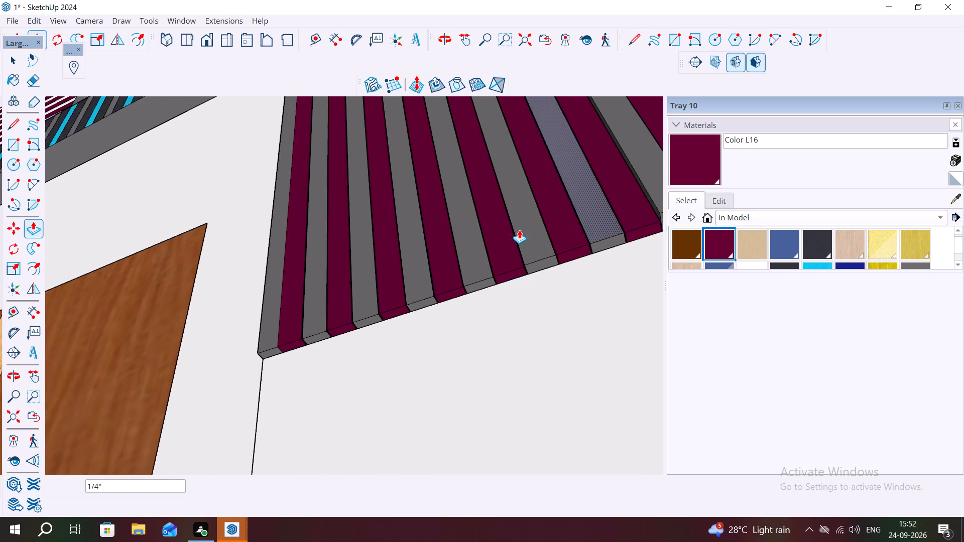
scroll(519, 230, "down", 2)
left_click(648, 198)
left_click(582, 201)
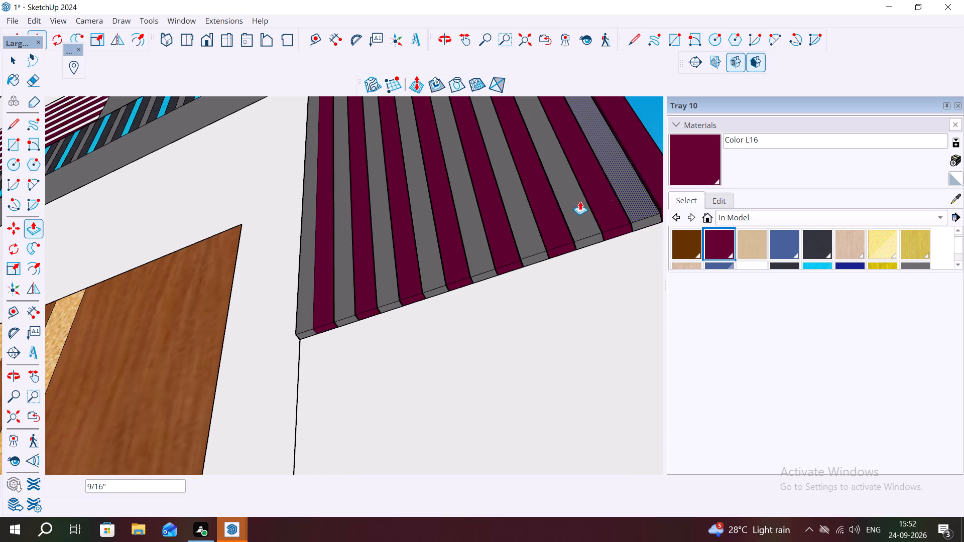
scroll(515, 246, "down", 2)
left_click(647, 197)
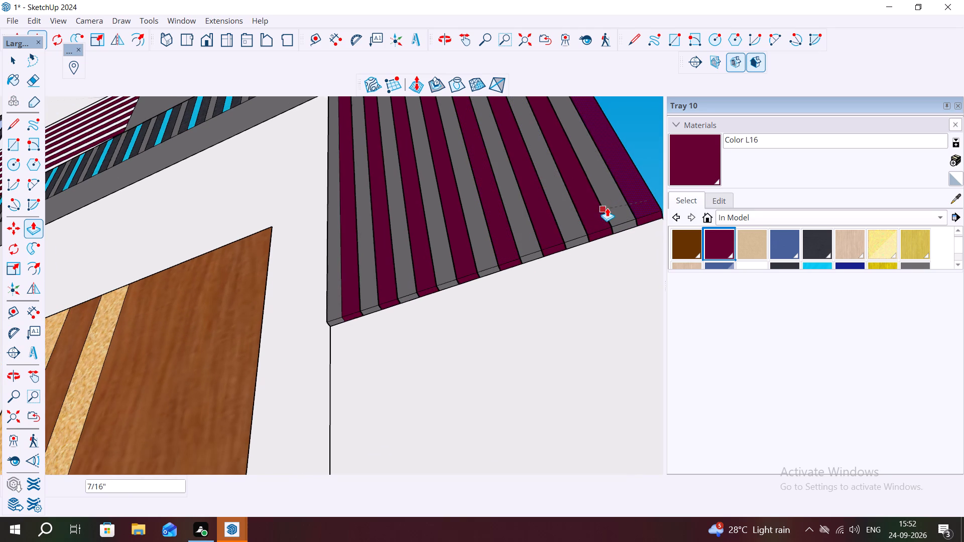
left_click(607, 208)
Examine the striped column and the whole front facade of the house from below, from the front and at an angle.
scroll(547, 265, "down", 3)
scroll(594, 335, "down", 11)
scroll(651, 404, "down", 2)
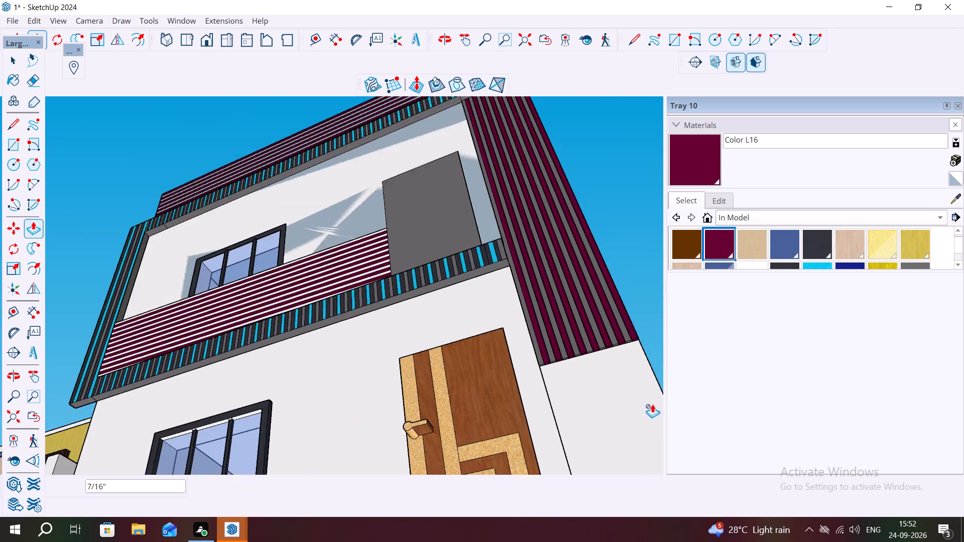
scroll(652, 404, "down", 6)
middle_click_drag(638, 367, 648, 425)
middle_click(647, 427)
scroll(611, 340, "down", 2)
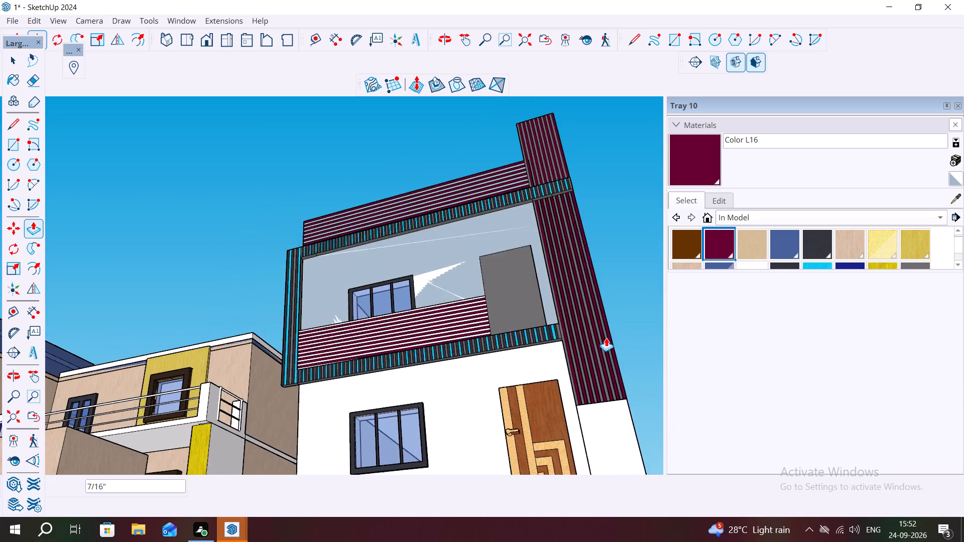
scroll(606, 338, "down", 4)
middle_click_drag(591, 357, 652, 396)
middle_click_drag(601, 440, 594, 541)
scroll(469, 412, "up", 3)
middle_click_drag(460, 428, 523, 467)
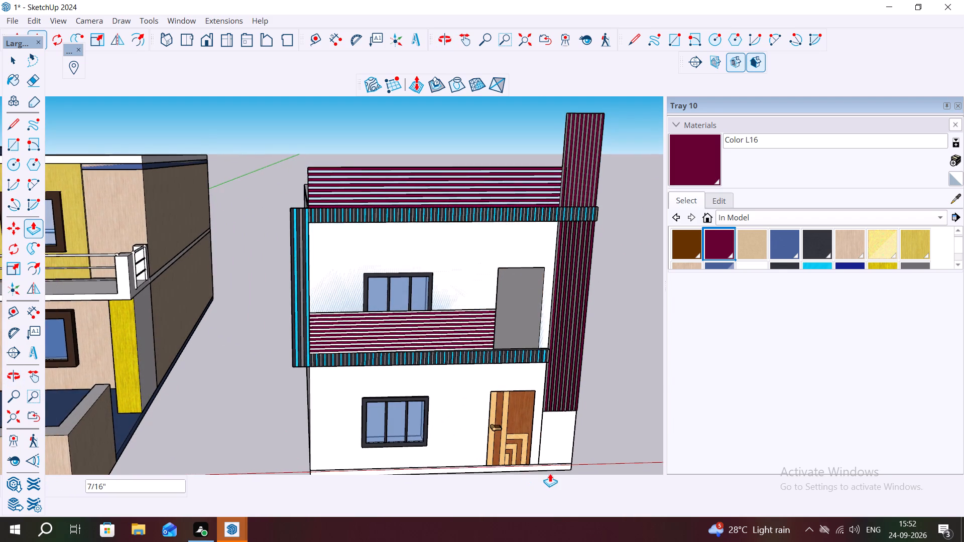
scroll(550, 473, "up", 1)
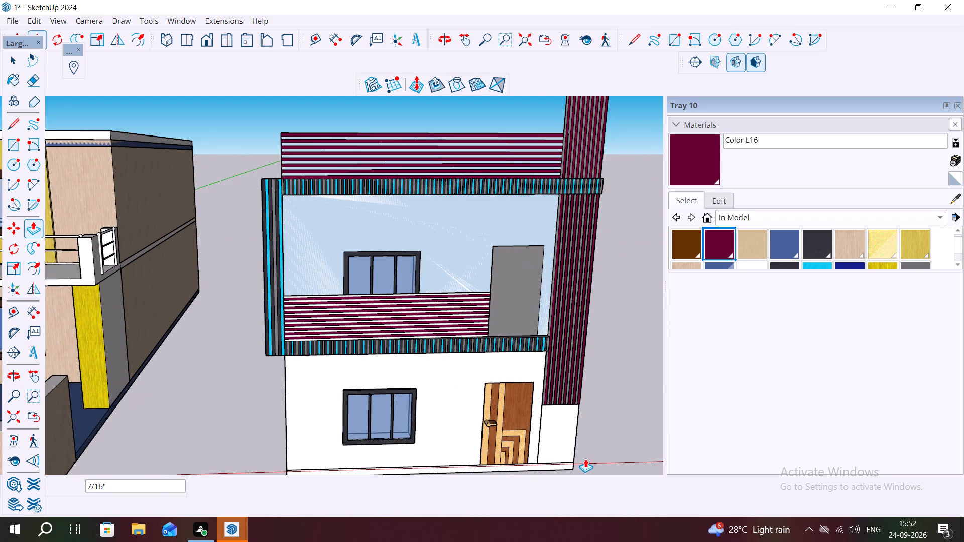
scroll(588, 451, "down", 4)
middle_click_drag(593, 444, 582, 444)
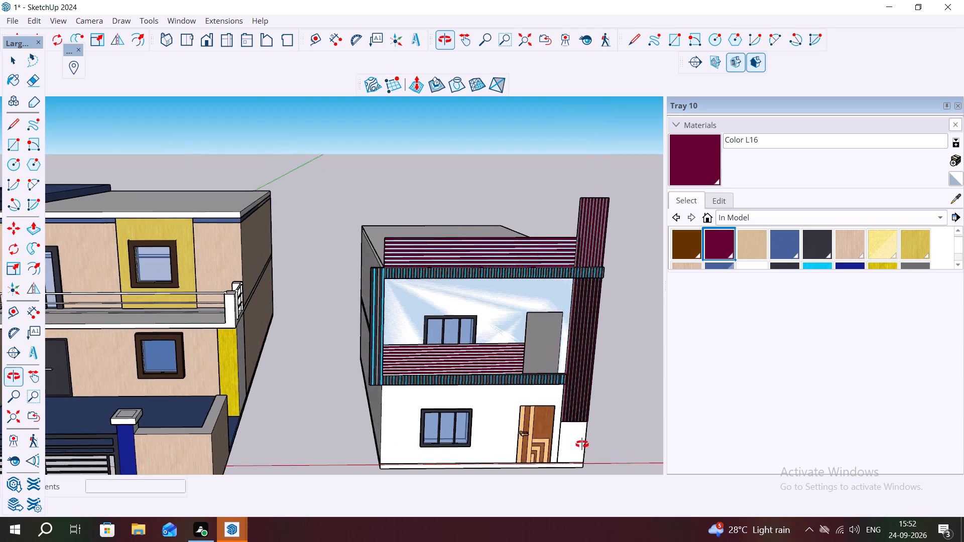
middle_click_drag(582, 444, 555, 436)
key("Escape")
key("space")
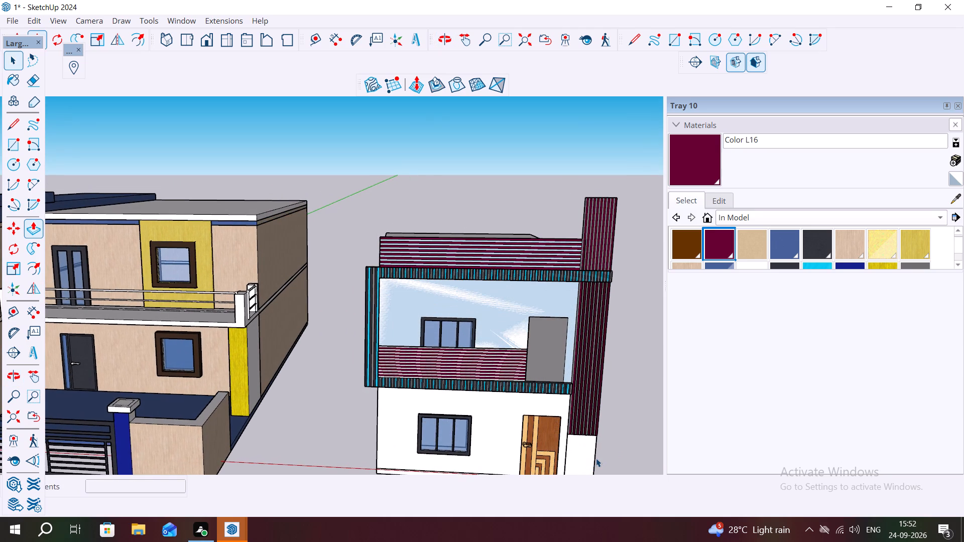
middle_click_drag(608, 458, 640, 438)
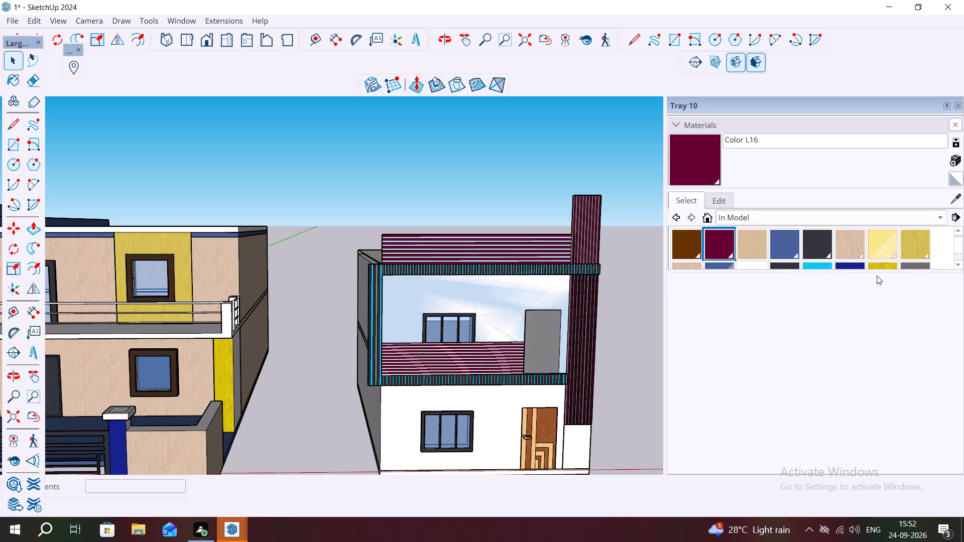
Paint the white walls of the house with the Formica Laminate Light material.
left_click(847, 250)
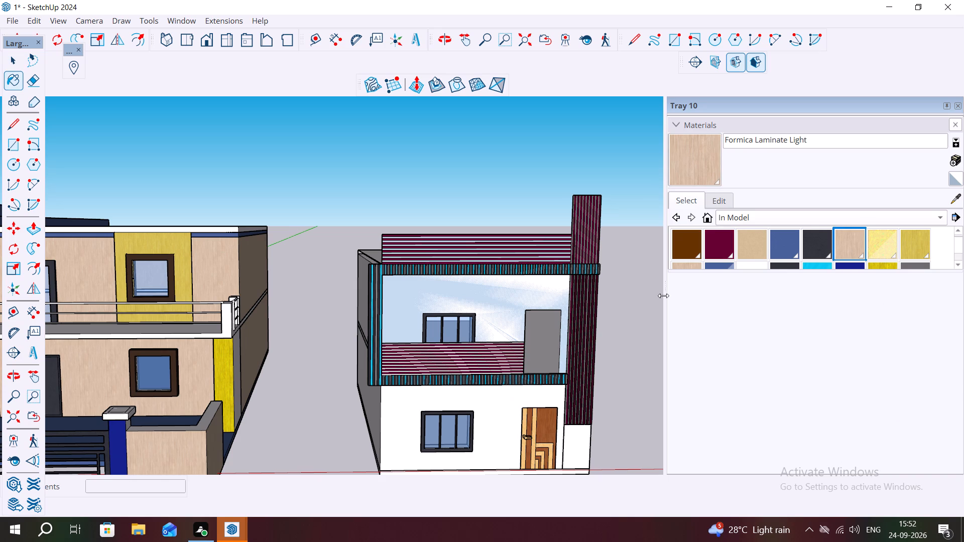
scroll(758, 233, "down", 2)
scroll(794, 259, "up", 2)
left_click(847, 242)
left_click(409, 408)
Paint the white band between the floors on the side wall with Formica Laminate Light.
middle_click_drag(479, 309, 651, 356)
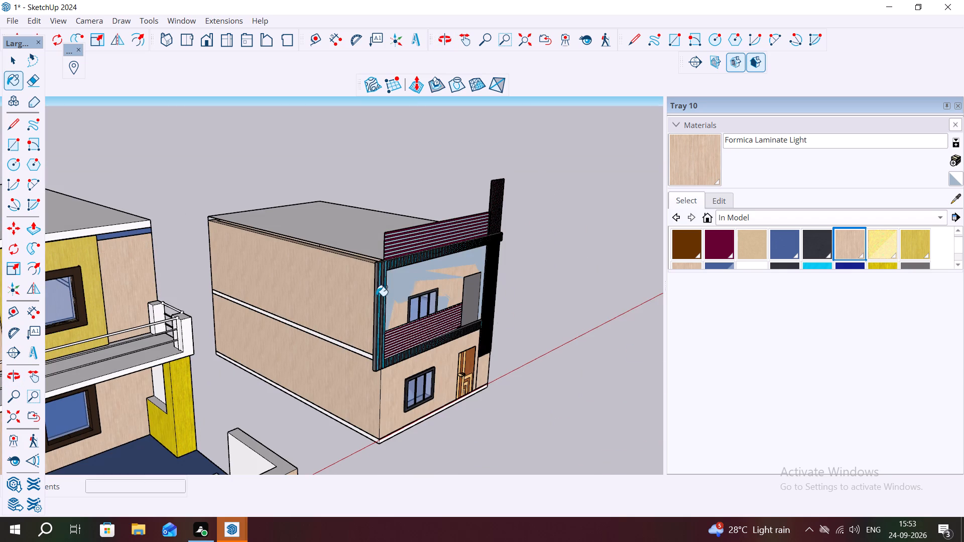
middle_click_drag(338, 279, 205, 241)
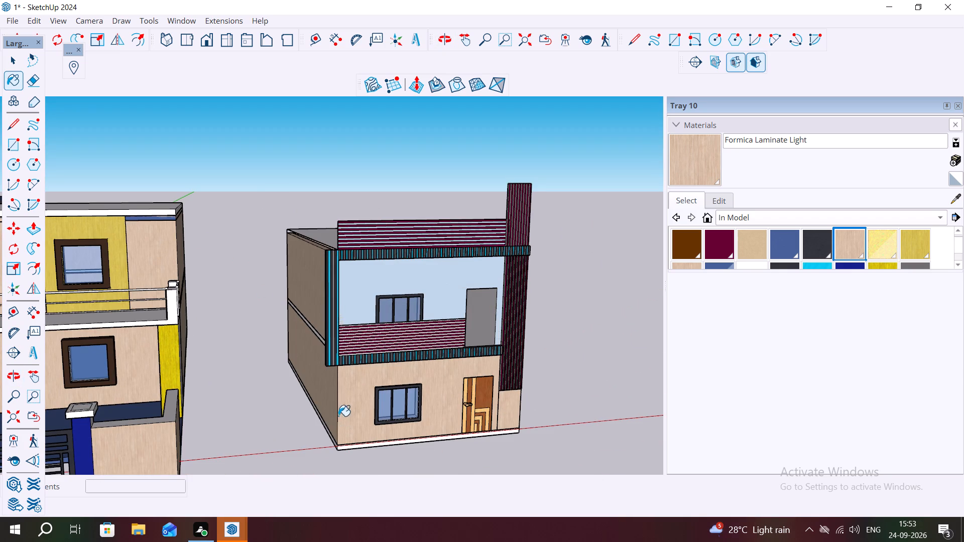
middle_click_drag(352, 401, 460, 431)
scroll(286, 316, "up", 6)
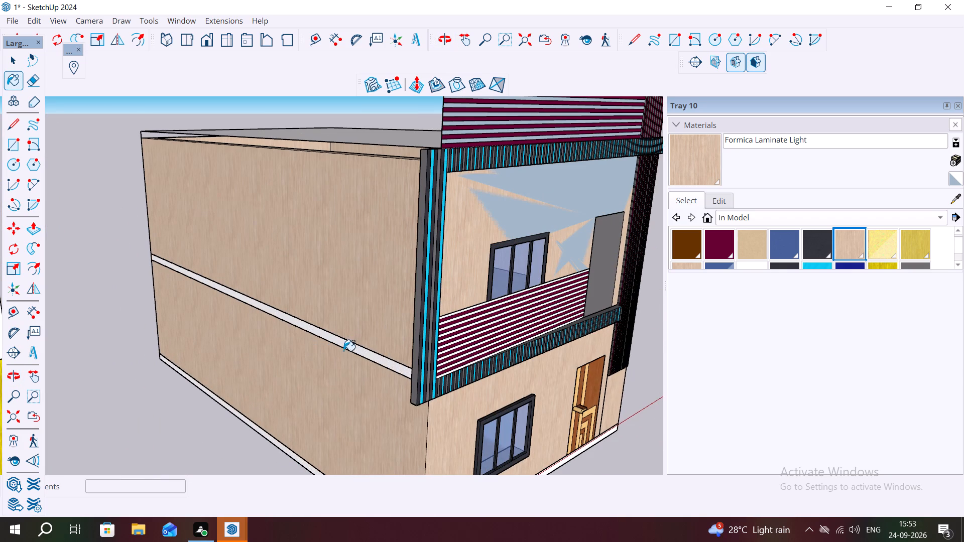
left_click(343, 352)
scroll(404, 390, "down", 3)
scroll(335, 354, "up", 6)
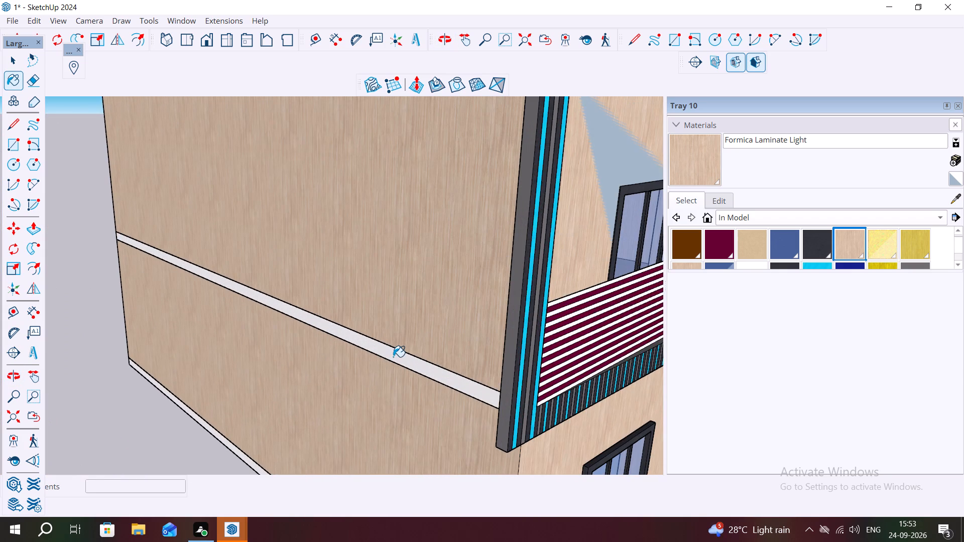
left_click(394, 359)
Examine the painted house from the front and both sides, and together with the neighbouring house.
scroll(399, 350, "down", 11)
middle_click_drag(466, 406, 418, 403)
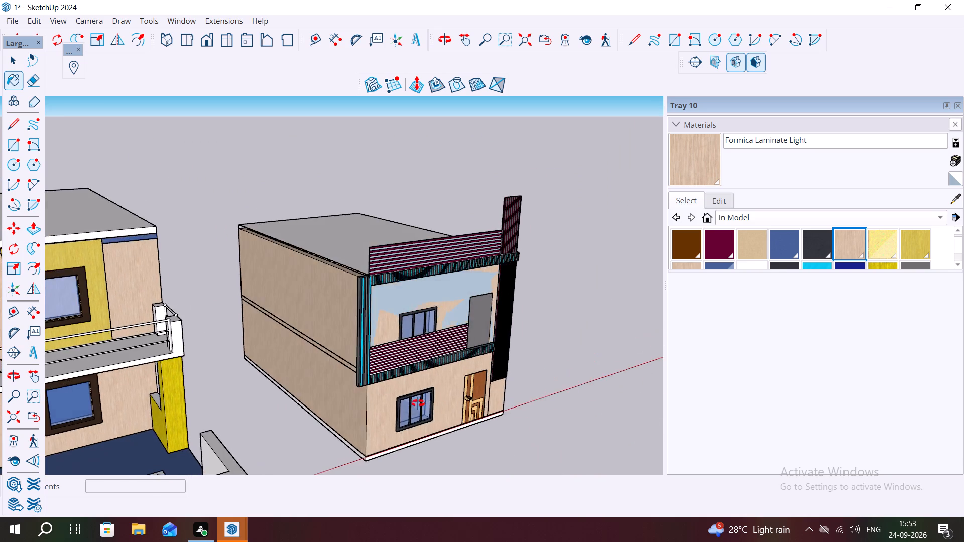
middle_click_drag(418, 403, 274, 369)
middle_click_drag(574, 440, 291, 412)
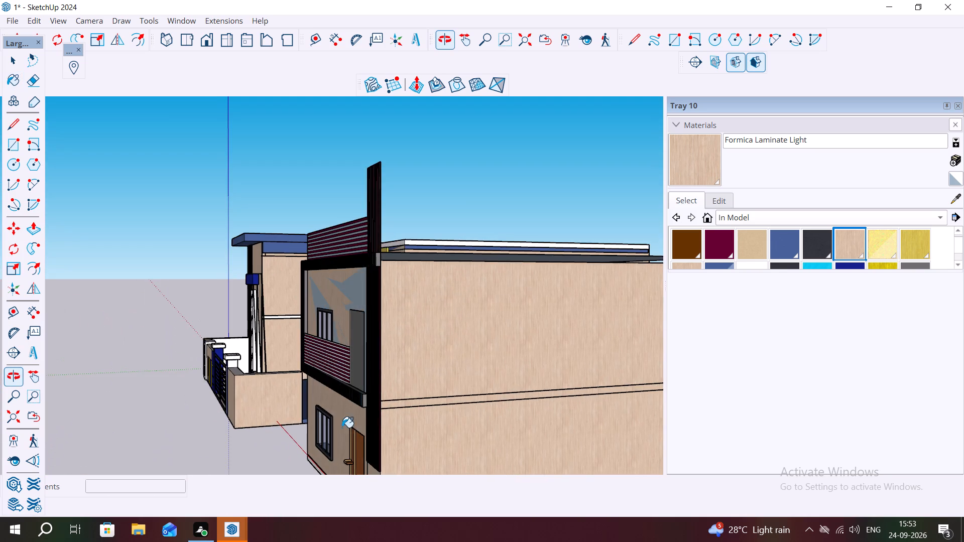
scroll(504, 441, "down", 3)
middle_click_drag(535, 449, 654, 403)
key("space")
scroll(539, 427, "down", 3)
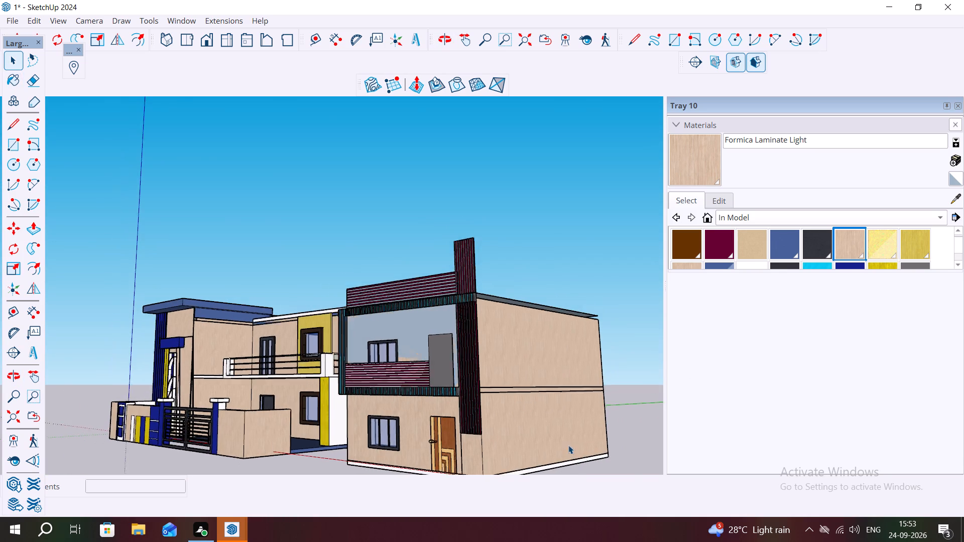
middle_click_drag(484, 450, 610, 520)
scroll(528, 453, "down", 4)
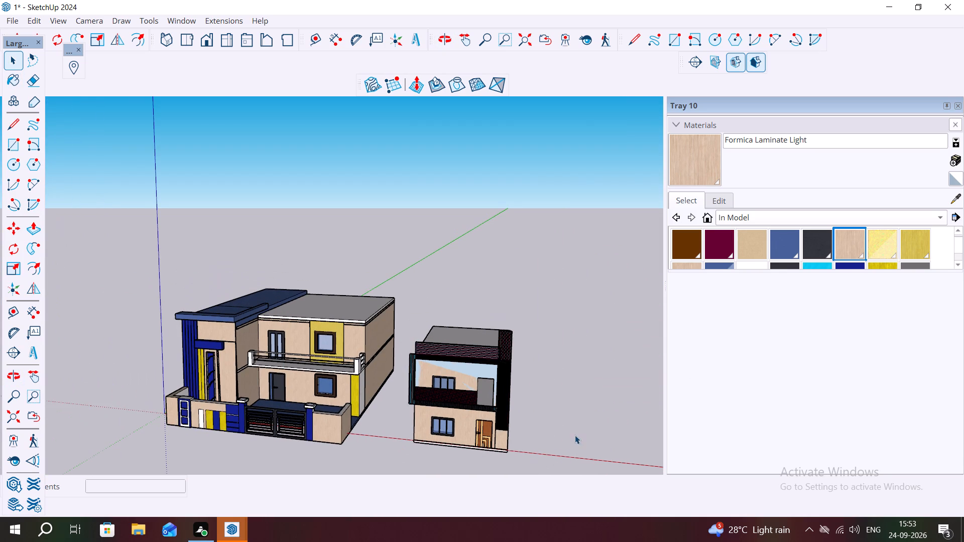
Open the group holding the loose gray slab in front of the smaller house and delete the slab's geometry.
left_click(574, 433)
scroll(280, 434, "down", 4)
middle_click_drag(406, 445, 462, 423)
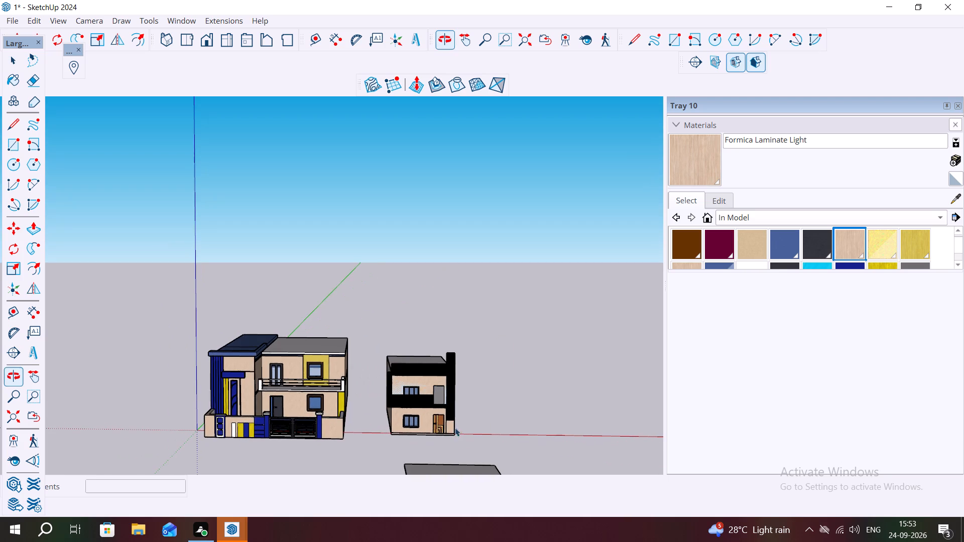
scroll(427, 459, "down", 11)
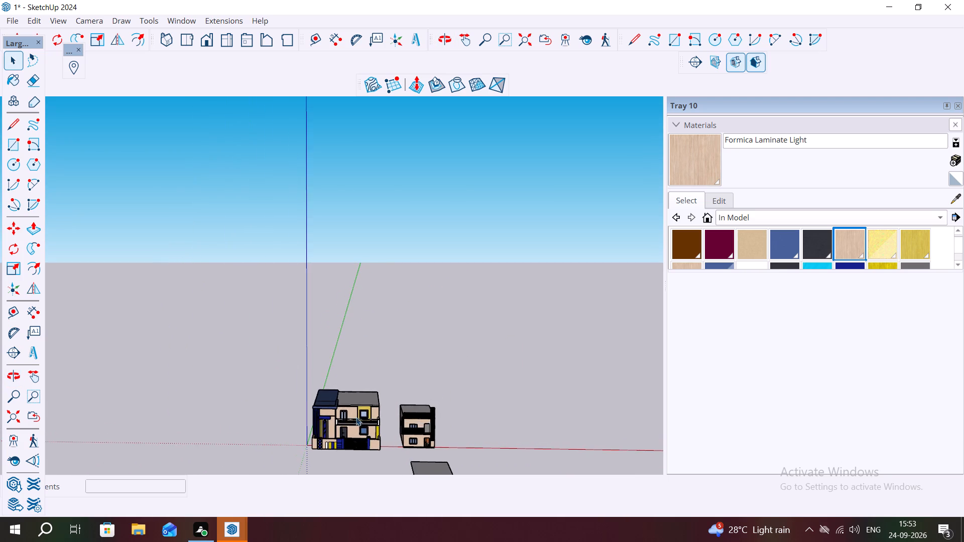
scroll(354, 415, "down", 6)
scroll(377, 467, "up", 10)
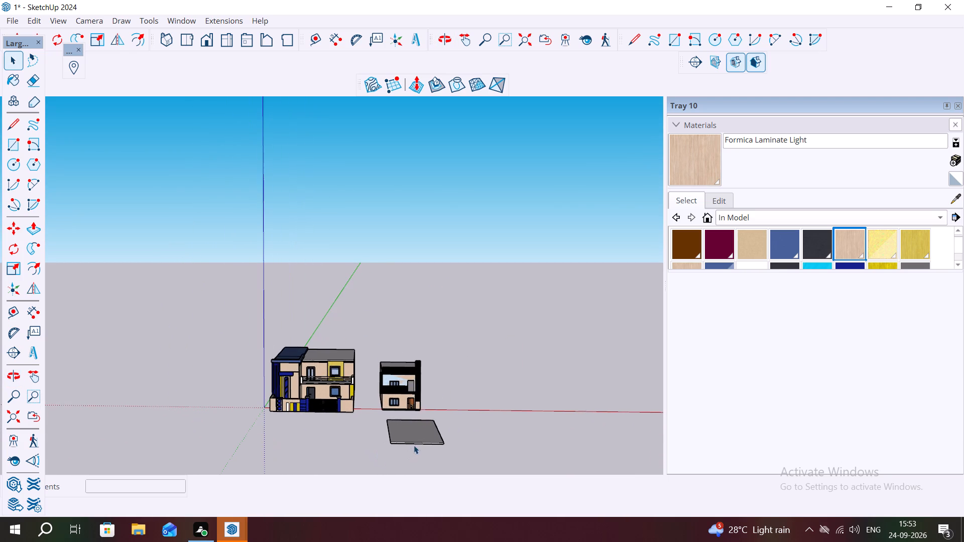
double_click(415, 442)
left_click(415, 442)
left_click(415, 442)
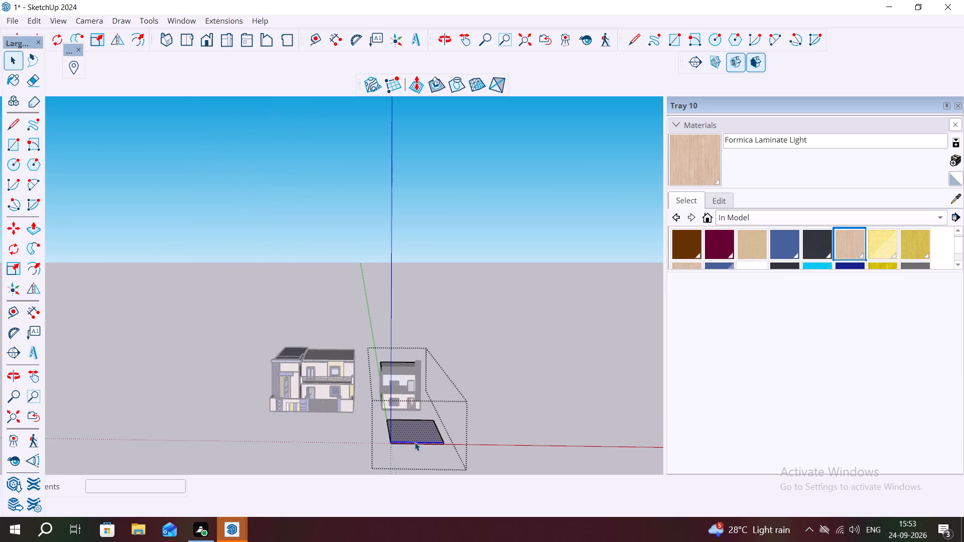
key("Delete")
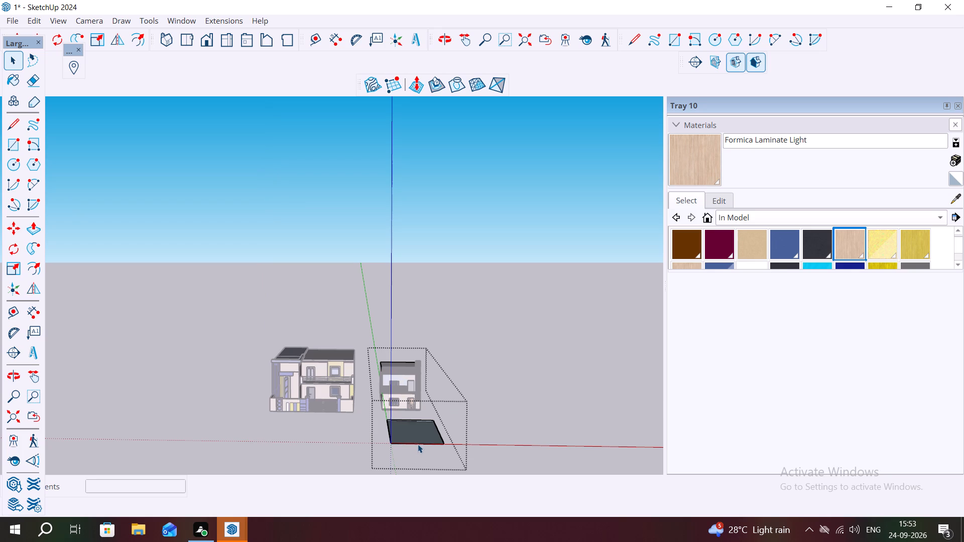
double_click(418, 444)
key("Delete")
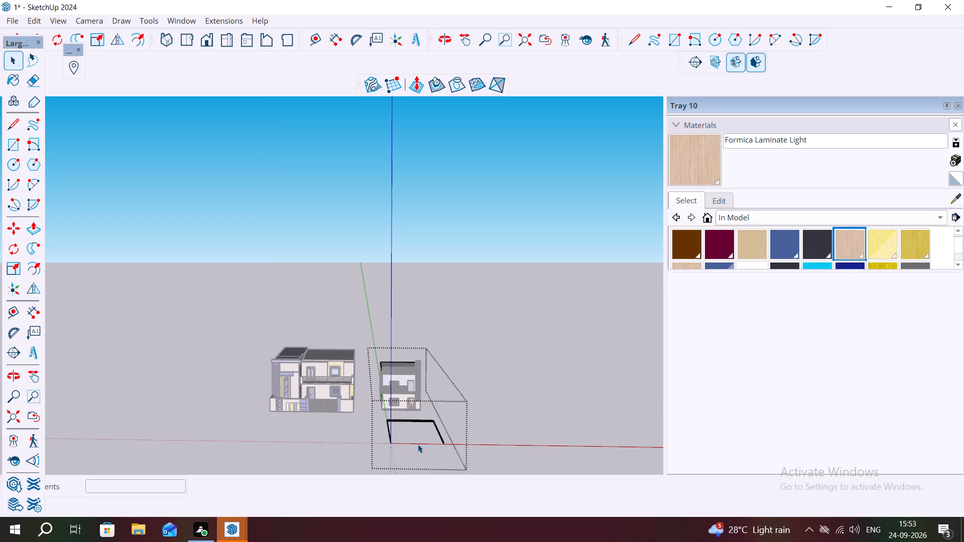
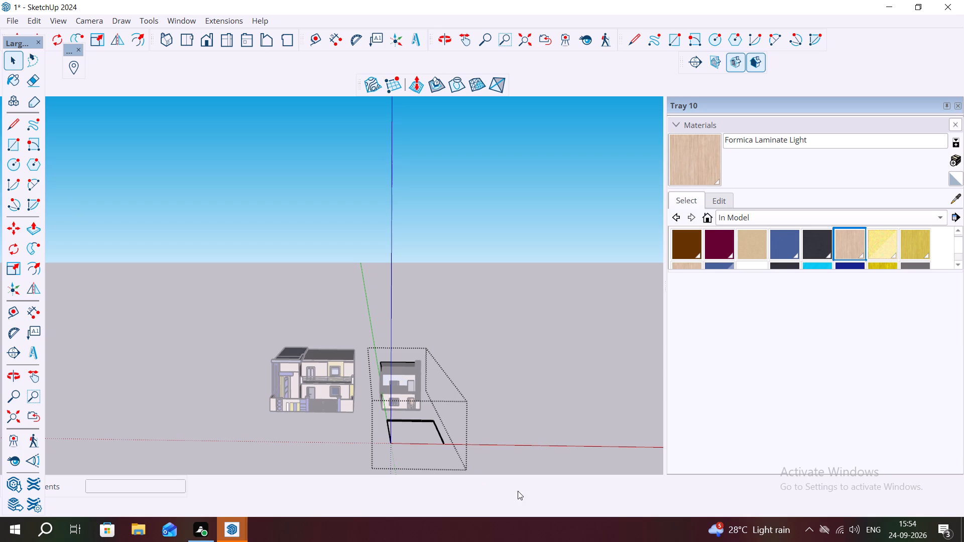
Delete the stray wall outline lying on the ground in front of the smaller house and close the group.
left_click(496, 378)
scroll(410, 416, "up", 4)
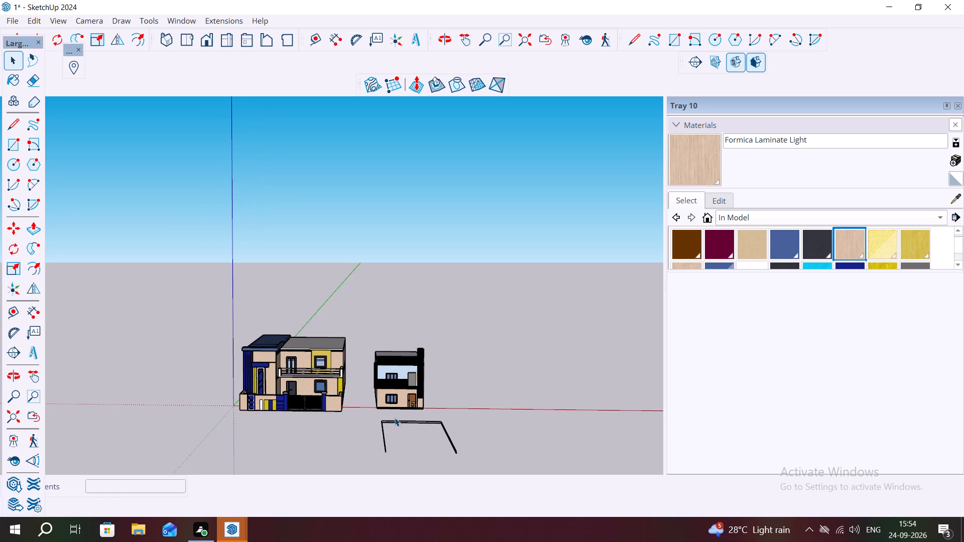
scroll(395, 418, "up", 13)
scroll(392, 351, "up", 1)
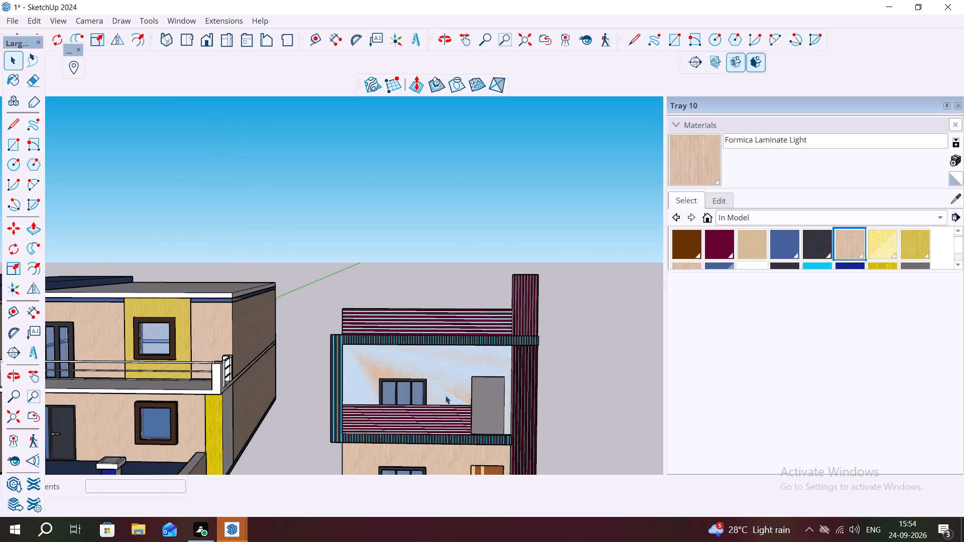
scroll(488, 425, "up", 3)
scroll(525, 406, "down", 5)
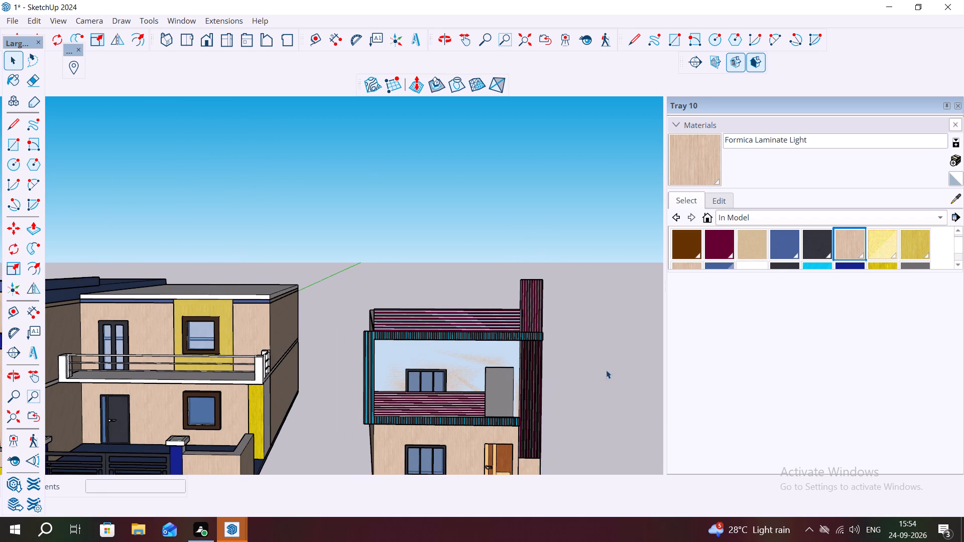
scroll(606, 369, "down", 4)
scroll(533, 449, "down", 3)
scroll(499, 395, "down", 3)
scroll(492, 403, "up", 1)
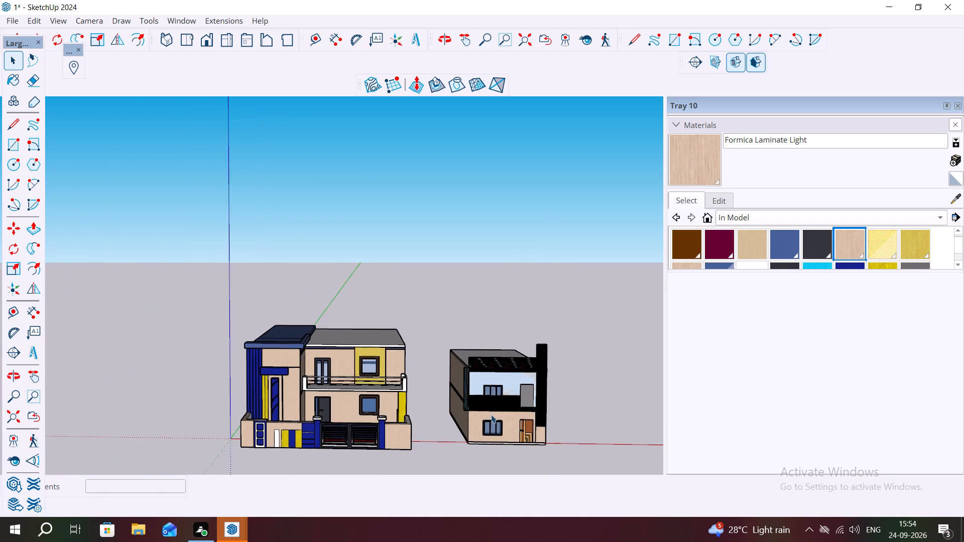
scroll(491, 415, "up", 3)
middle_click_drag(498, 432, 493, 334)
scroll(416, 352, "down", 3)
middle_click_drag(498, 320, 580, 474)
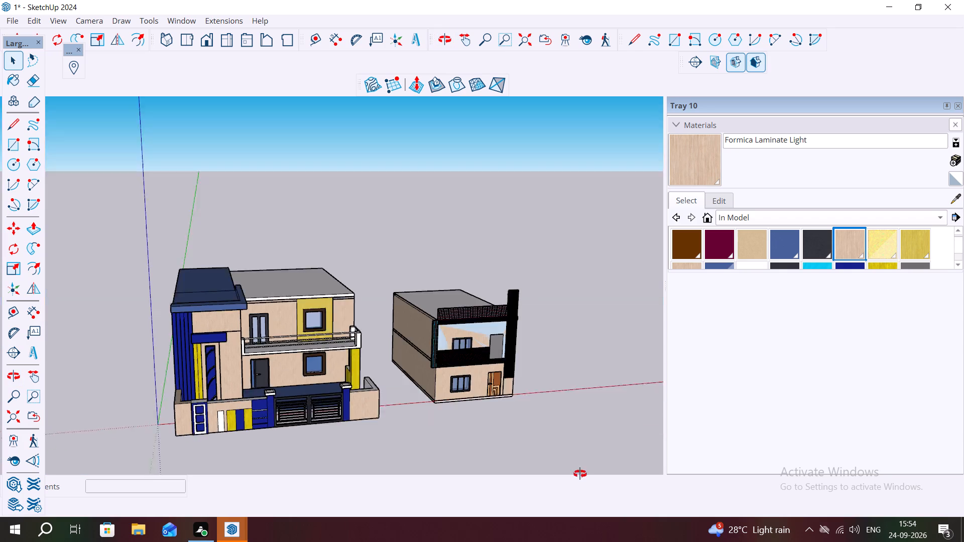
middle_click_drag(580, 474, 583, 478)
scroll(579, 398, "down", 6)
scroll(606, 481, "up", 7)
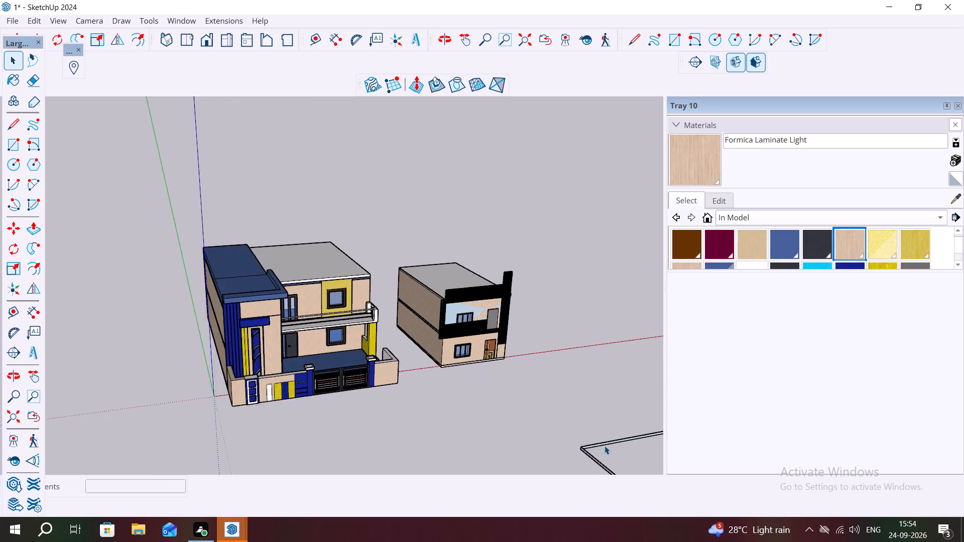
scroll(605, 446, "up", 20)
scroll(605, 446, "up", 2)
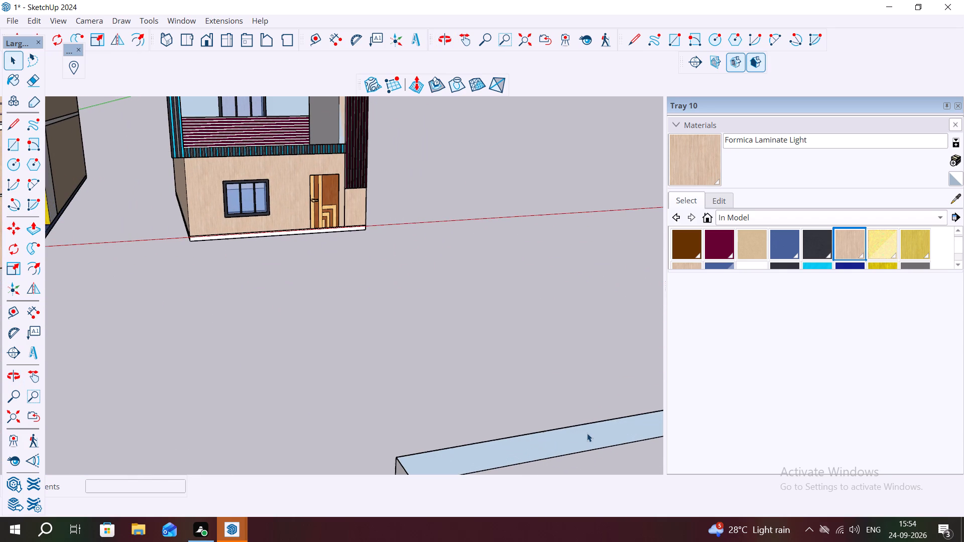
left_click(587, 433)
left_click(587, 433)
triple_click(587, 433)
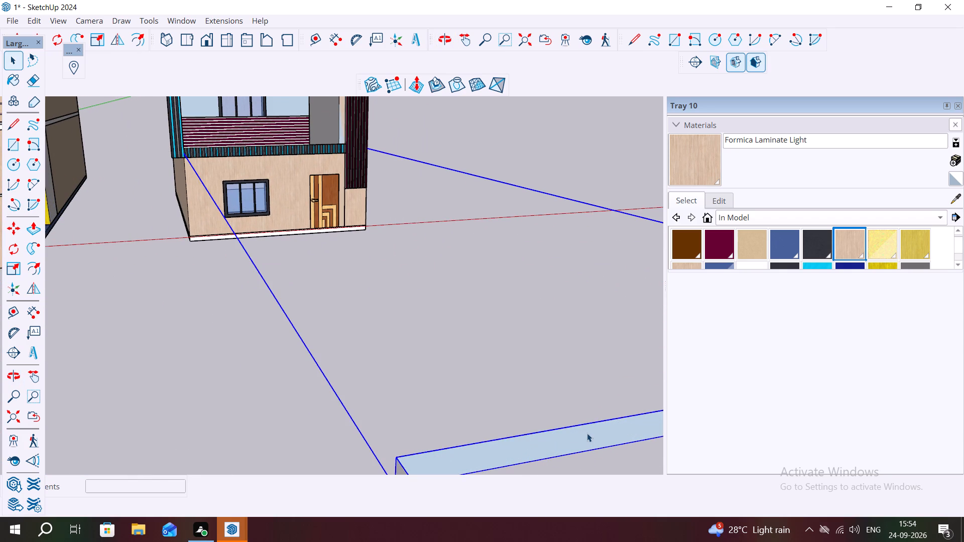
key("Delete")
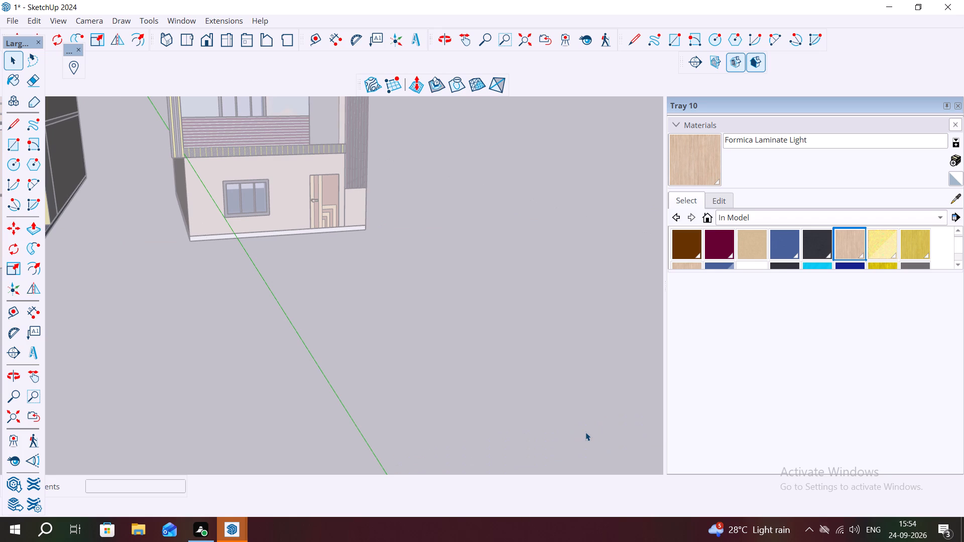
scroll(559, 333, "down", 11)
left_click(413, 319)
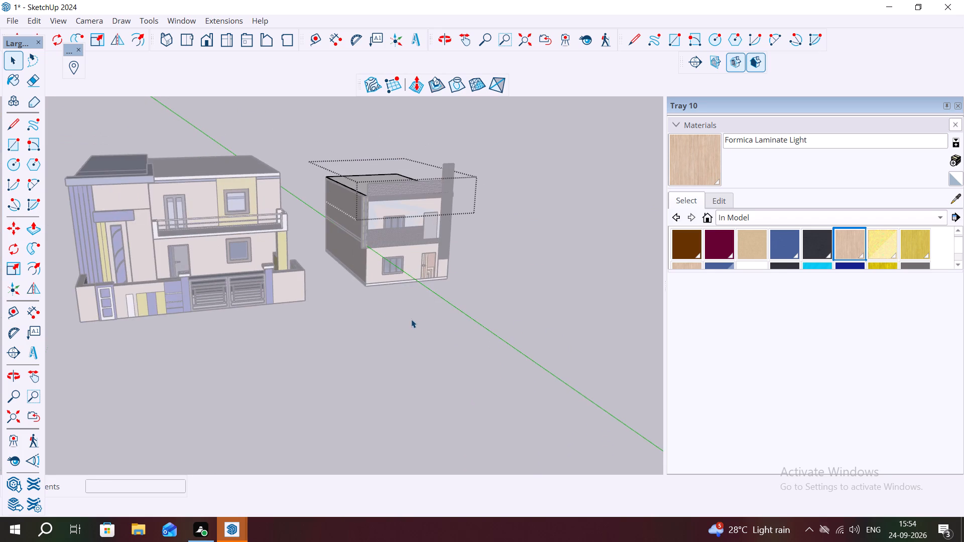
Paint the grey upper-floor door panel of the smaller house with the white Material4.
scroll(281, 303, "down", 2)
middle_click_drag(398, 301, 229, 307)
scroll(409, 278, "up", 20)
scroll(485, 243, "up", 15)
scroll(439, 296, "up", 1)
middle_click_drag(448, 293, 488, 293)
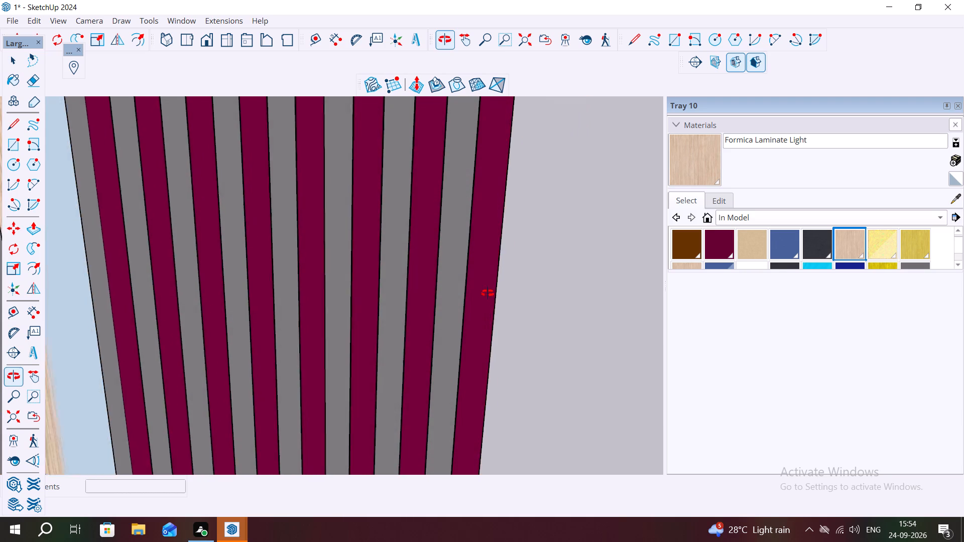
middle_click_drag(488, 293, 489, 293)
scroll(563, 307, "down", 8)
scroll(496, 311, "down", 6)
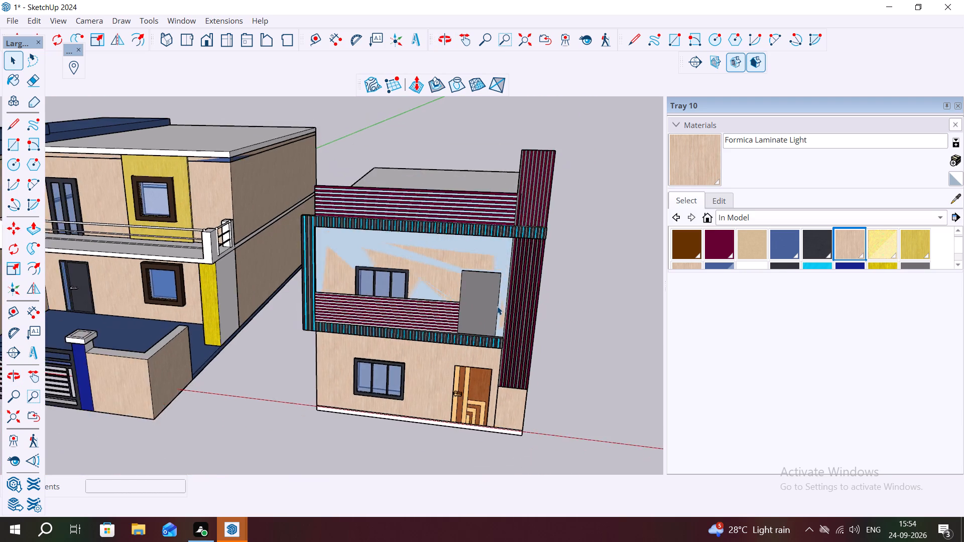
scroll(497, 306, "down", 3)
left_click(486, 298)
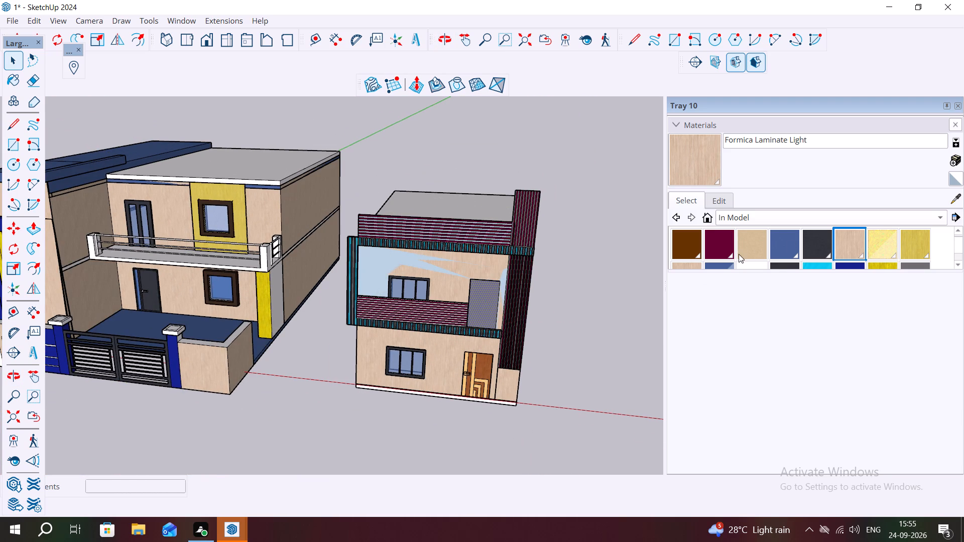
left_click(746, 262)
left_click(478, 298)
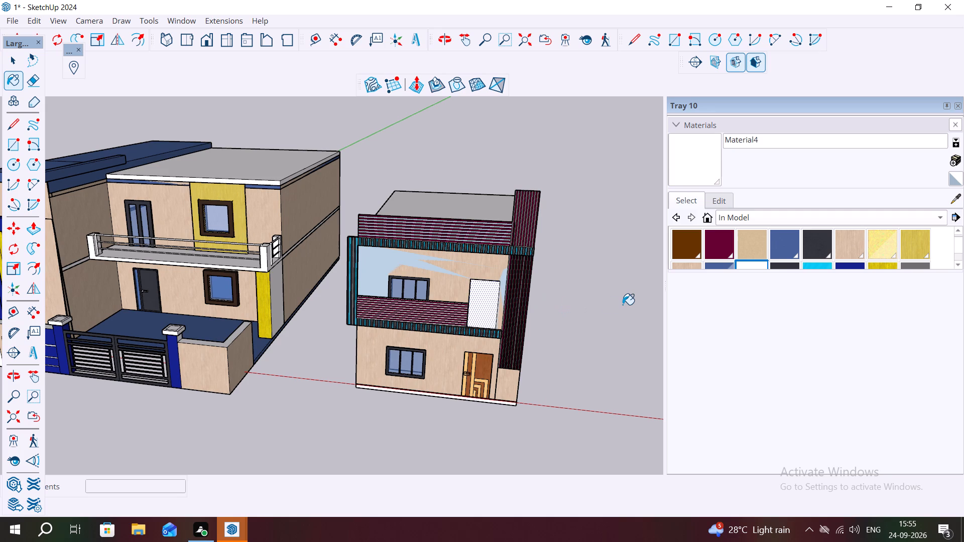
key("Escape")
key("space")
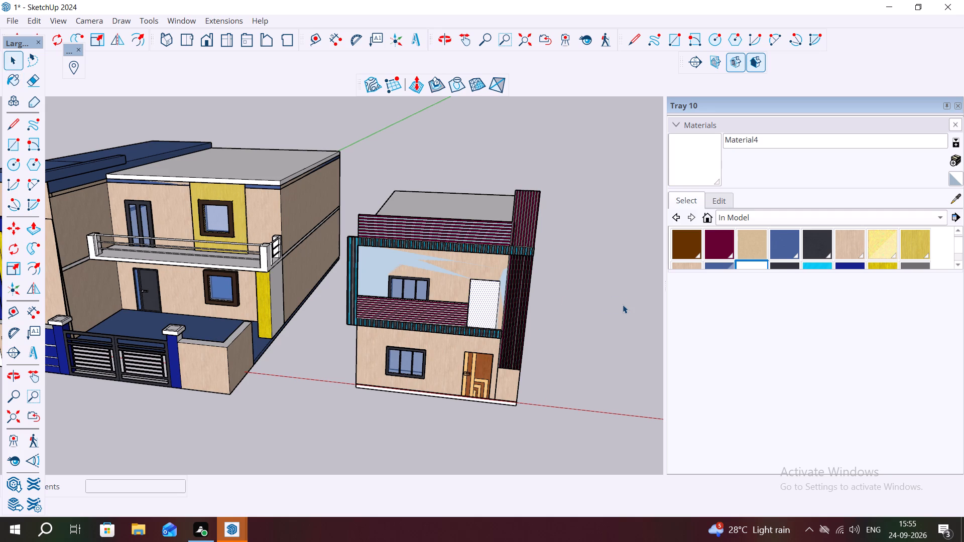
left_click(559, 346)
Select the entire smaller house in a front view, leaving the larger house unselected.
scroll(567, 346, "down", 4)
scroll(644, 336, "down", 2)
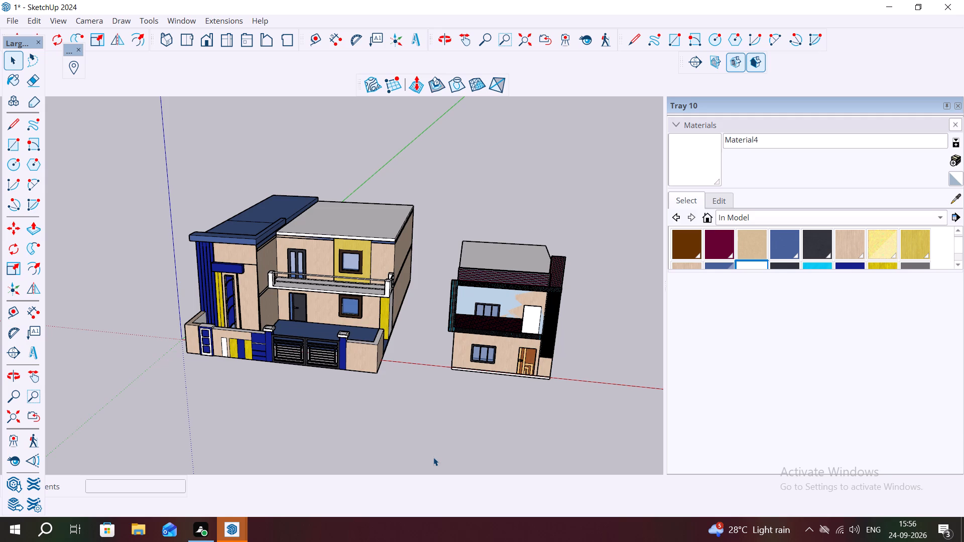
middle_click_drag(460, 380, 506, 303)
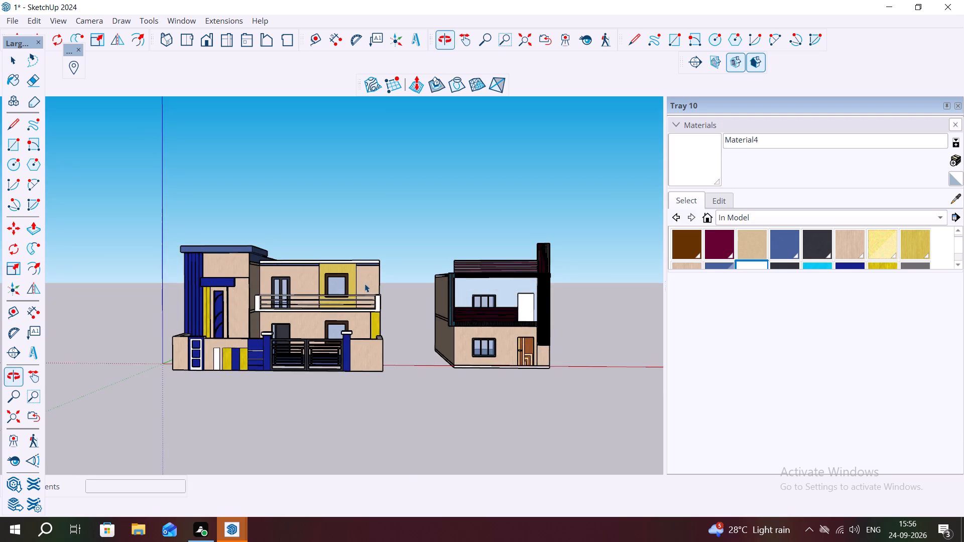
scroll(358, 284, "down", 1)
scroll(270, 272, "down", 2)
scroll(462, 320, "up", 6)
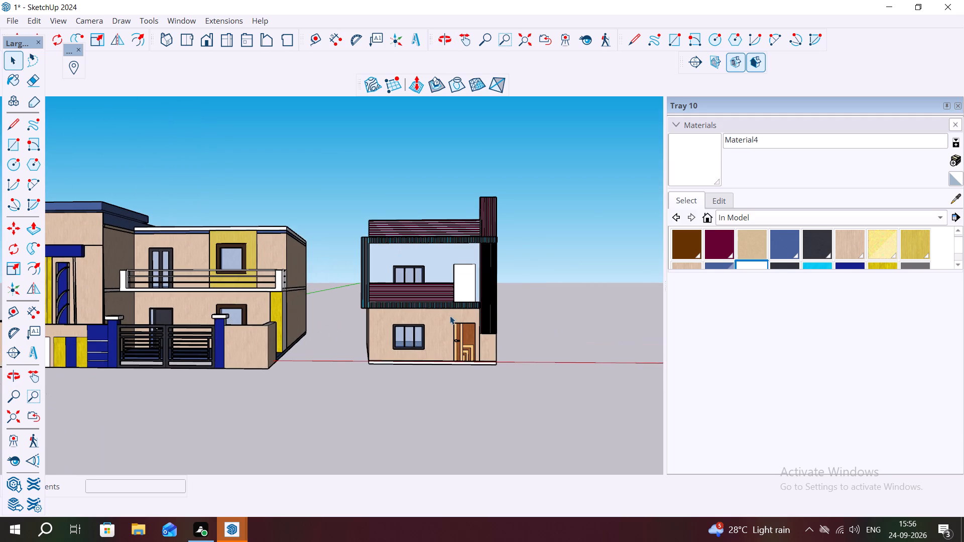
scroll(443, 326, "up", 3)
scroll(483, 333, "up", 3)
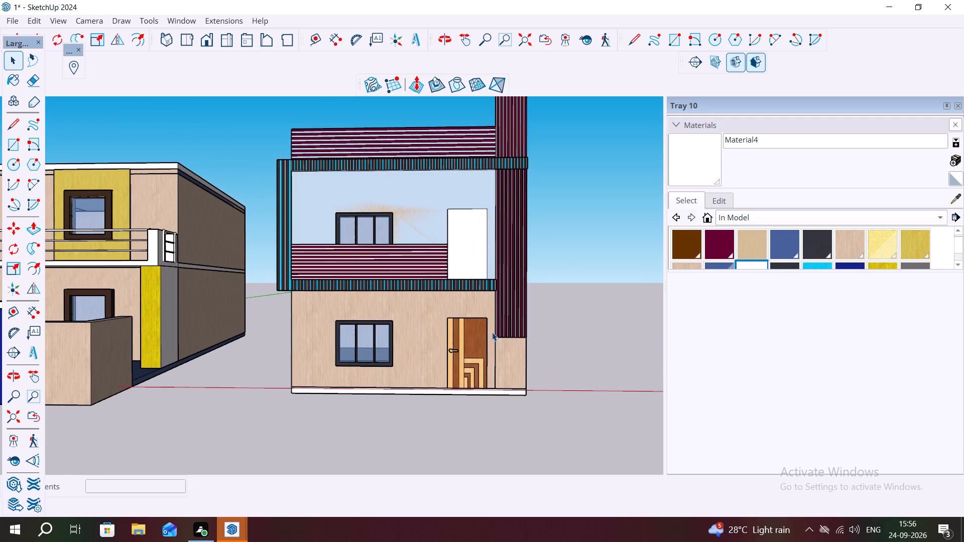
scroll(523, 336, "down", 3)
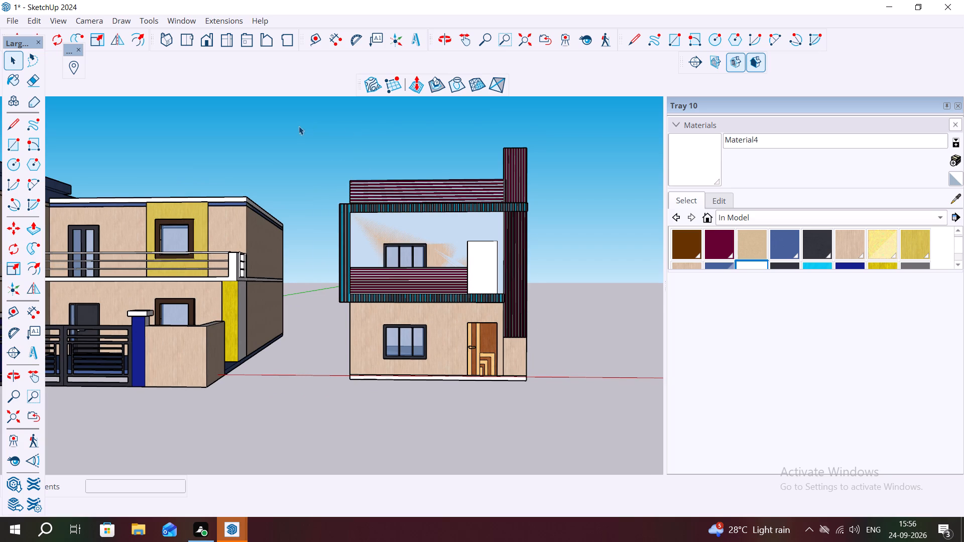
left_click_drag(306, 123, 577, 414)
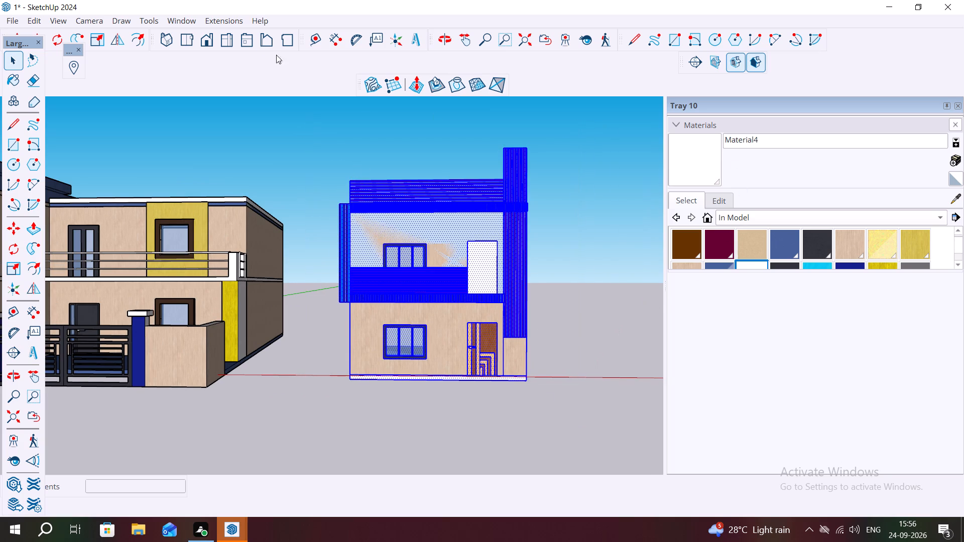
Save the model as 1 in the Documents folder, replacing the existing SketchUp file.
left_click(14, 21)
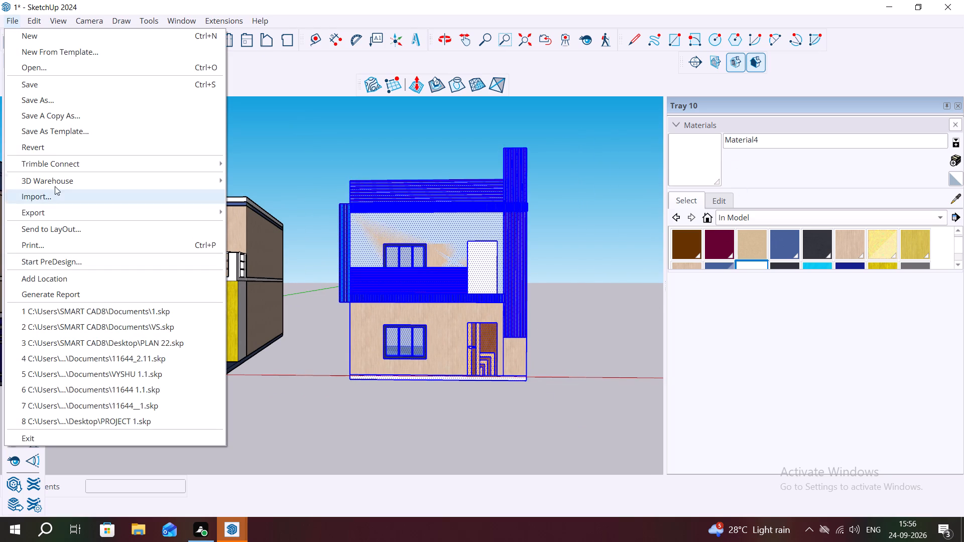
left_click(55, 101)
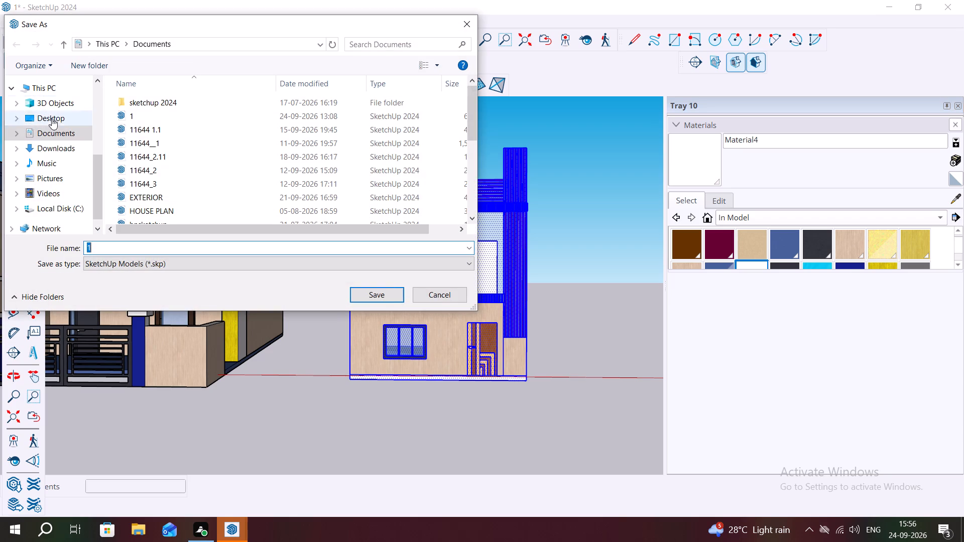
left_click(381, 296)
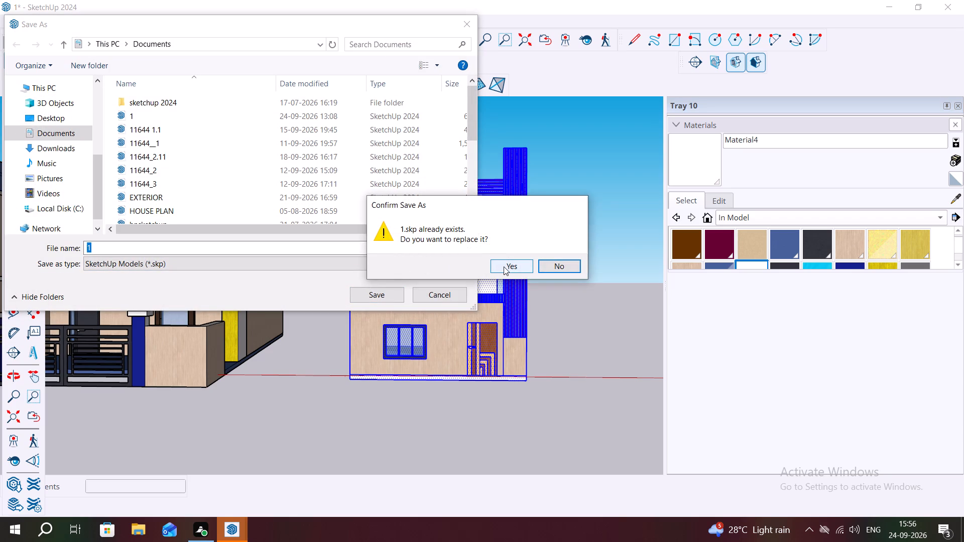
left_click(521, 266)
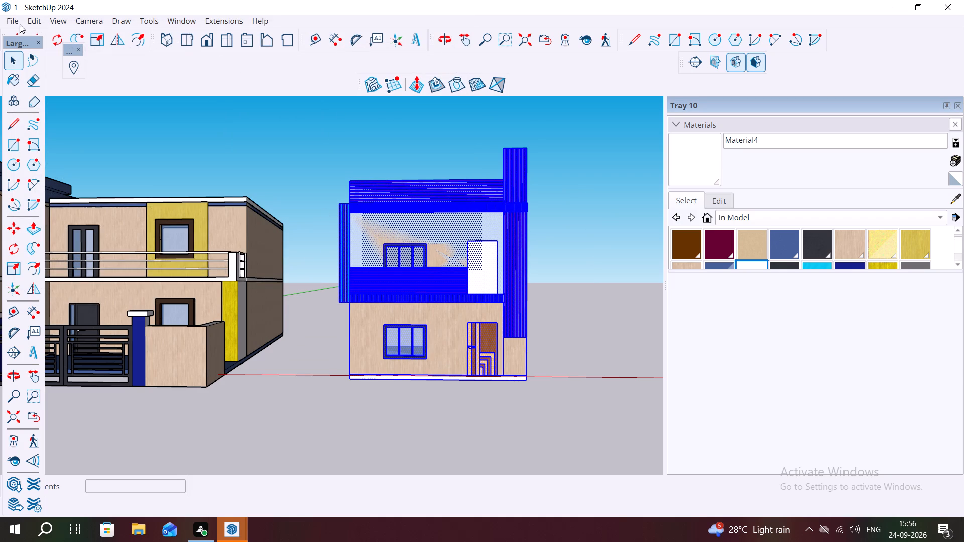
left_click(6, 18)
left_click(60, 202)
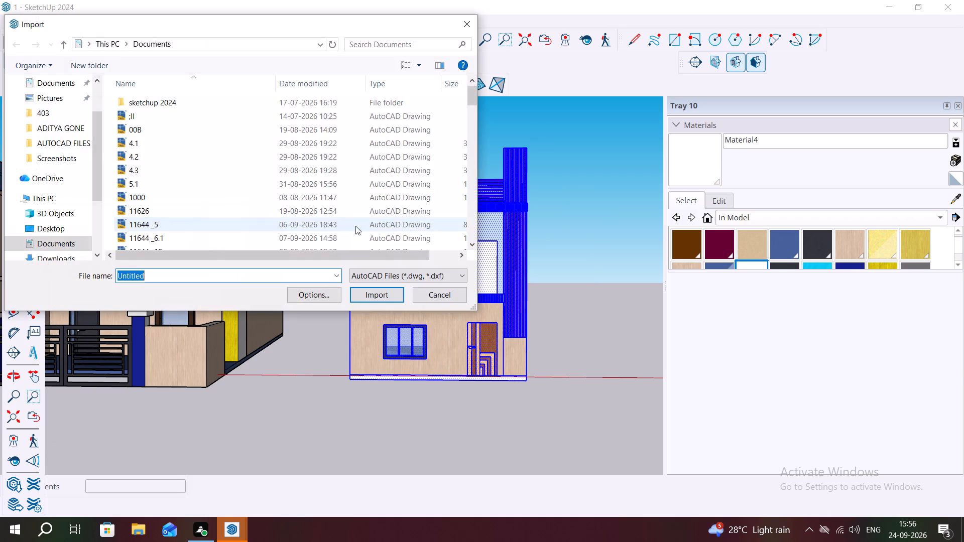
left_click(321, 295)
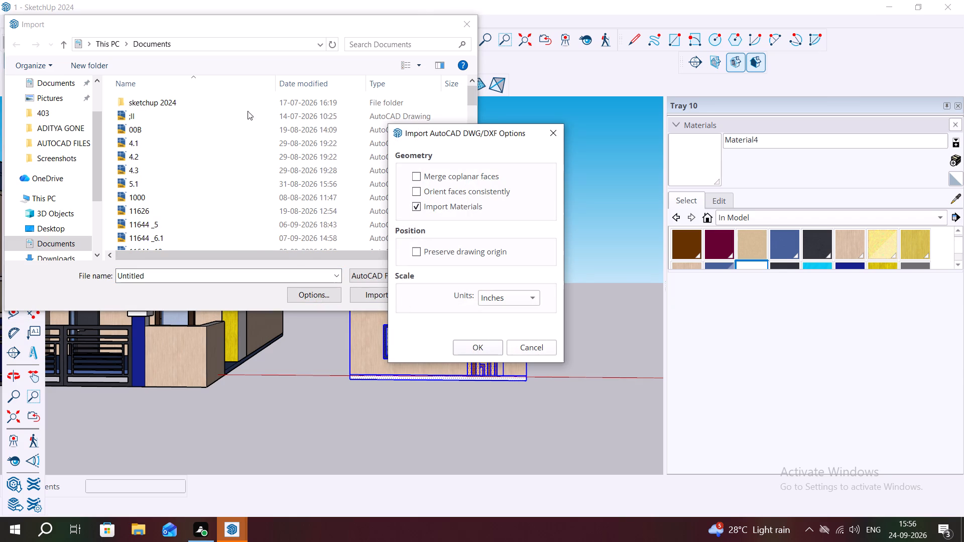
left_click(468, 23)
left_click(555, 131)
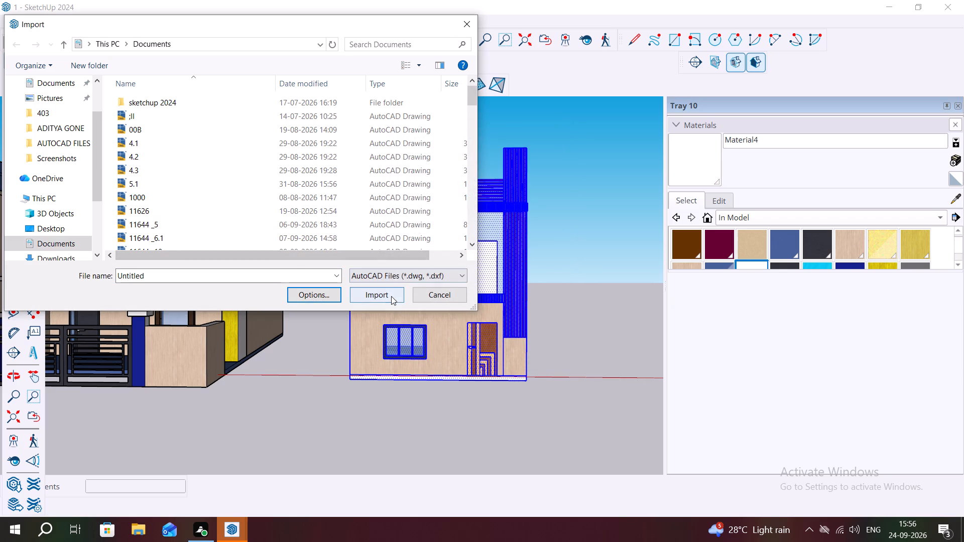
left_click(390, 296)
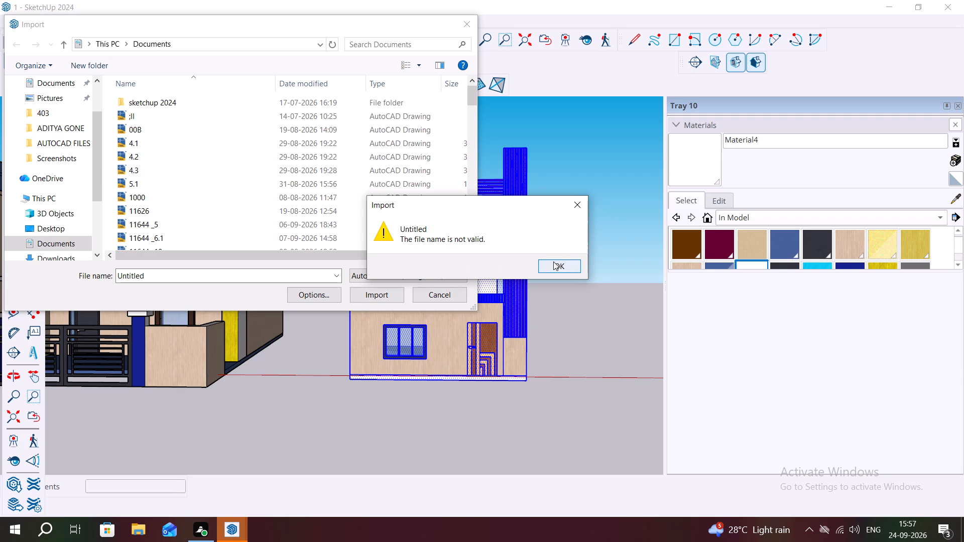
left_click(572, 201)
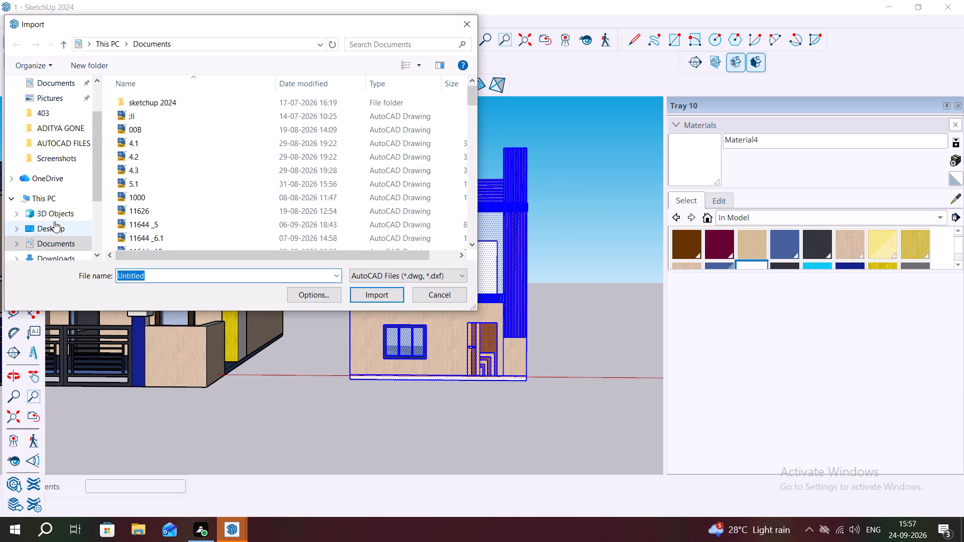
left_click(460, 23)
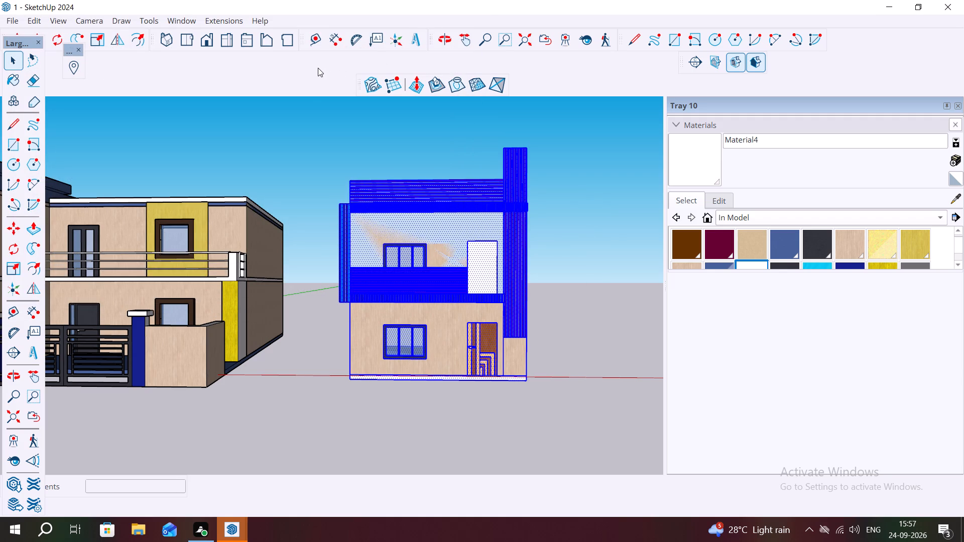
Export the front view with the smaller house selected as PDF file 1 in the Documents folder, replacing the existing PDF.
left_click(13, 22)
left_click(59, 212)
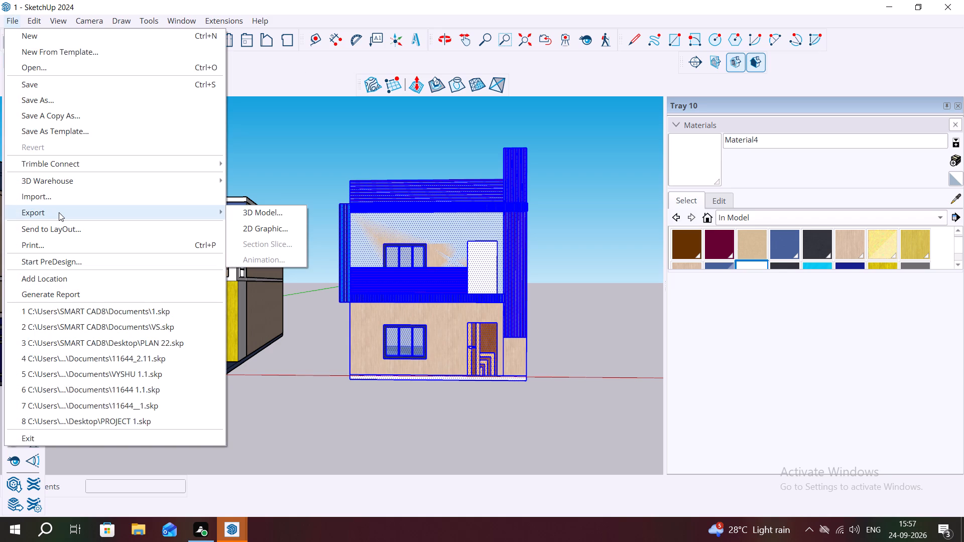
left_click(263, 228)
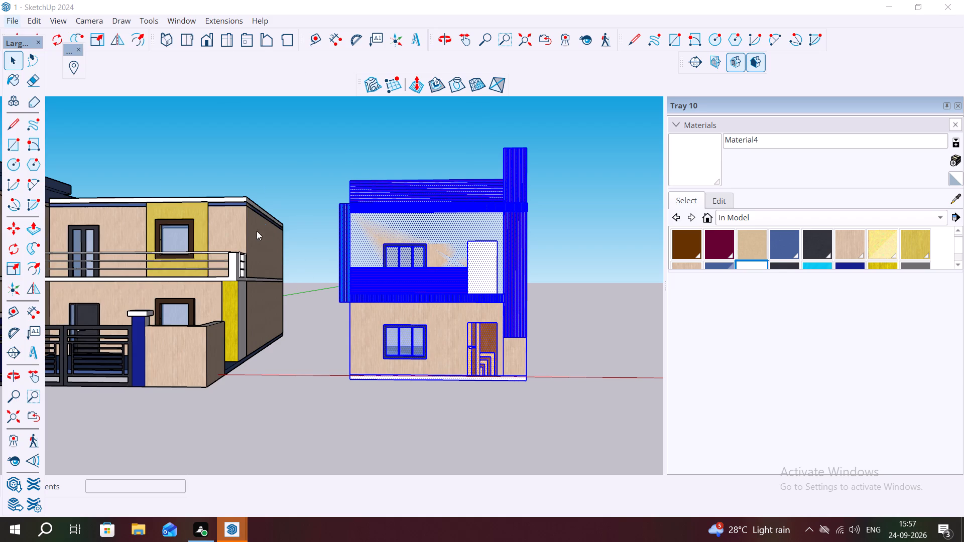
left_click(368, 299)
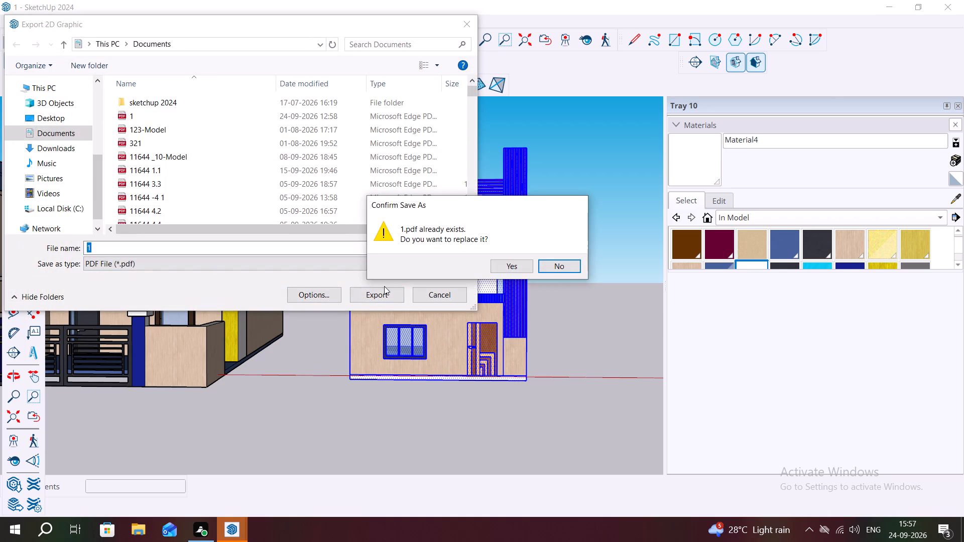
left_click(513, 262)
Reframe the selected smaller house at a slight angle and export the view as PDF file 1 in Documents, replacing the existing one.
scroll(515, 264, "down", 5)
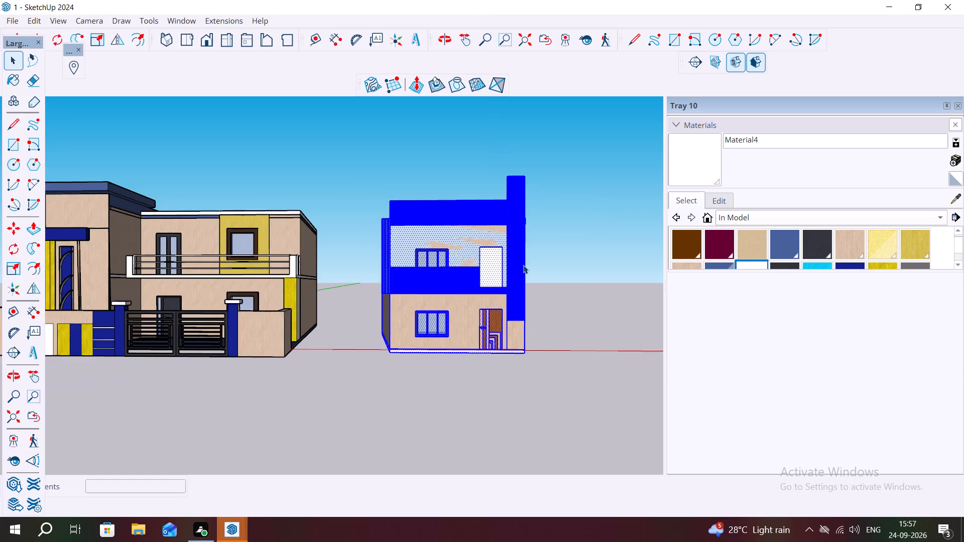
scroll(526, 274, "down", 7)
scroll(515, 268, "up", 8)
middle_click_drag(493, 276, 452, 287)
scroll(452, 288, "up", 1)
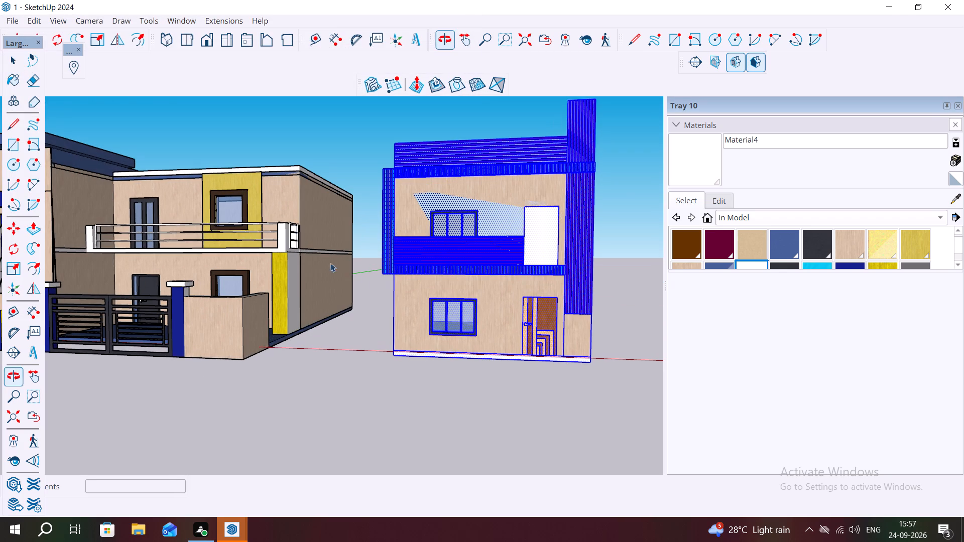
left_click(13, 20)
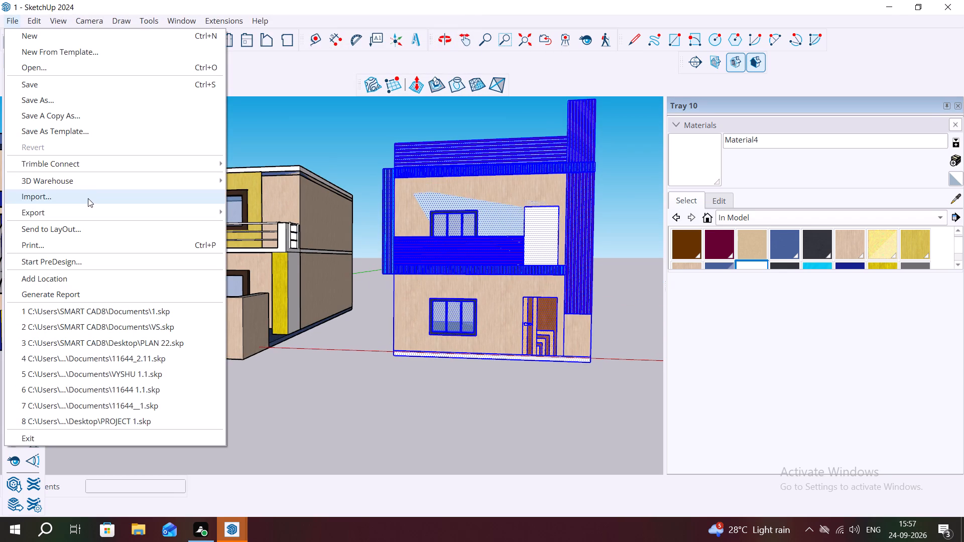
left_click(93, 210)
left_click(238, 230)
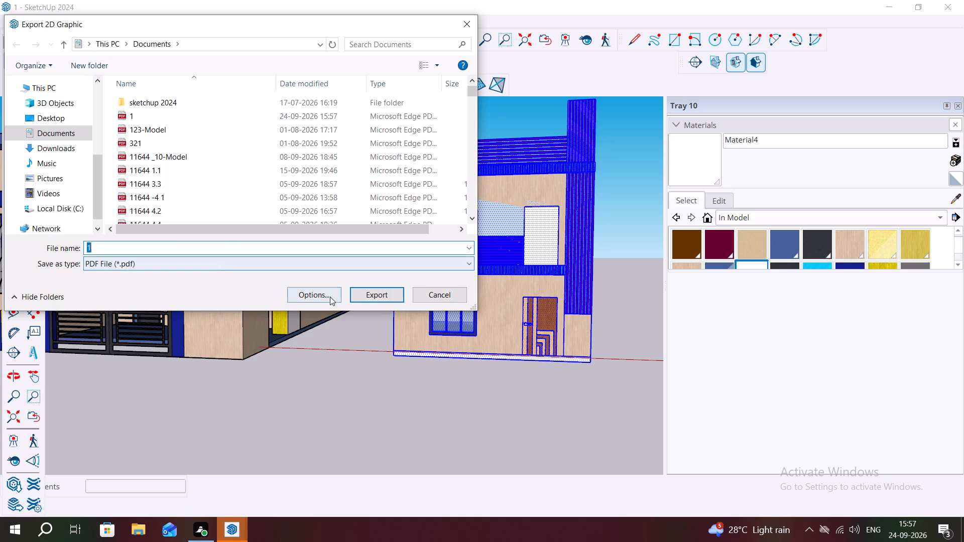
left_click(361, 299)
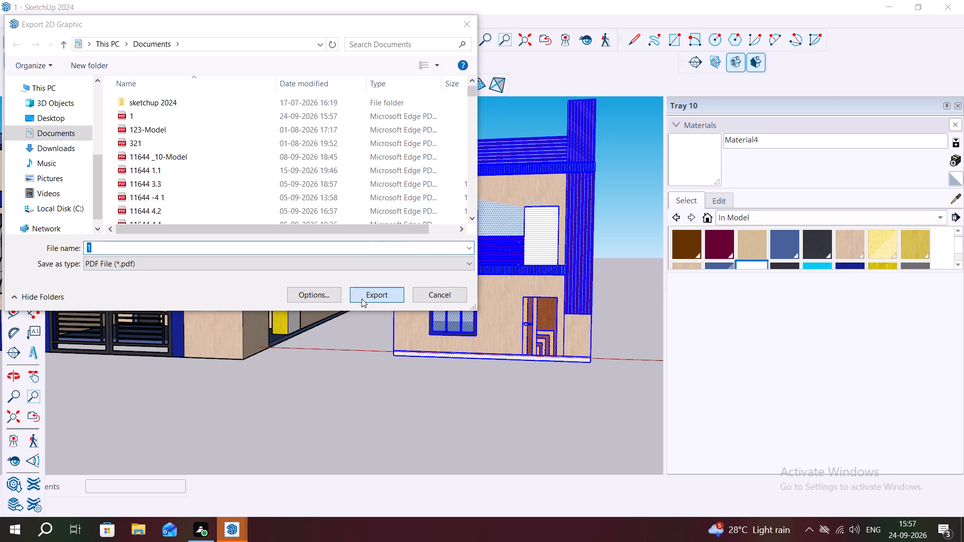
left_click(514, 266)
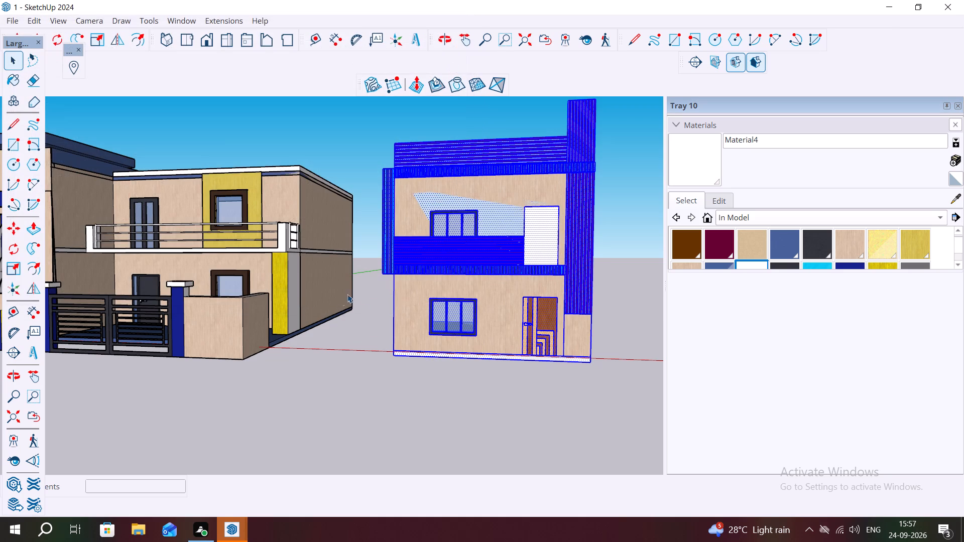
Deselect the smaller house and save the model as 1 in the Documents folder, replacing the existing SketchUp file.
scroll(503, 339, "down", 8)
left_click(487, 371)
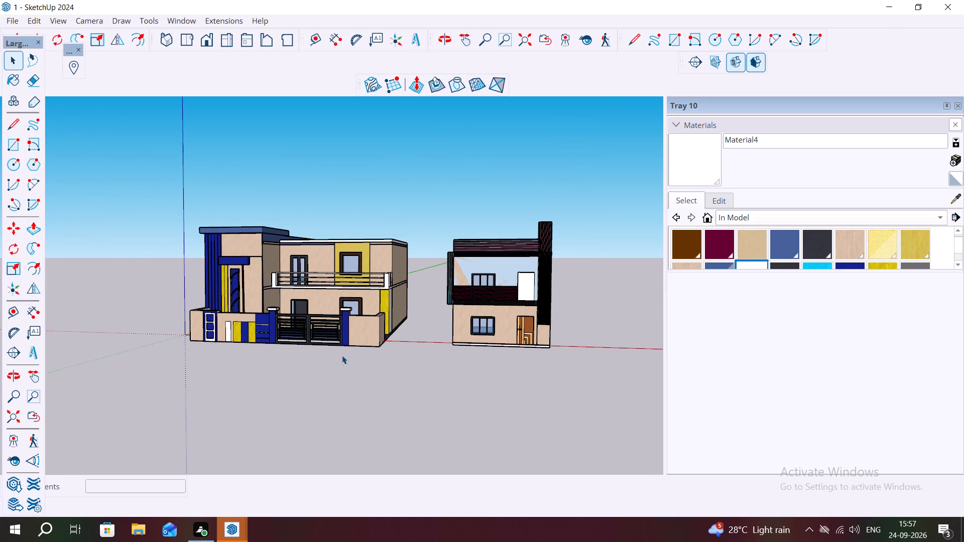
scroll(204, 319, "down", 1)
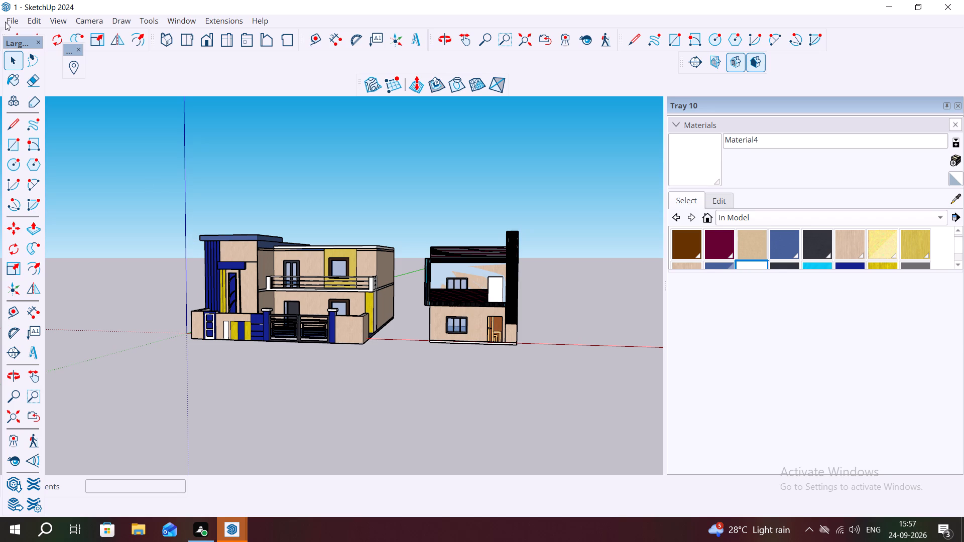
left_click(12, 19)
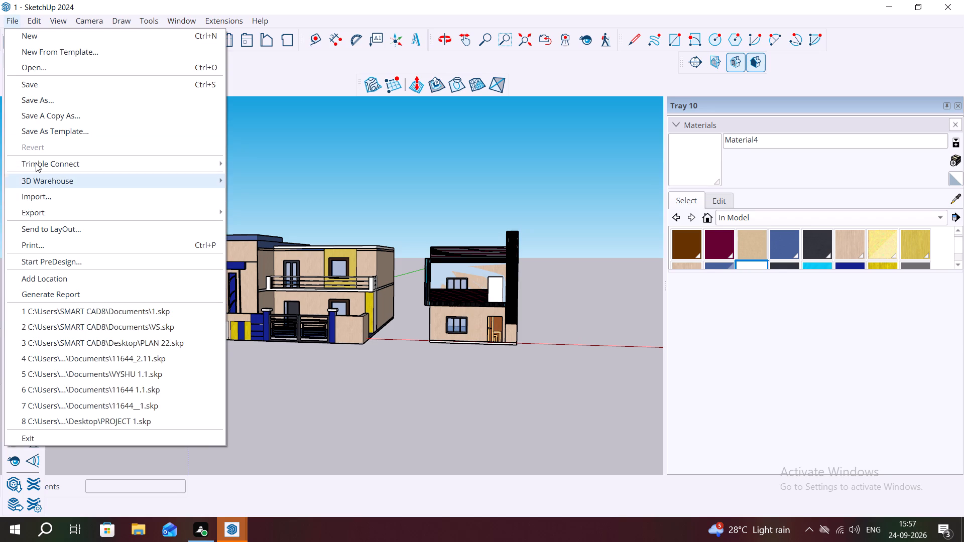
left_click(48, 102)
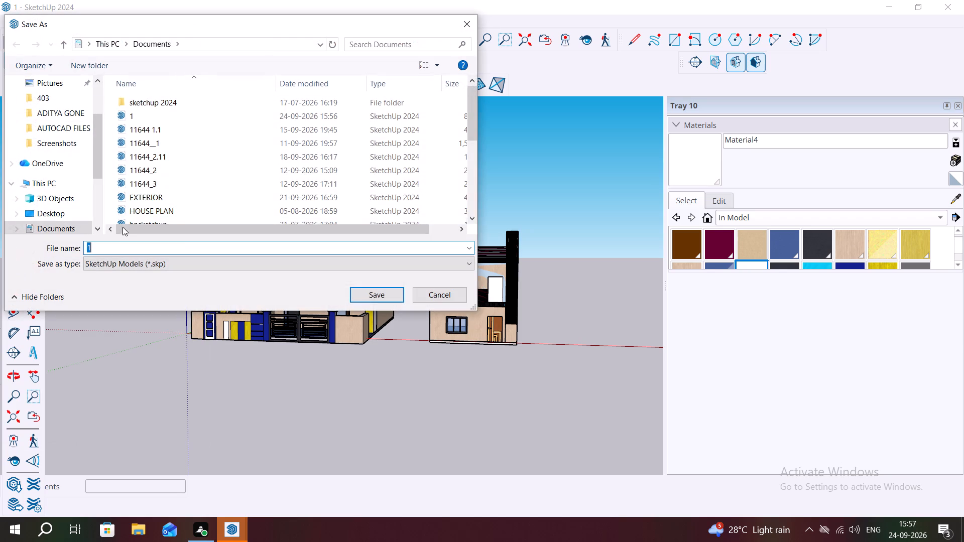
left_click(369, 292)
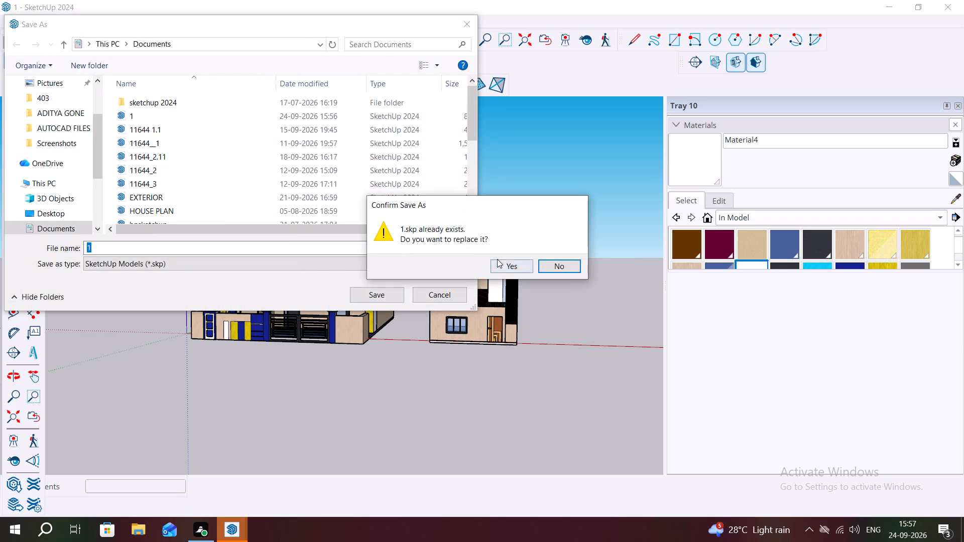
left_click(500, 267)
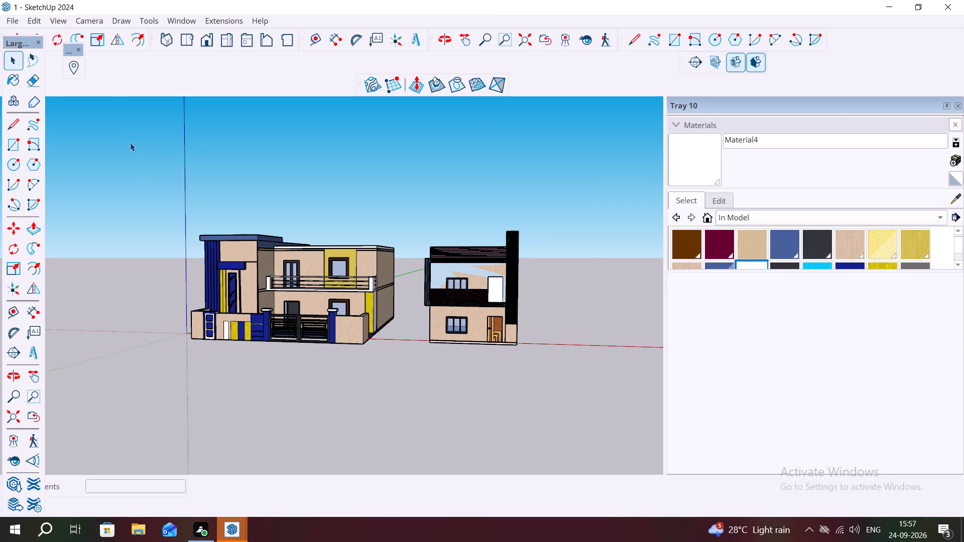
Export the view showing both houses as PDF file 1 in the Documents folder, replacing the existing PDF.
left_click(14, 16)
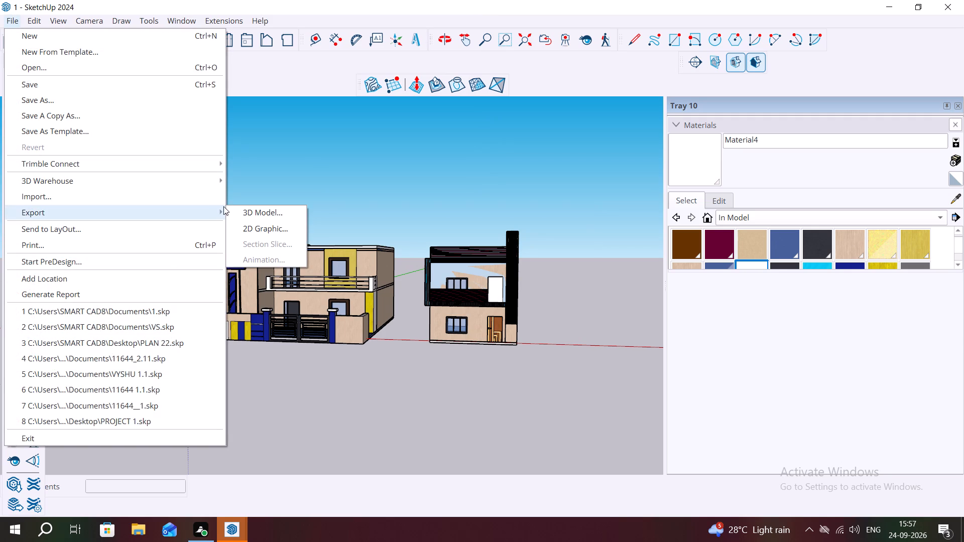
left_click(246, 229)
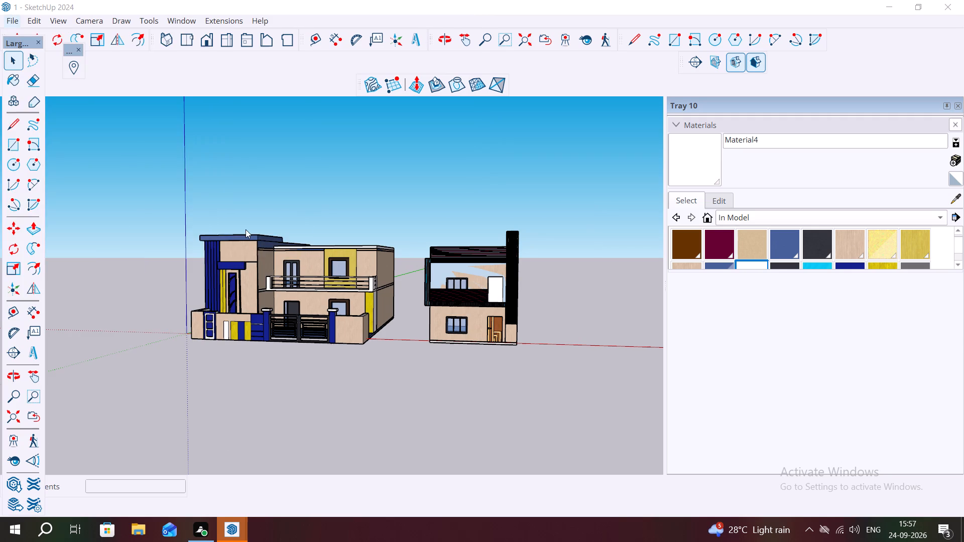
left_click(367, 299)
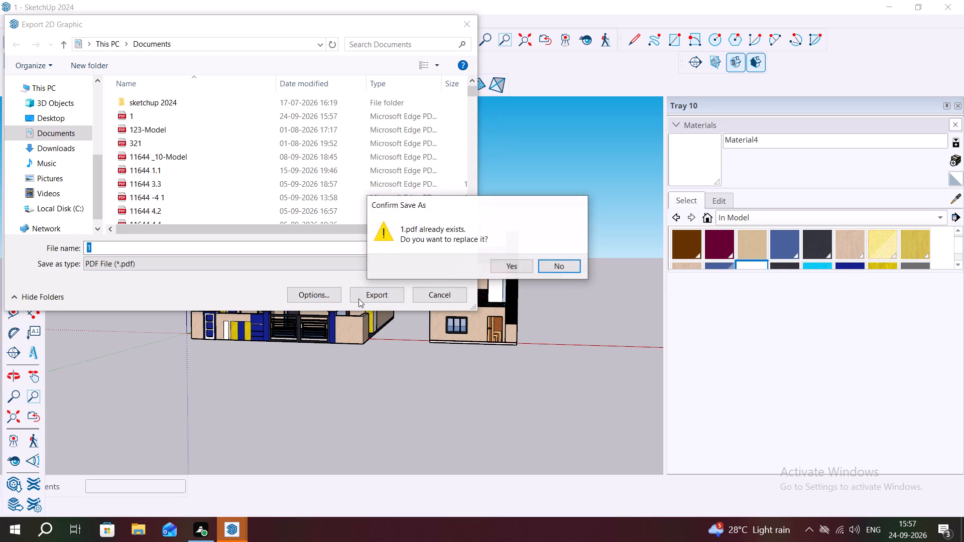
left_click(512, 266)
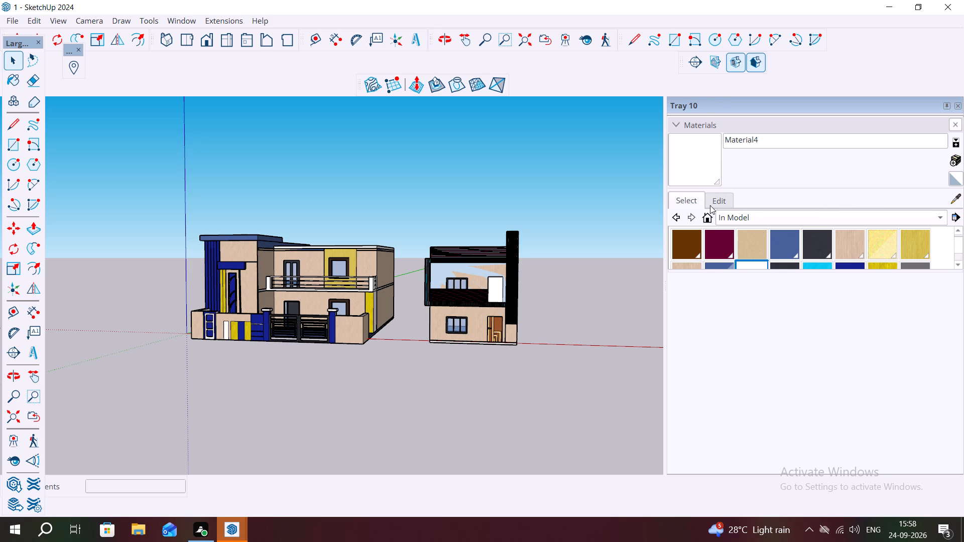
Paint the grey vertical stripes of the smaller house's tall column, below the upper blue-and-grey band, with the white Material4.
scroll(454, 309, "up", 3)
scroll(519, 285, "up", 7)
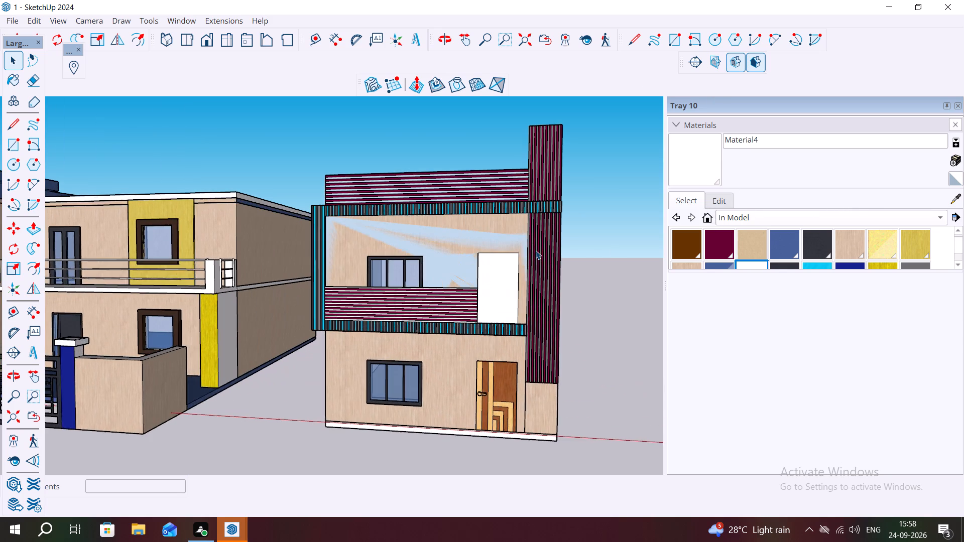
middle_click_drag(535, 249, 505, 263)
scroll(542, 262, "up", 7)
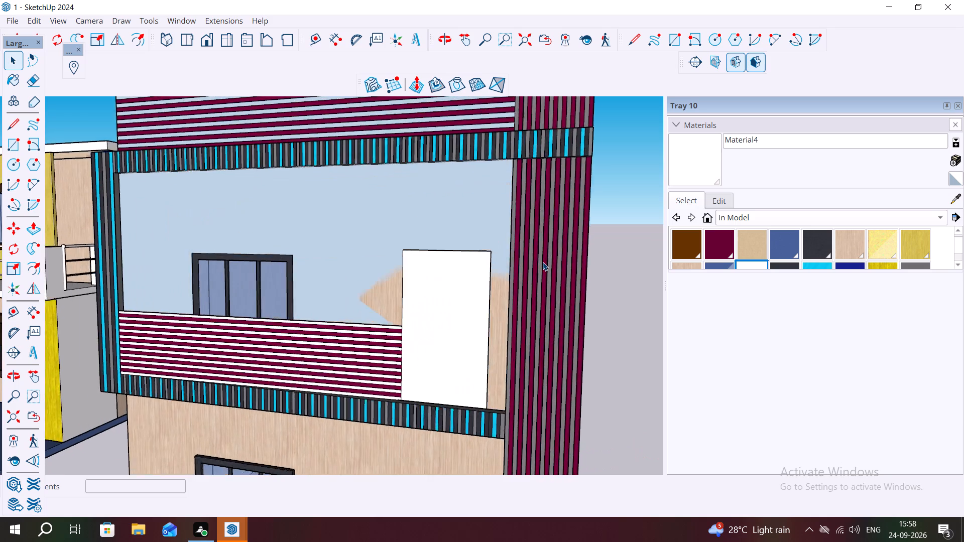
scroll(543, 262, "up", 3)
middle_click_drag(550, 260, 573, 266)
scroll(528, 286, "up", 4)
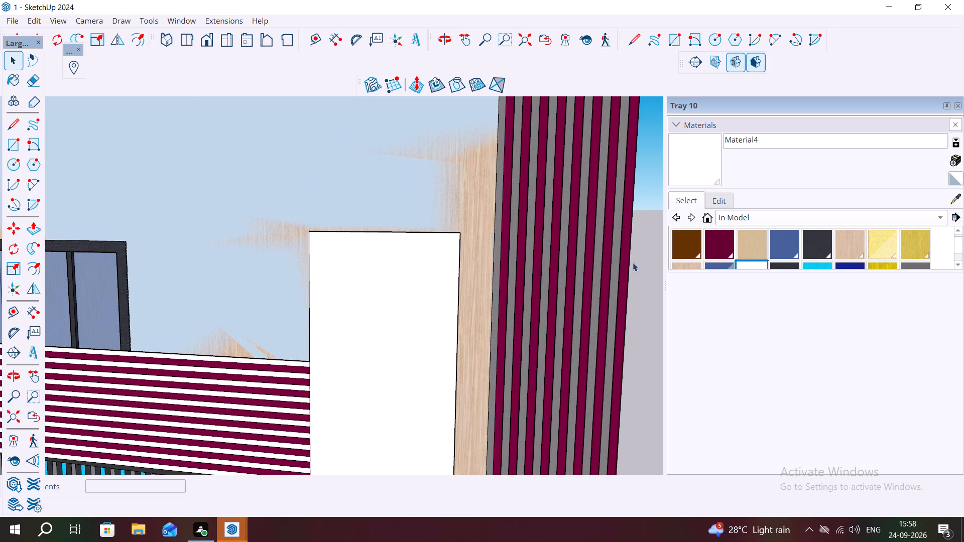
scroll(763, 257, "down", 1)
left_click(758, 246)
scroll(491, 281, "up", 3)
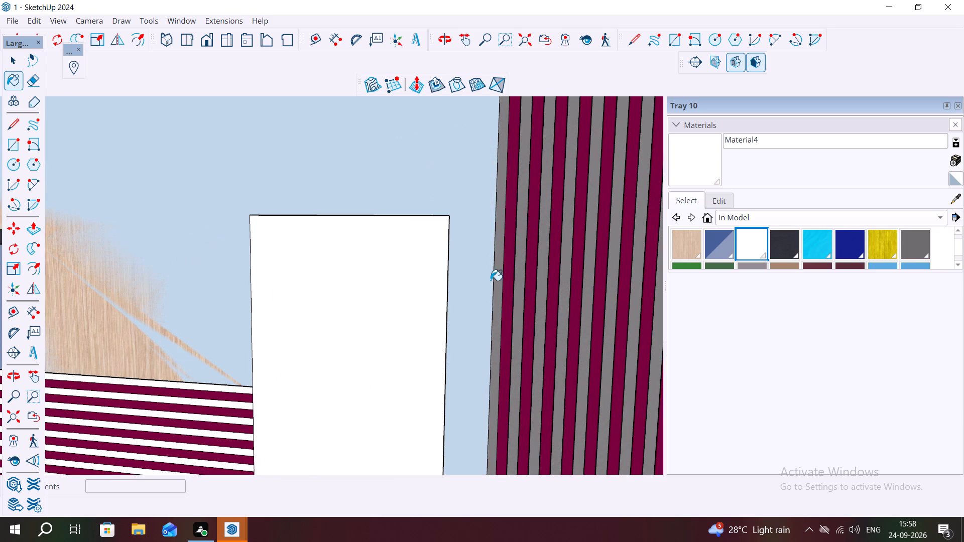
left_click(494, 280)
left_click(514, 289)
scroll(514, 290, "up", 7)
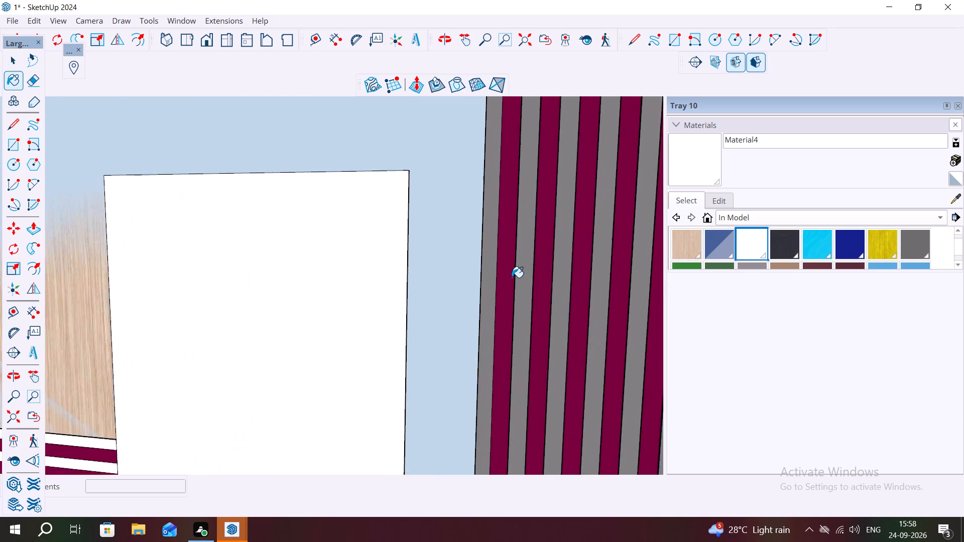
key("space")
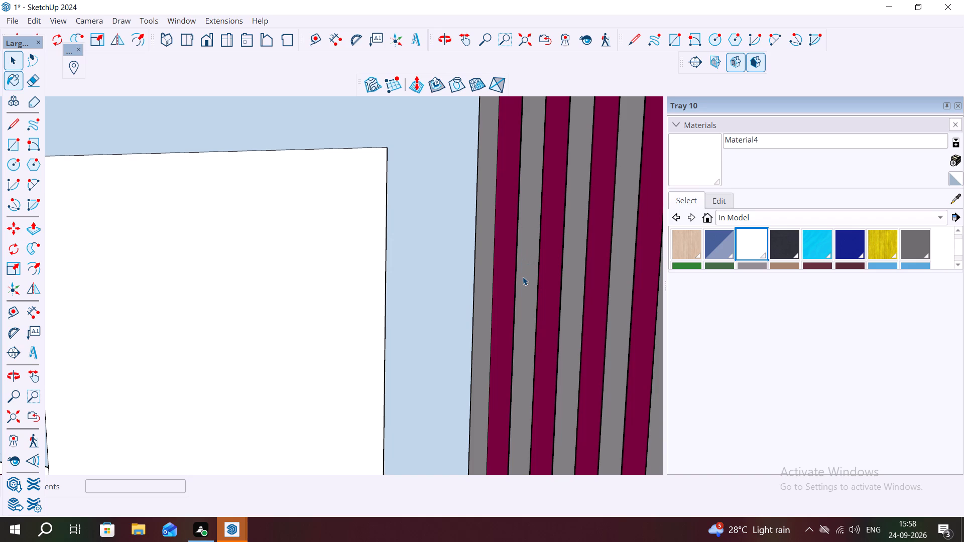
left_click(523, 277)
left_click(763, 243)
left_click(532, 269)
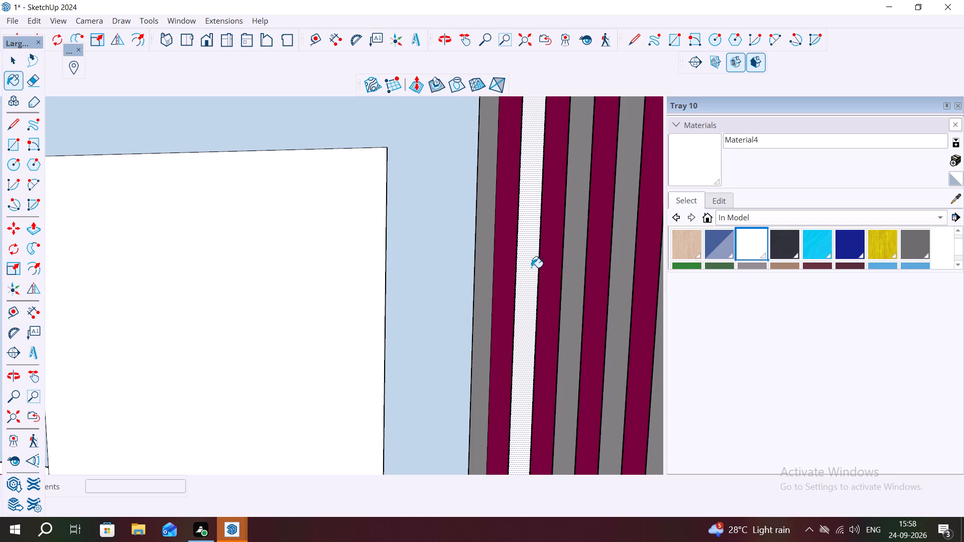
left_click(487, 284)
left_click(574, 305)
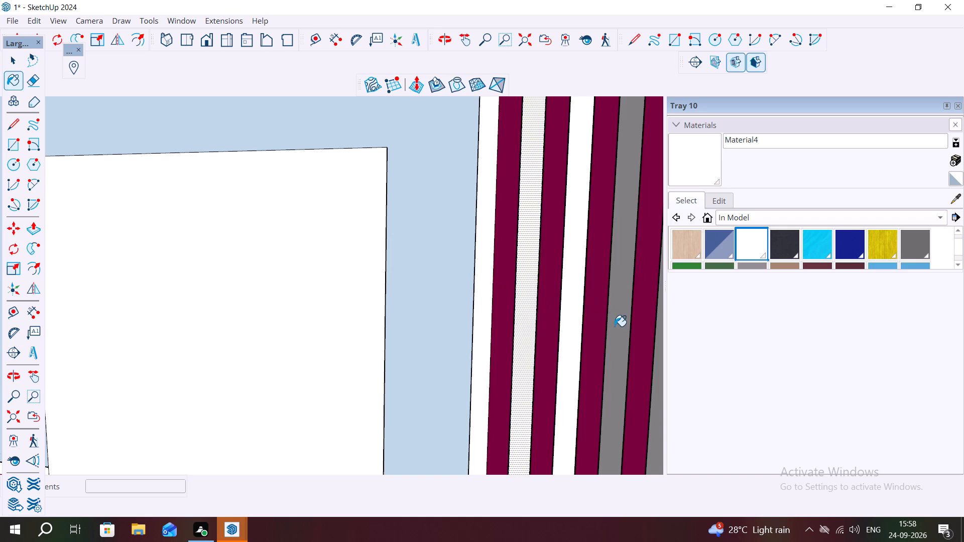
left_click(614, 321)
scroll(329, 283, "down", 7)
left_click(473, 294)
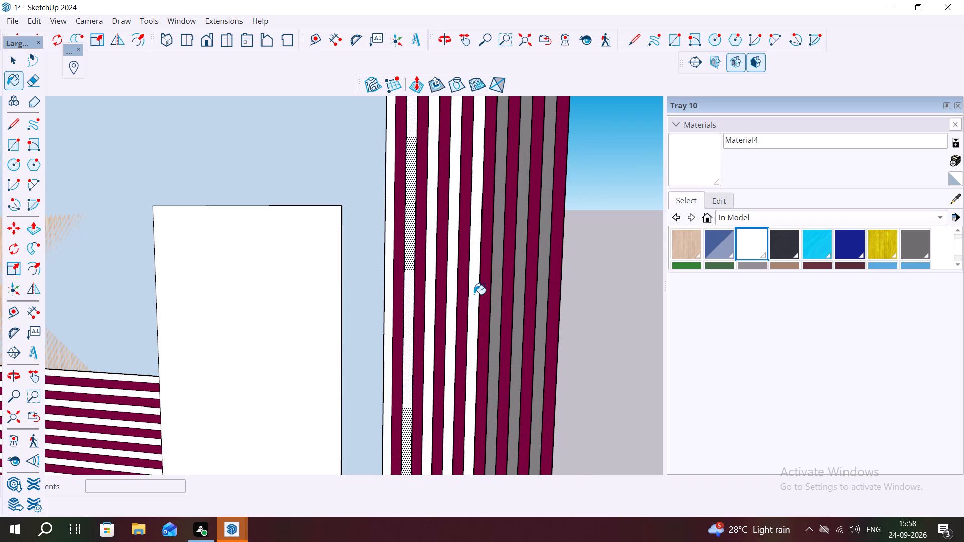
left_click(493, 302)
left_click(516, 310)
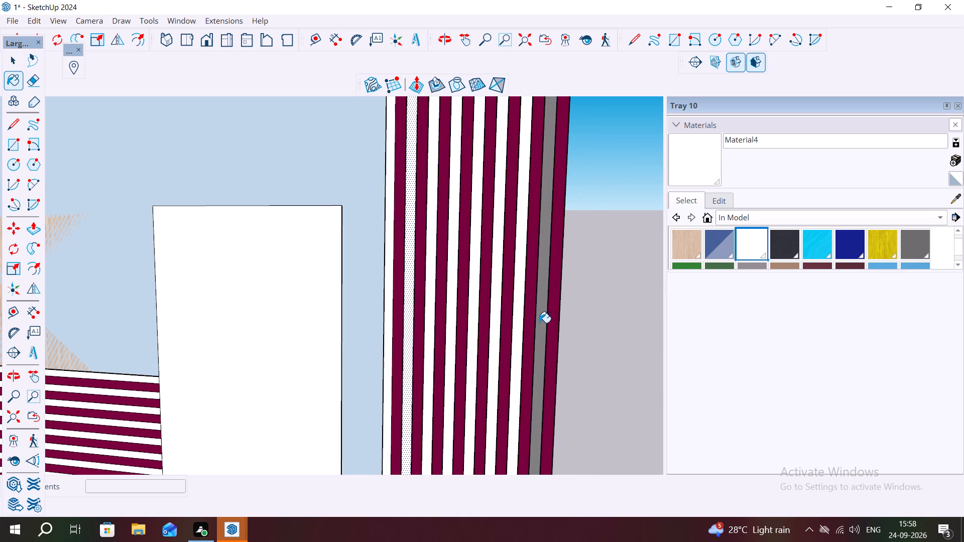
left_click(539, 323)
Paint the grey vertical stripes of the same column above the upper blue-and-grey band, beside the roof parapet, with the white Material4.
scroll(614, 332, "down", 10)
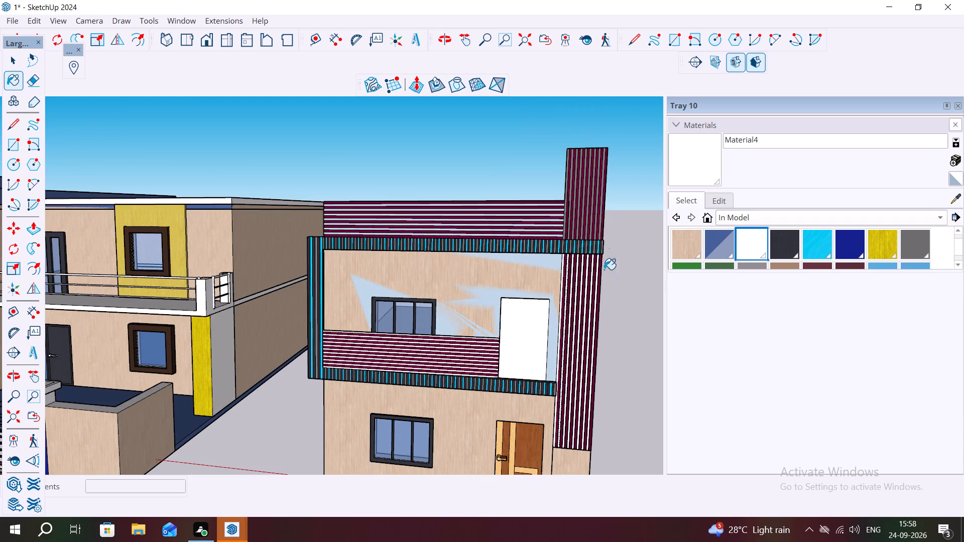
scroll(574, 154, "up", 11)
left_click(563, 165)
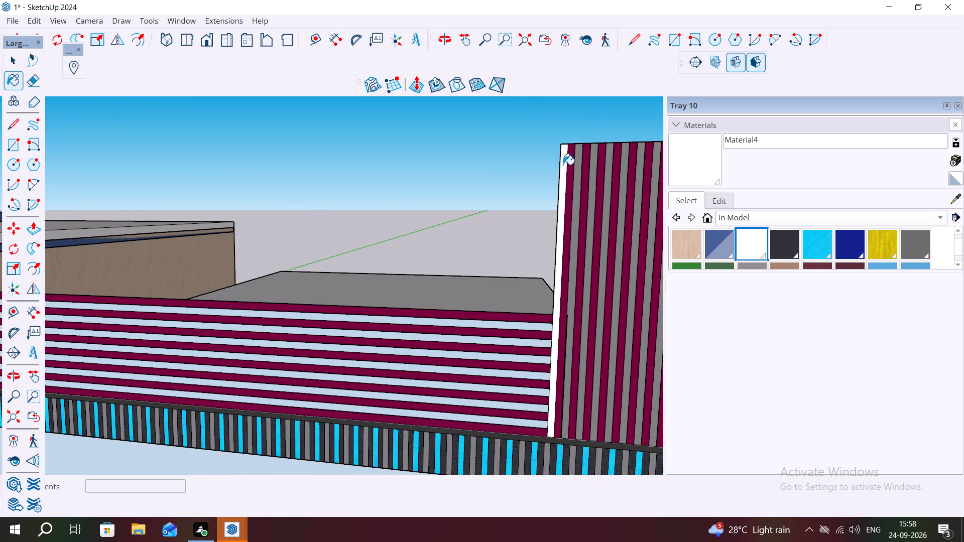
left_click(576, 177)
left_click(589, 193)
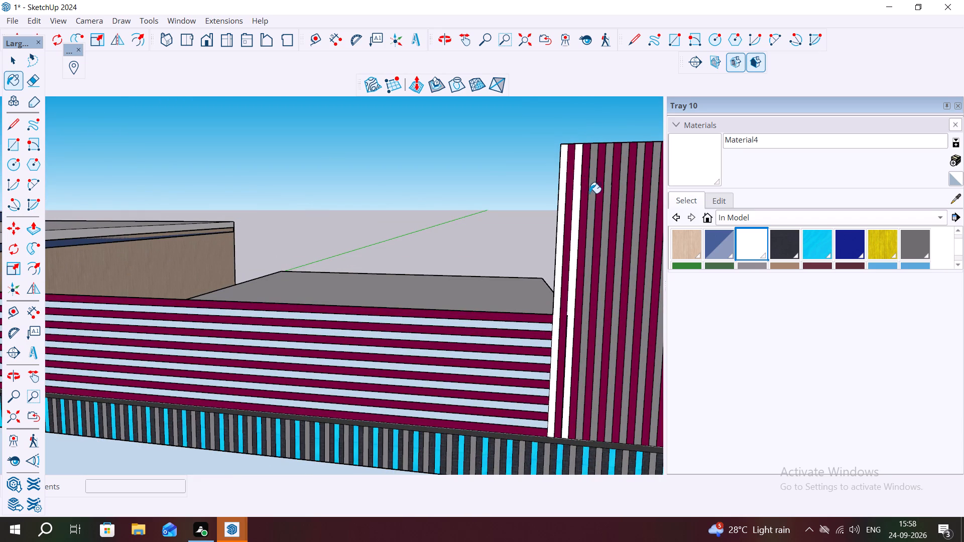
left_click(592, 212)
left_click(602, 223)
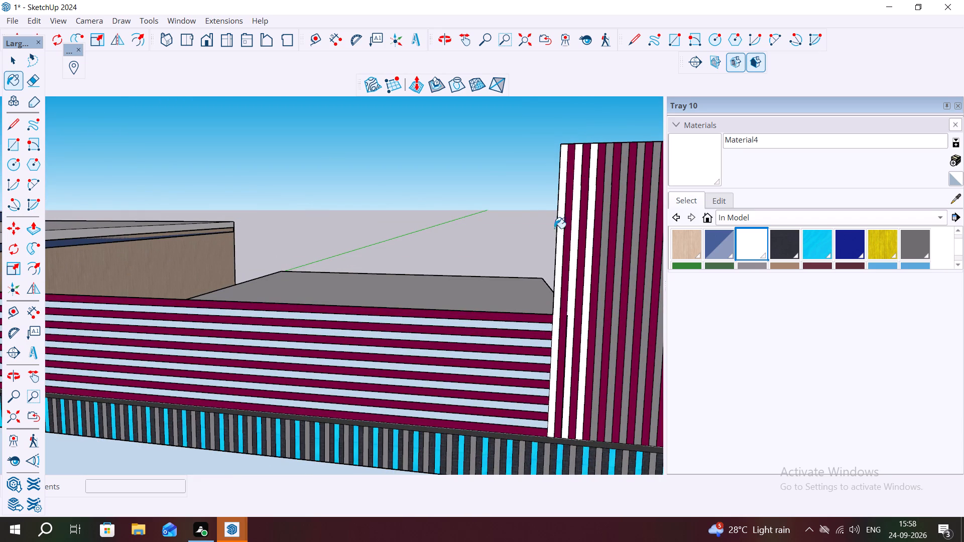
scroll(590, 253, "up", 3)
left_click(610, 241)
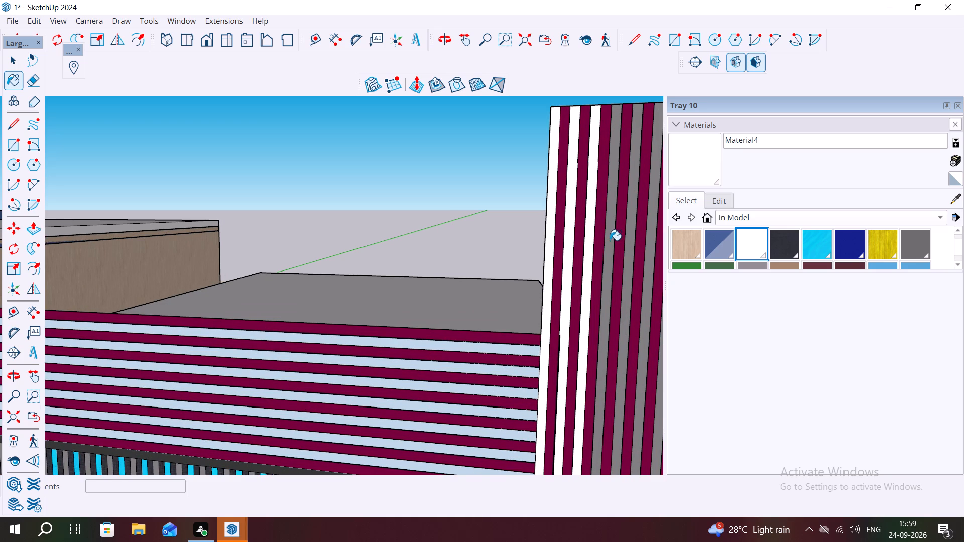
scroll(409, 223, "down", 3)
scroll(364, 206, "down", 1)
scroll(484, 250, "up", 7)
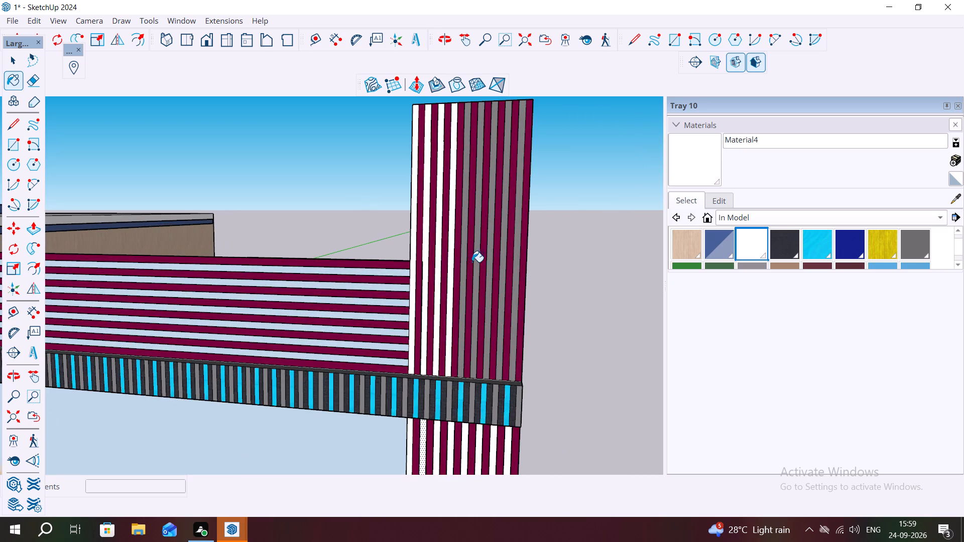
left_click(460, 272)
scroll(467, 278, "up", 5)
left_click(459, 278)
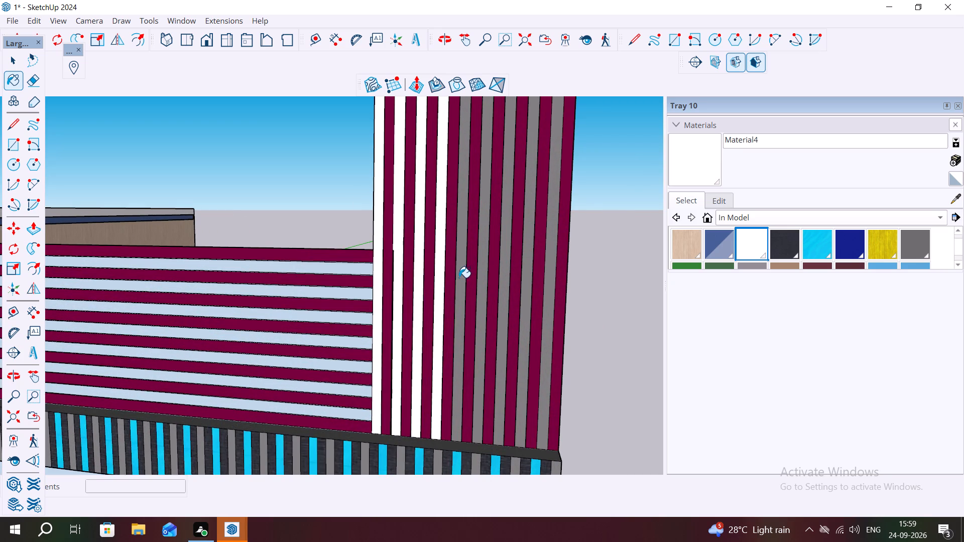
left_click(479, 287)
left_click(501, 298)
left_click(524, 321)
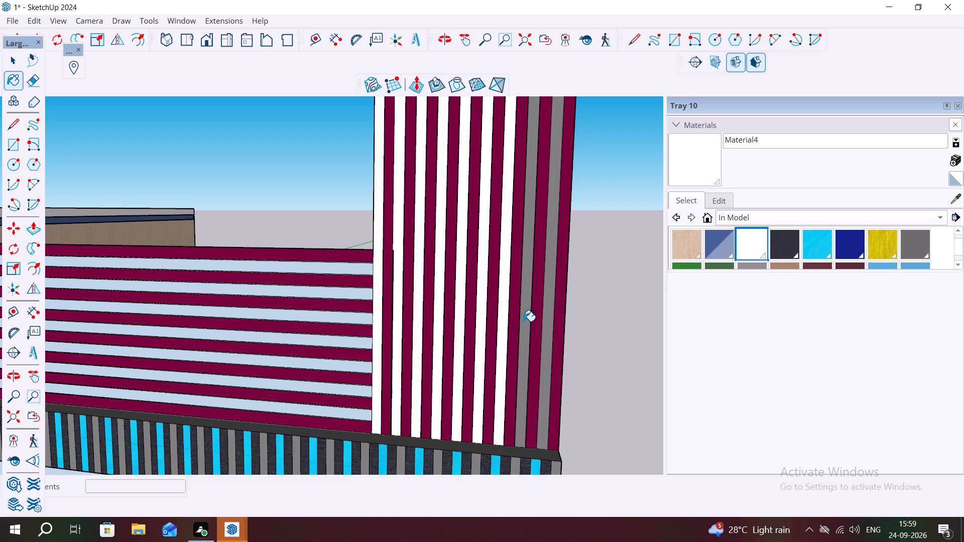
left_click(546, 332)
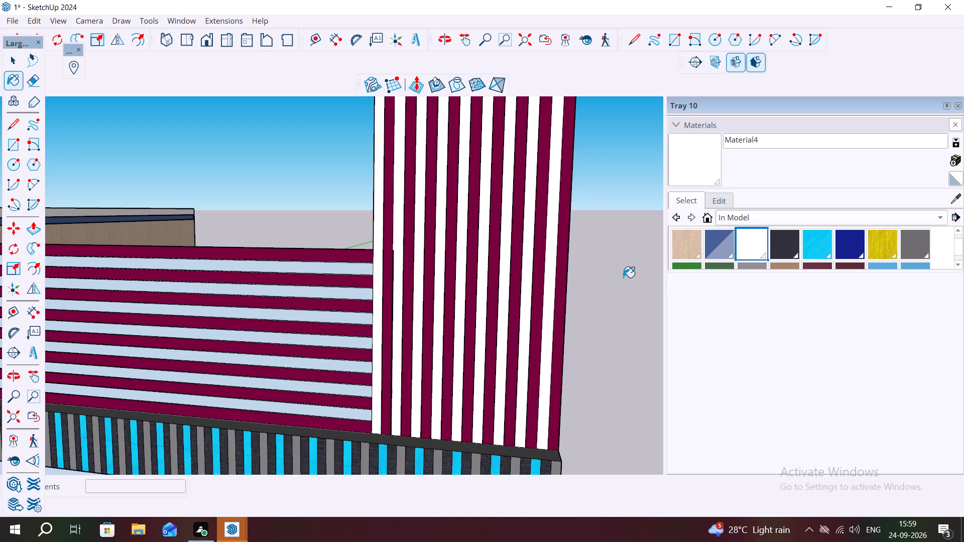
key("Escape")
key("Escape")
key("space")
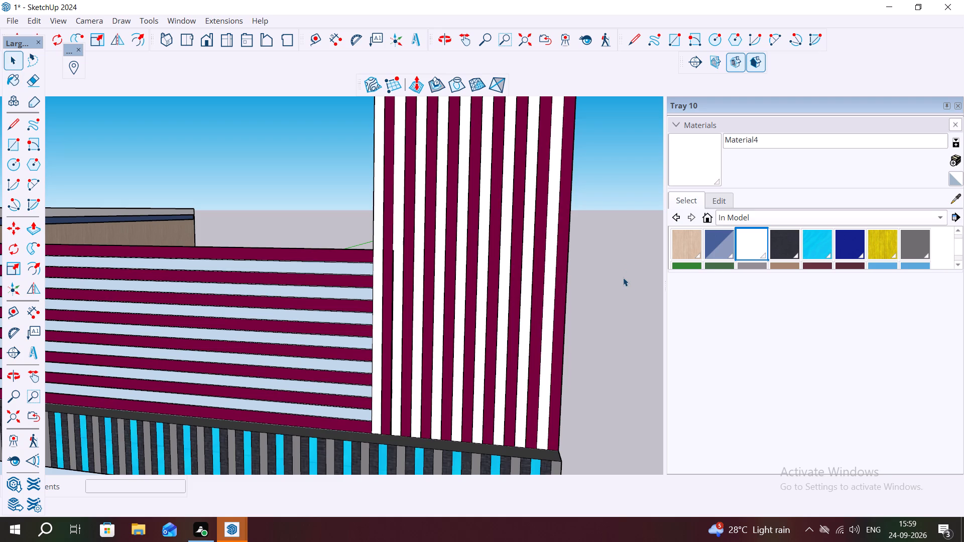
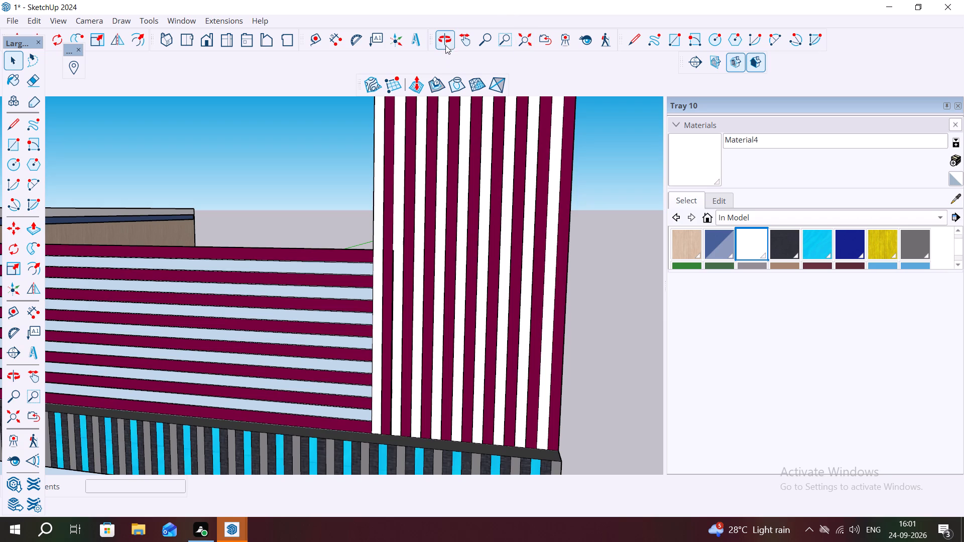
Paint the light-blue horizontal stripes of the smaller house's roof parapet, beside the tall column, with the white Material4.
scroll(334, 170, "down", 5)
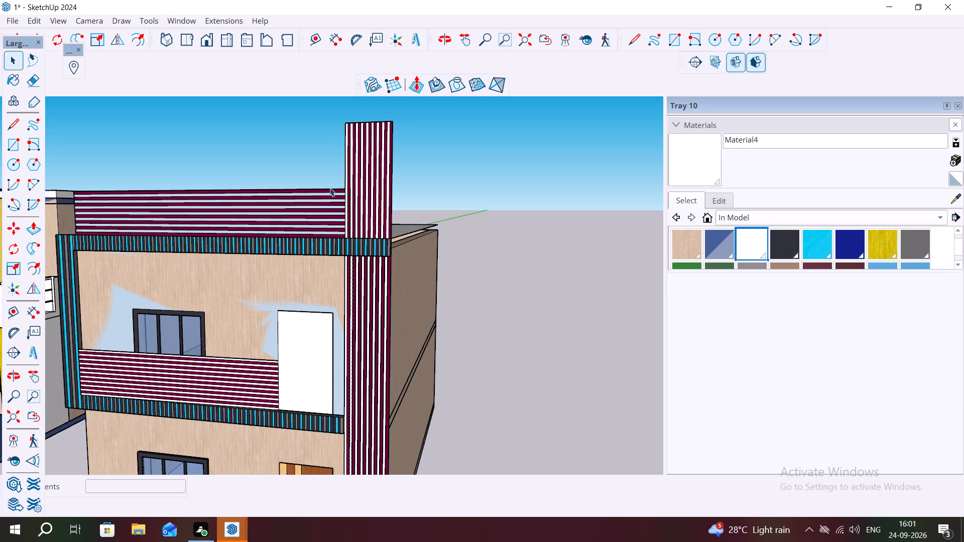
scroll(327, 189, "up", 9)
middle_click_drag(355, 198, 520, 234)
scroll(334, 198, "up", 3)
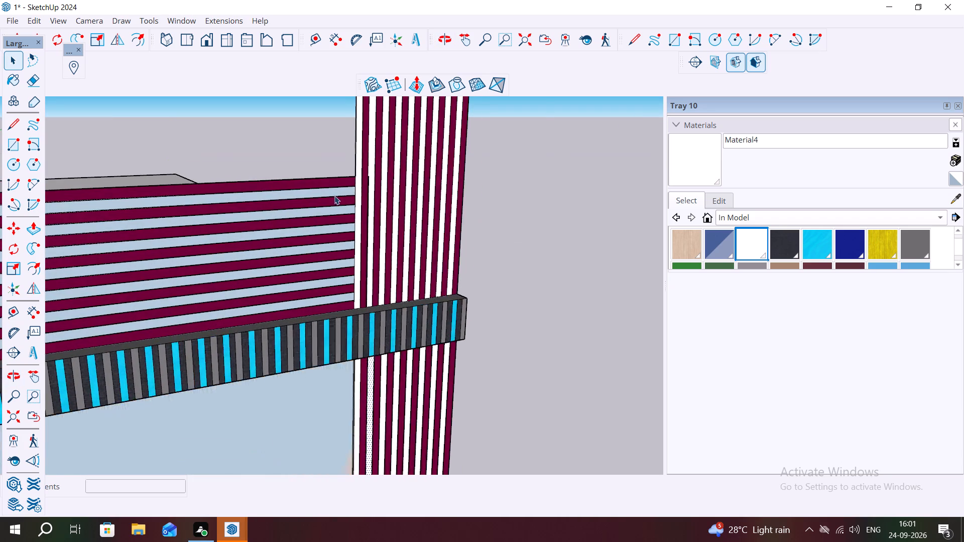
scroll(334, 196, "up", 3)
middle_click_drag(322, 193, 254, 185)
scroll(254, 185, "up", 7)
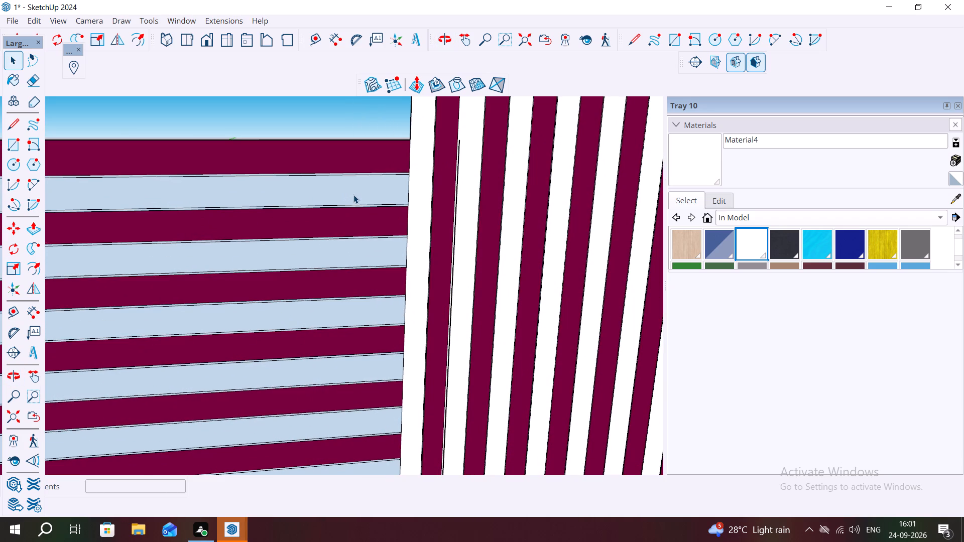
left_click(354, 195)
left_click(701, 164)
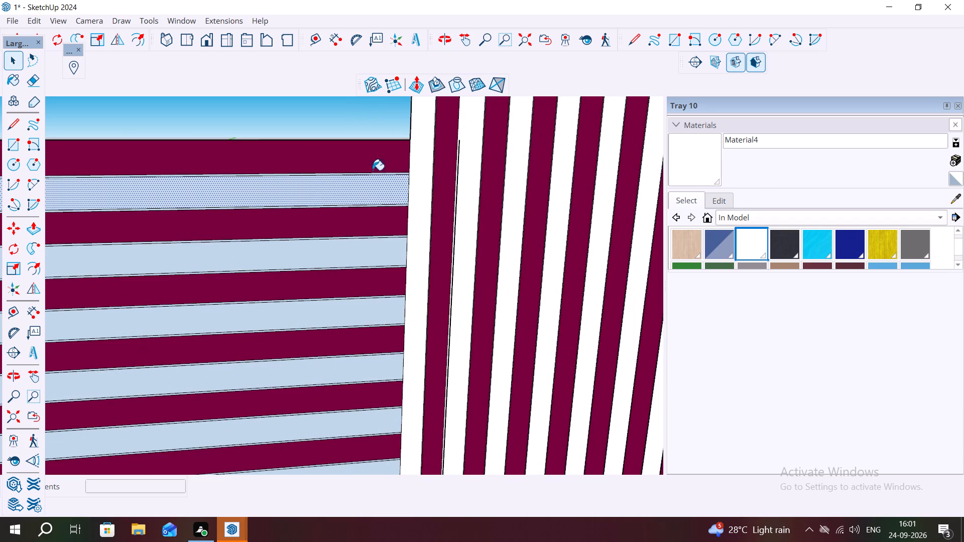
left_click(341, 197)
left_click(353, 246)
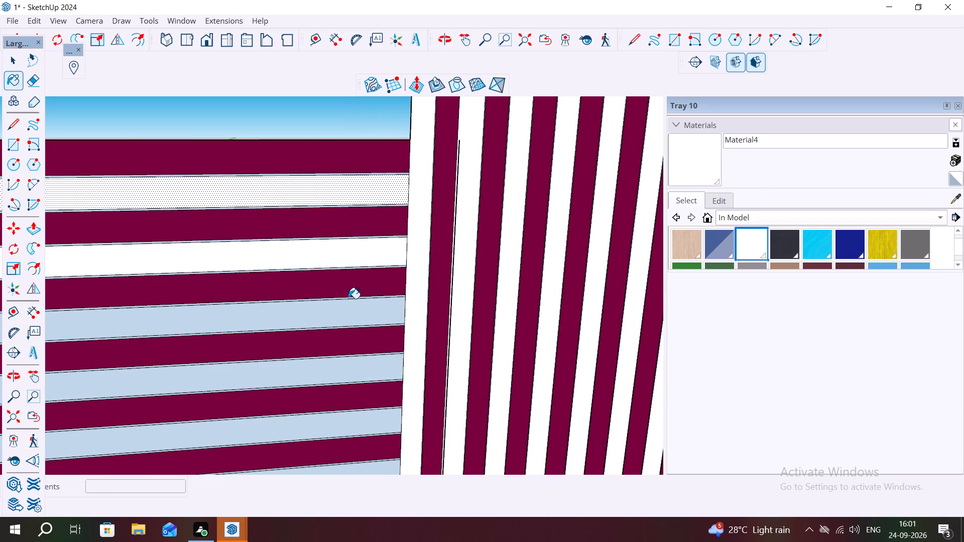
left_click(344, 319)
scroll(466, 213, "down", 3)
scroll(414, 169, "down", 2)
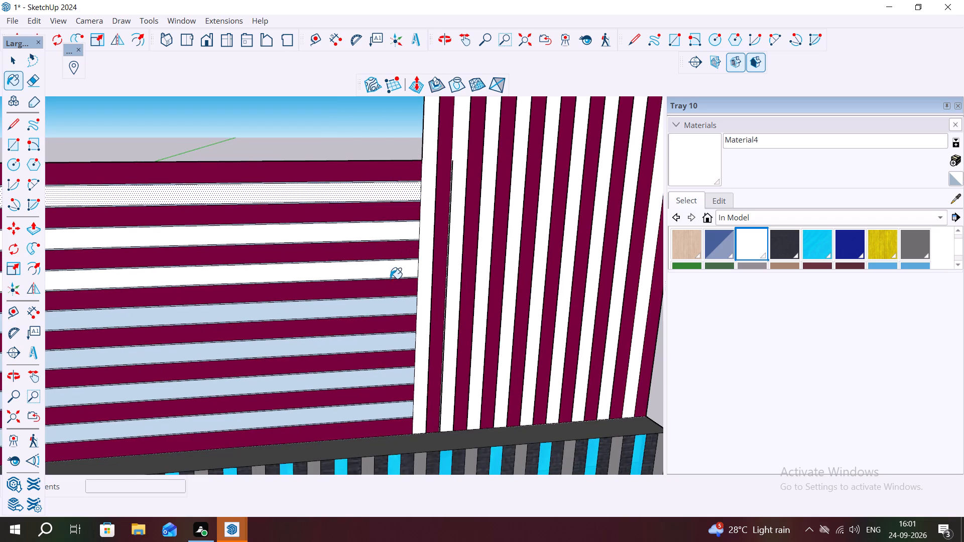
left_click(376, 317)
left_click(374, 348)
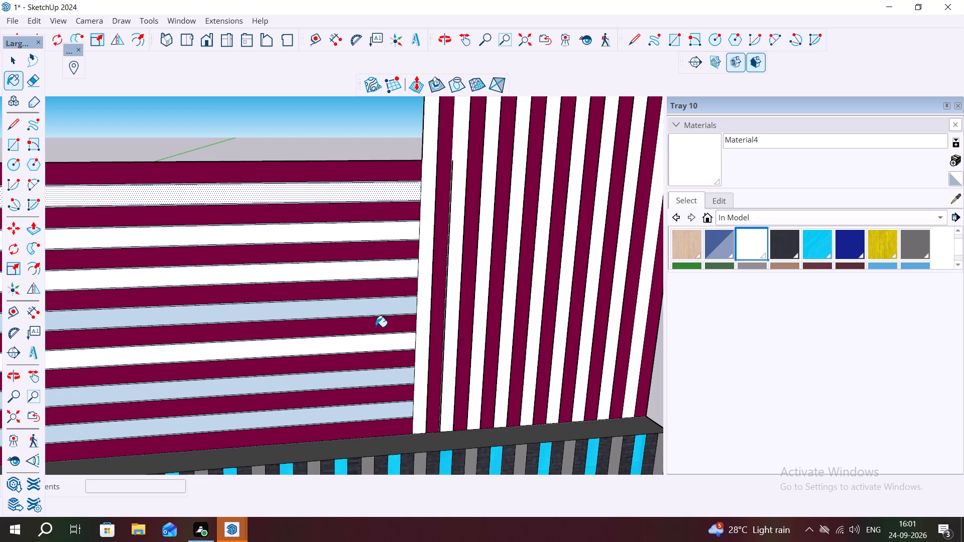
left_click(376, 312)
left_click(374, 382)
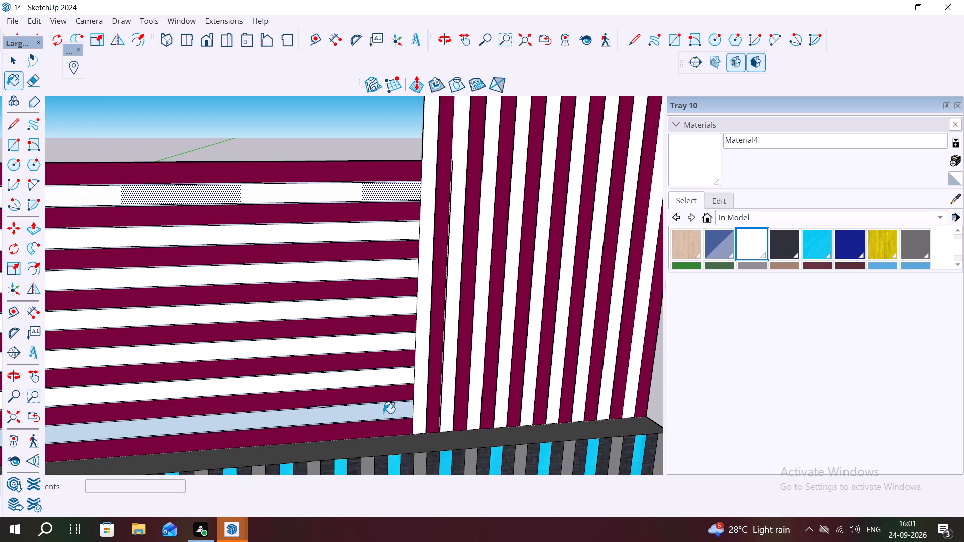
left_click(384, 416)
Examine the painted stripes on the parapet, column and balcony across the front of the smaller house.
scroll(458, 352, "down", 9)
scroll(566, 268, "down", 3)
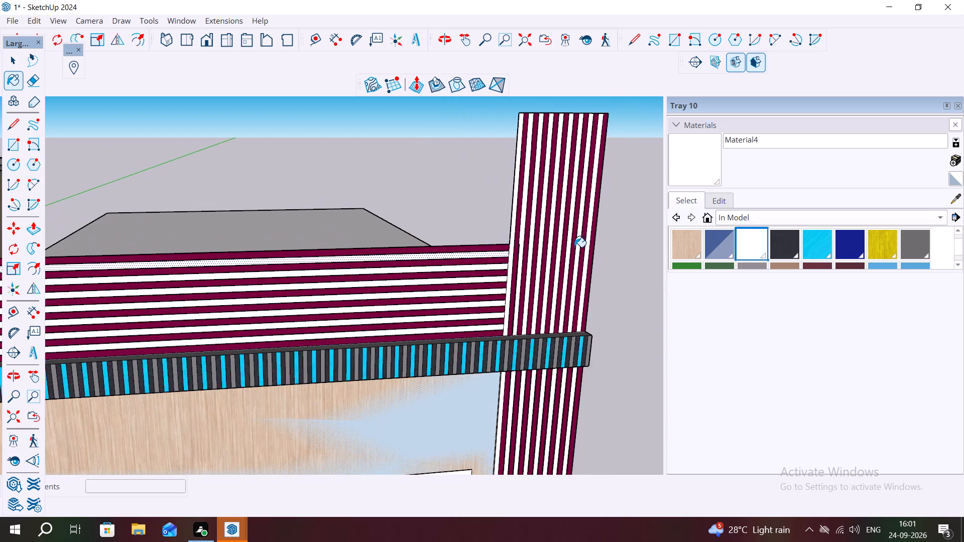
scroll(575, 243, "down", 8)
scroll(526, 240, "down", 1)
scroll(437, 194, "down", 3)
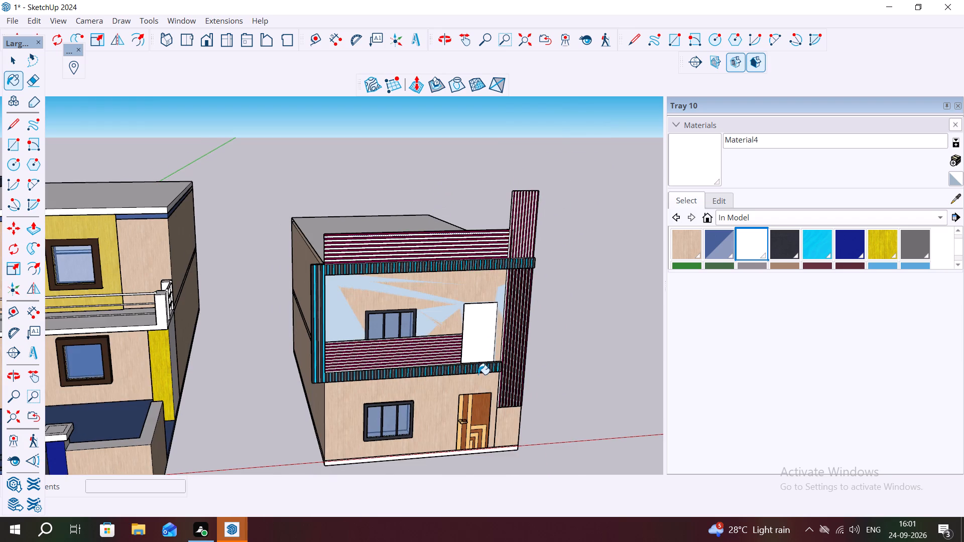
scroll(478, 374, "up", 4)
middle_click_drag(471, 353, 403, 305)
scroll(395, 328, "up", 3)
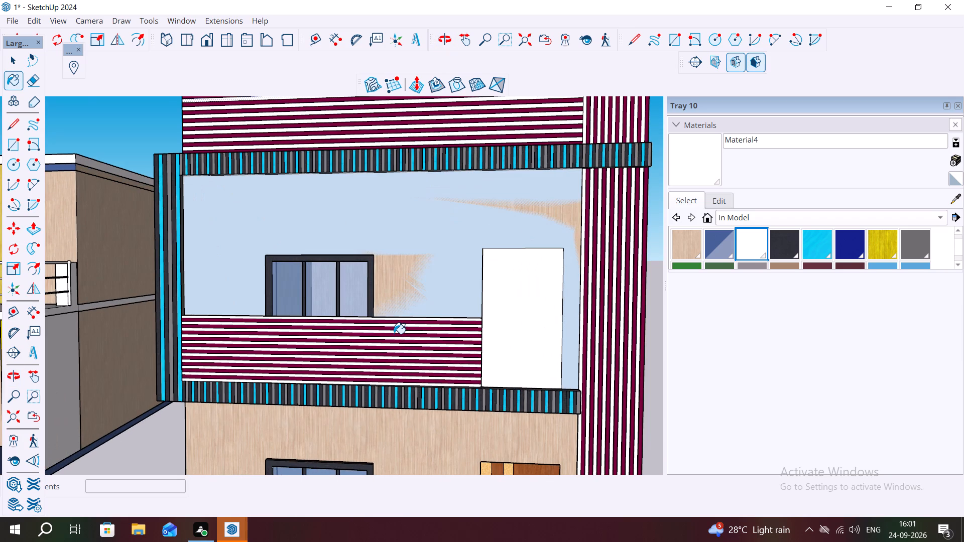
key("Escape")
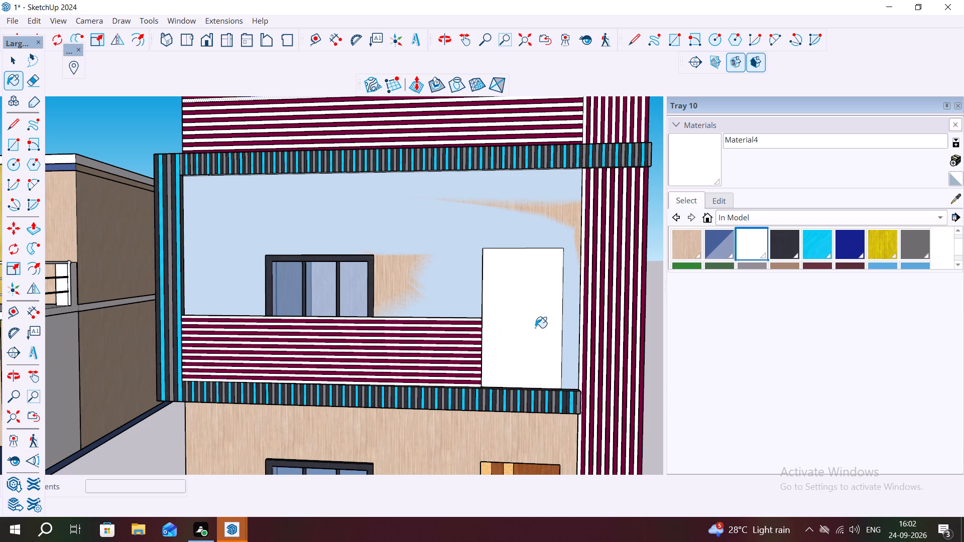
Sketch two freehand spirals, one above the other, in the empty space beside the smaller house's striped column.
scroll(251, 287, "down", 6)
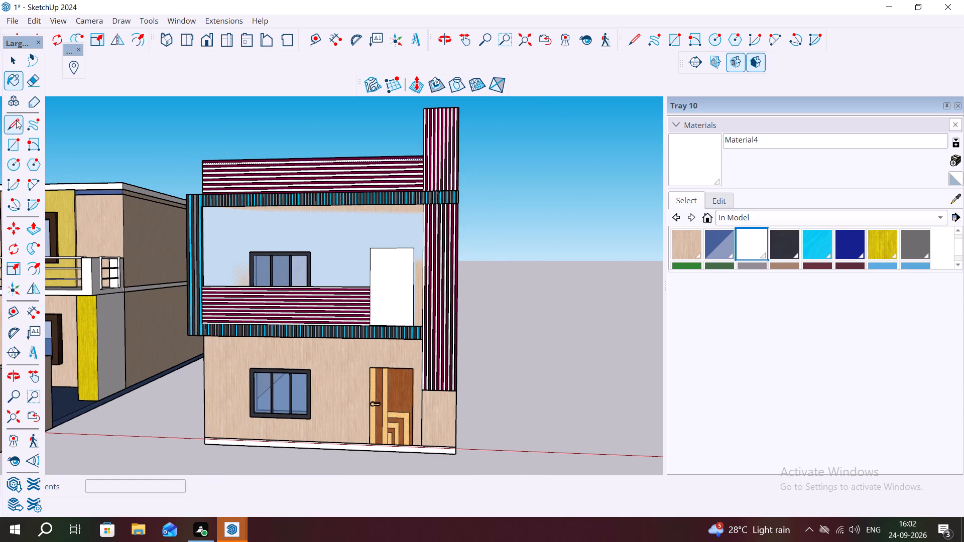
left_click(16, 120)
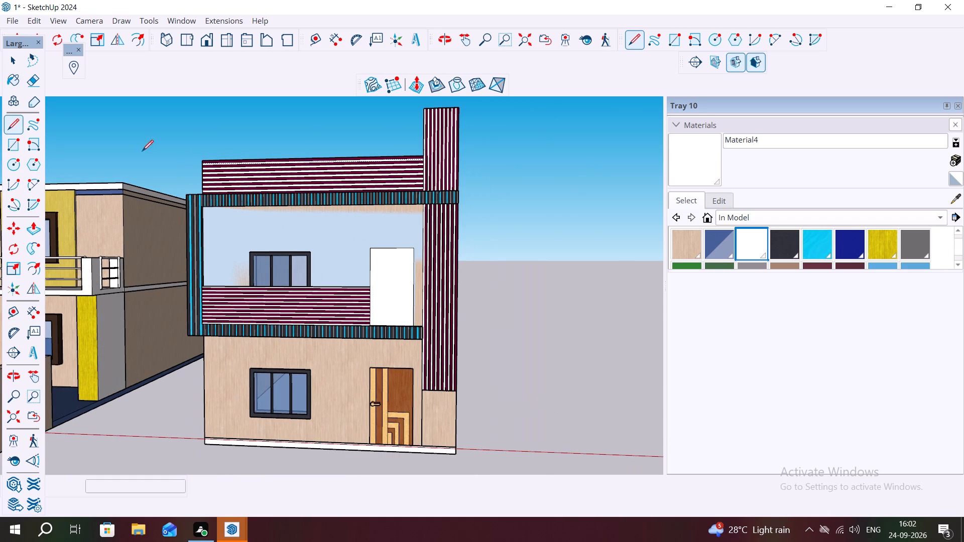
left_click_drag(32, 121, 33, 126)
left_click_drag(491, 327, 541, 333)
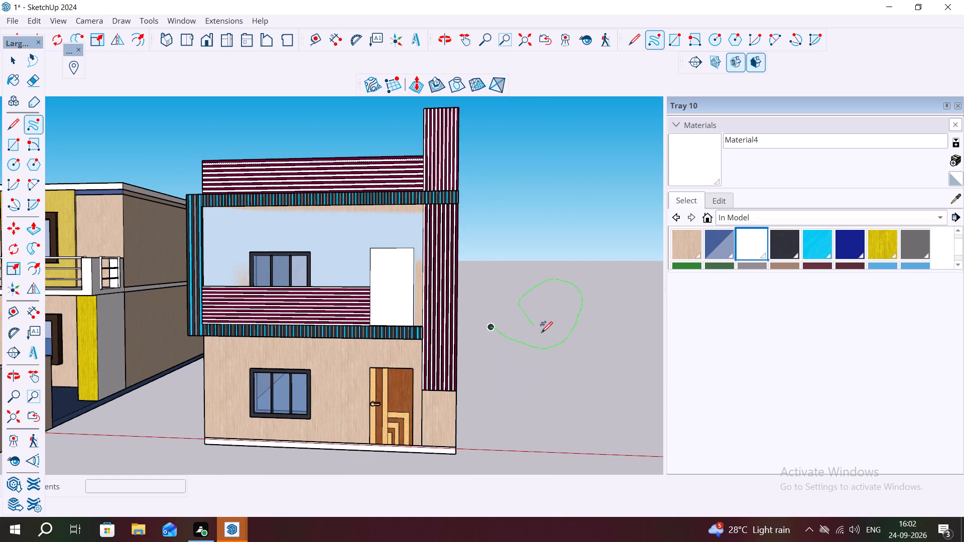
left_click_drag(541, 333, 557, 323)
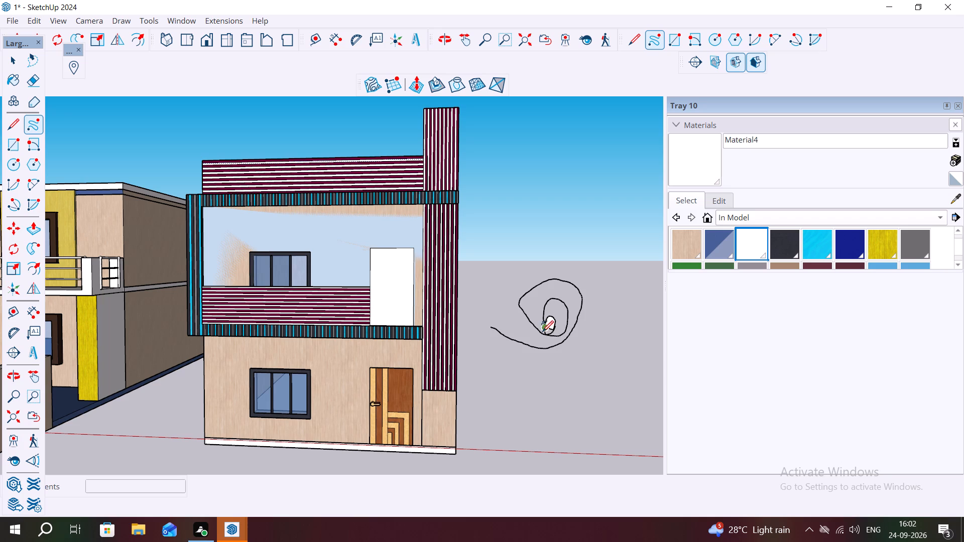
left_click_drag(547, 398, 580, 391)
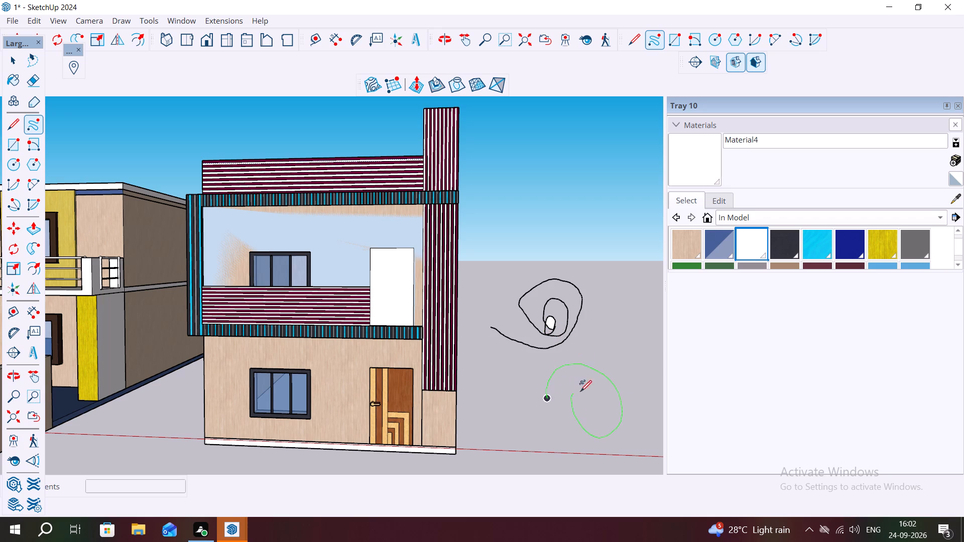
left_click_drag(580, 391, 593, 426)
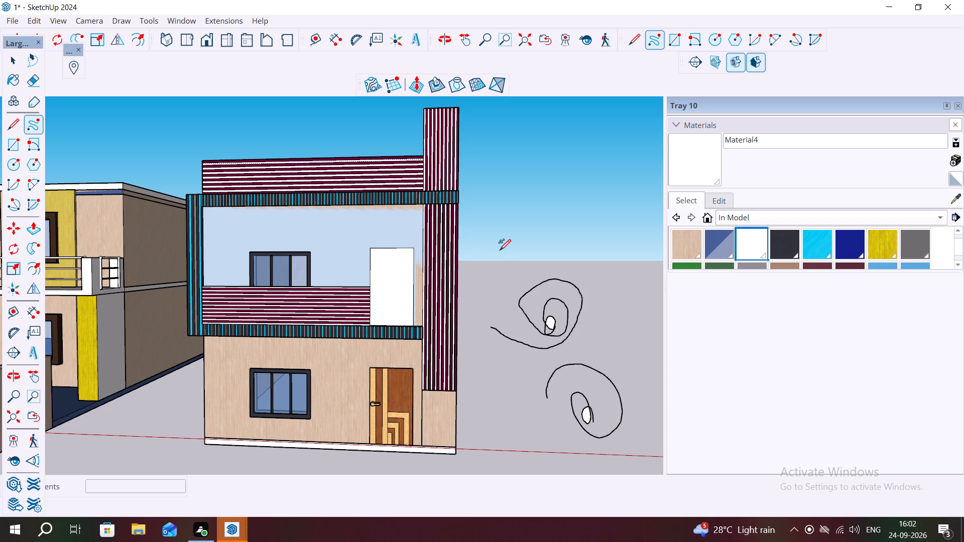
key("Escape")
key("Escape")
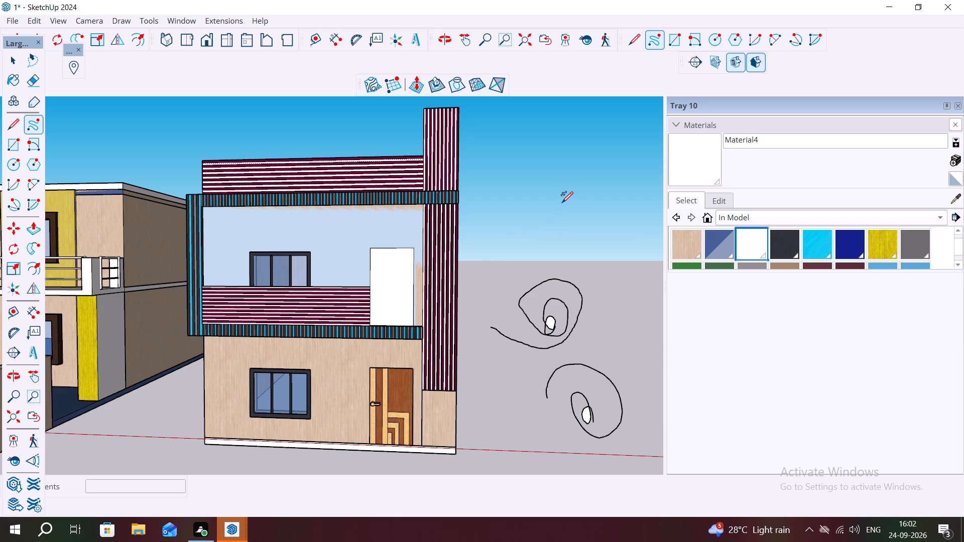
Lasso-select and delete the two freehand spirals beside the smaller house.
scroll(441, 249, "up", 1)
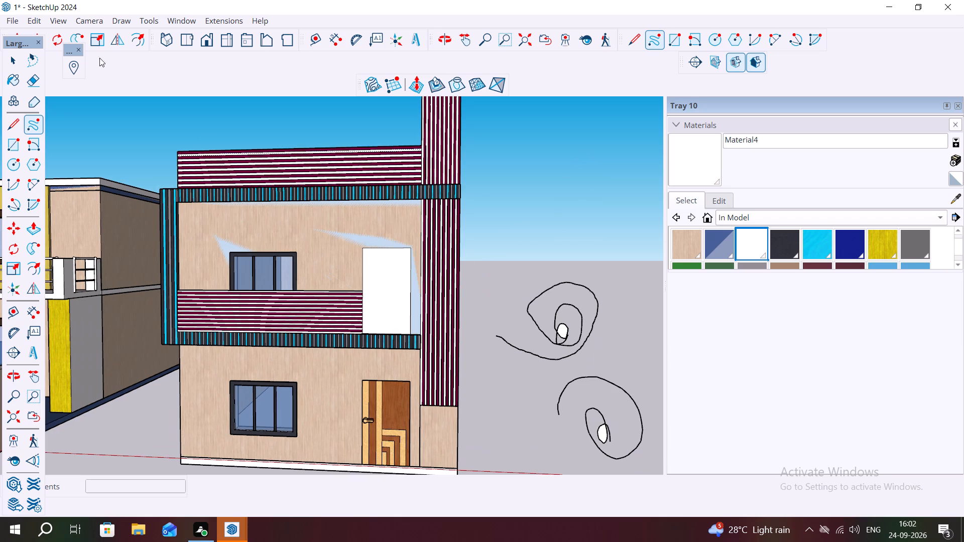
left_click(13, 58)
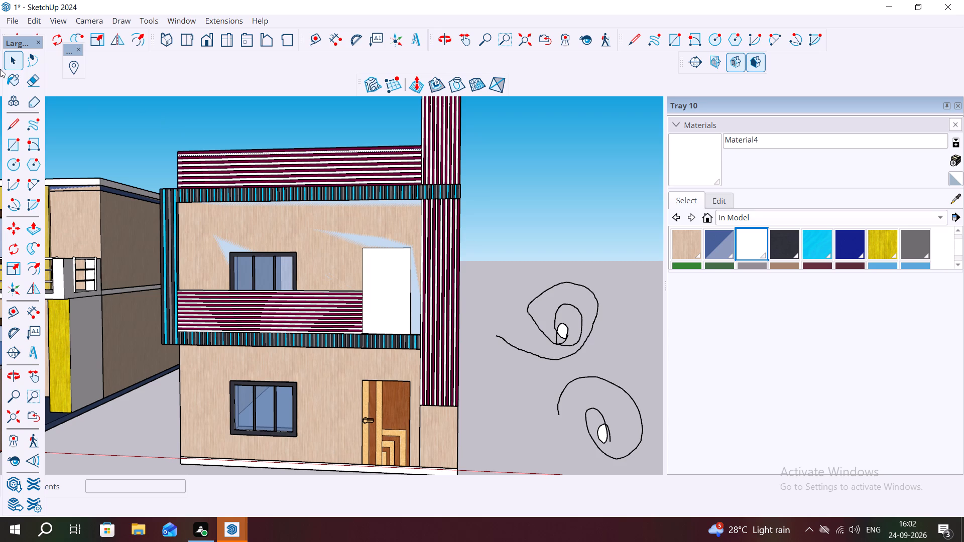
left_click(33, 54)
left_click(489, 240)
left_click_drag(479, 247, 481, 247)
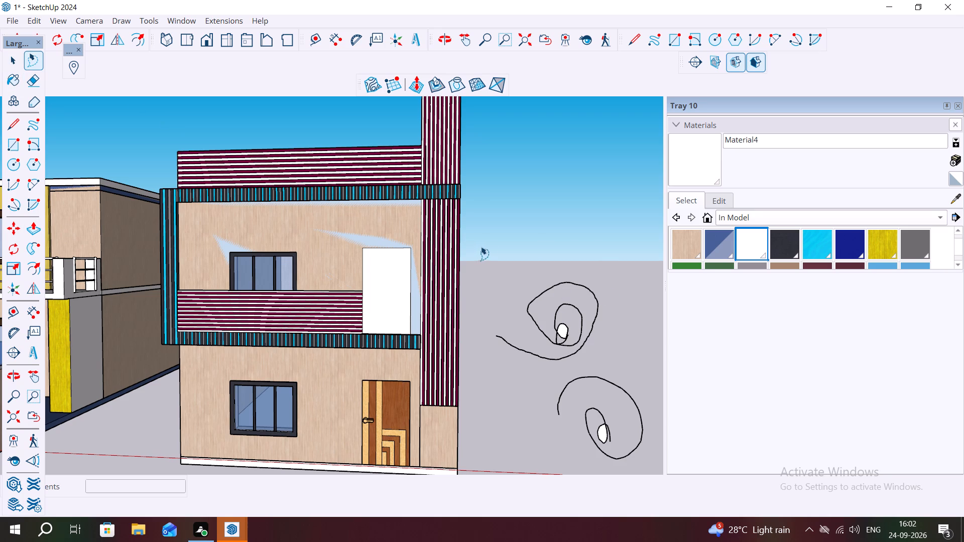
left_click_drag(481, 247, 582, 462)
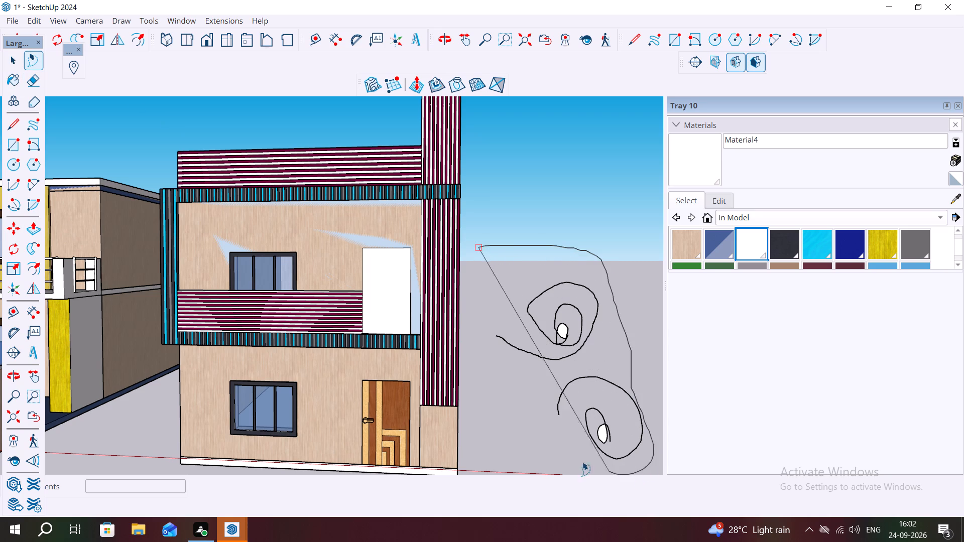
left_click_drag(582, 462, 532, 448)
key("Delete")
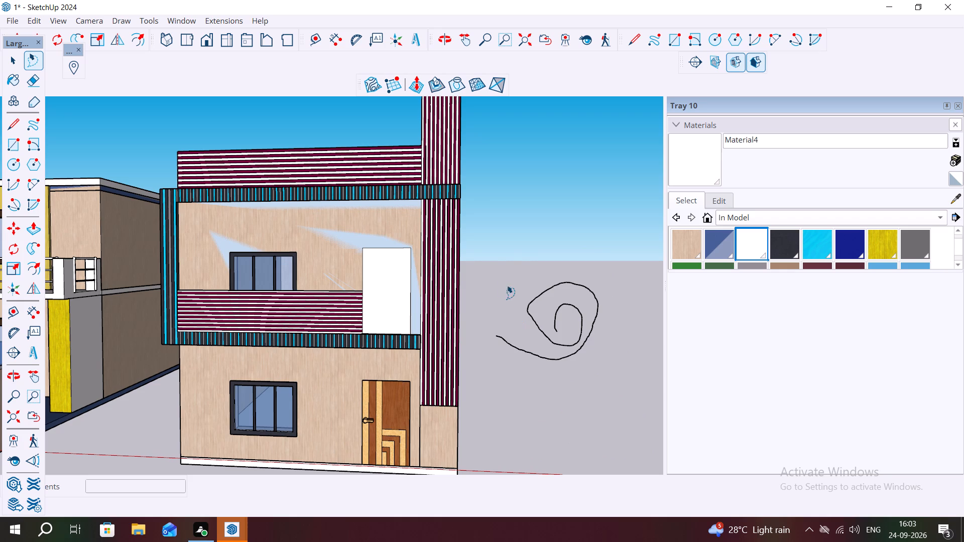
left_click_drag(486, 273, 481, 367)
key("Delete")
Draw a ground rectangle of about 18' 10" by 20' 6" along the red axis, on the open side of the smaller house.
scroll(560, 317, "down", 7)
scroll(385, 372, "down", 6)
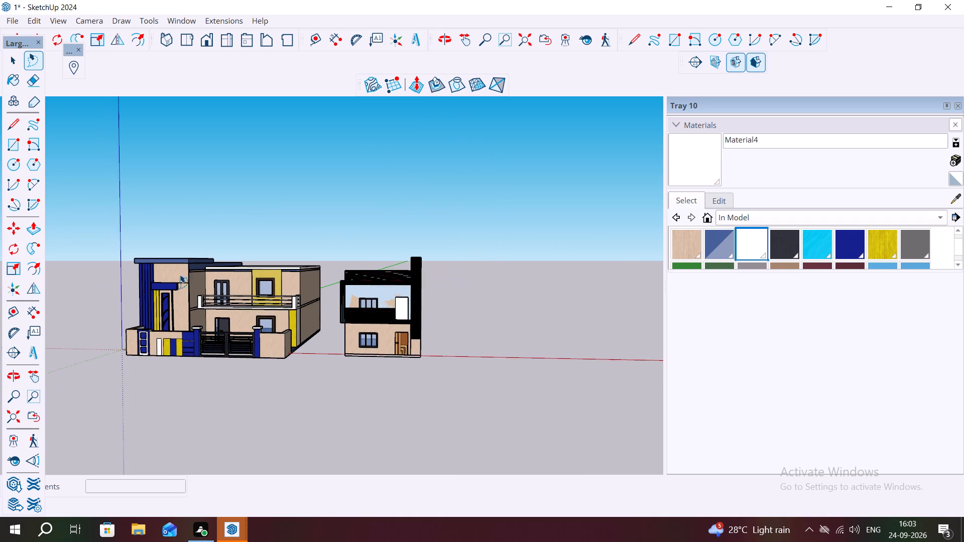
scroll(2, 225, "down", 3)
scroll(344, 368, "down", 2)
scroll(405, 402, "up", 13)
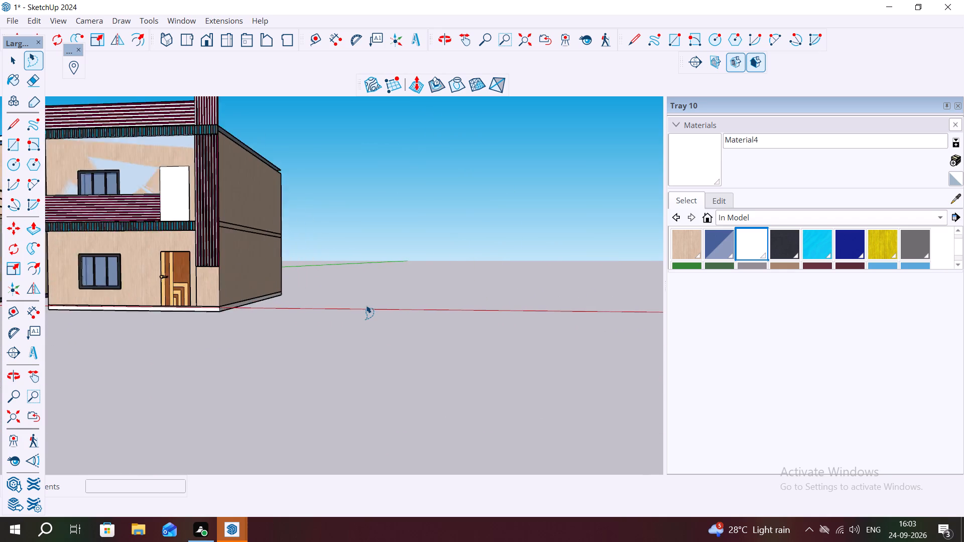
scroll(366, 306, "up", 5)
middle_click_drag(385, 305, 457, 463)
scroll(495, 317, "down", 1)
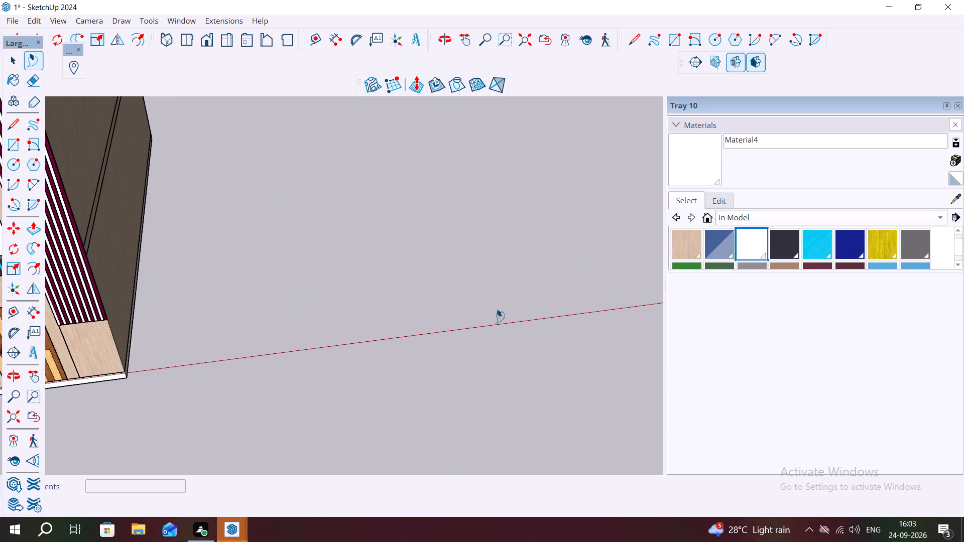
middle_click_drag(577, 307, 490, 395)
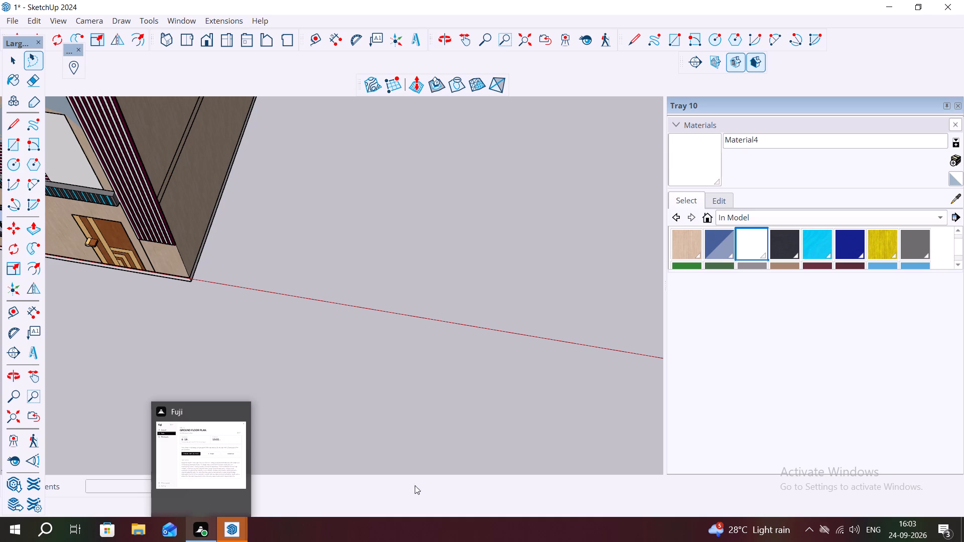
scroll(212, 216, "down", 9)
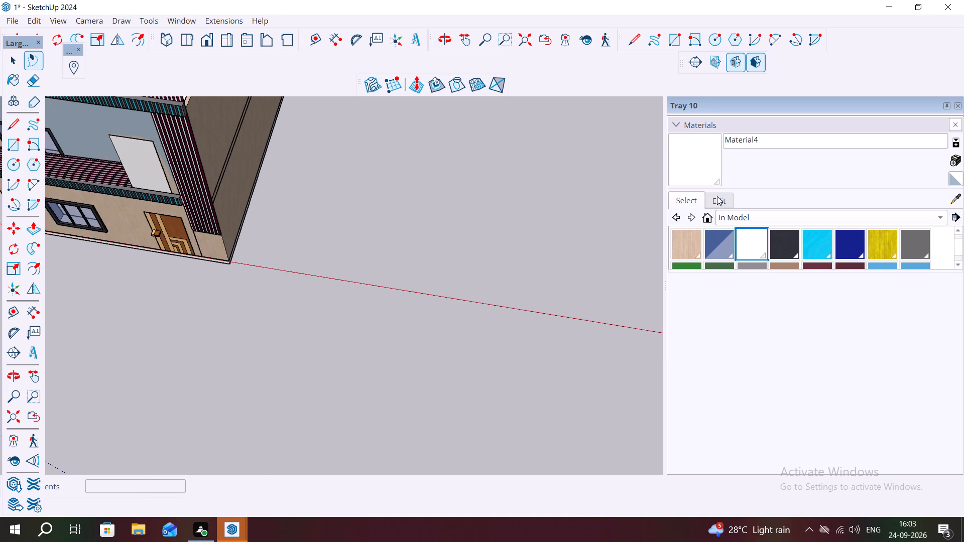
scroll(472, 189, "down", 2)
left_click(10, 142)
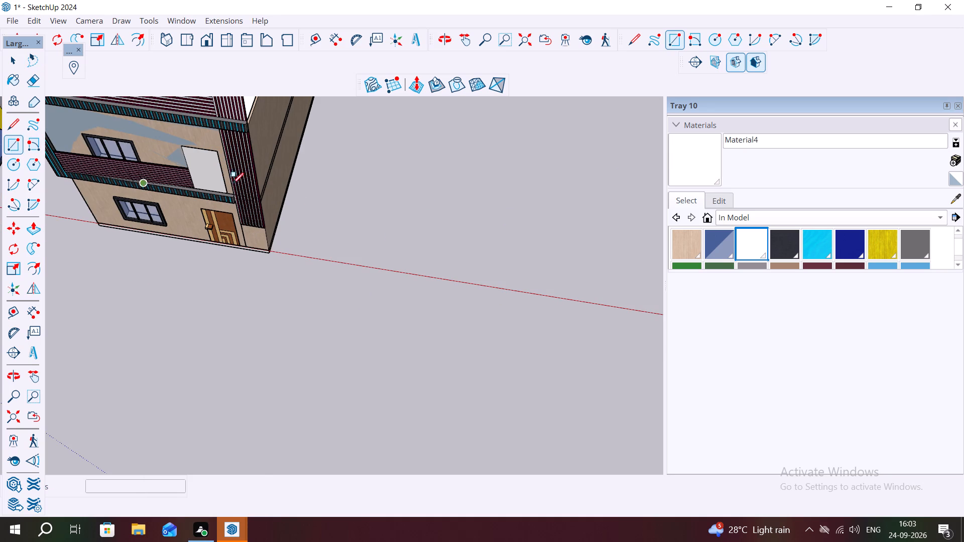
left_click(355, 264)
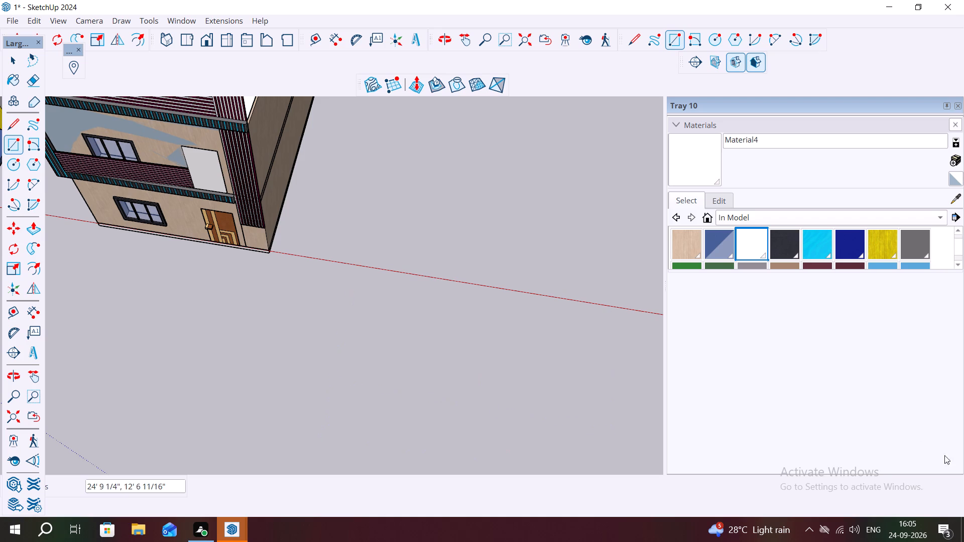
scroll(540, 326, "down", 2)
left_click_drag(548, 160, 554, 156)
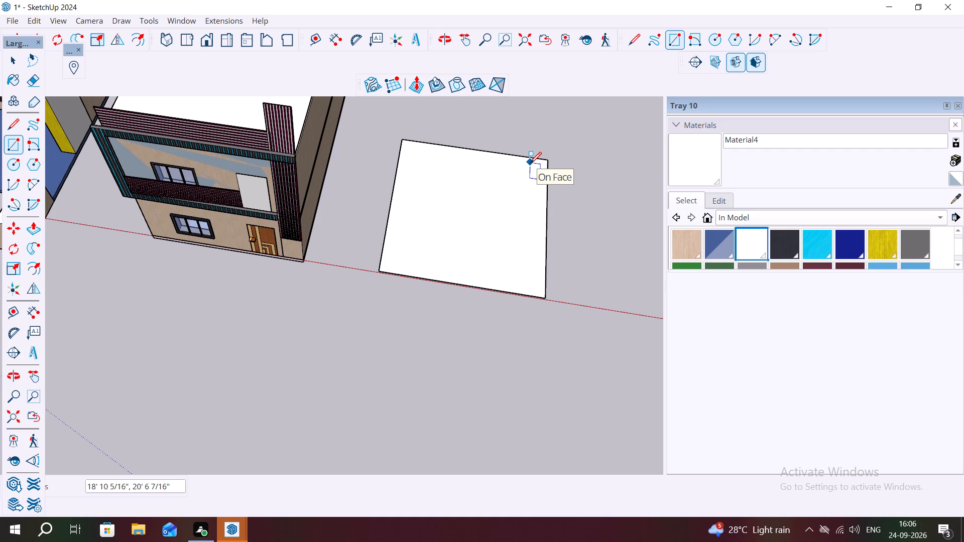
key("Escape")
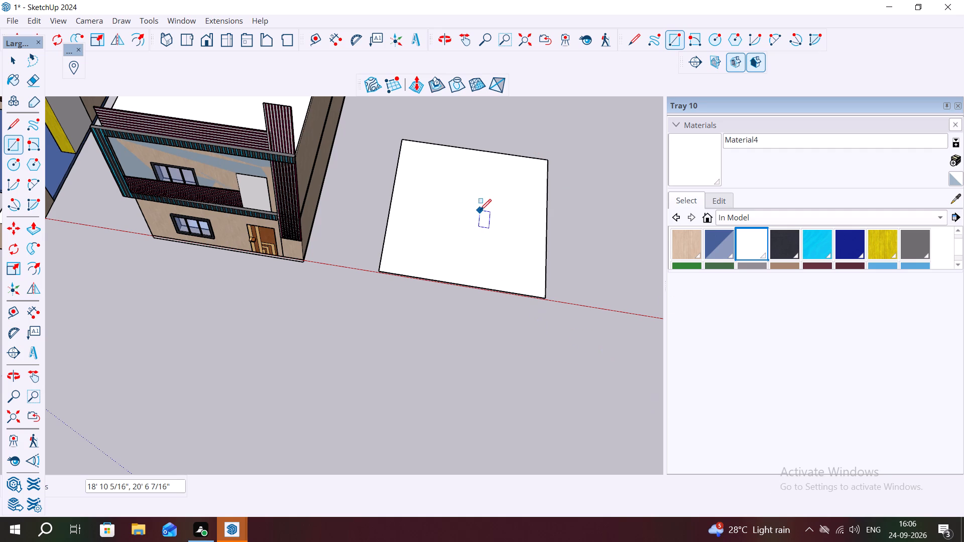
Offset the new ground rectangle's outline 9" inward to form a wall-thickness border.
key("space")
left_click(493, 231)
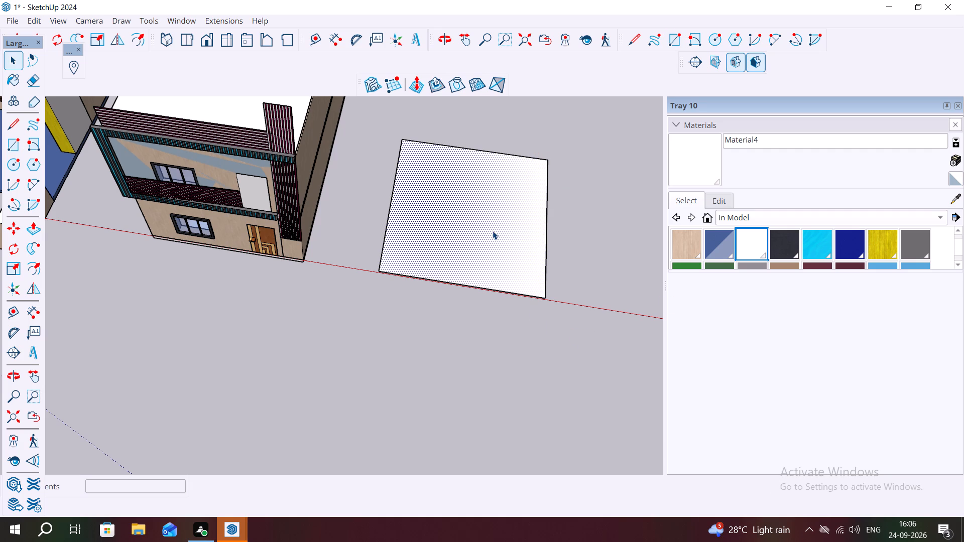
key("f")
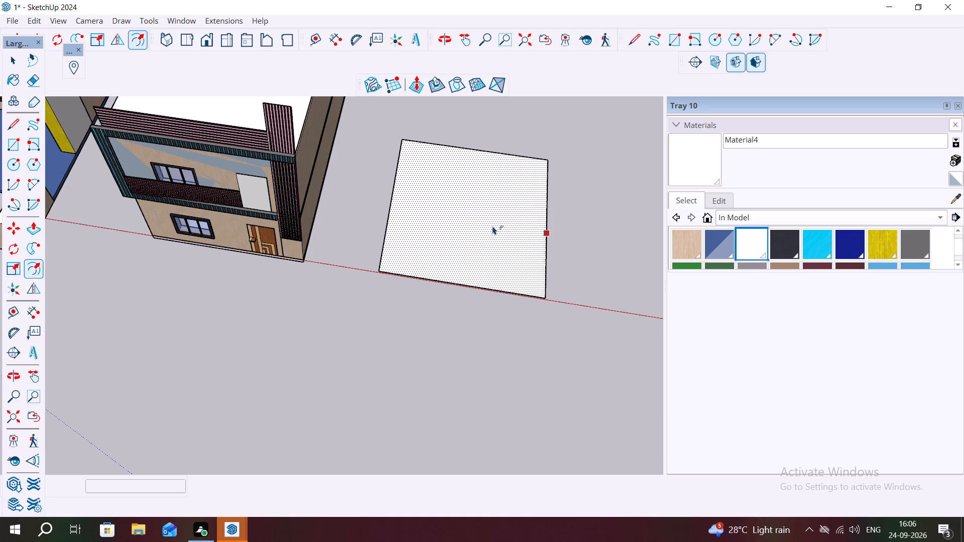
left_click(536, 240)
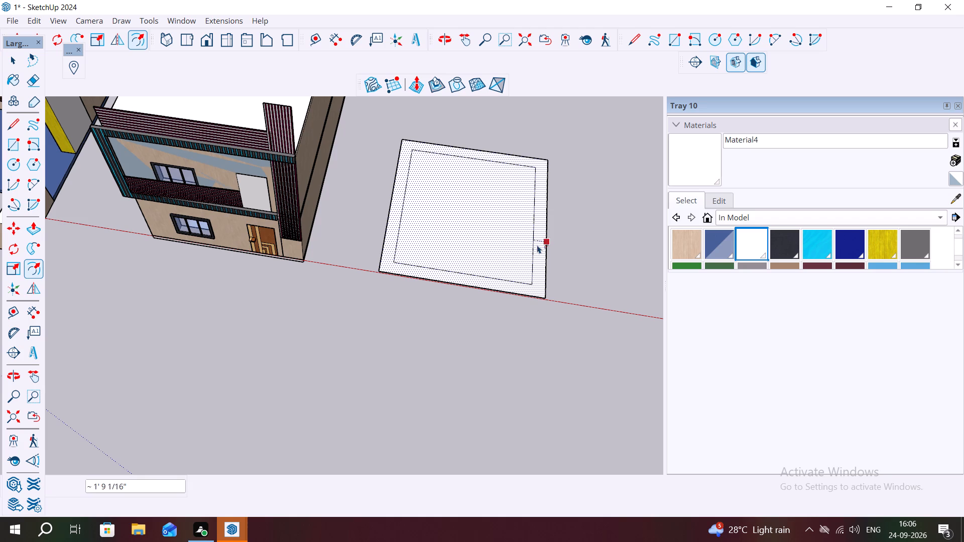
key("9")
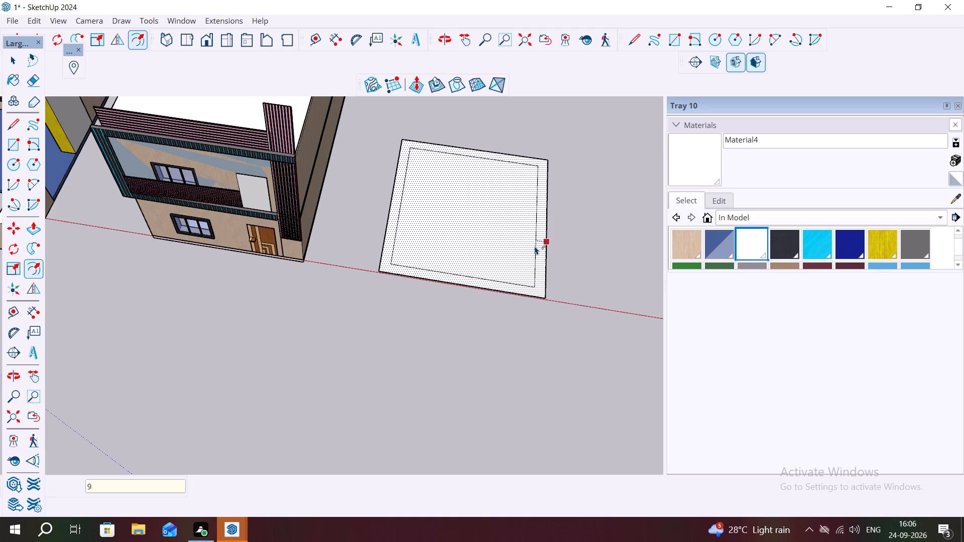
key("shift+quotedbl")
key("Return")
key("Escape")
key("space")
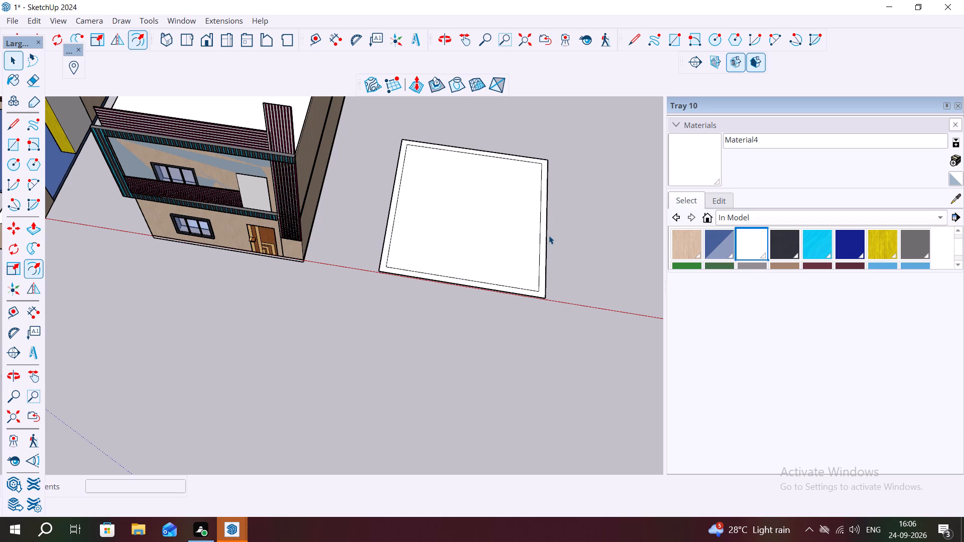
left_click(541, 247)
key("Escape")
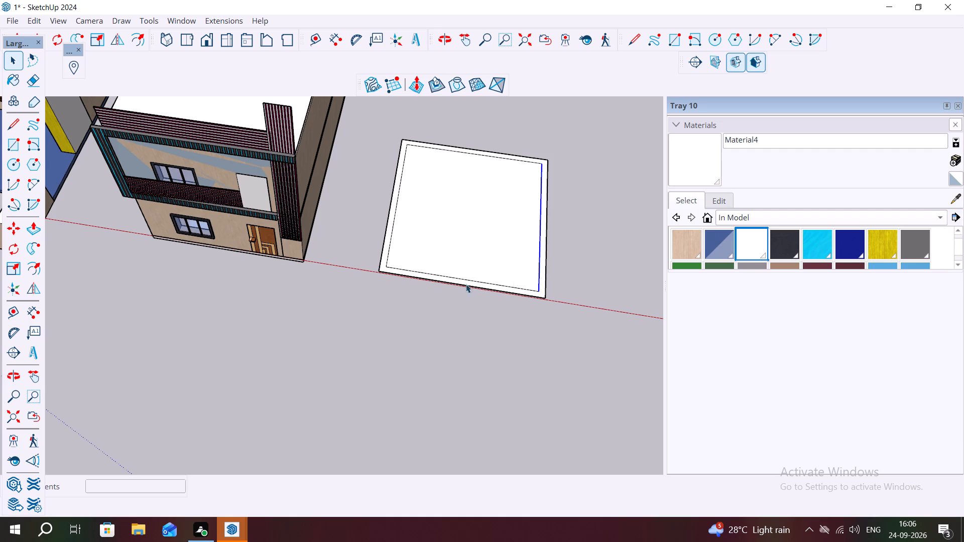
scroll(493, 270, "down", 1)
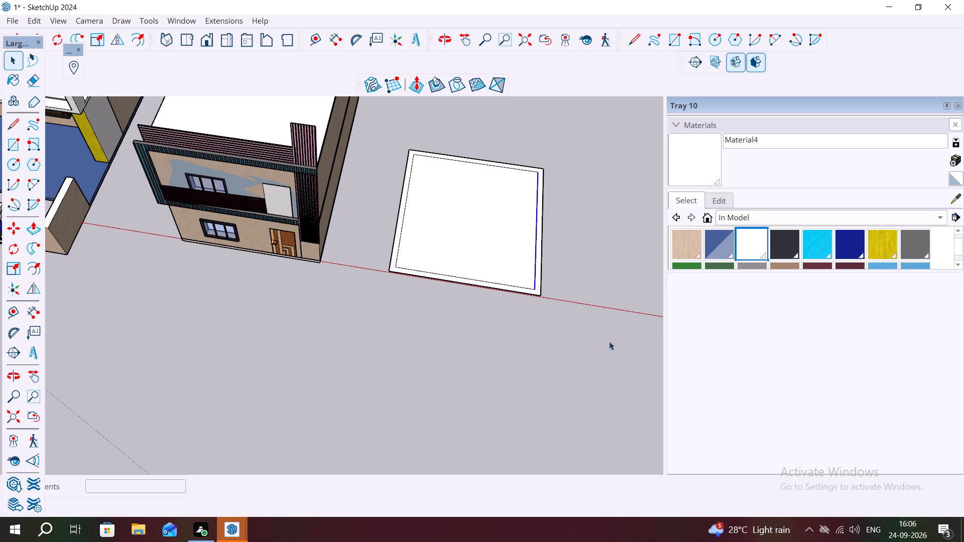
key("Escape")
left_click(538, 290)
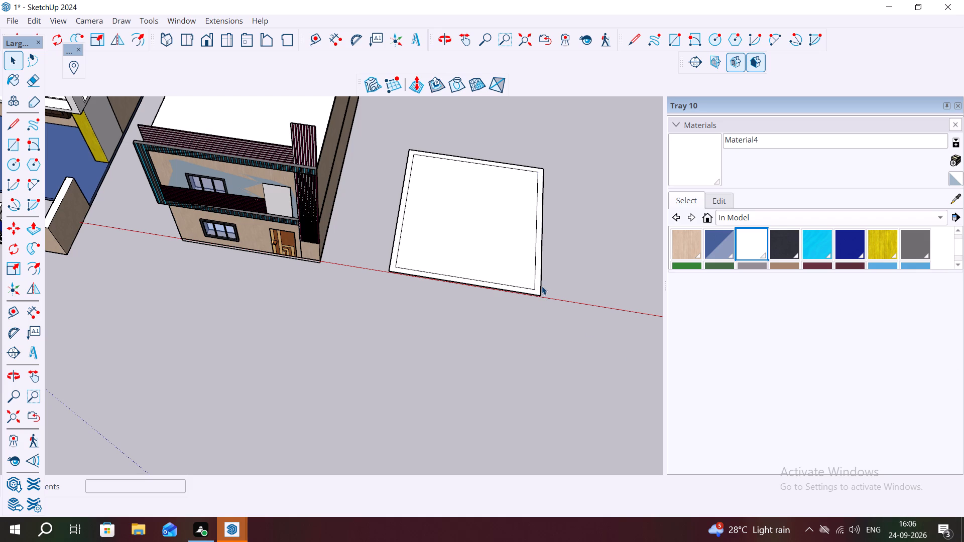
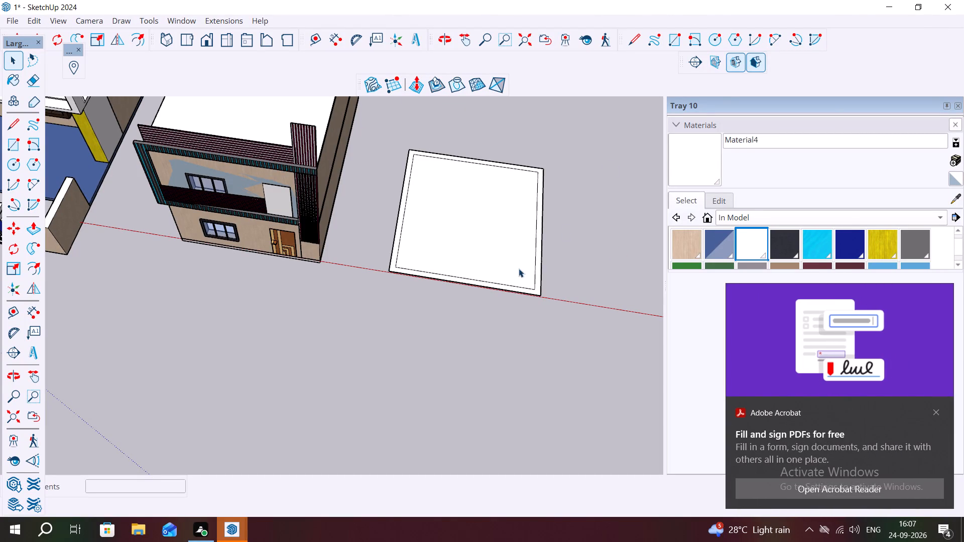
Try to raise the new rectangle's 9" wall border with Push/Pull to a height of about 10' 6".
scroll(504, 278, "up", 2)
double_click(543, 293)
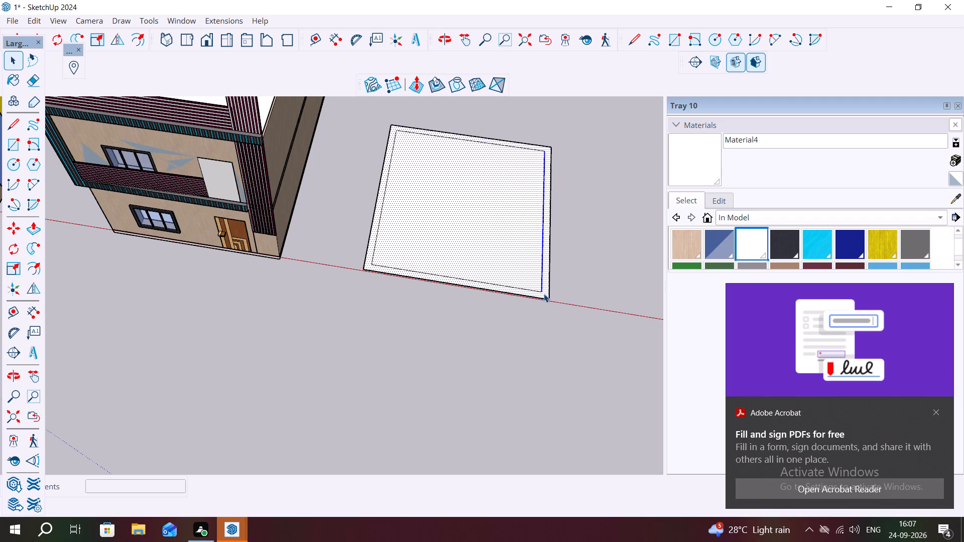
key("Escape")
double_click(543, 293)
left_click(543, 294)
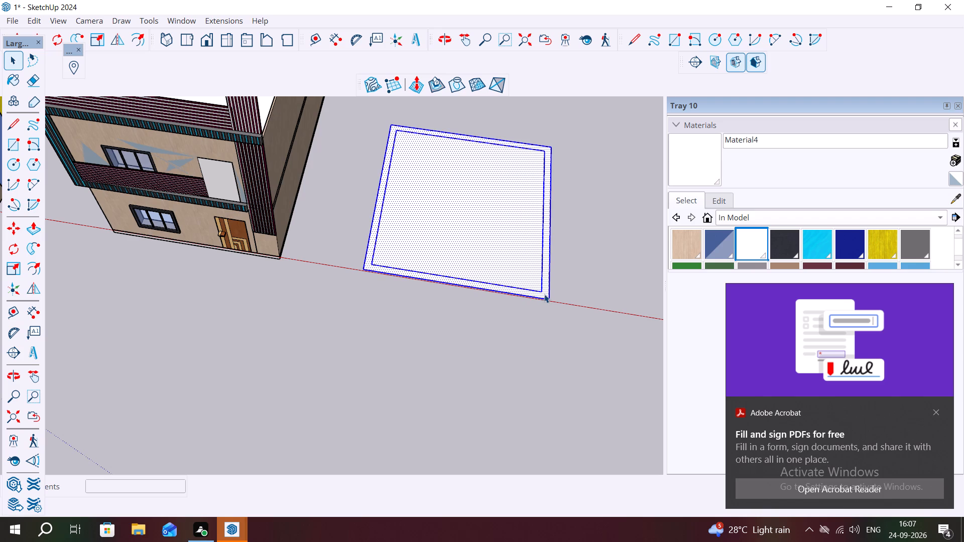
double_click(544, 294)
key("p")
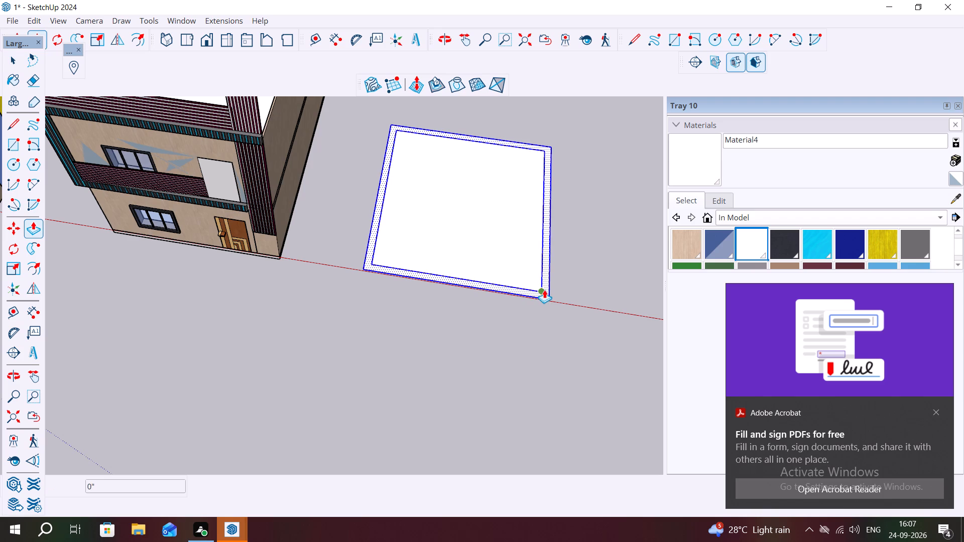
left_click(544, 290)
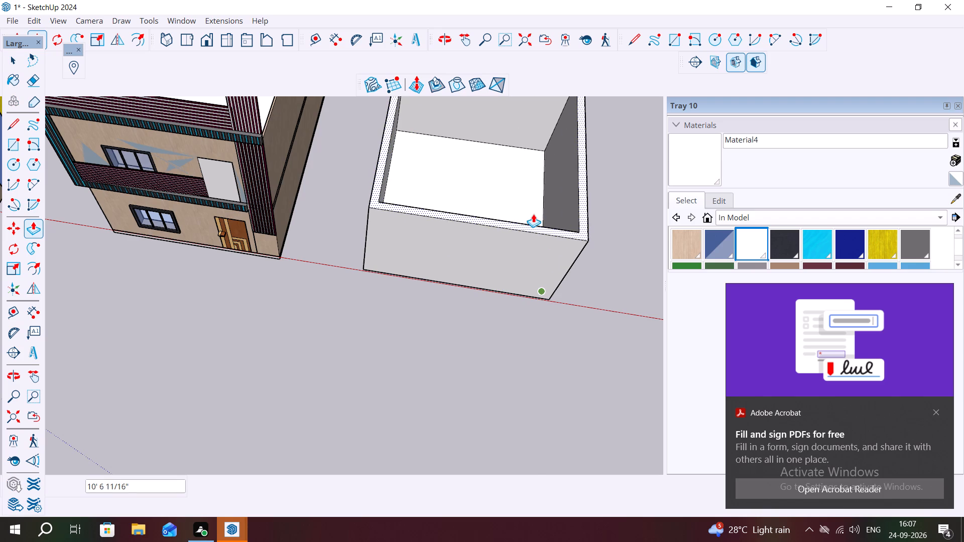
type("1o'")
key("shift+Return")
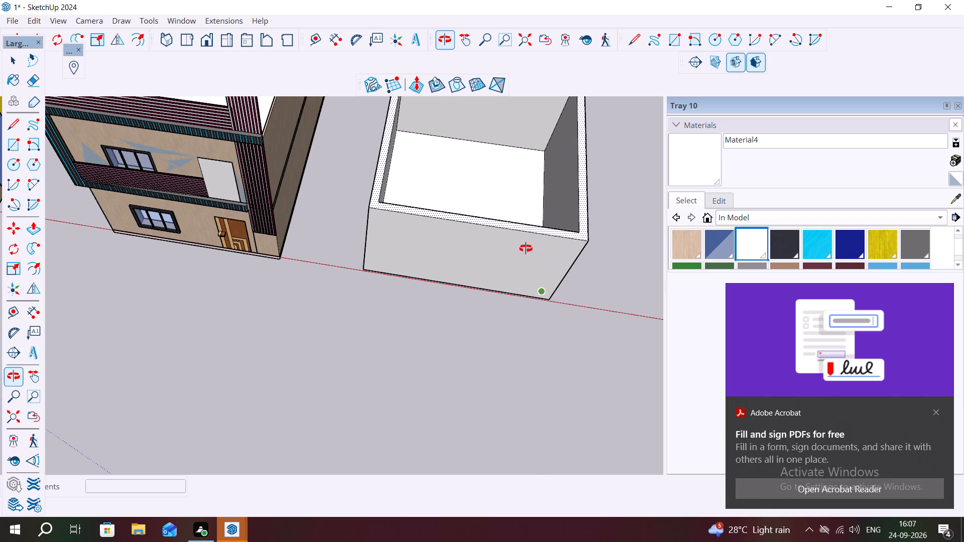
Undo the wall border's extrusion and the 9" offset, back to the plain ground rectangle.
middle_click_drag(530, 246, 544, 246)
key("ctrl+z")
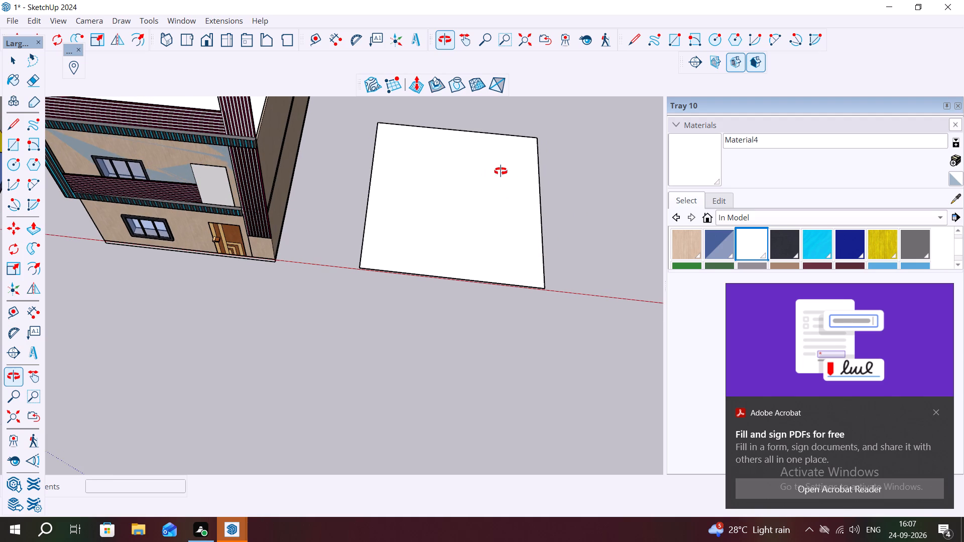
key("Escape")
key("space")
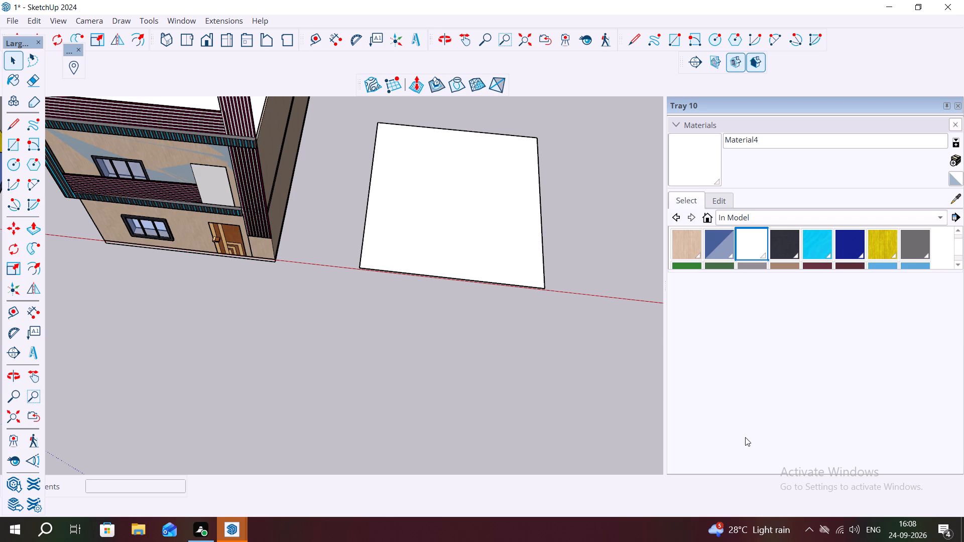
Offset the ground rectangle's outline 9" inward to form the wall-thickness border.
left_click(600, 395)
left_click(471, 257)
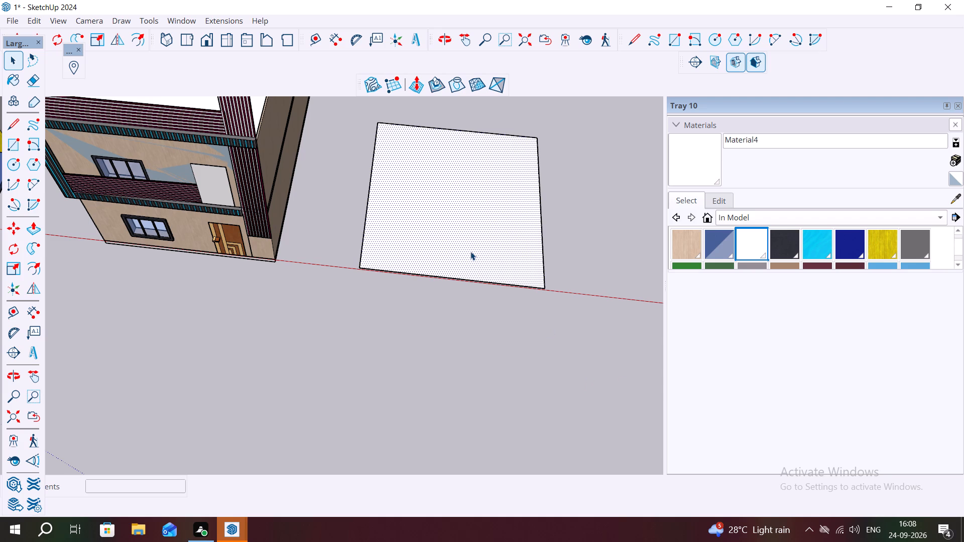
key("f")
left_click(367, 241)
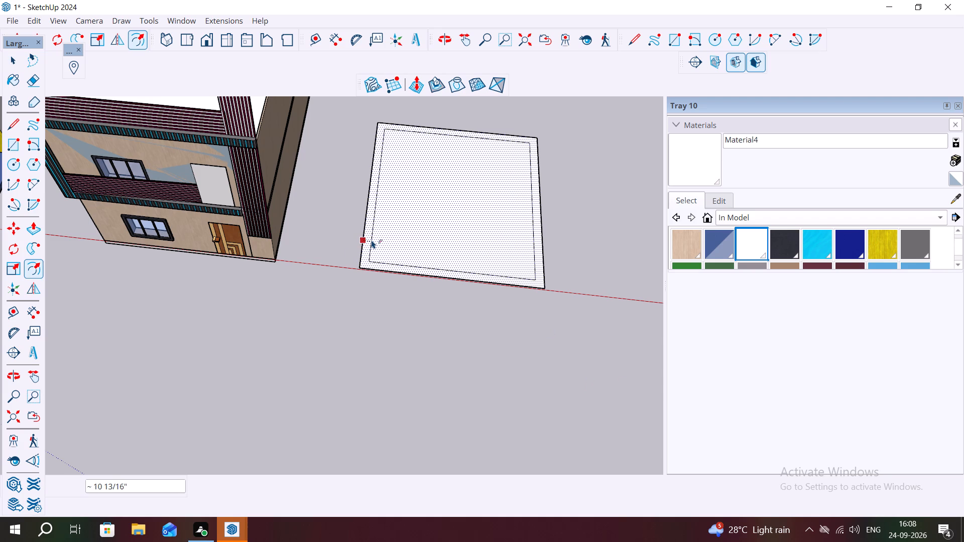
type("9\"")
key("Return")
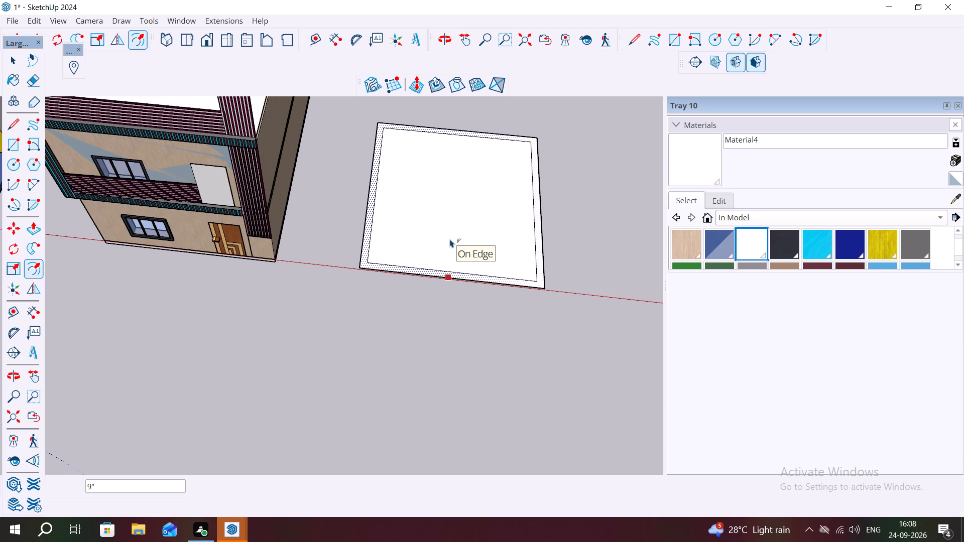
Draw three rectangles across the 9" front wall strip to mark openings, one near each end and one in between.
key("r")
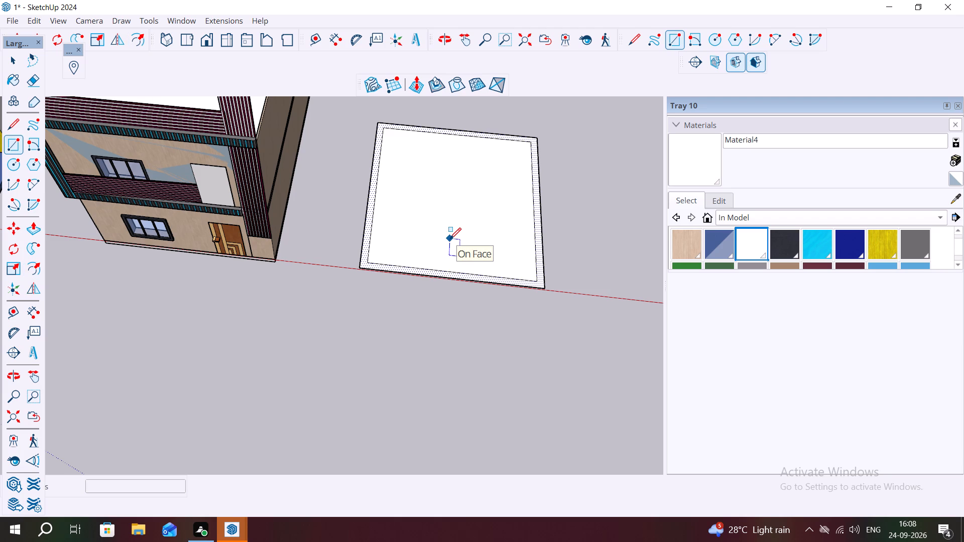
scroll(370, 261, "up", 9)
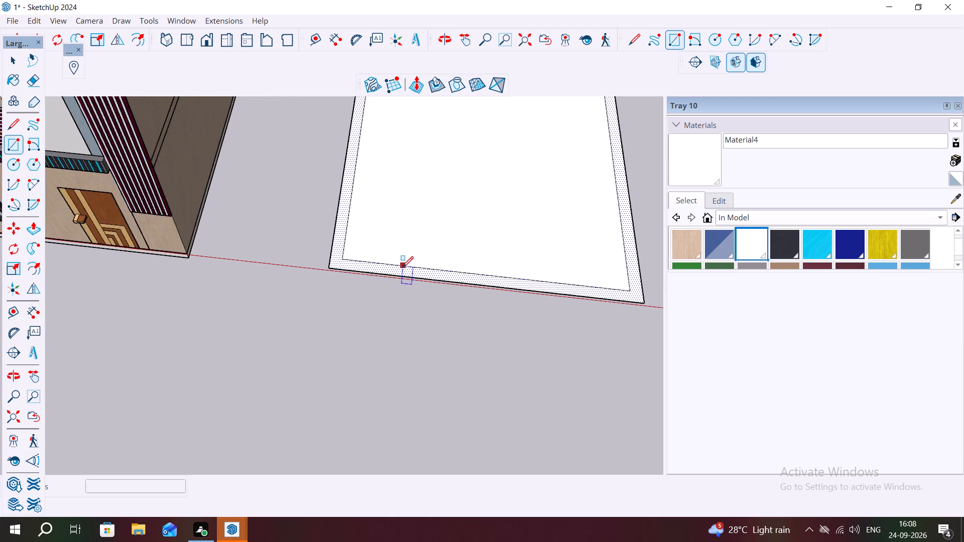
scroll(402, 267, "up", 3)
left_click(377, 262)
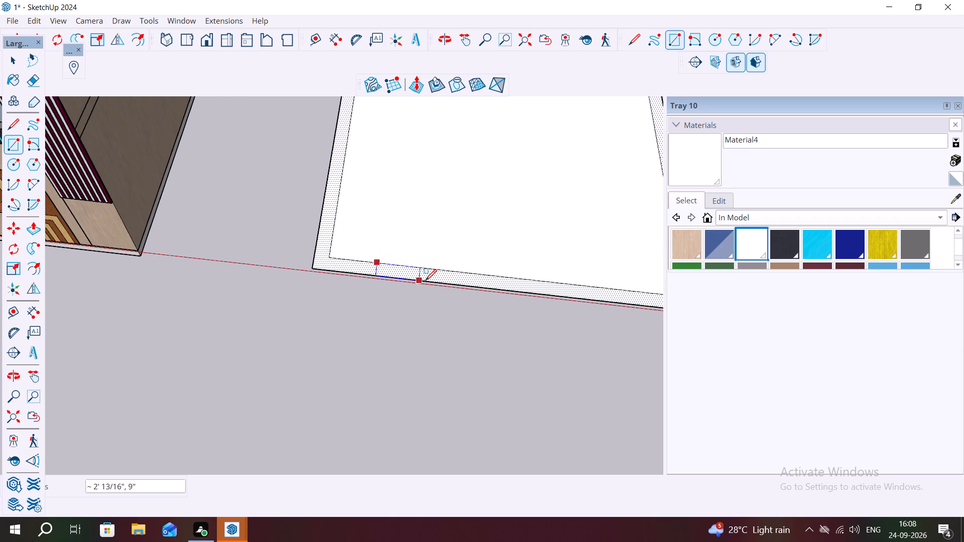
left_click(453, 284)
scroll(319, 289, "down", 4)
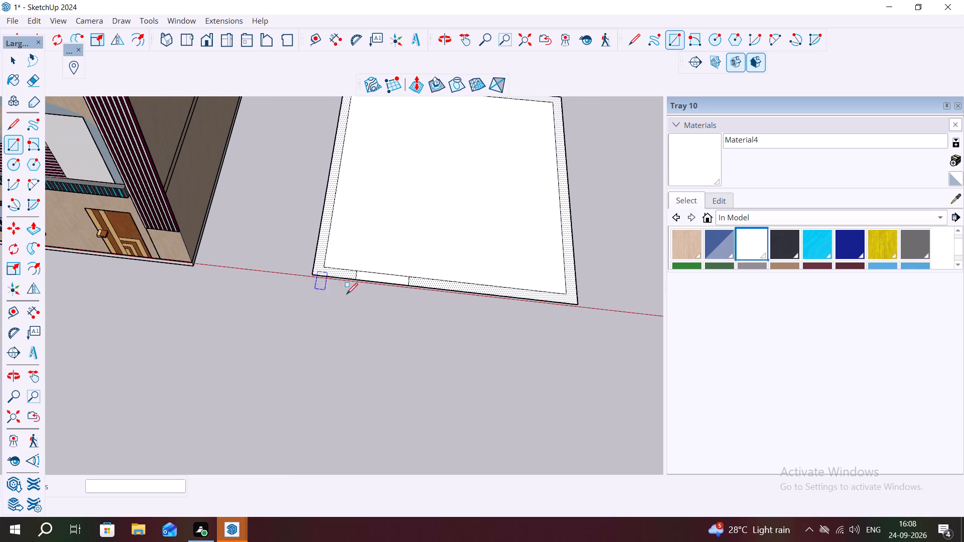
scroll(501, 304, "up", 3)
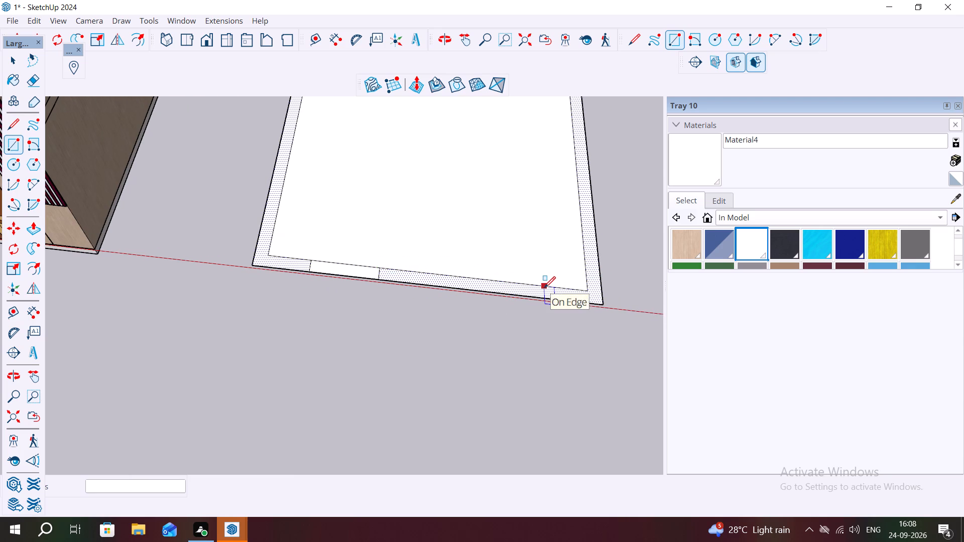
left_click(529, 286)
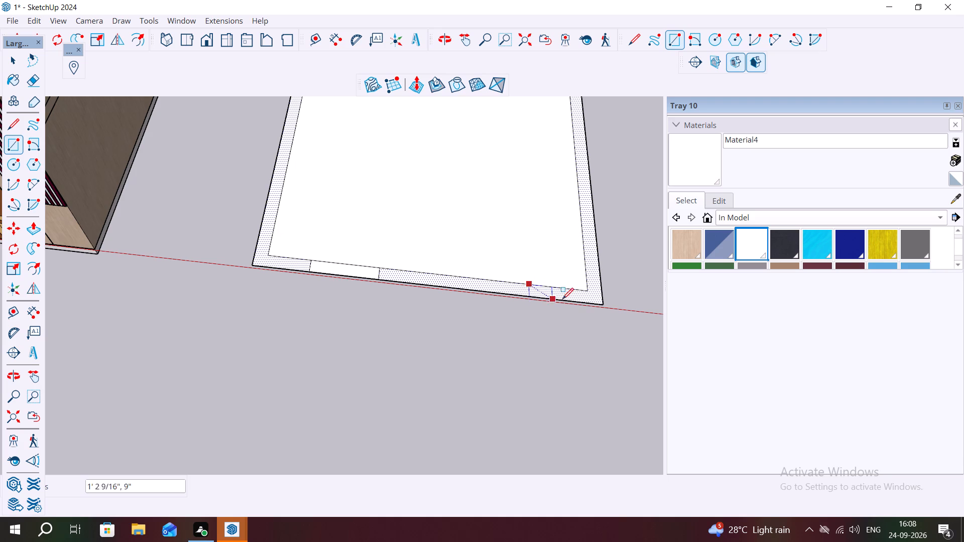
left_click(580, 300)
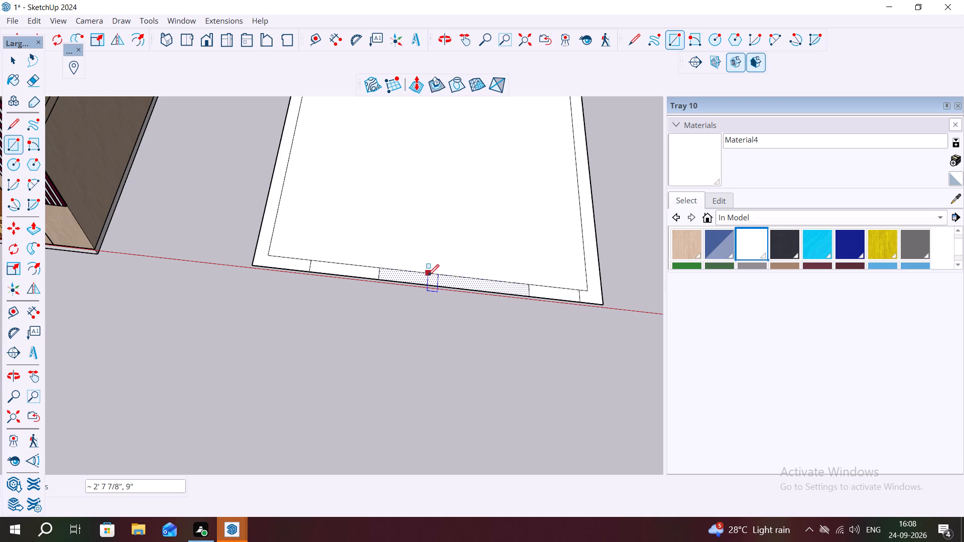
left_click(426, 273)
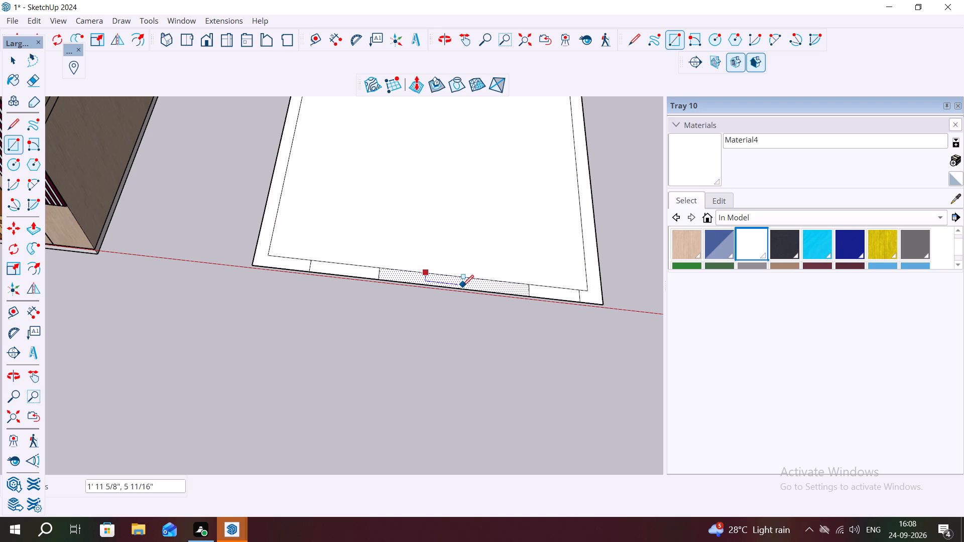
left_click(463, 289)
scroll(423, 298, "down", 4)
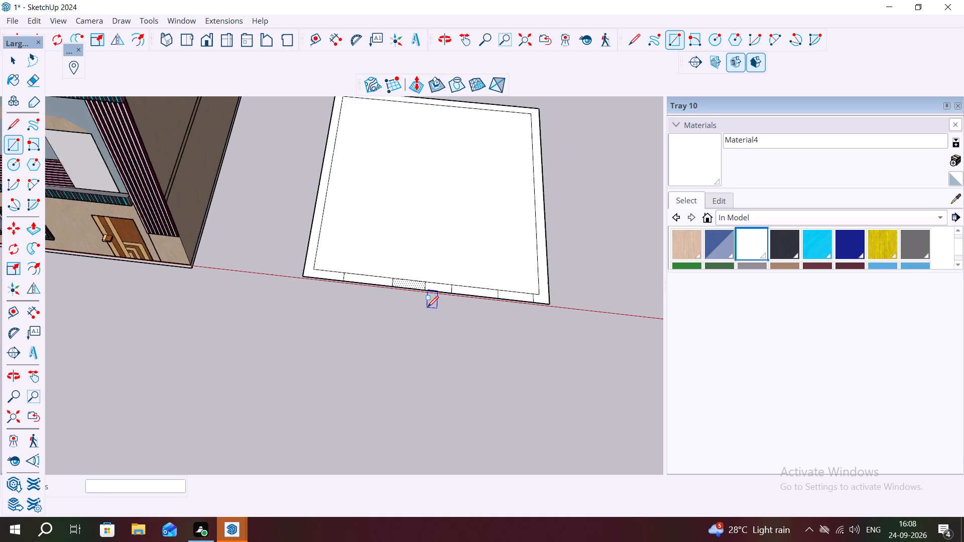
scroll(427, 307, "down", 1)
key("Escape")
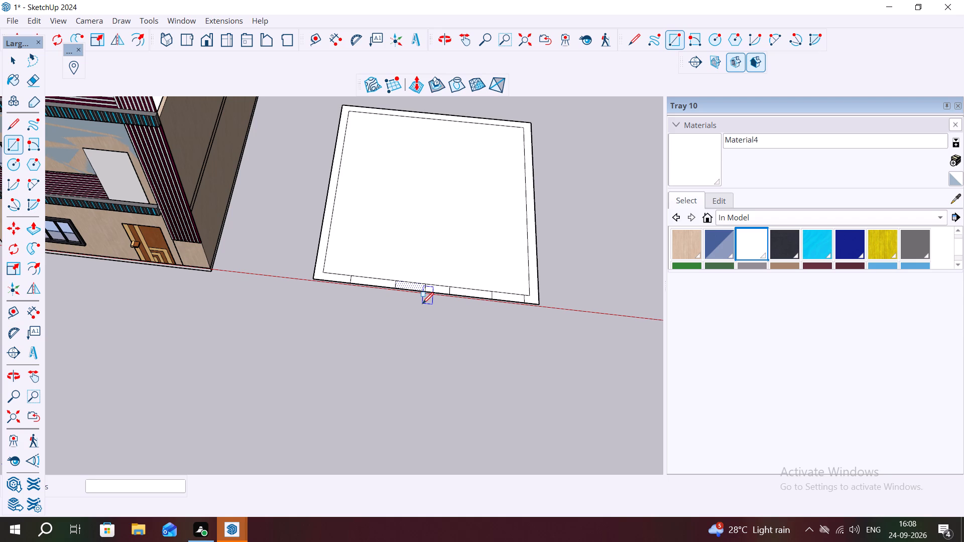
Push/Pull the main wall border, including both front corner pieces, up 7', leaving the front strip's middle sections flat.
key("space")
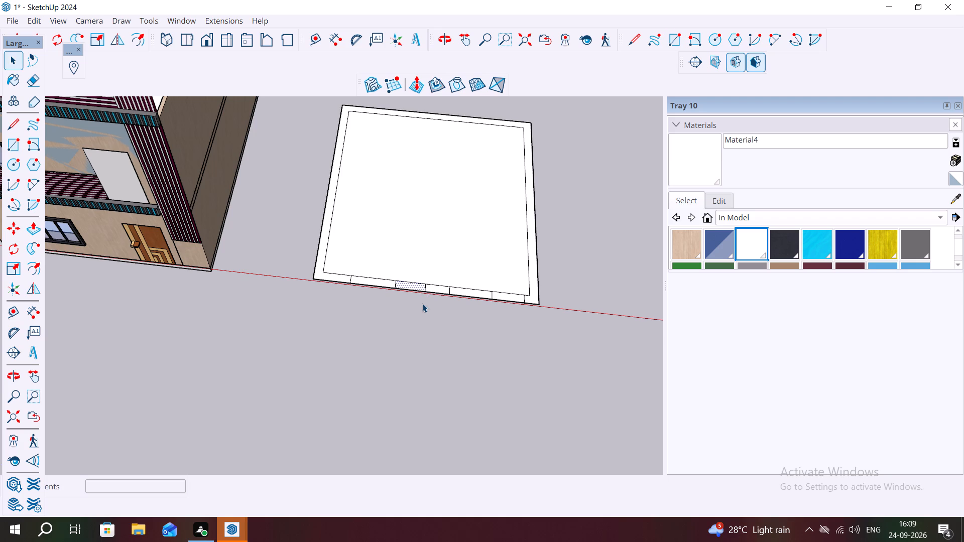
left_click(318, 274)
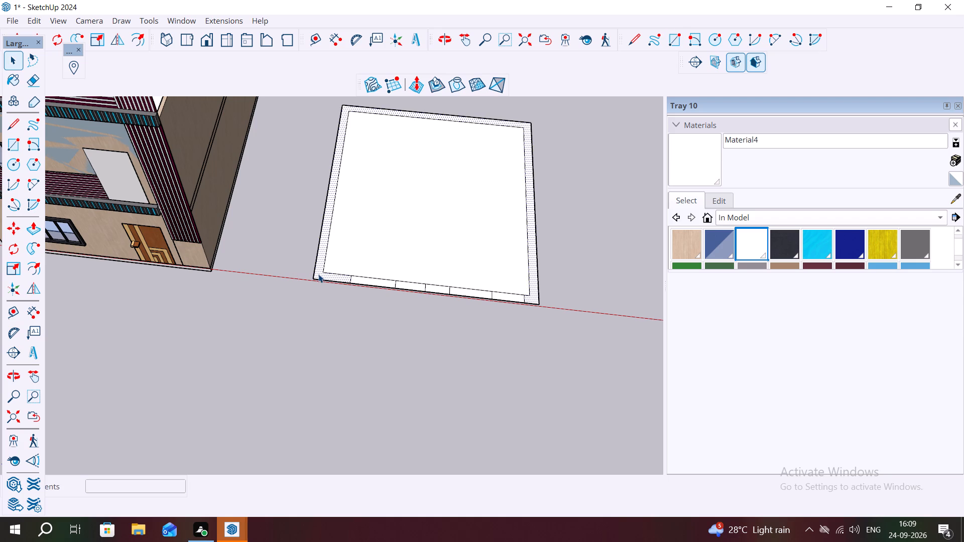
key("p")
key("Return")
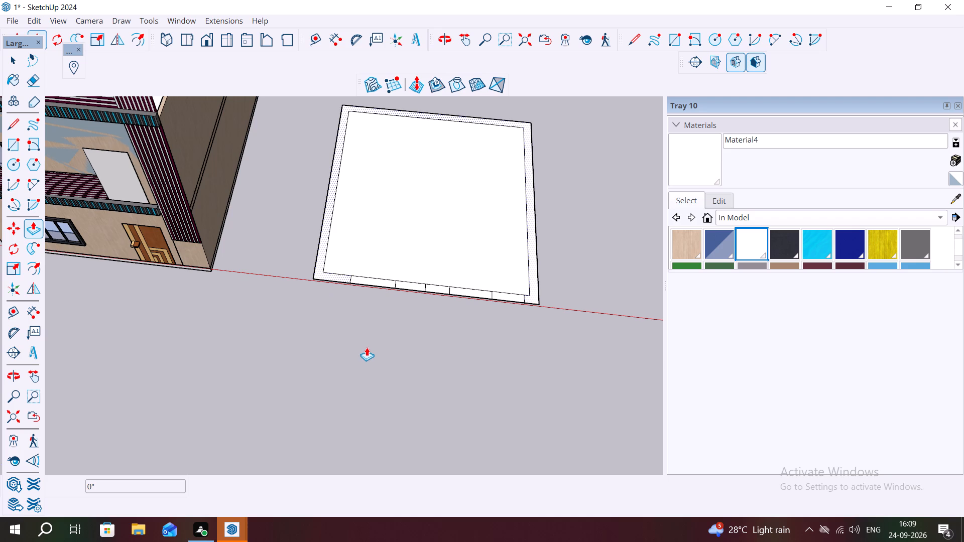
left_click(334, 270)
left_click(324, 268)
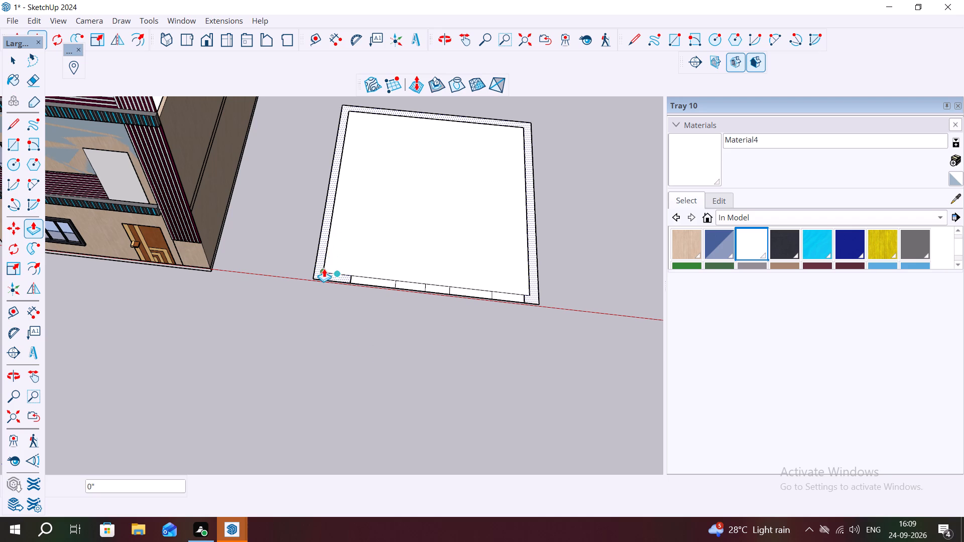
left_click_drag(316, 267, 336, 241)
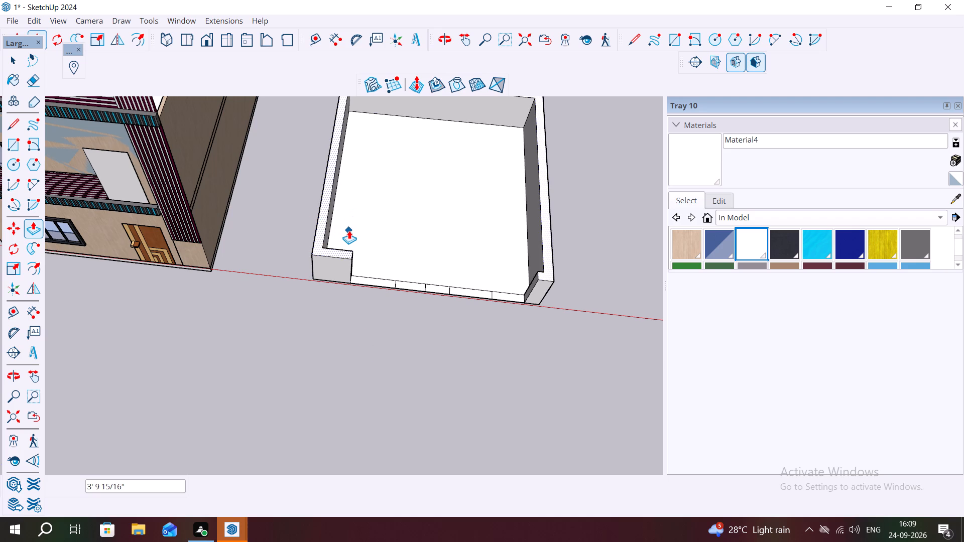
type("7'")
key("Return")
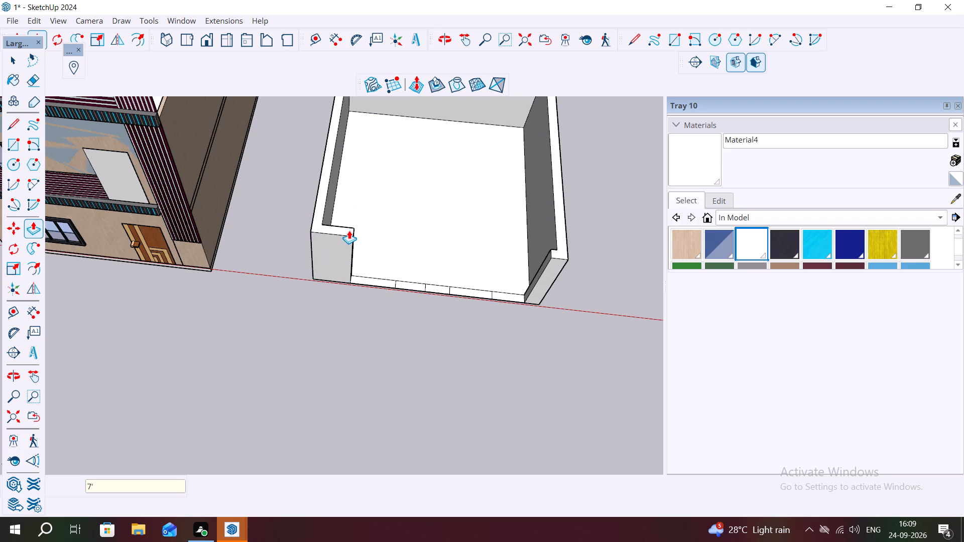
Raise the two front wall pieces between the marked openings by the same 7' height.
scroll(388, 289, "up", 2)
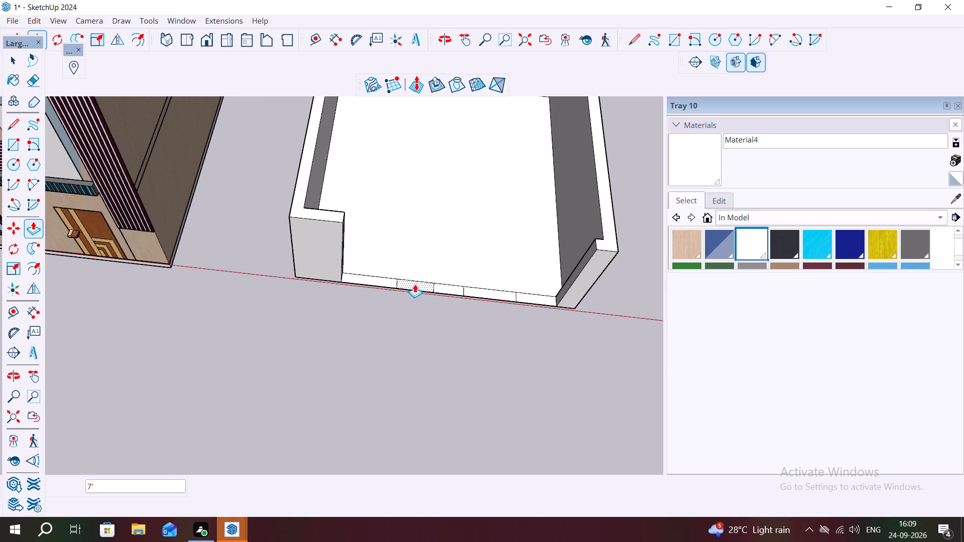
double_click(415, 282)
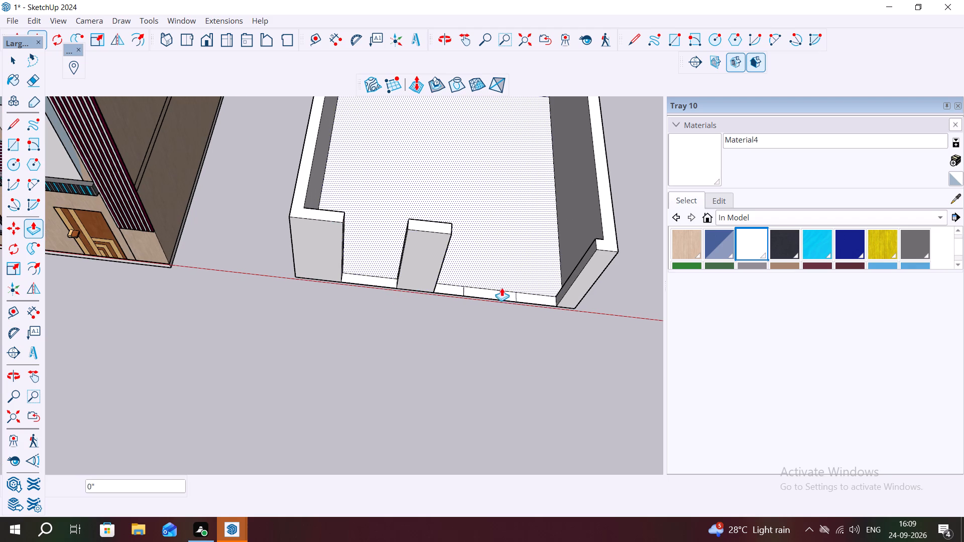
double_click(497, 292)
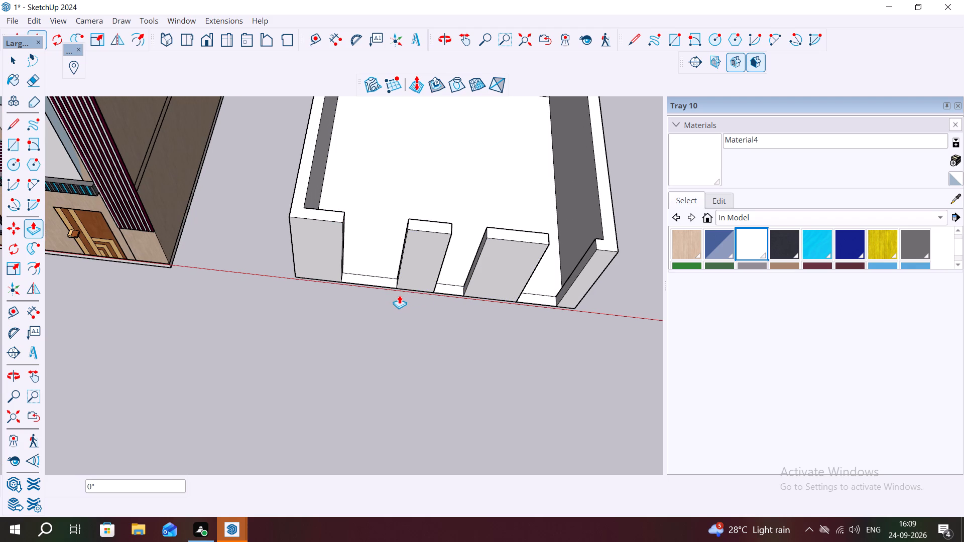
middle_click_drag(394, 296, 393, 209)
scroll(457, 304, "down", 1)
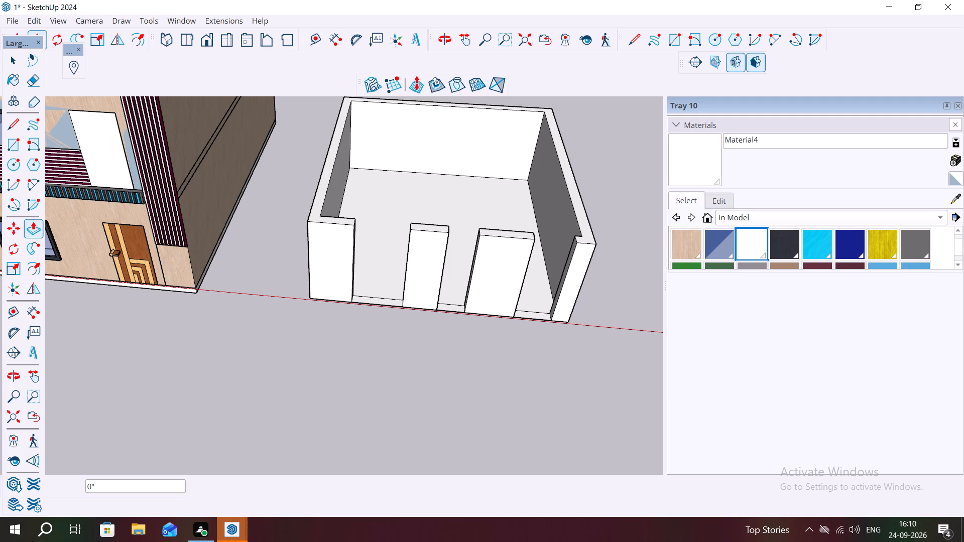
scroll(387, 424, "down", 7)
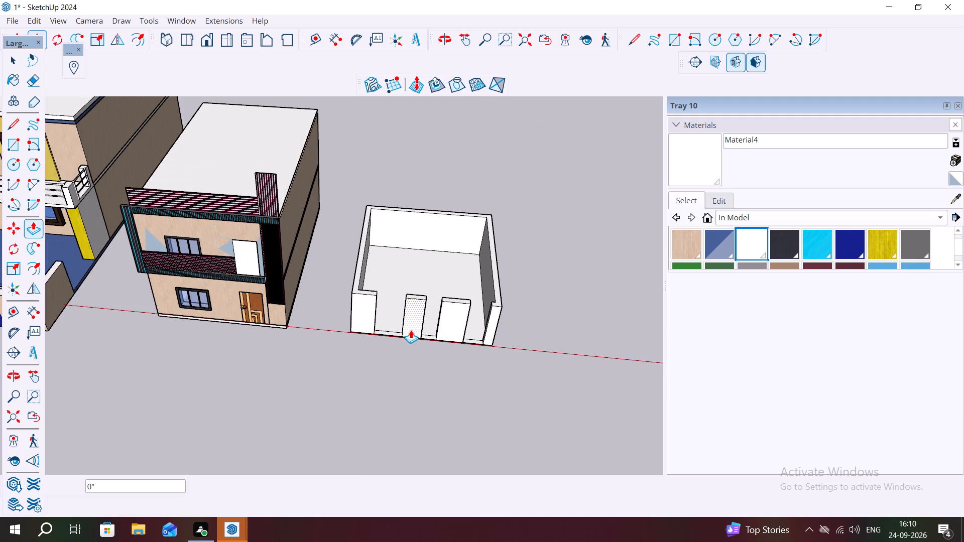
key("Escape")
key("space")
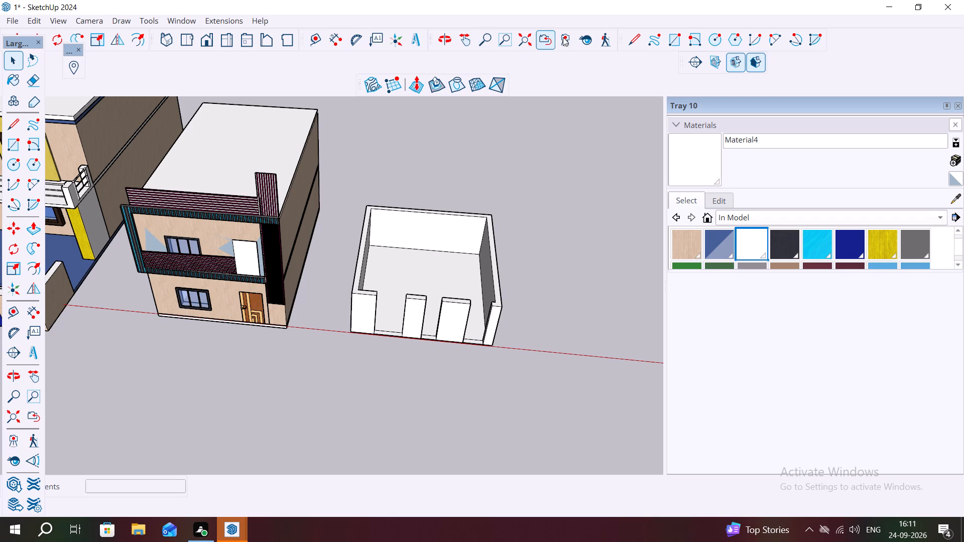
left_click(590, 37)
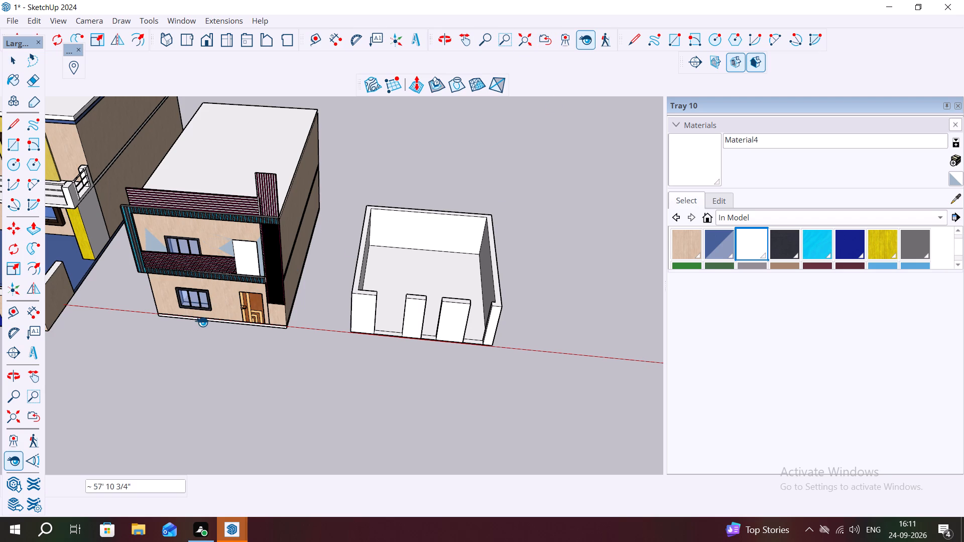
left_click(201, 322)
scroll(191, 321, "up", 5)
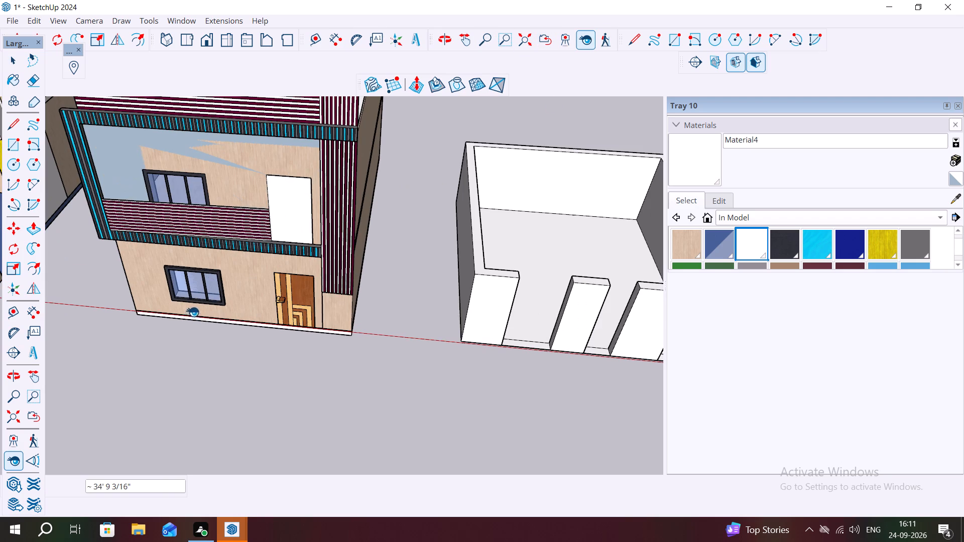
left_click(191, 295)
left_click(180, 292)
Examine the striped house's front, from the ground-floor window and door up to the balcony and its striped bands.
left_click(606, 38)
left_click(564, 37)
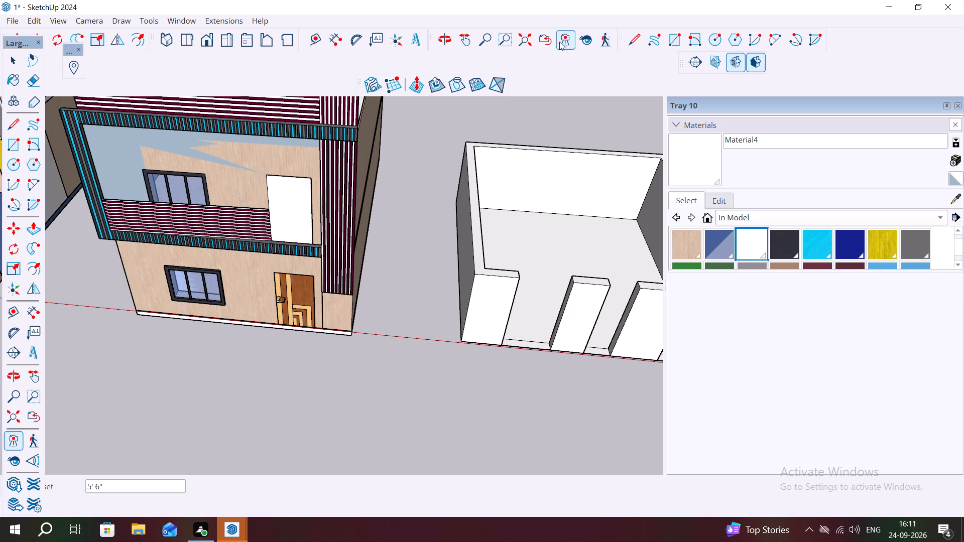
left_click(187, 344)
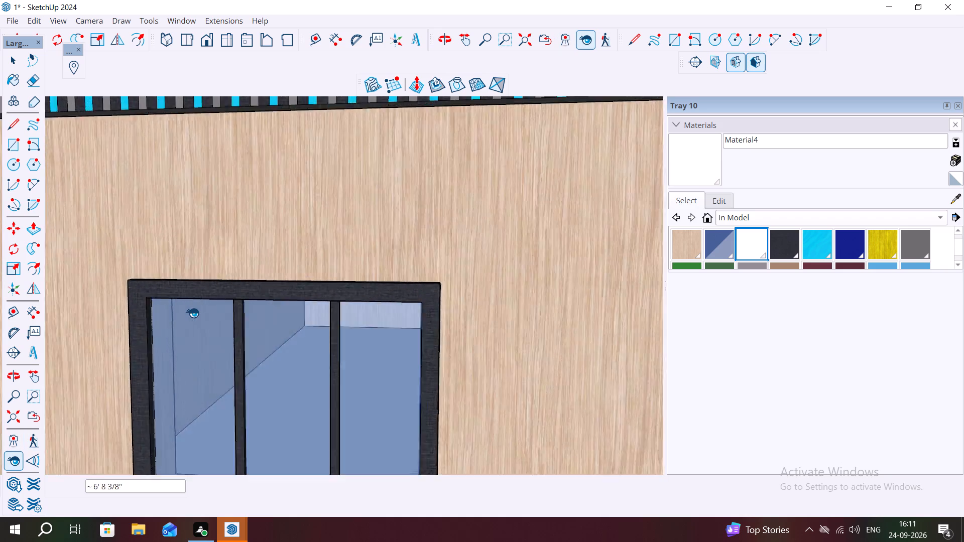
scroll(193, 312, "down", 10)
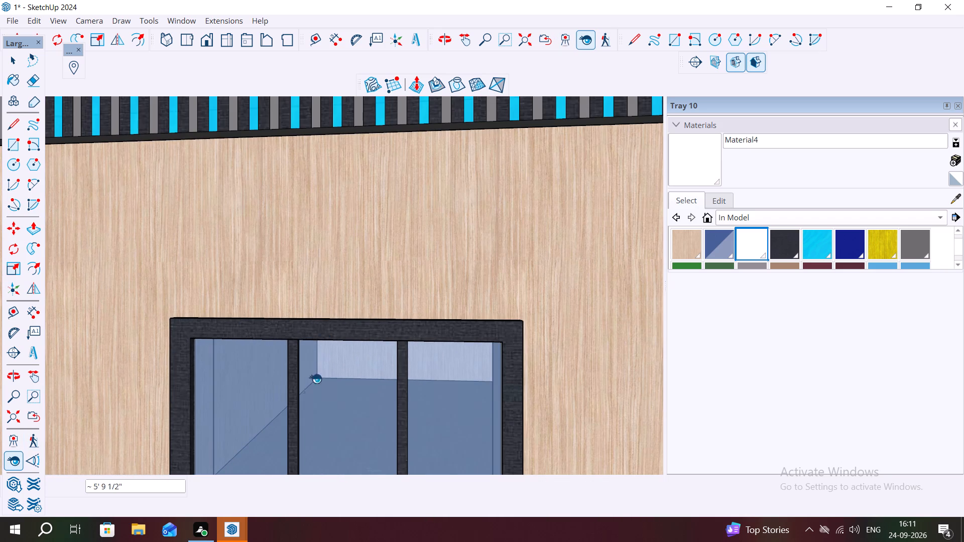
left_click(331, 414)
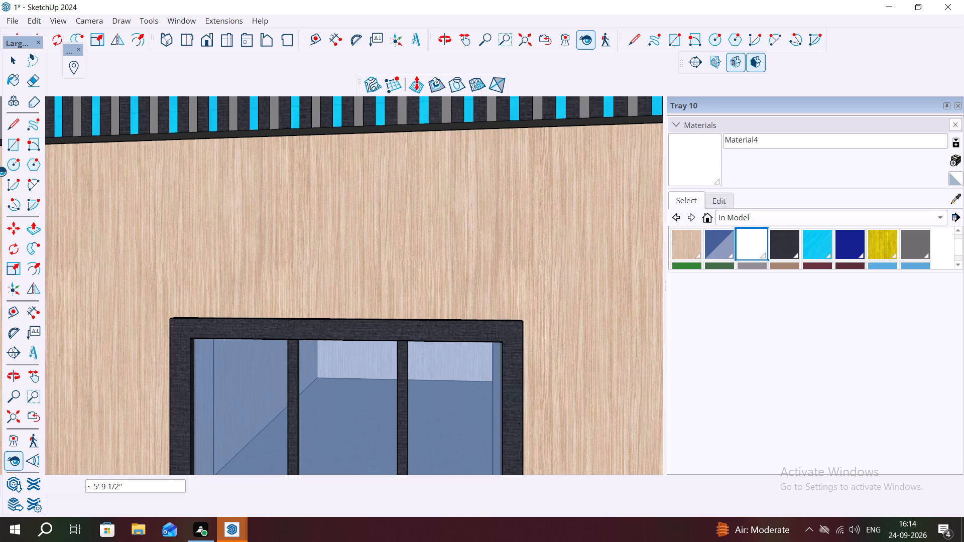
scroll(486, 251, "down", 3)
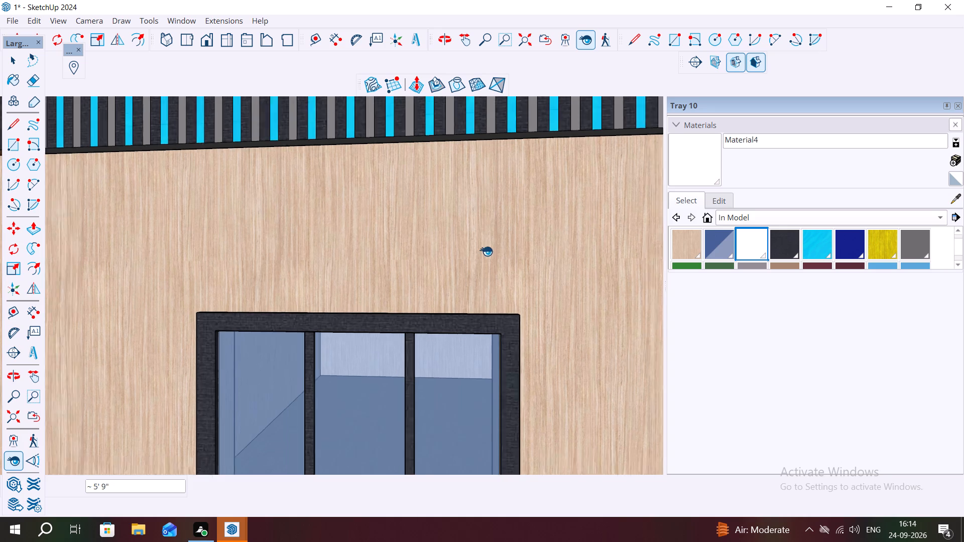
scroll(486, 251, "down", 17)
middle_click_drag(508, 158, 529, 234)
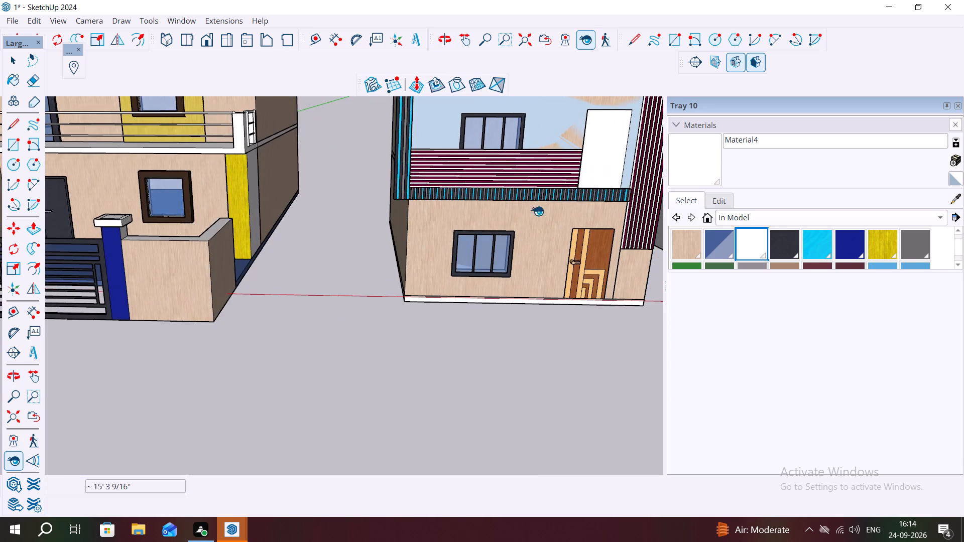
scroll(532, 198, "up", 7)
scroll(309, 290, "up", 1)
scroll(67, 283, "down", 5)
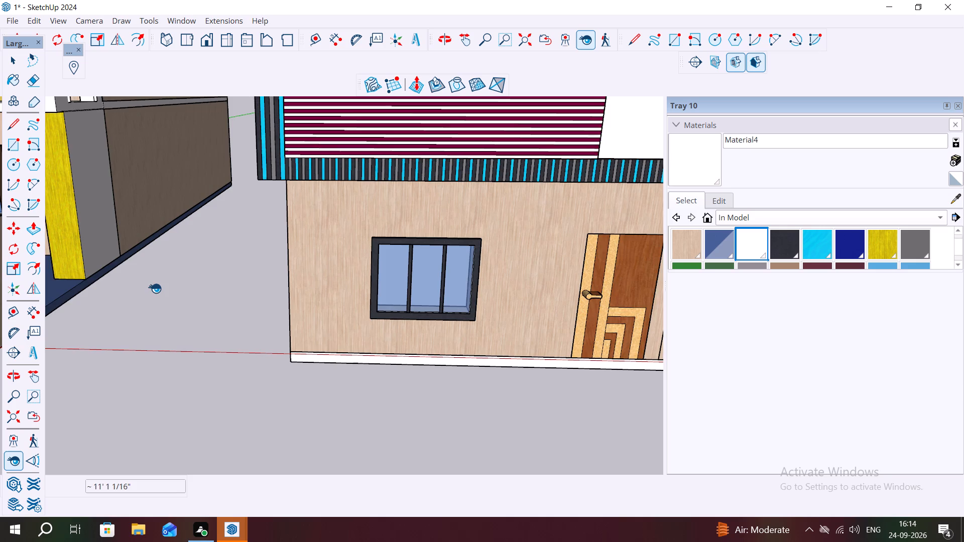
scroll(359, 312, "up", 3)
scroll(390, 308, "down", 13)
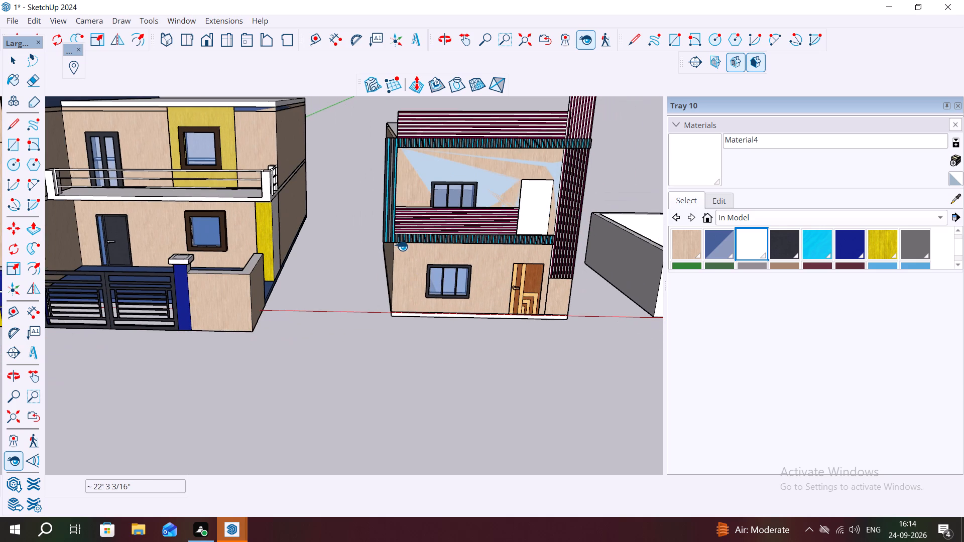
scroll(531, 216, "up", 7)
middle_click_drag(532, 204, 505, 200)
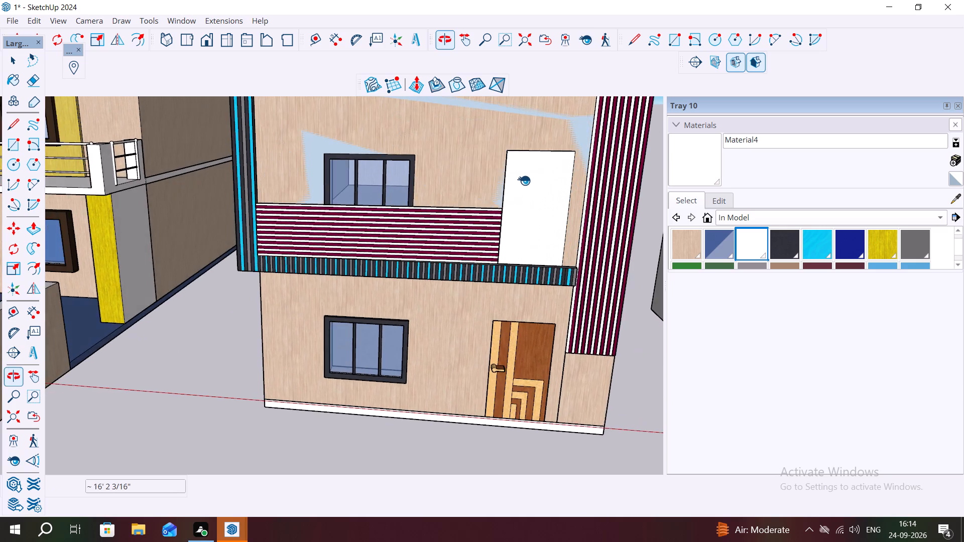
scroll(524, 178, "up", 7)
scroll(429, 176, "down", 9)
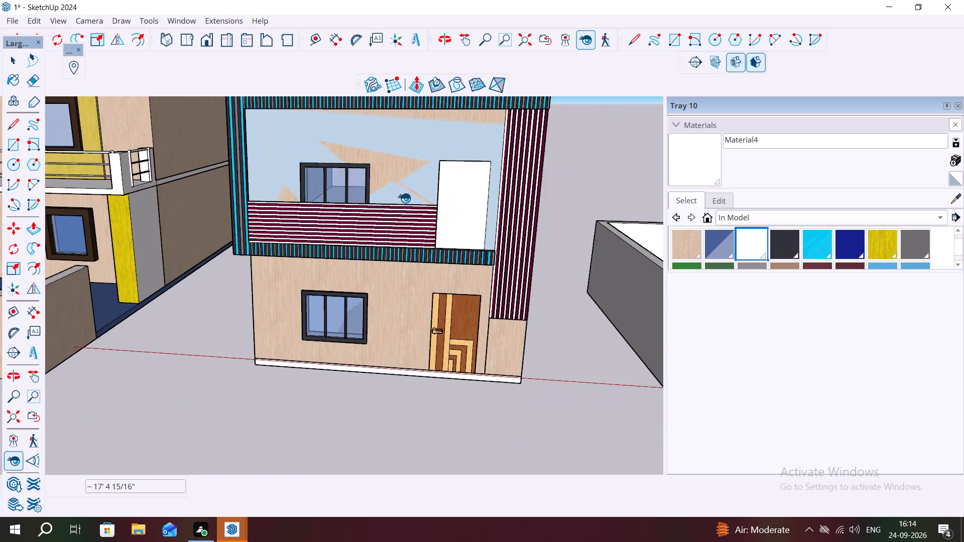
scroll(404, 198, "down", 5)
scroll(181, 226, "down", 4)
scroll(253, 191, "up", 11)
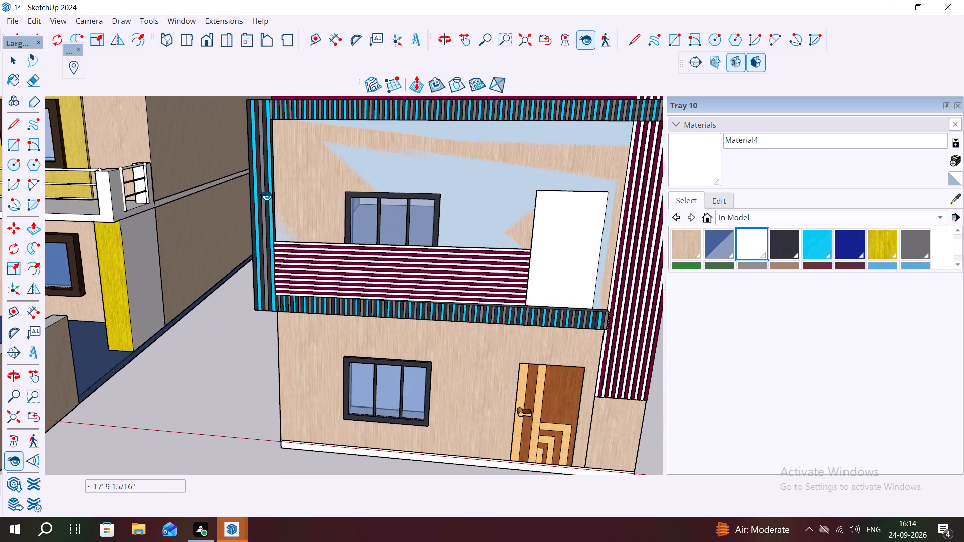
Push/Pull the outermost dark strip of the vertical band at the balcony's left end outward by 2".
middle_click_drag(285, 194, 390, 193)
scroll(239, 252, "up", 10)
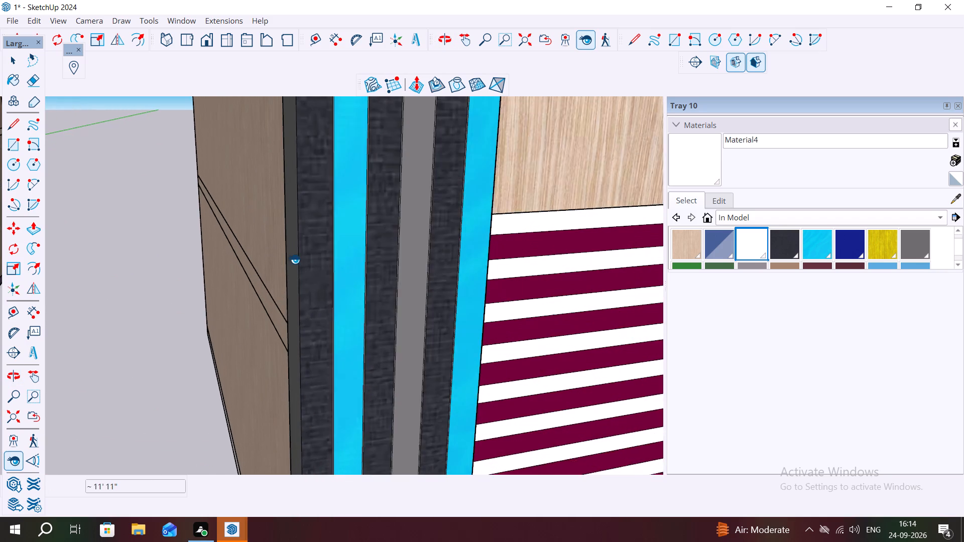
scroll(294, 259, "down", 2)
left_click(308, 264)
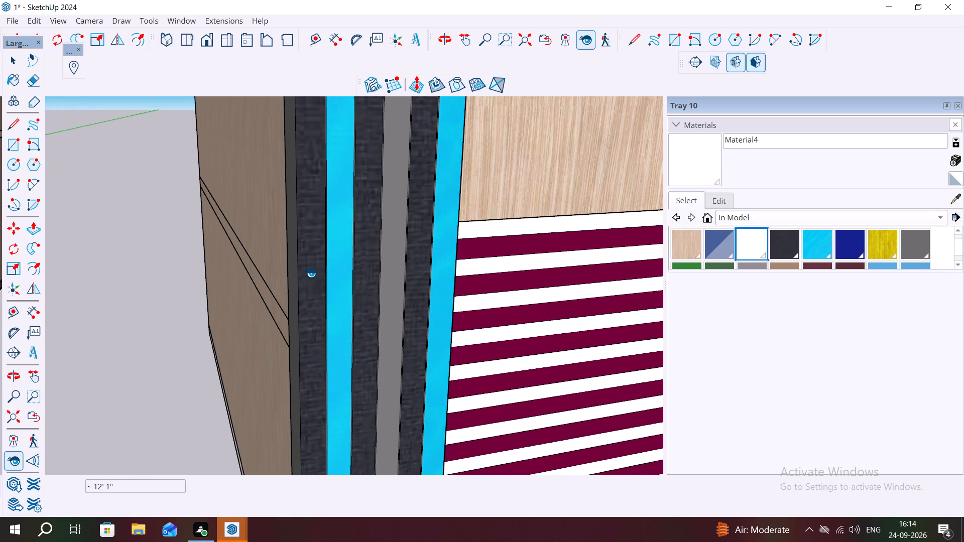
scroll(304, 270, "up", 2)
key("grave")
key("Escape")
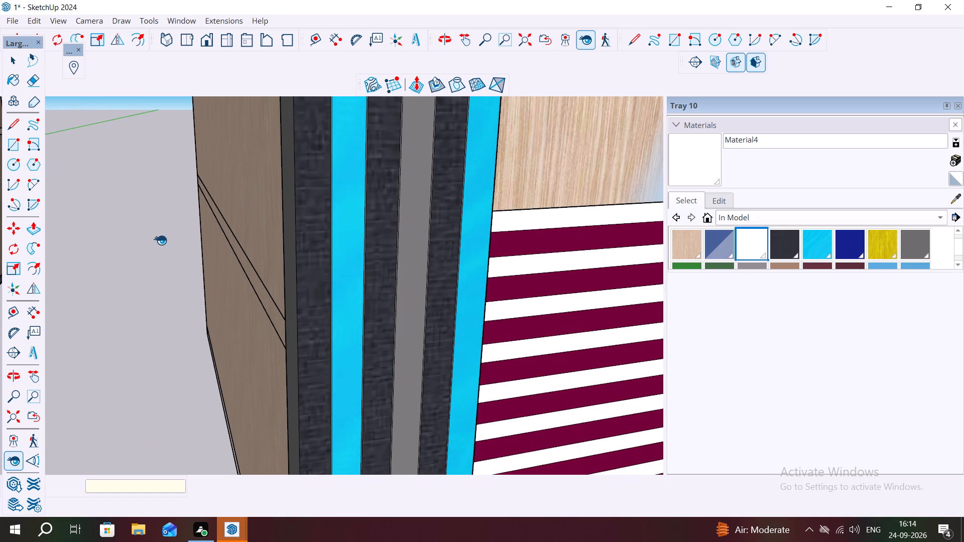
key("space")
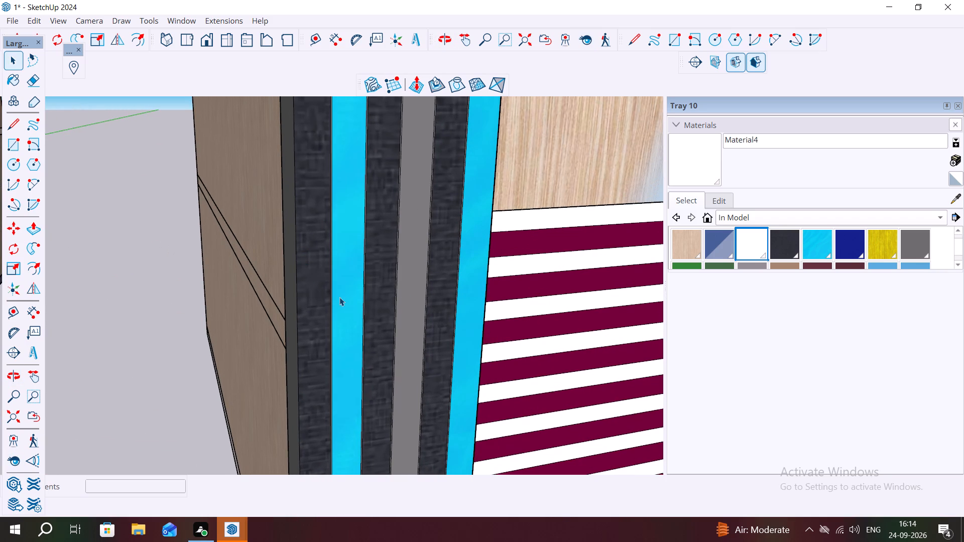
left_click(312, 300)
key("p")
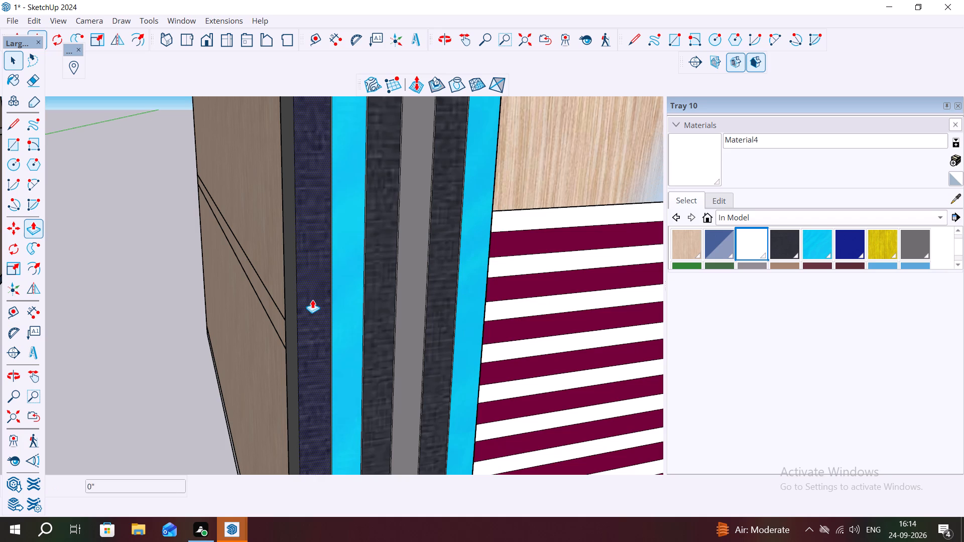
left_click_drag(312, 318, 317, 318)
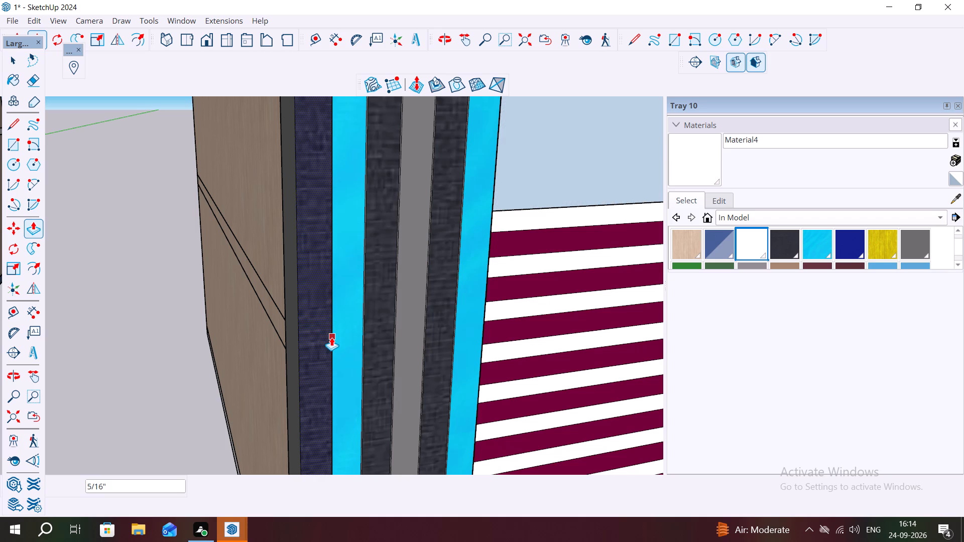
key("2")
key("shift+quotedbl")
key("Return")
Pull the vertical band's remaining cyan, dark and gray strips out by the same 2".
middle_click_drag(333, 333, 109, 328)
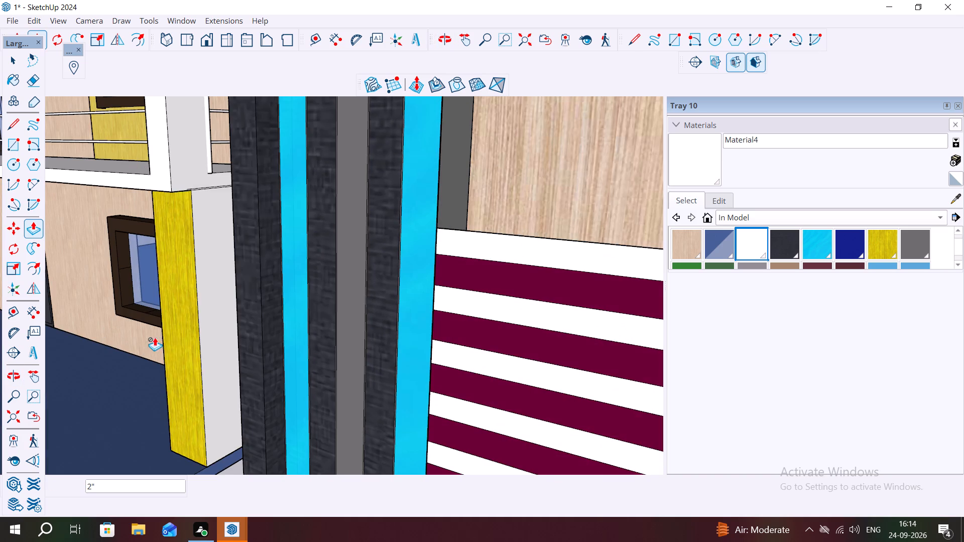
double_click(296, 340)
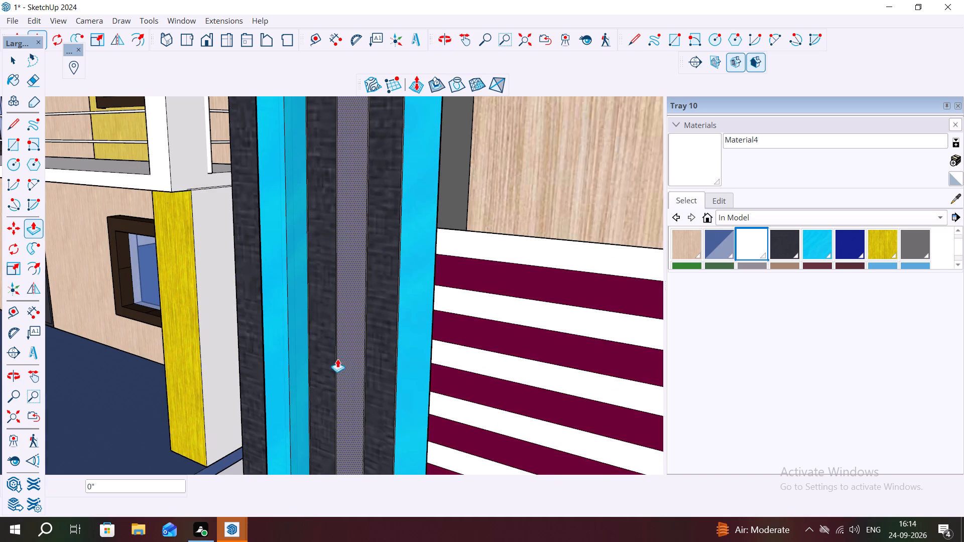
double_click(327, 354)
double_click(350, 366)
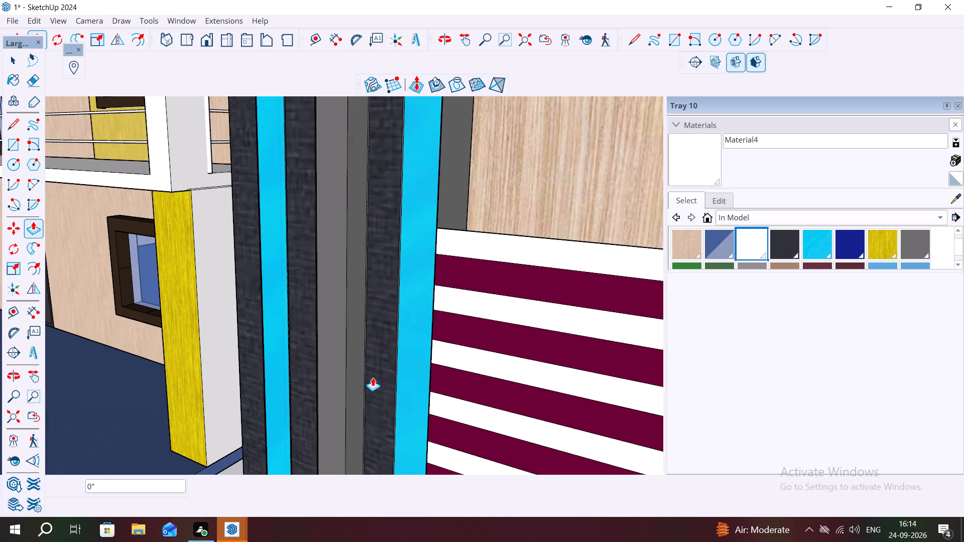
double_click(373, 377)
double_click(407, 390)
Pull out the first six strips of the horizontal band under the balcony by 2", starting beside the vertical band.
scroll(307, 301, "down", 5)
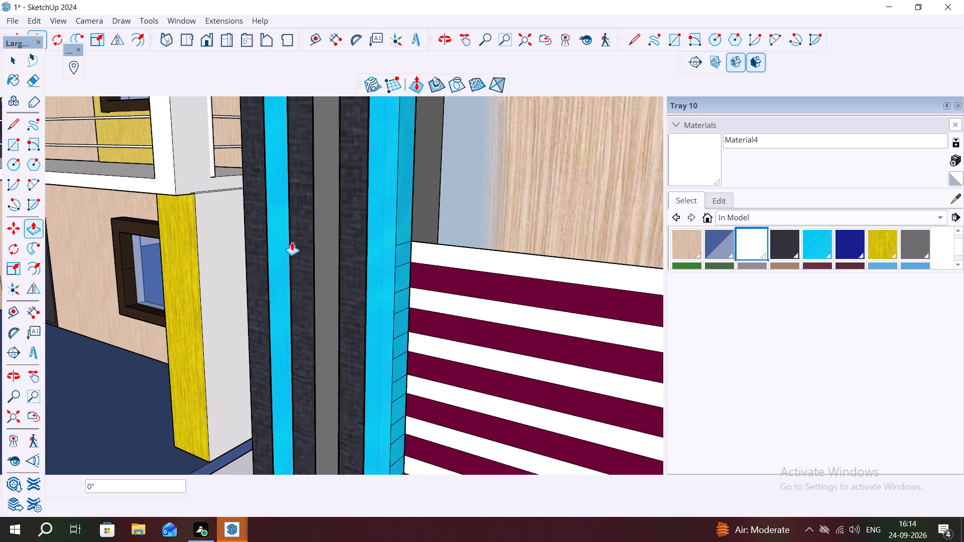
scroll(292, 242, "down", 20)
scroll(292, 242, "down", 2)
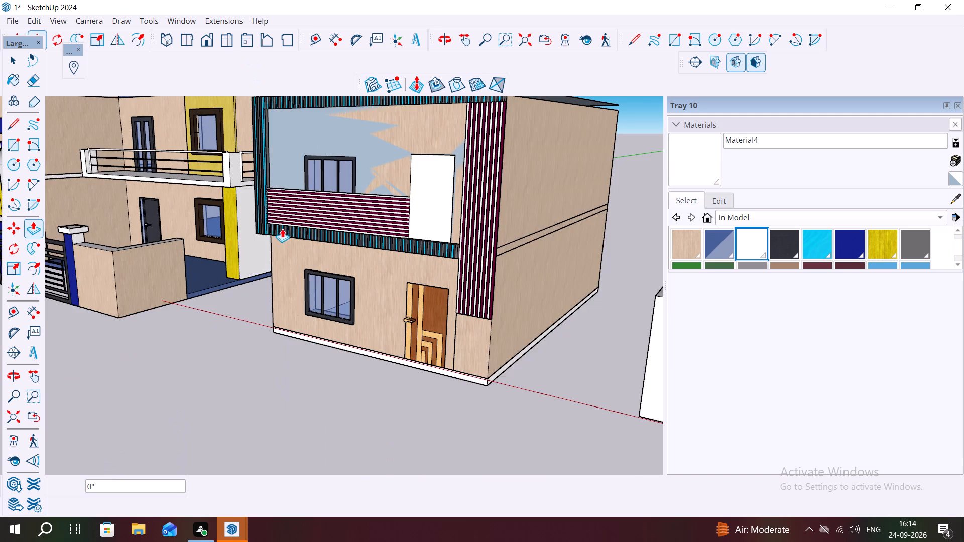
scroll(282, 228, "up", 17)
middle_click_drag(262, 241, 359, 314)
scroll(285, 257, "up", 3)
scroll(225, 222, "up", 4)
double_click(240, 218)
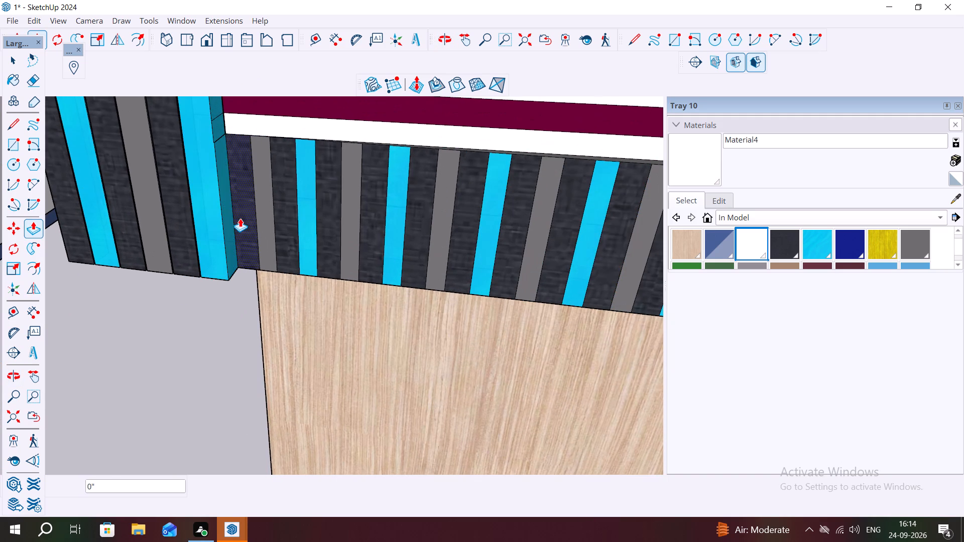
left_click(229, 233)
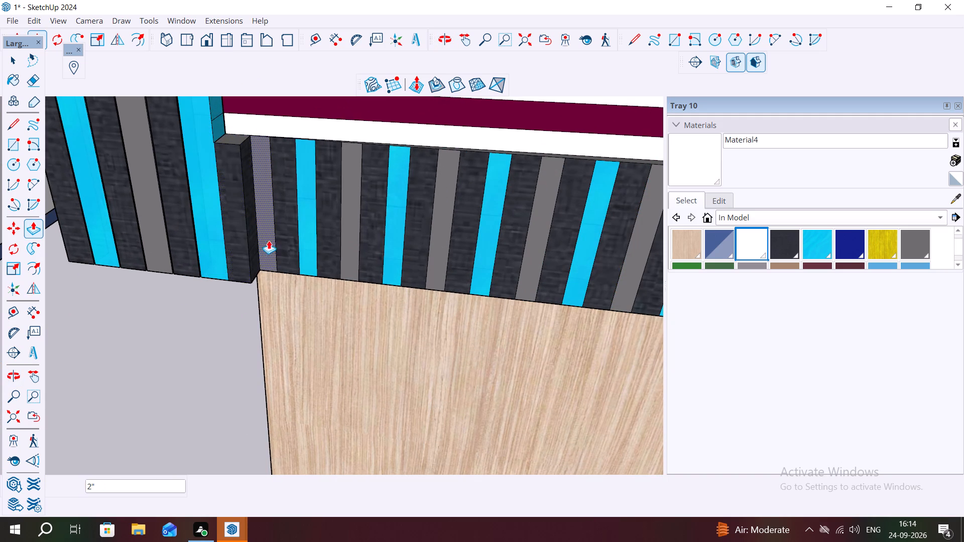
double_click(264, 236)
left_click(292, 237)
left_click(292, 237)
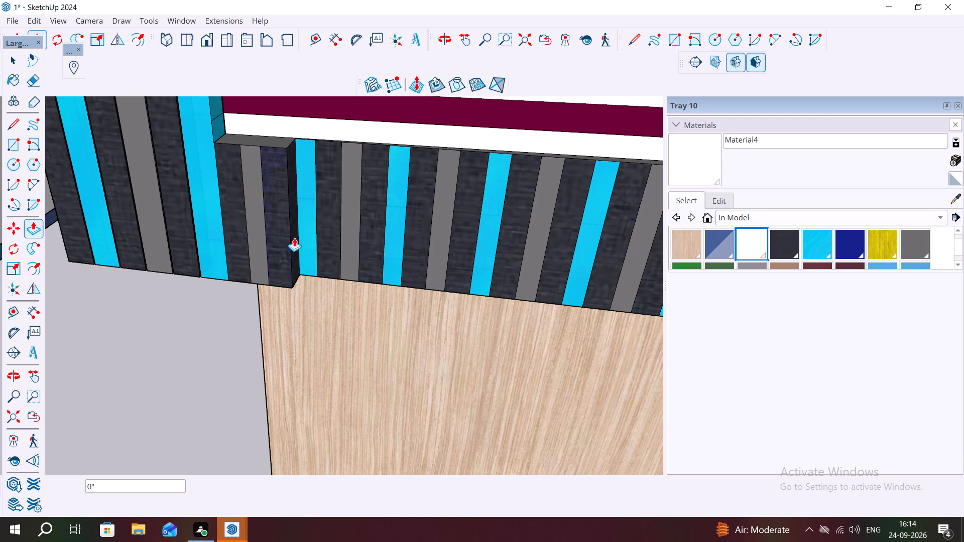
double_click(304, 237)
double_click(327, 236)
double_click(349, 238)
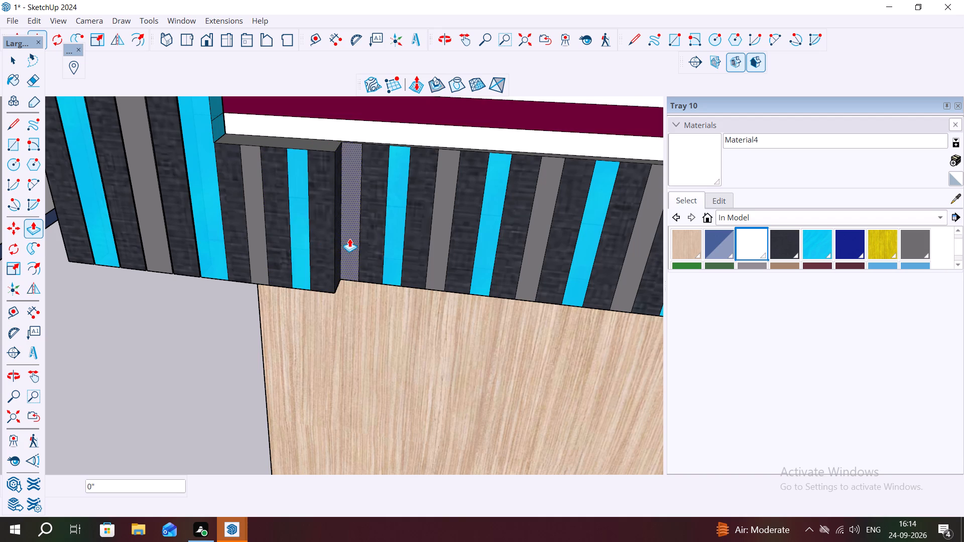
Pull the horizontal band's following seven strips out by 2", through the dark strip after the third cyan one.
double_click(366, 246)
double_click(395, 250)
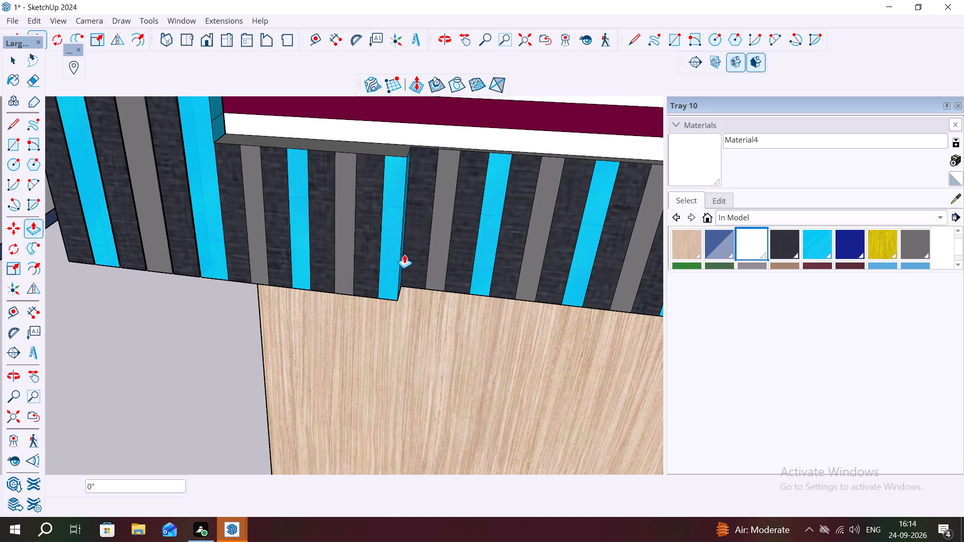
double_click(406, 254)
left_click(429, 261)
left_click(429, 261)
double_click(465, 272)
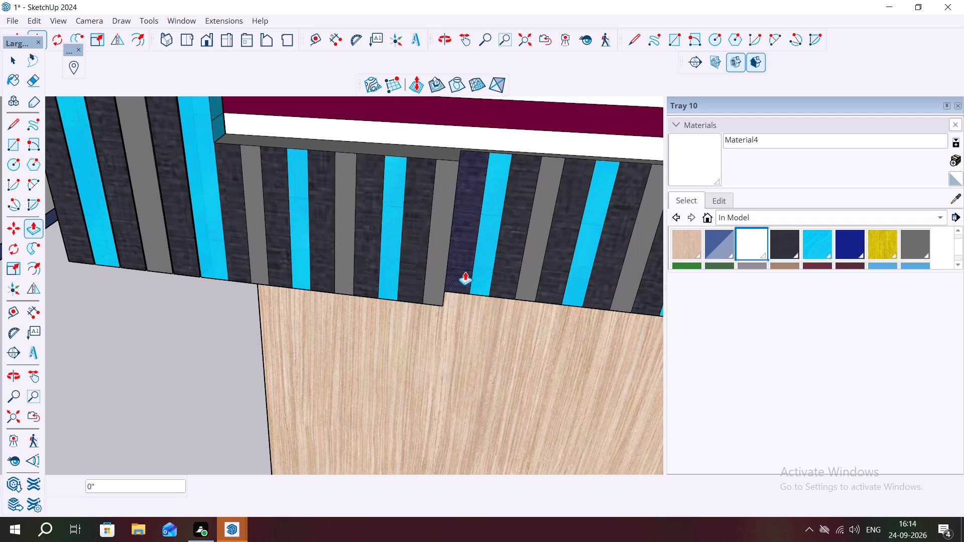
double_click(485, 272)
double_click(515, 264)
Pull out the gray, dark and cyan strips that follow in the horizontal band by 2".
scroll(401, 235, "down", 2)
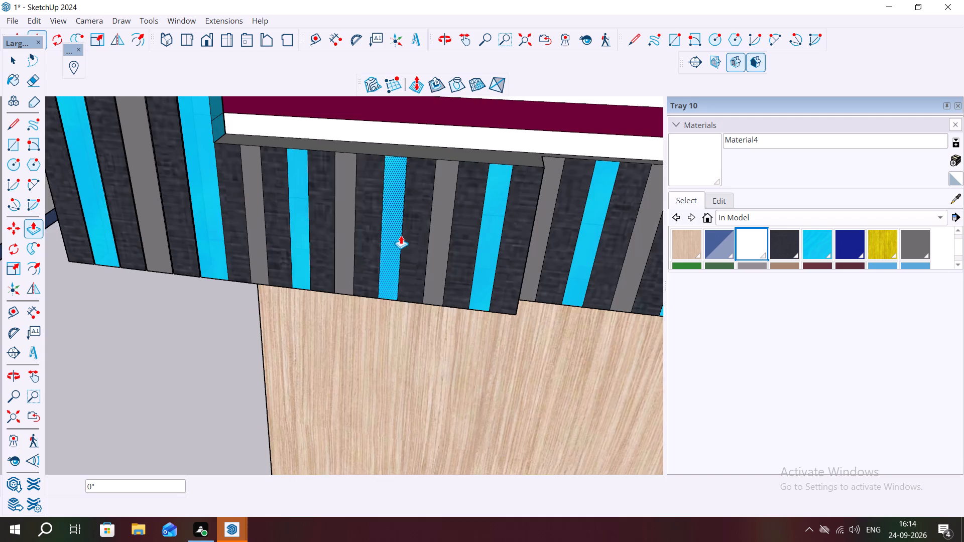
scroll(401, 235, "down", 1)
scroll(332, 212, "down", 2)
scroll(213, 193, "down", 6)
scroll(382, 221, "up", 6)
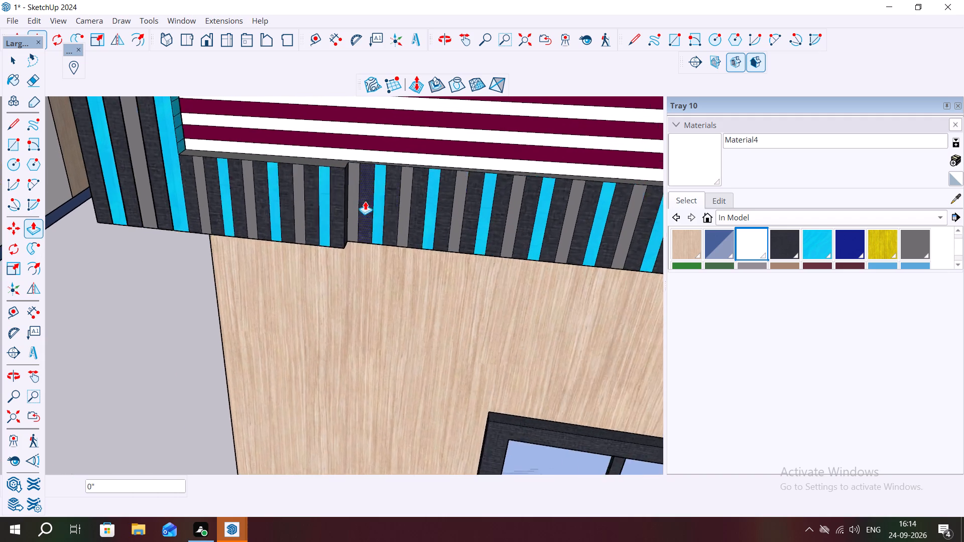
scroll(365, 201, "up", 1)
double_click(351, 199)
double_click(377, 203)
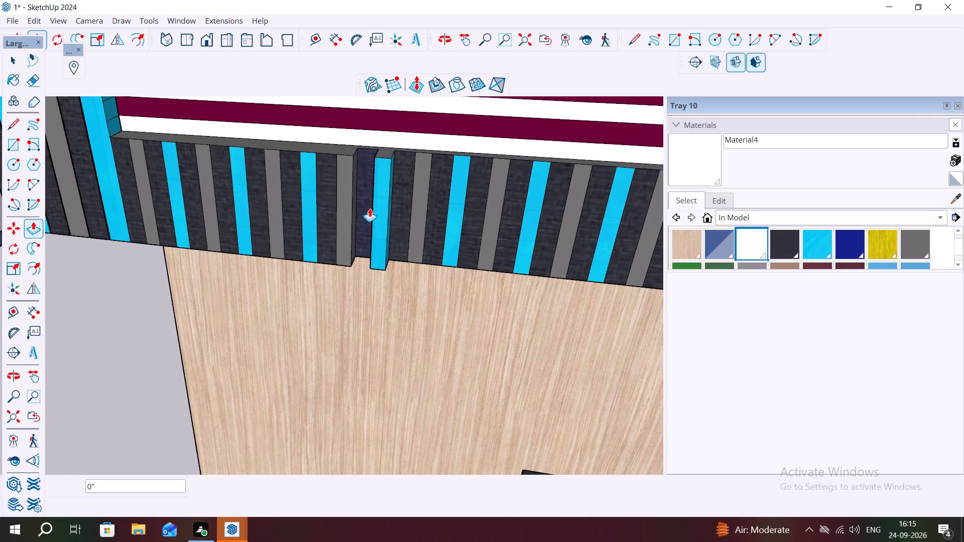
double_click(358, 204)
Push the eight raised dark strips between the gray and cyan ones in the horizontal band under the balcony back in.
left_click(361, 210)
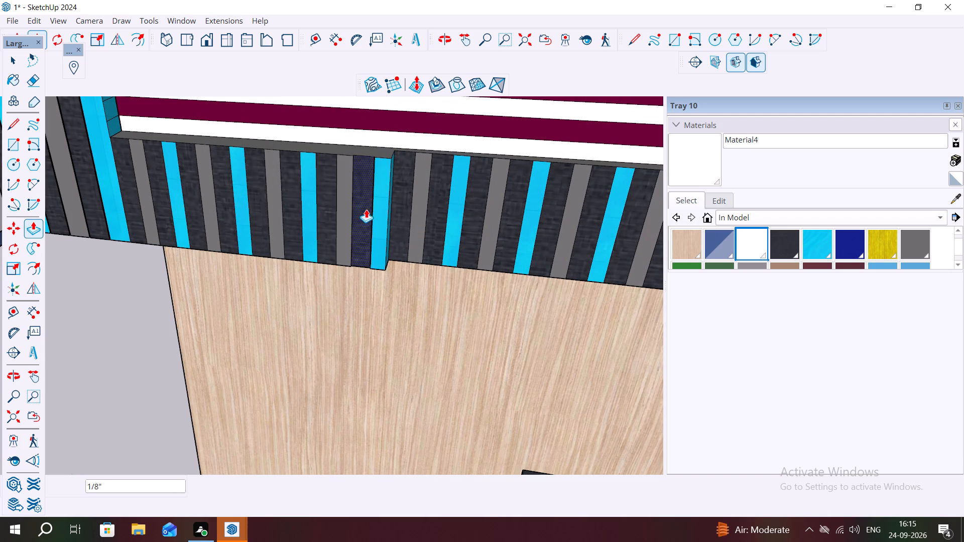
left_click(368, 190)
double_click(320, 203)
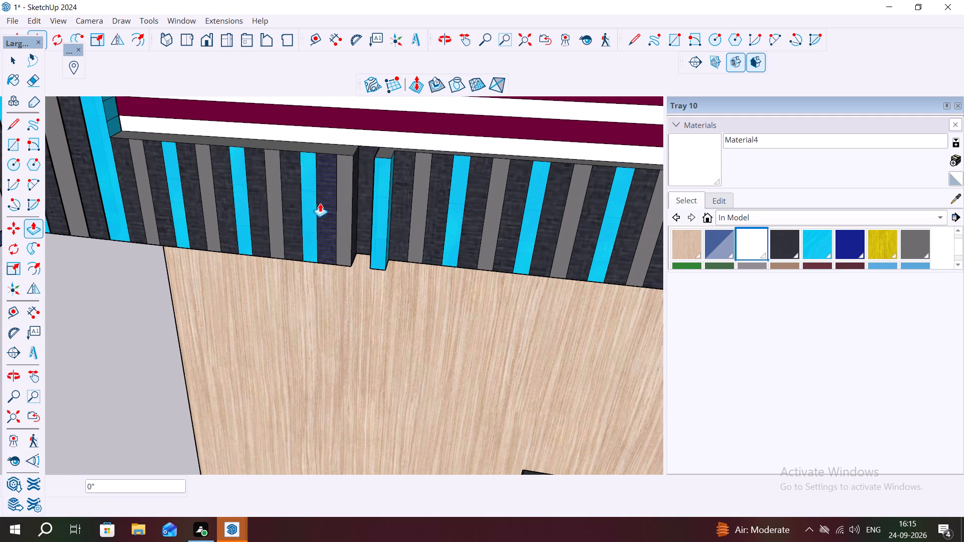
double_click(290, 198)
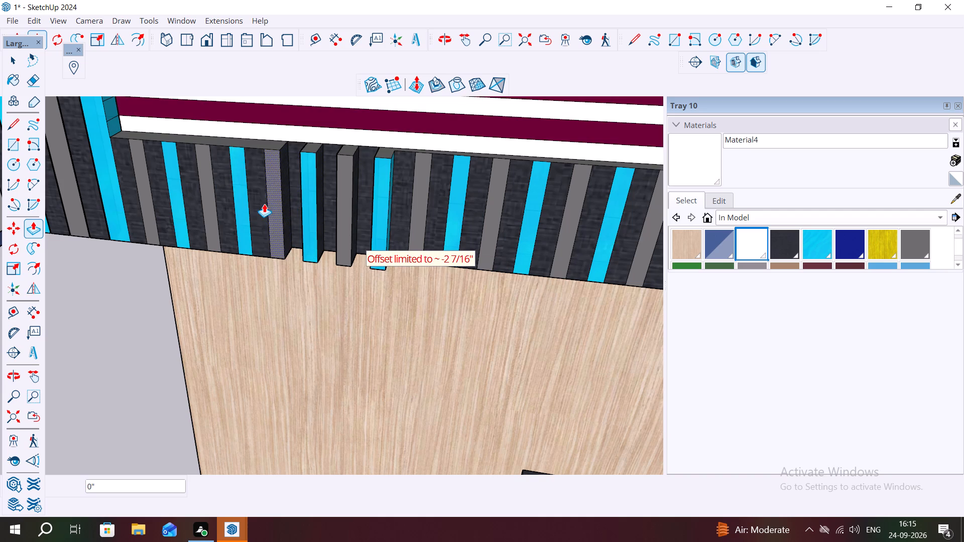
double_click(252, 197)
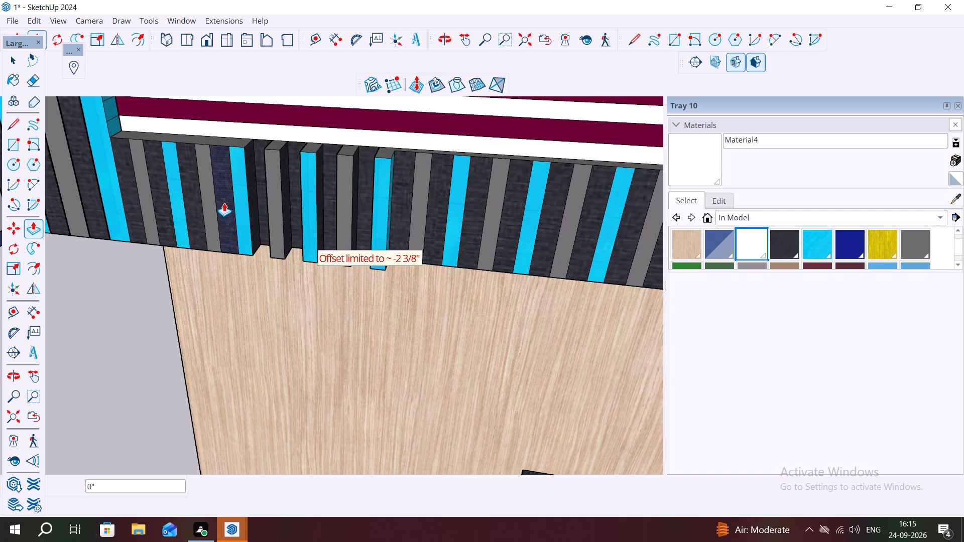
double_click(224, 203)
double_click(194, 201)
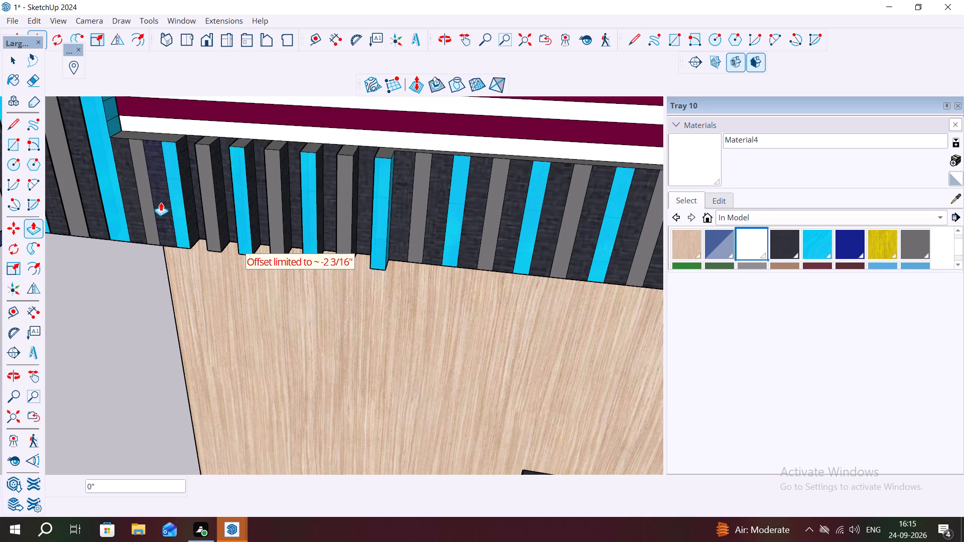
double_click(160, 202)
double_click(131, 205)
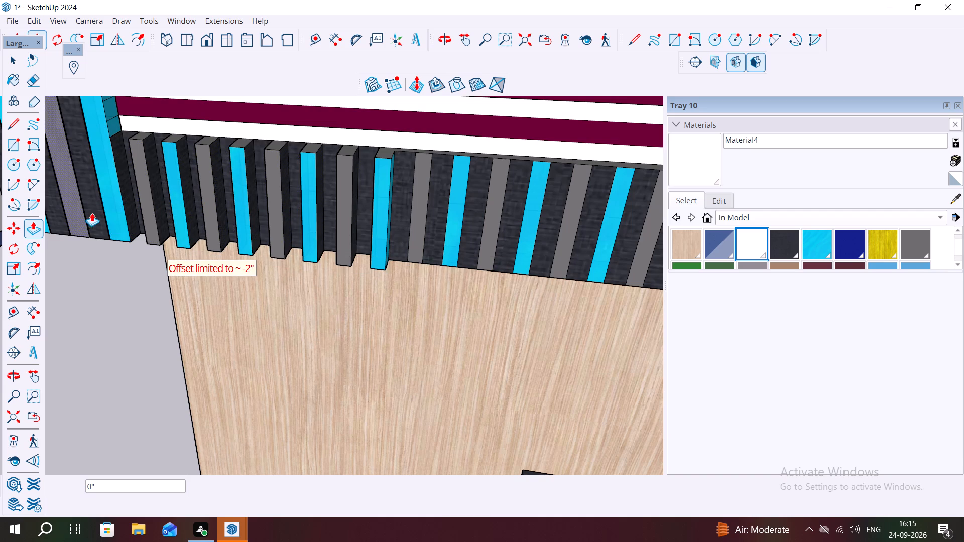
Push the vertical band's three dark strips back in at its lower end, keeping the gray and cyan strips raised.
double_click(95, 213)
double_click(60, 217)
scroll(181, 223, "down", 9)
middle_click_drag(156, 190, 254, 192)
scroll(69, 246, "up", 2)
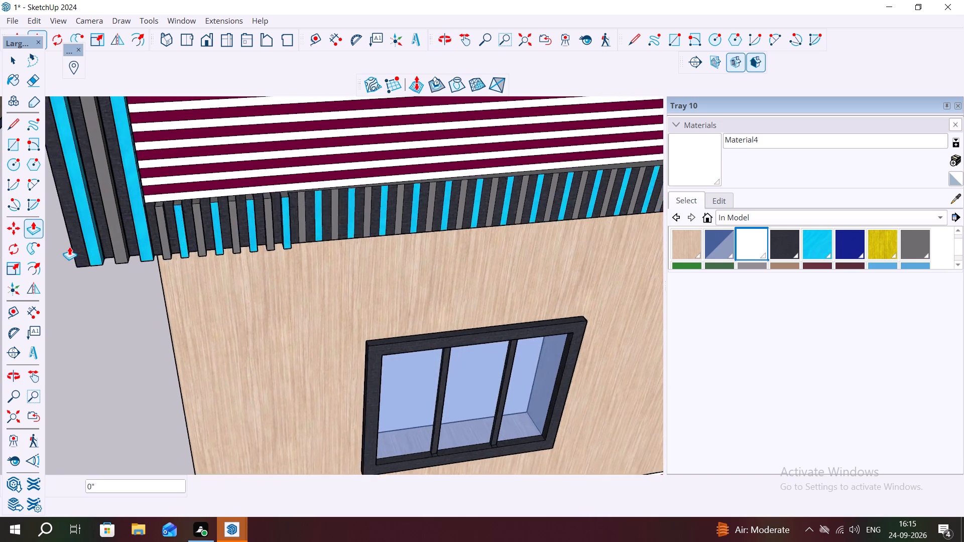
scroll(69, 246, "up", 1)
left_click(81, 246)
left_click(81, 246)
Pull the gray strip following the last raised cyan one in the horizontal band out by 2".
scroll(83, 248, "down", 7)
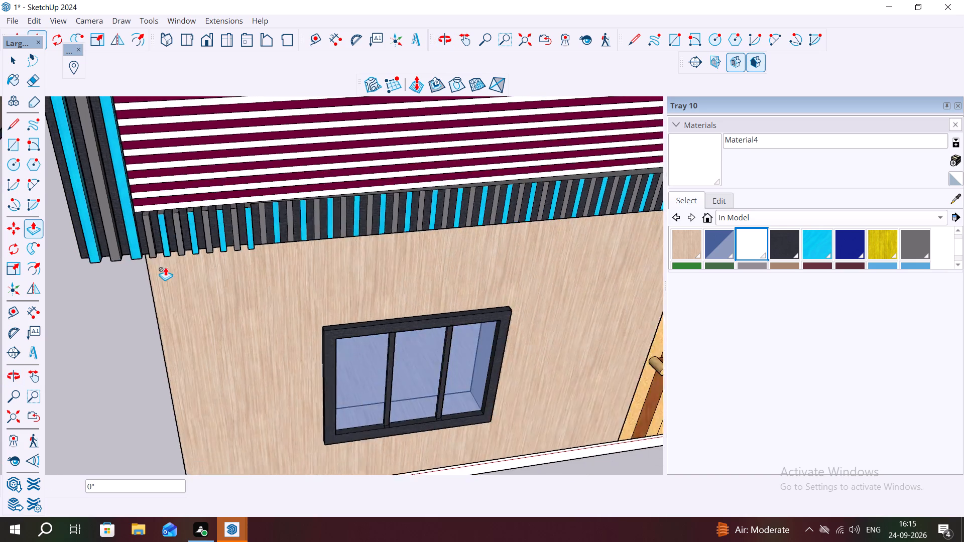
scroll(165, 267, "down", 5)
scroll(316, 229, "up", 2)
scroll(262, 208, "up", 12)
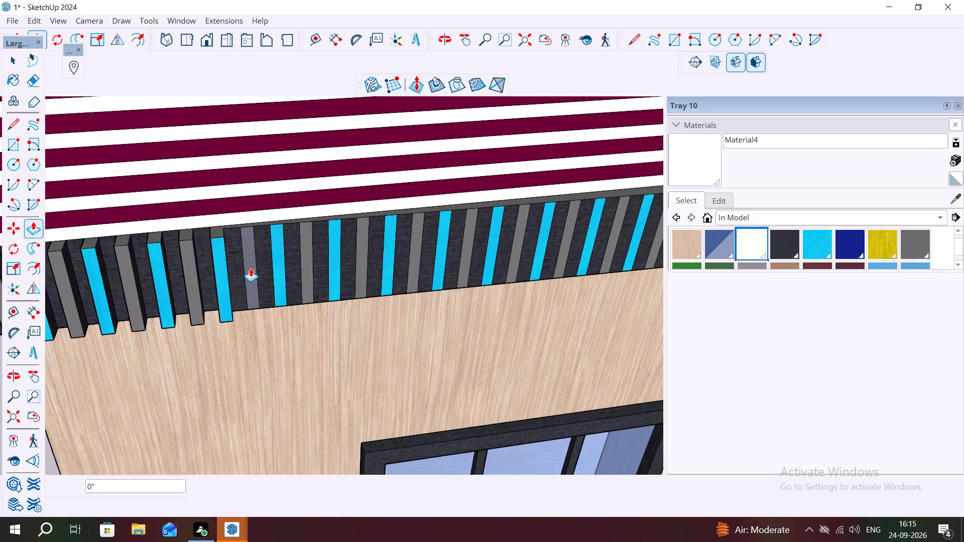
middle_click_drag(244, 263, 191, 258)
scroll(260, 246, "up", 3)
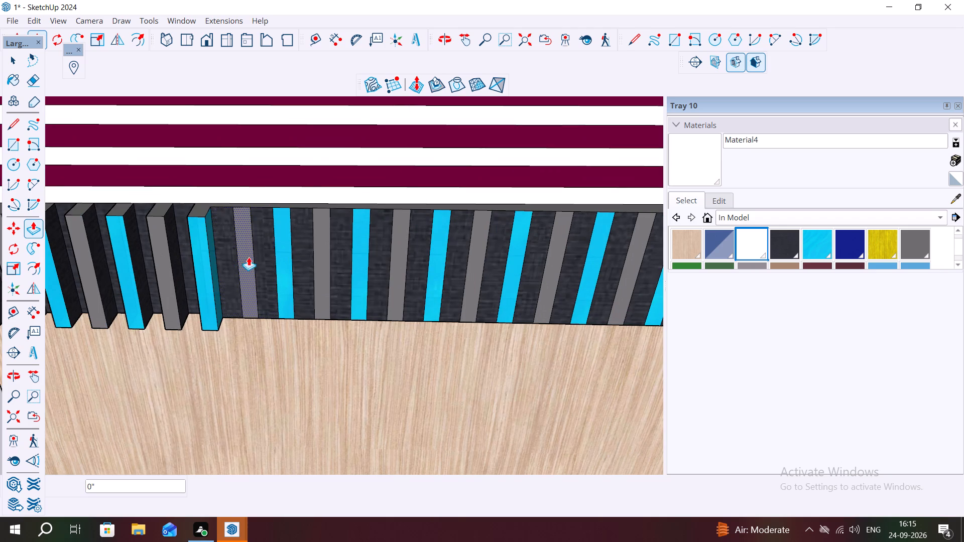
left_click(247, 257)
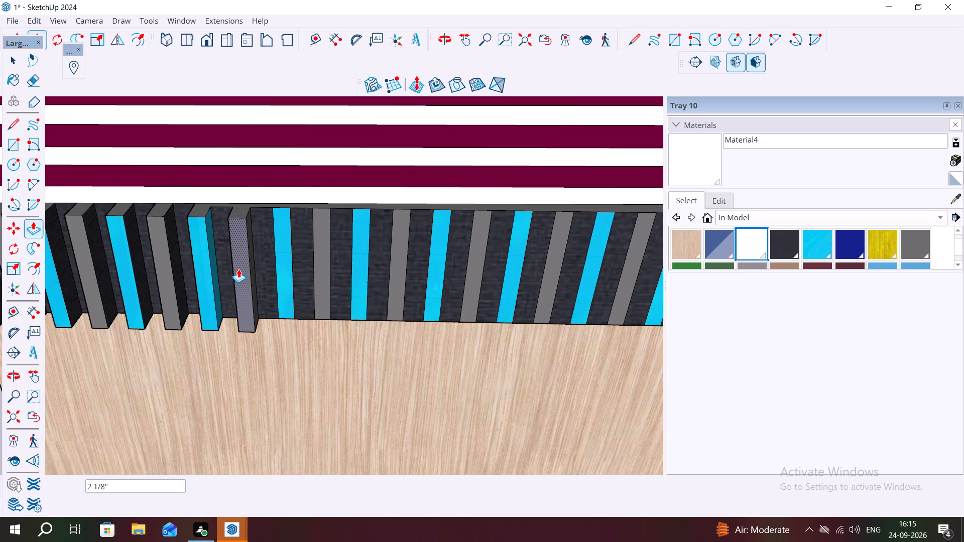
key("2")
key("shift+quotedbl")
key("Return")
key("apostrophe")
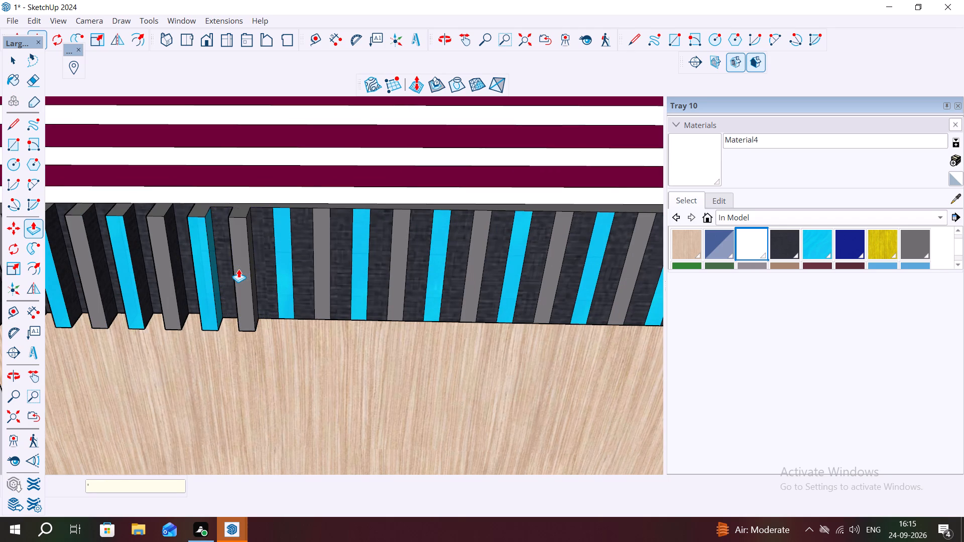
Pull the following ten alternating cyan and gray strips of the horizontal band out by the same 2", skipping the dark ones.
double_click(285, 280)
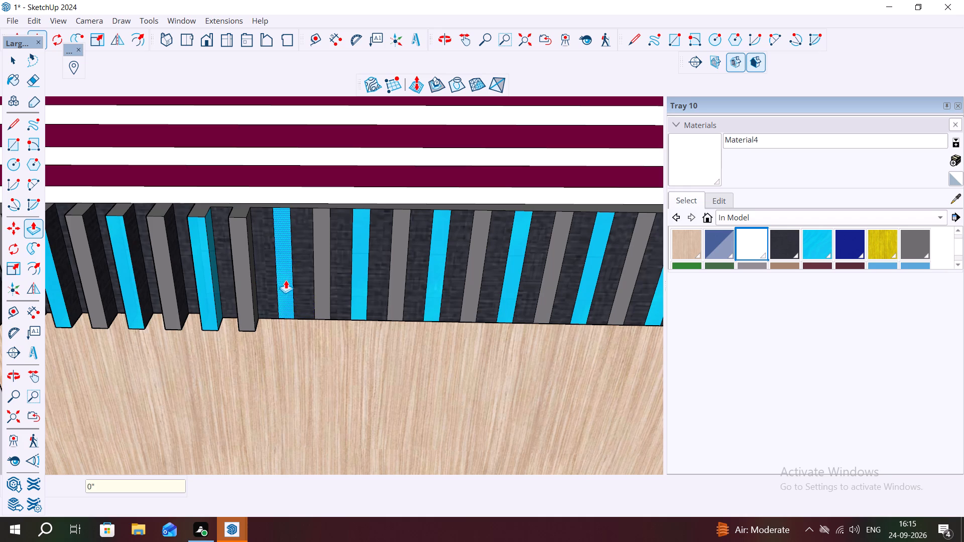
double_click(321, 281)
double_click(363, 283)
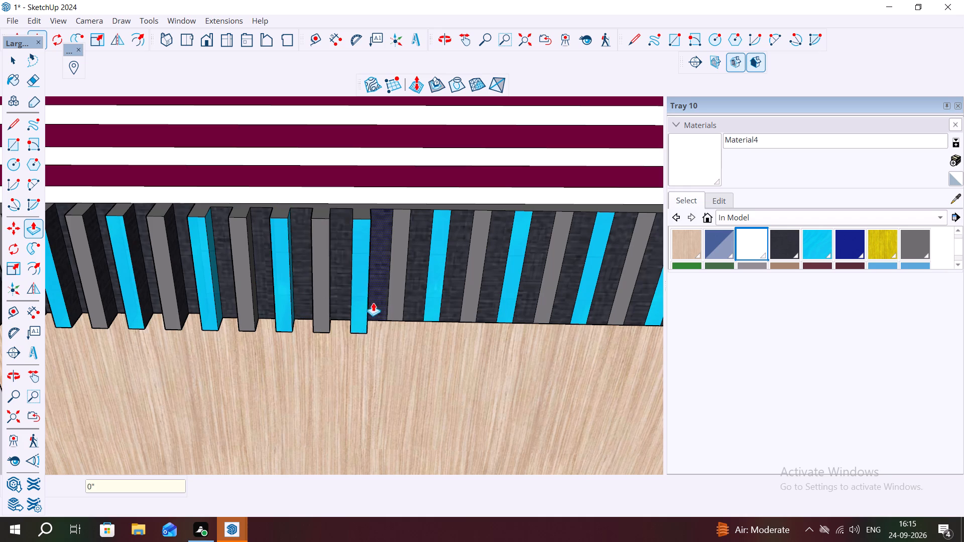
double_click(394, 301)
double_click(434, 301)
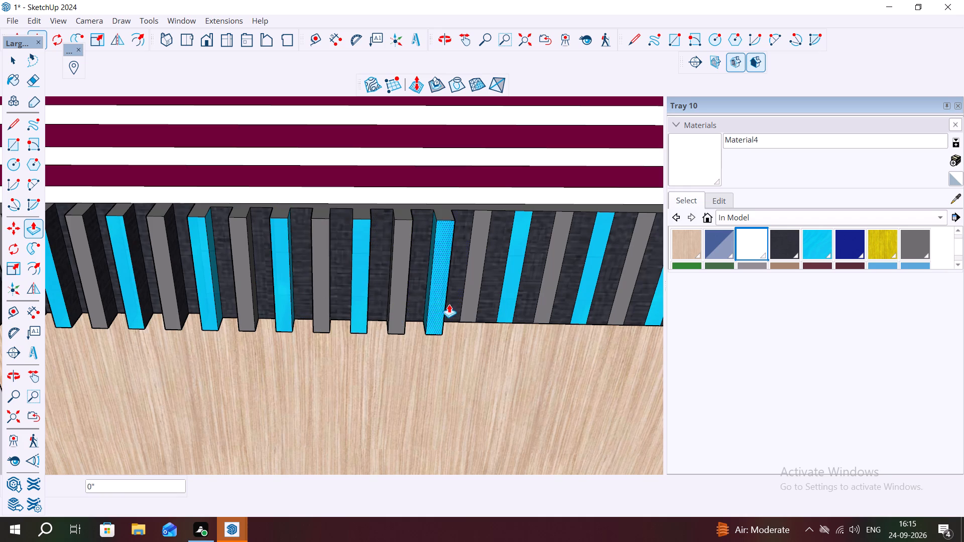
double_click(469, 302)
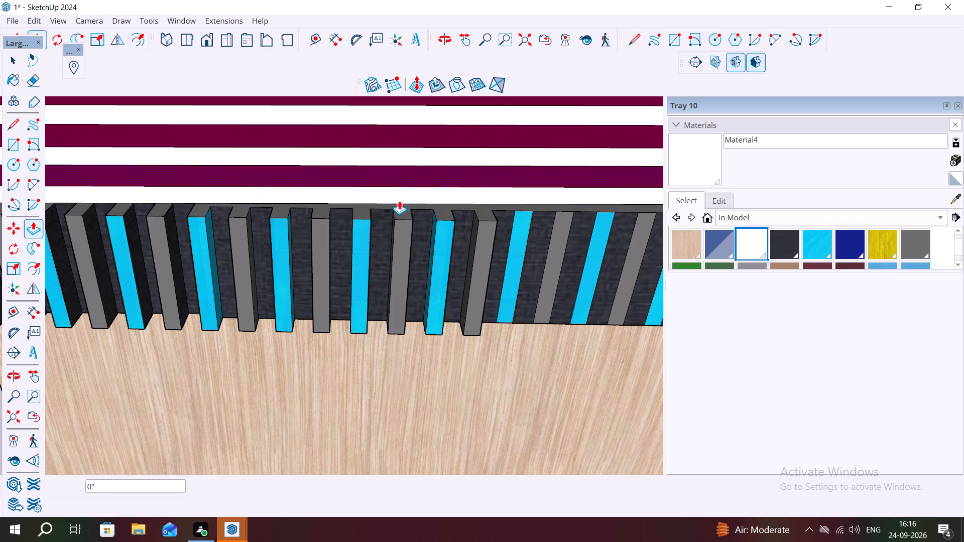
double_click(522, 228)
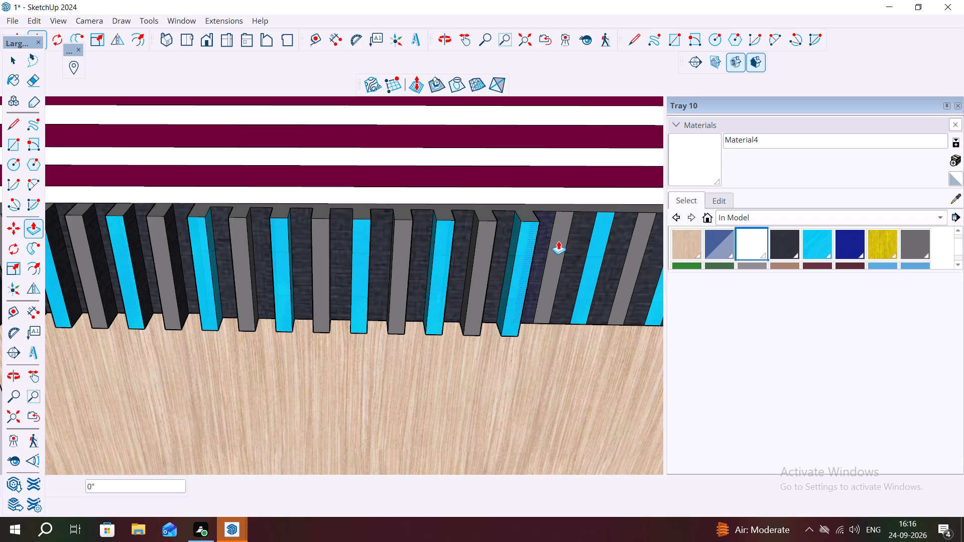
double_click(561, 242)
double_click(603, 234)
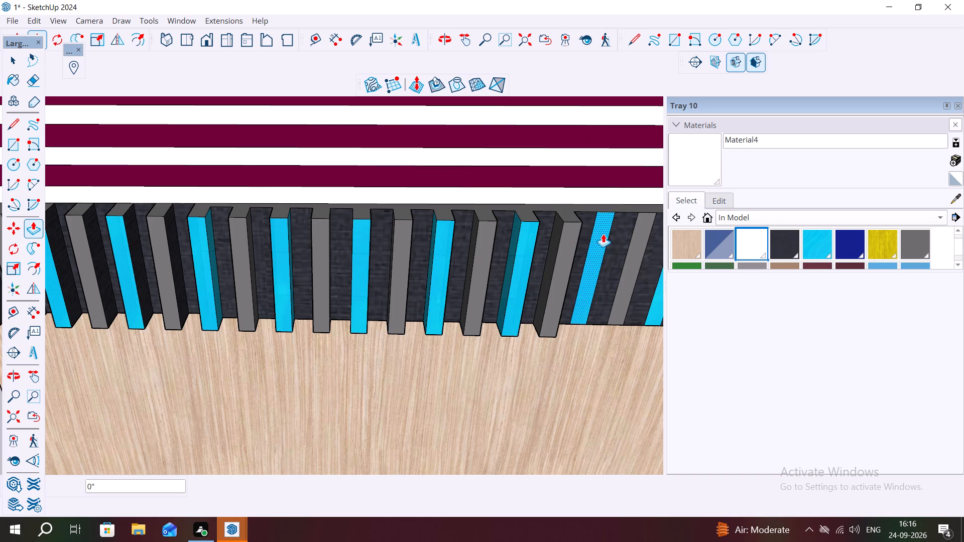
scroll(358, 262, "down", 7)
scroll(555, 254, "up", 2)
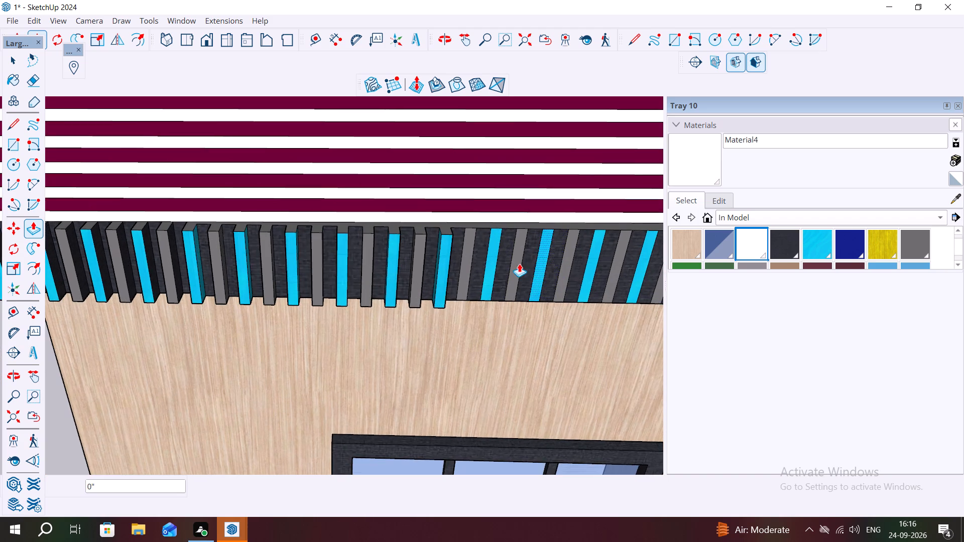
scroll(454, 263, "up", 2)
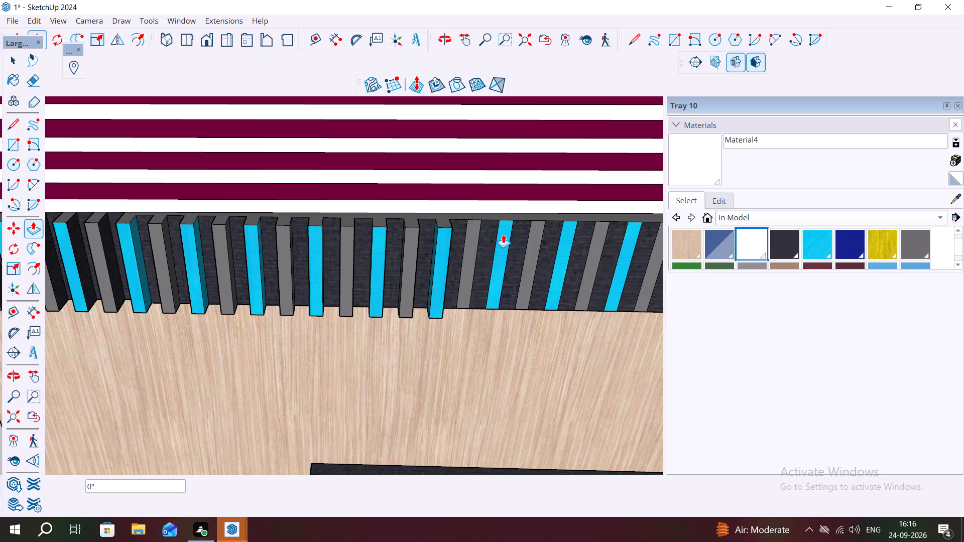
left_click(473, 249)
left_click(473, 248)
Examine the neighboring blue-and-yellow house's porch, door, window and overall facade.
scroll(485, 276, "down", 2)
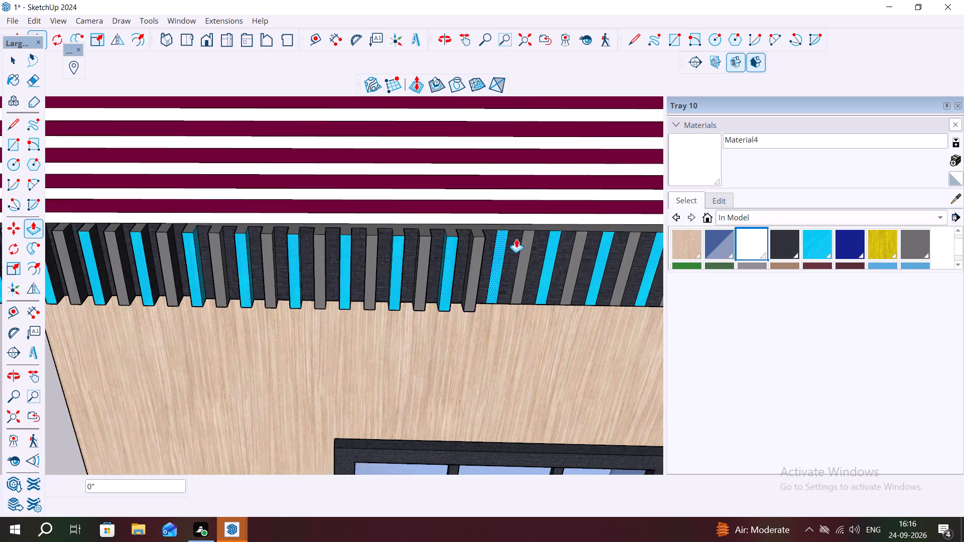
scroll(516, 239, "down", 20)
scroll(516, 239, "down", 5)
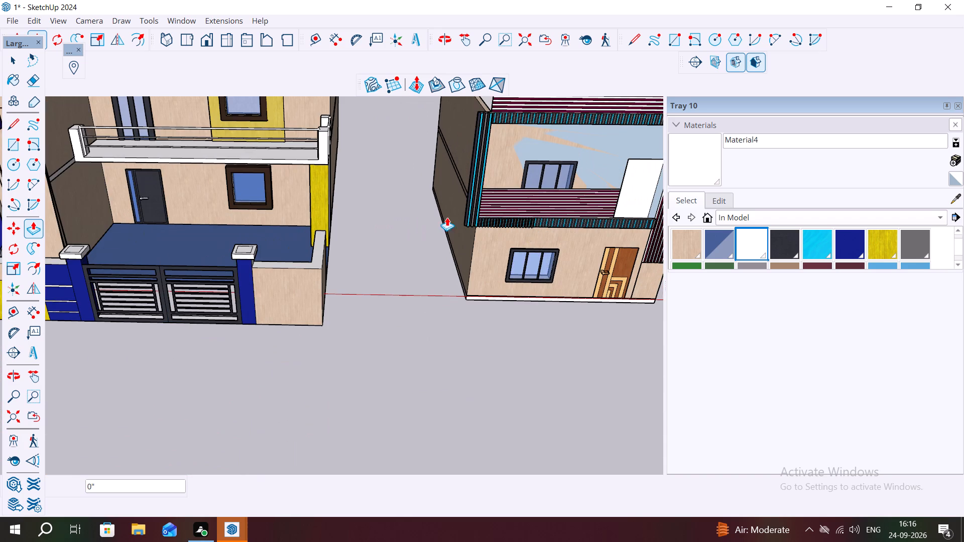
middle_click_drag(161, 210, 229, 218)
scroll(97, 224, "up", 10)
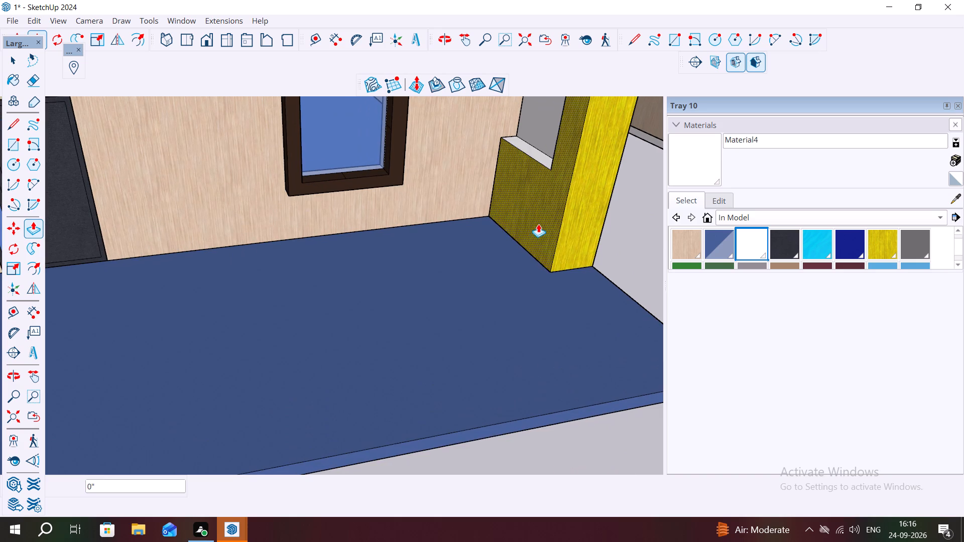
scroll(574, 233, "down", 5)
scroll(277, 277, "up", 7)
middle_click_drag(232, 257, 237, 248)
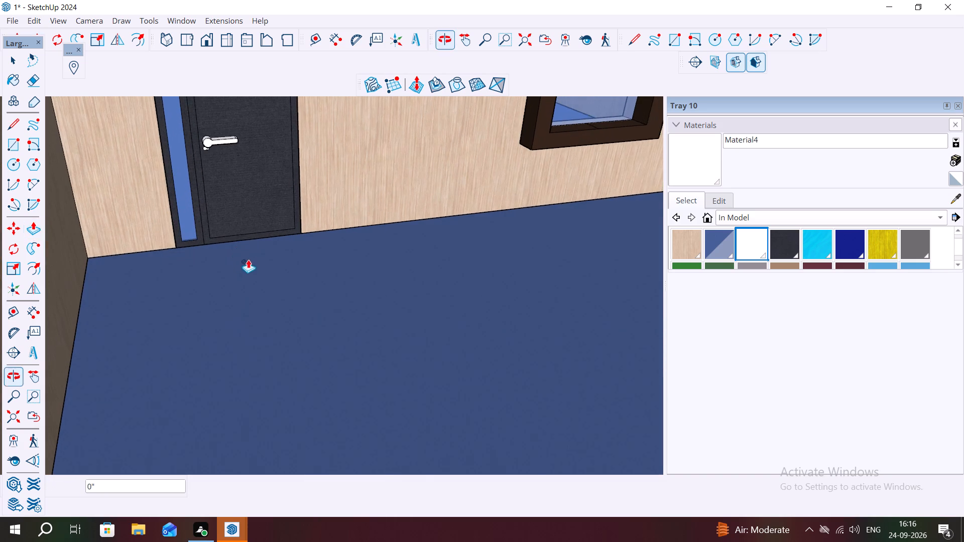
scroll(258, 266, "down", 3)
scroll(297, 291, "down", 3)
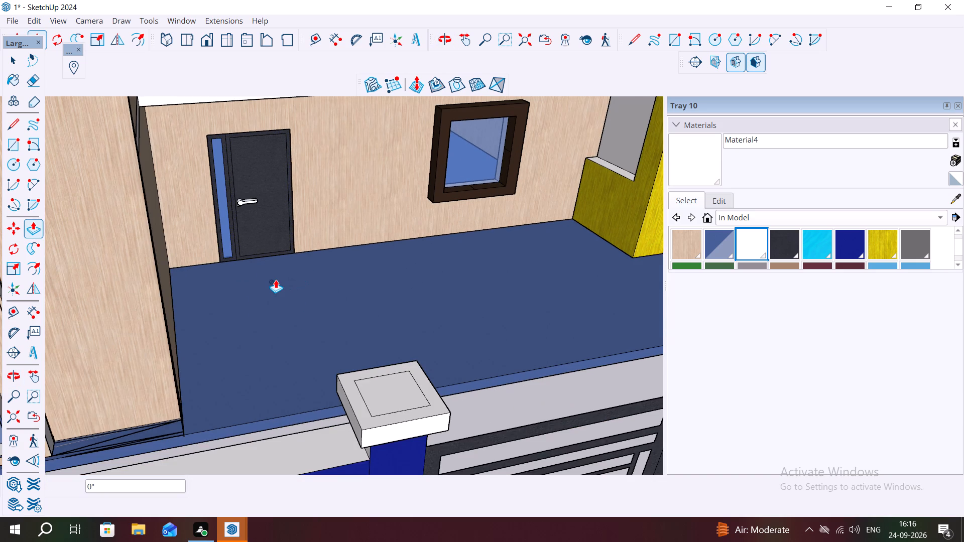
scroll(278, 254, "up", 3)
scroll(278, 262, "down", 3)
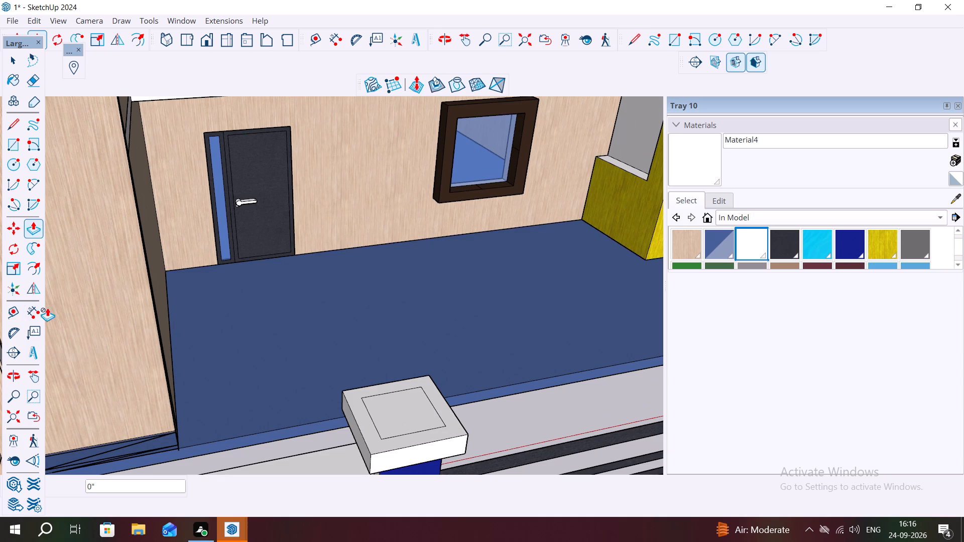
scroll(164, 378, "down", 3)
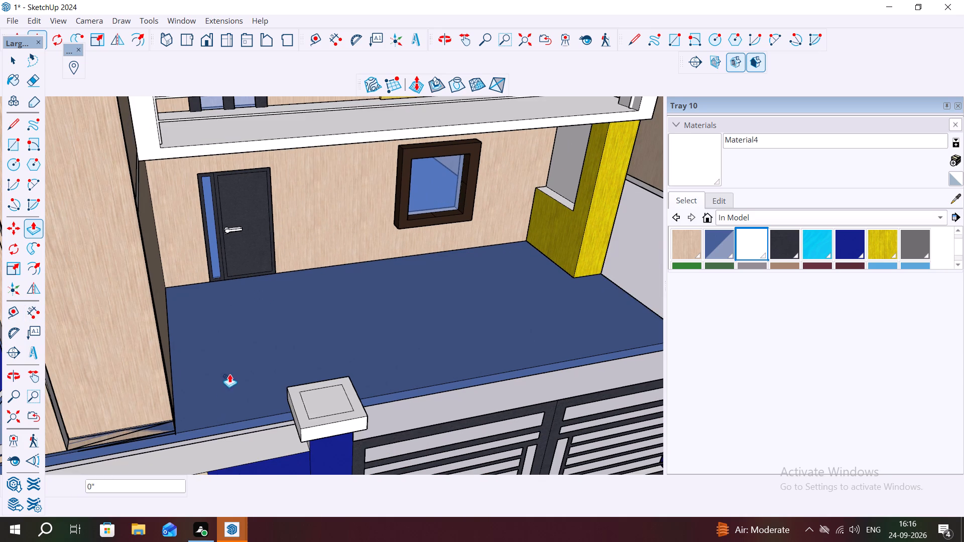
scroll(180, 367, "down", 16)
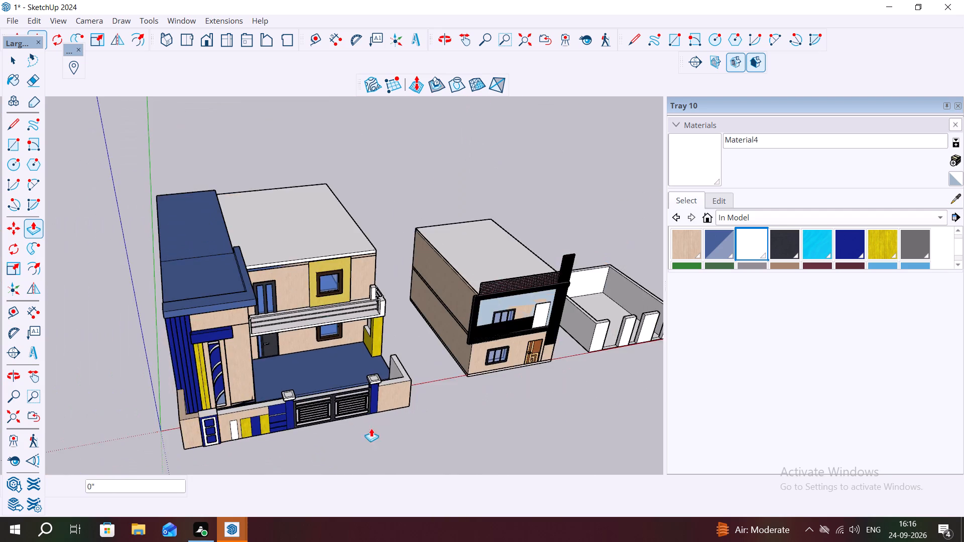
Pull the next five cyan and gray strips of the striped house's horizontal band out by 2", skipping the dark ones.
scroll(371, 428, "down", 3)
scroll(513, 416, "up", 1)
middle_click_drag(509, 413, 429, 402)
scroll(621, 376, "up", 6)
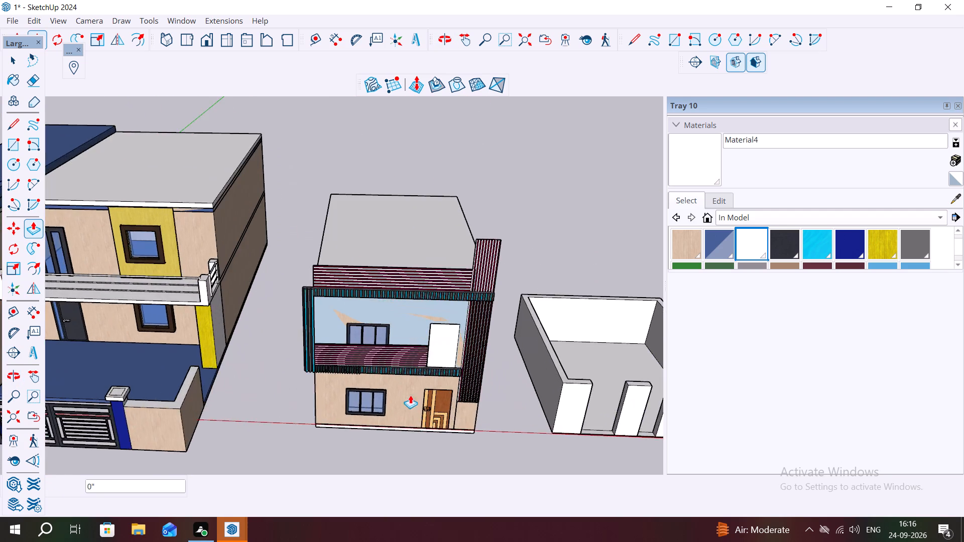
scroll(400, 373, "up", 6)
scroll(269, 340, "up", 15)
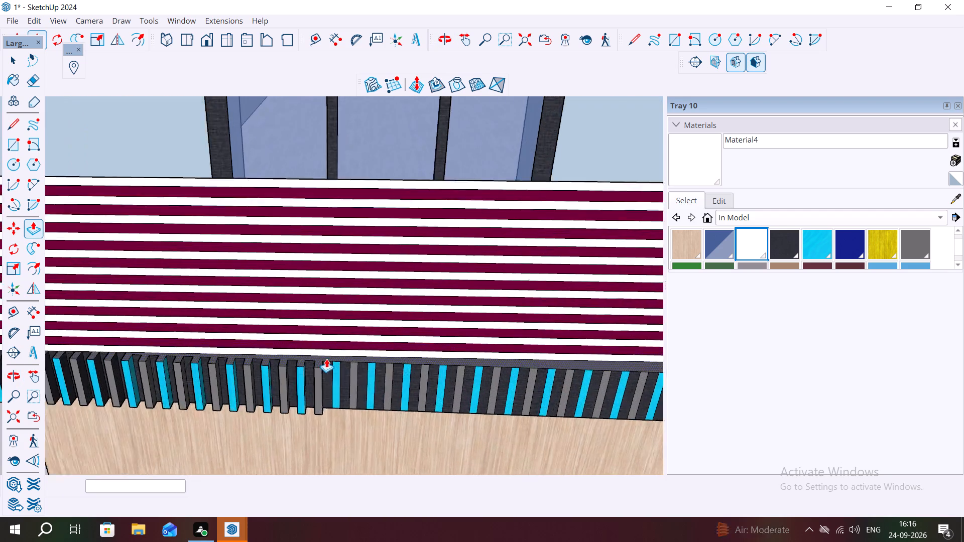
scroll(326, 359, "up", 8)
double_click(328, 395)
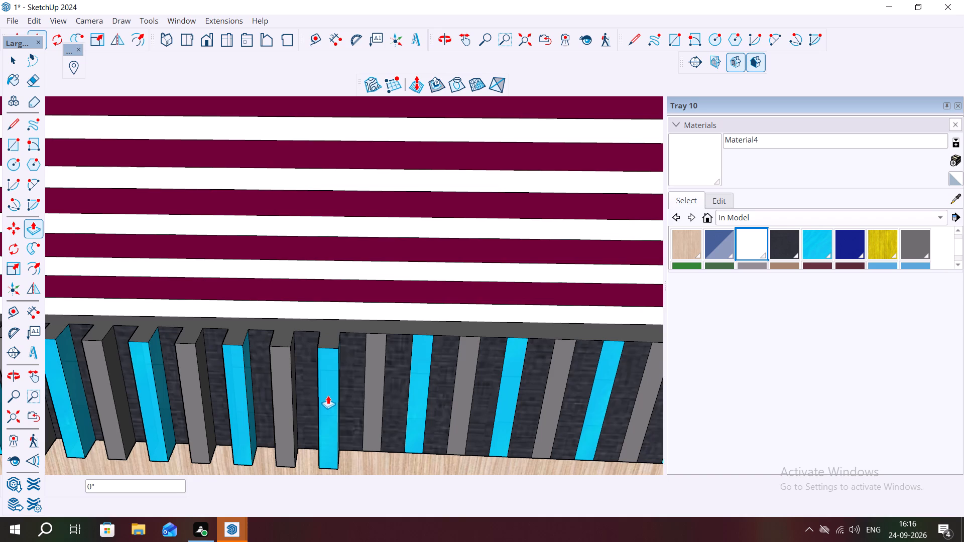
double_click(372, 397)
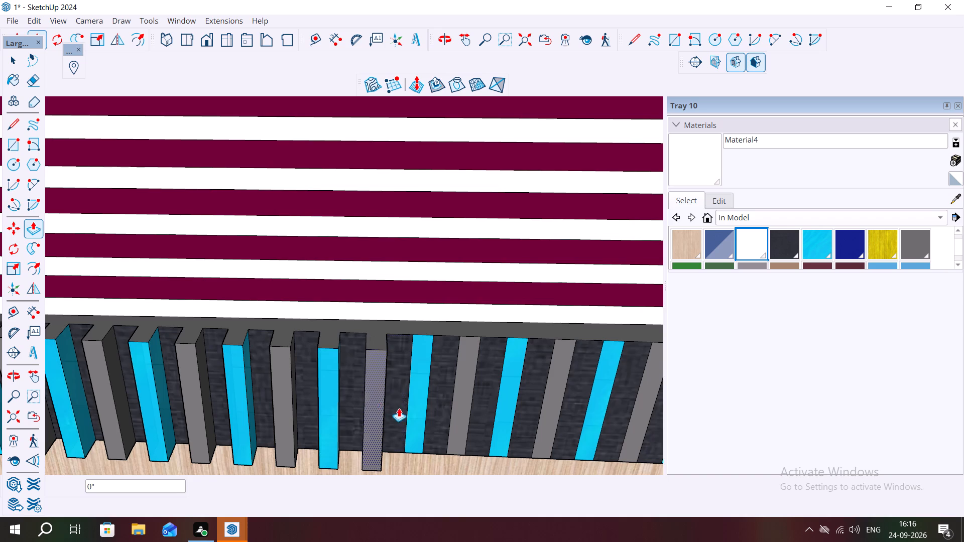
double_click(414, 432)
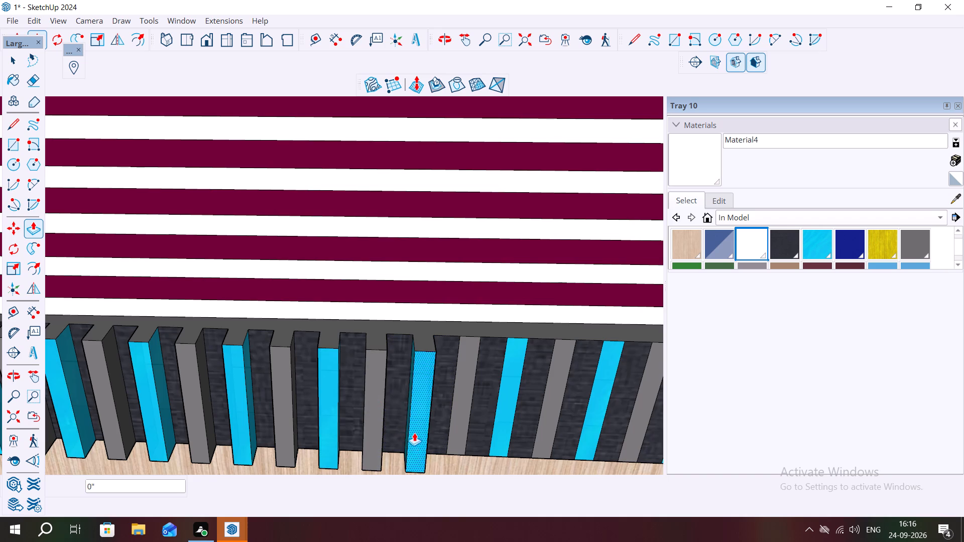
double_click(457, 439)
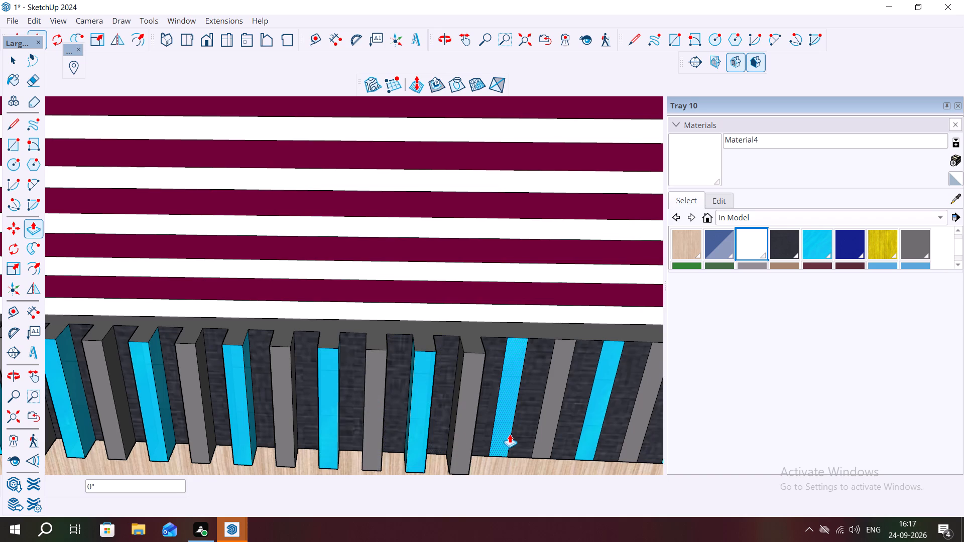
double_click(510, 434)
scroll(445, 324, "down", 11)
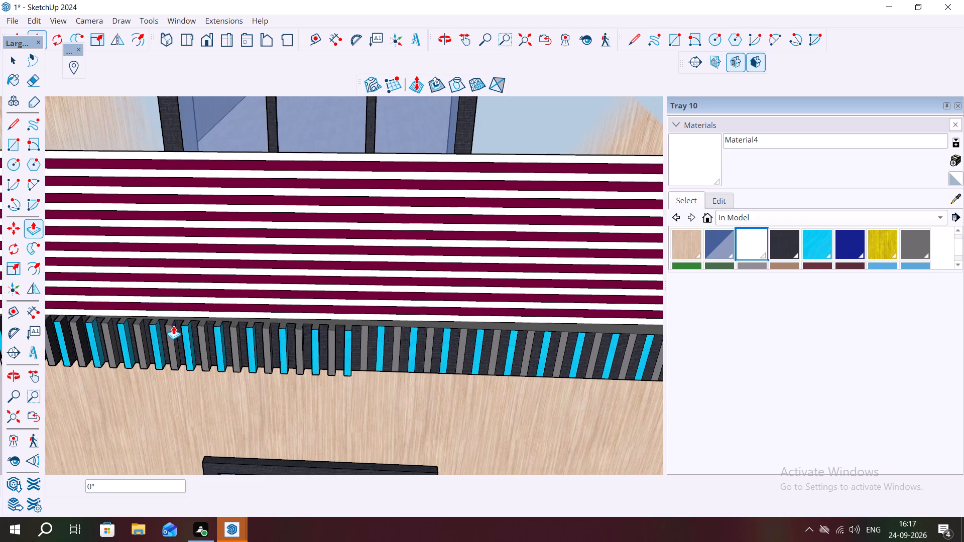
Pull the next seven alternating gray and cyan strips of the striped house's horizontal band out by 2", skipping the dark ones.
scroll(411, 327, "up", 3)
double_click(351, 350)
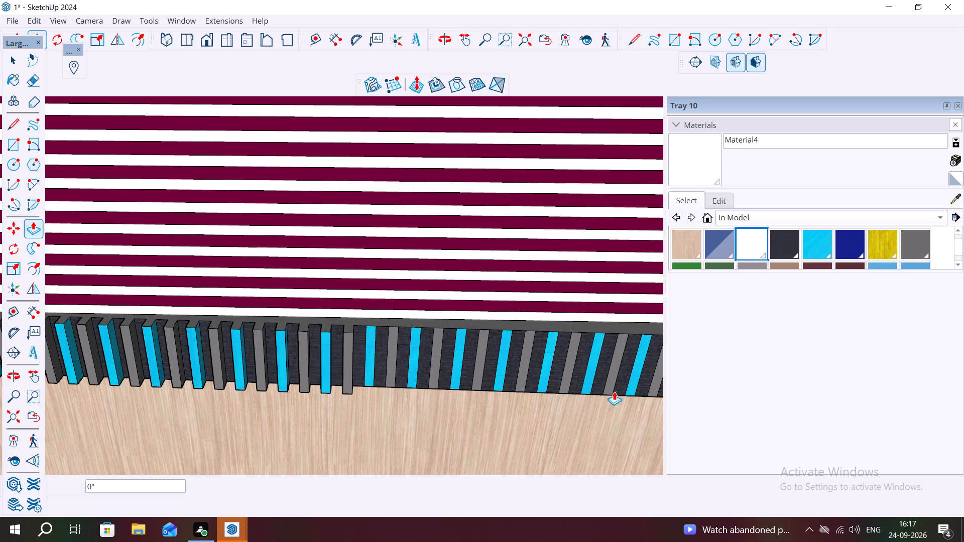
double_click(371, 343)
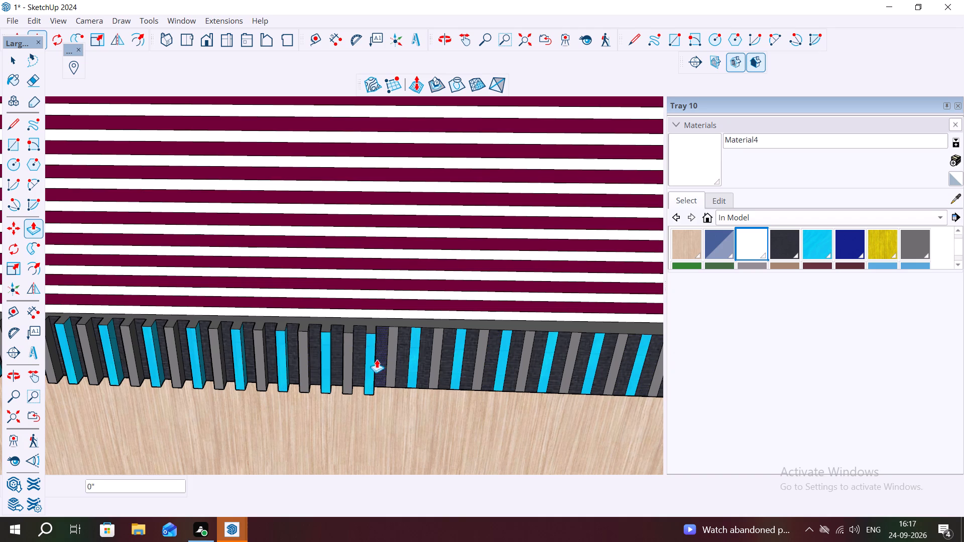
scroll(372, 355, "up", 3)
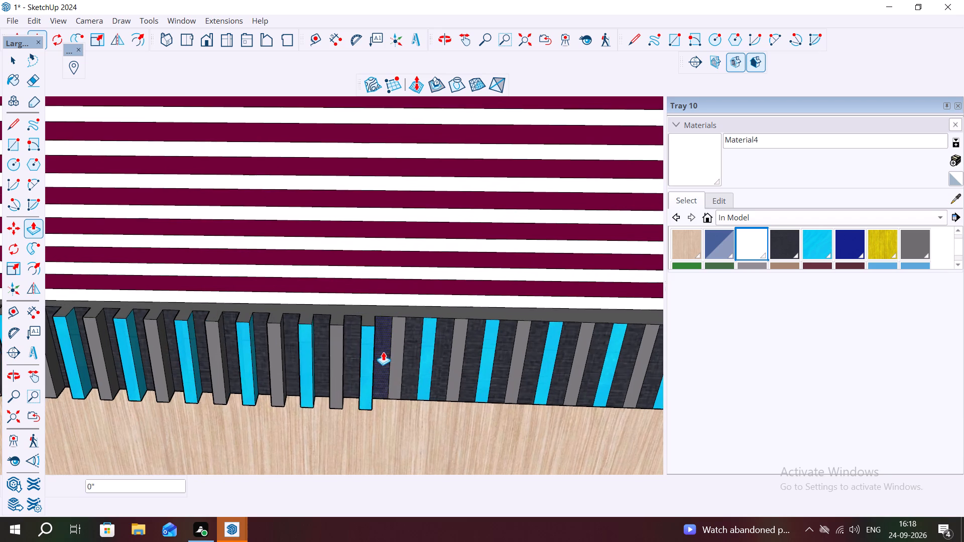
middle_click_drag(375, 356, 225, 289)
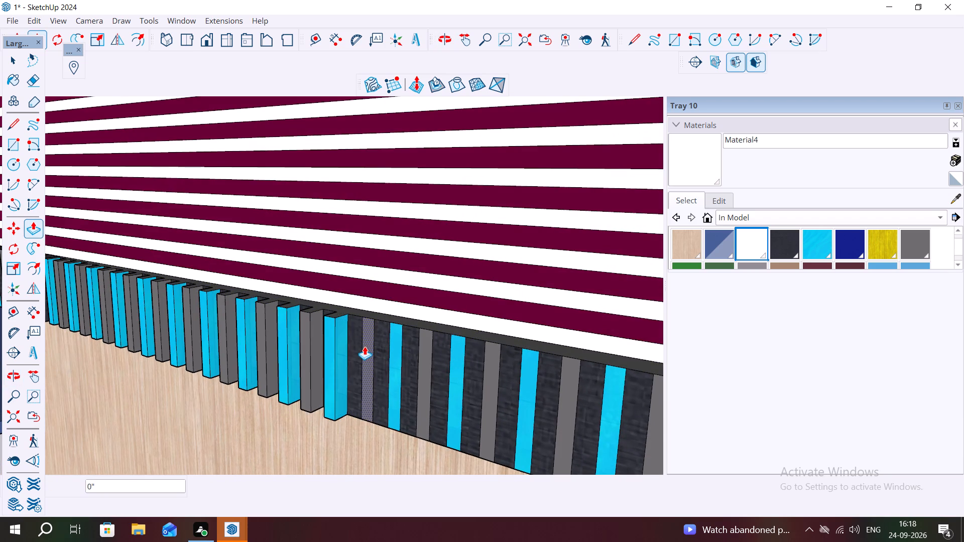
double_click(368, 349)
double_click(390, 367)
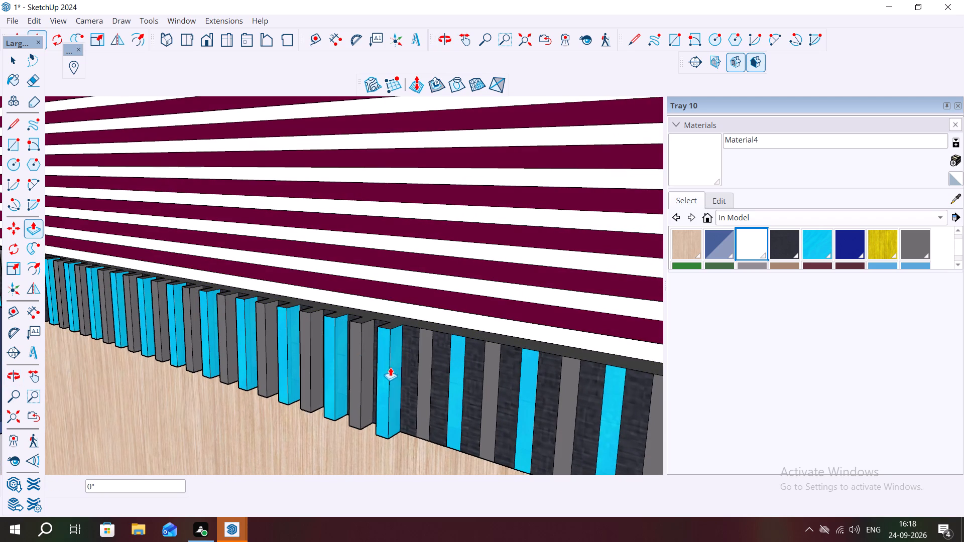
double_click(424, 384)
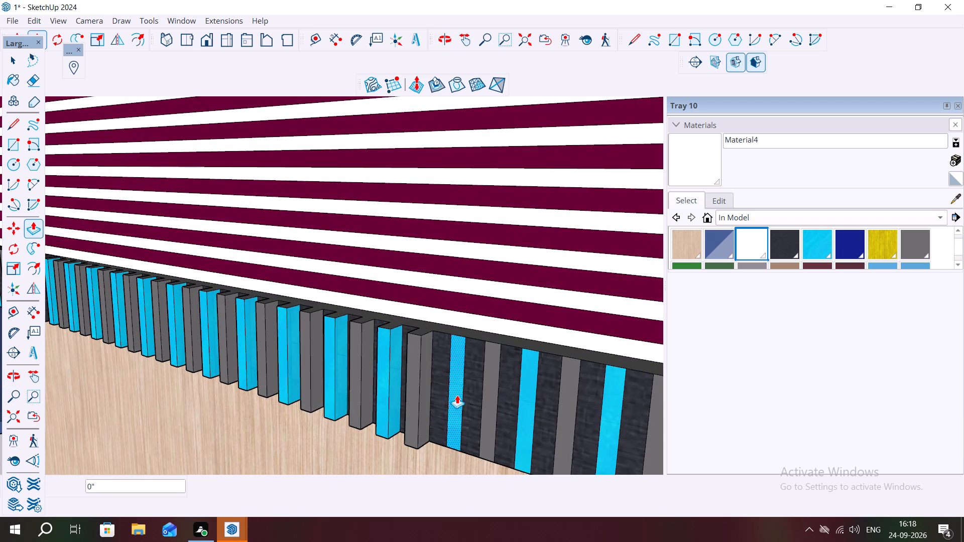
double_click(457, 395)
double_click(487, 413)
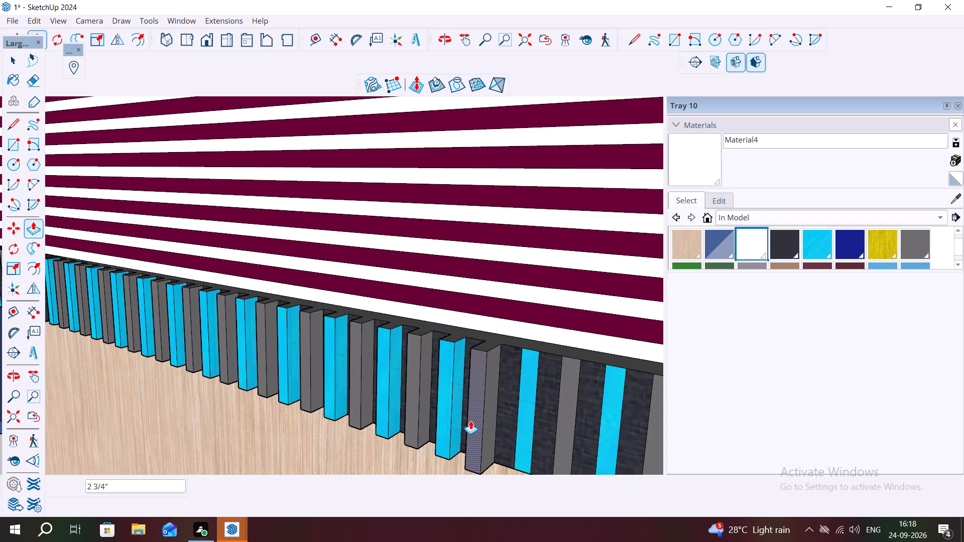
type("2\"")
key("Return")
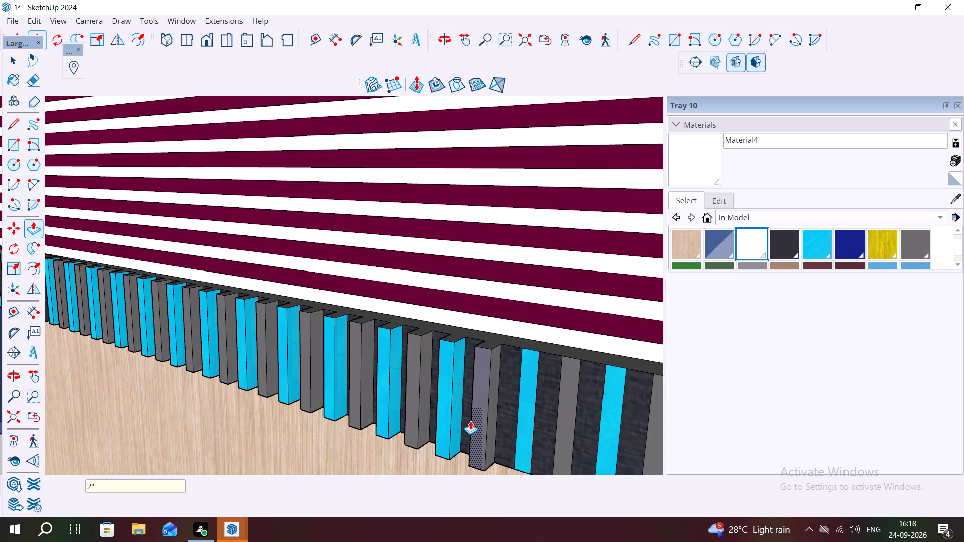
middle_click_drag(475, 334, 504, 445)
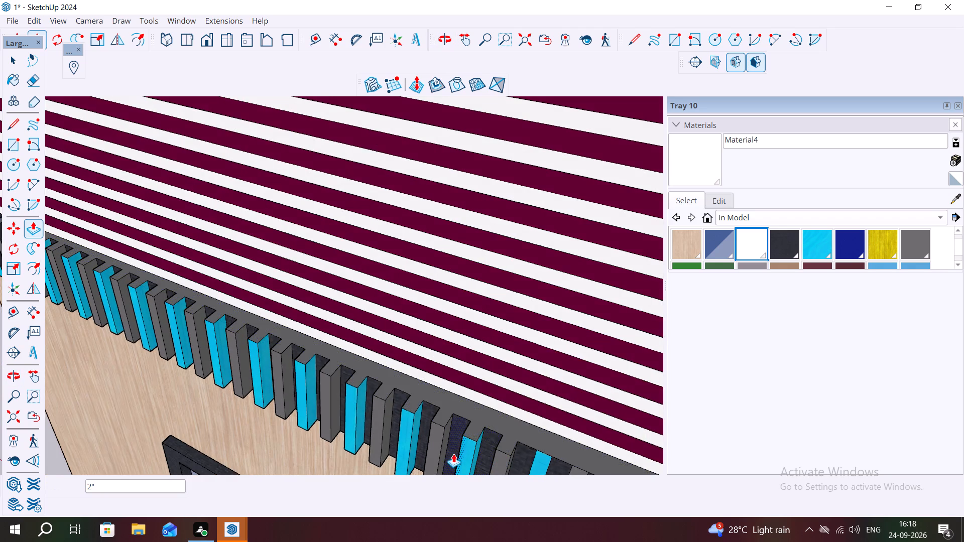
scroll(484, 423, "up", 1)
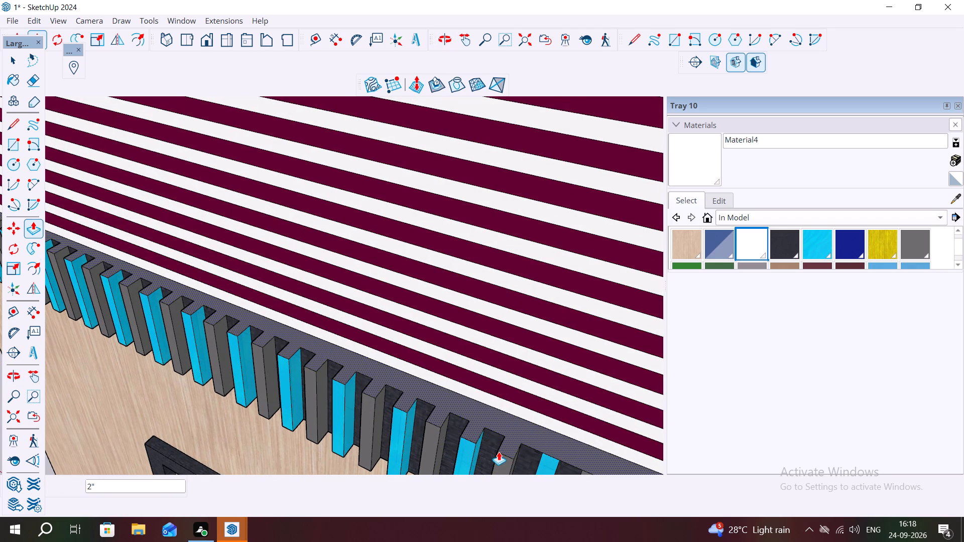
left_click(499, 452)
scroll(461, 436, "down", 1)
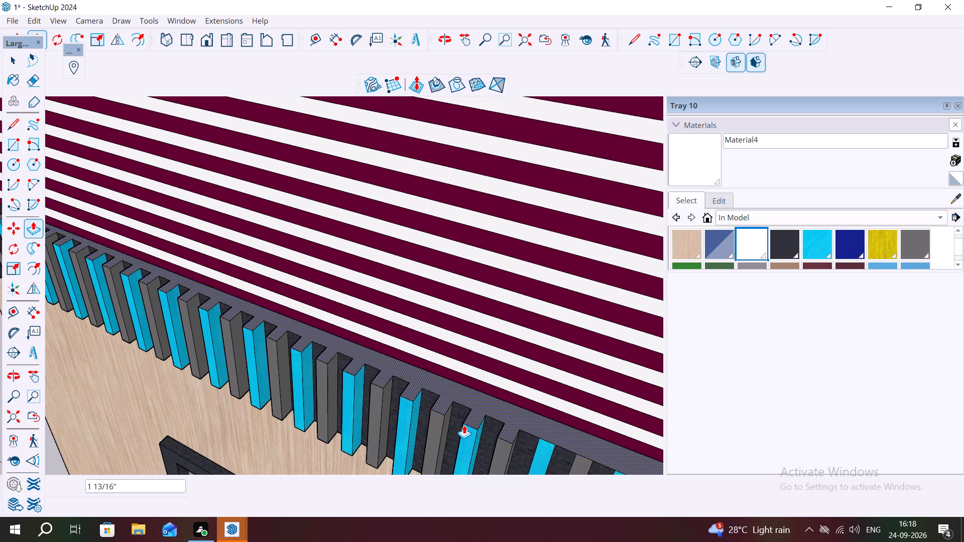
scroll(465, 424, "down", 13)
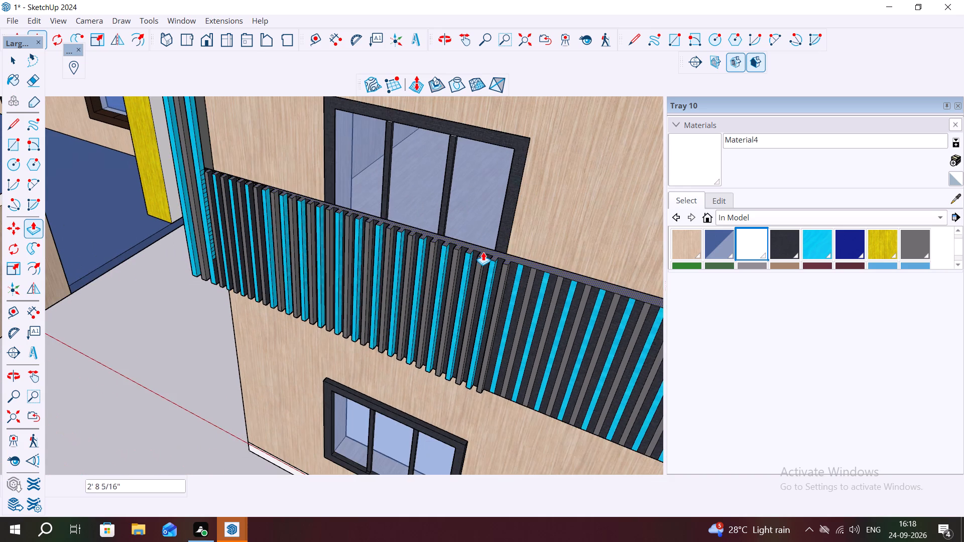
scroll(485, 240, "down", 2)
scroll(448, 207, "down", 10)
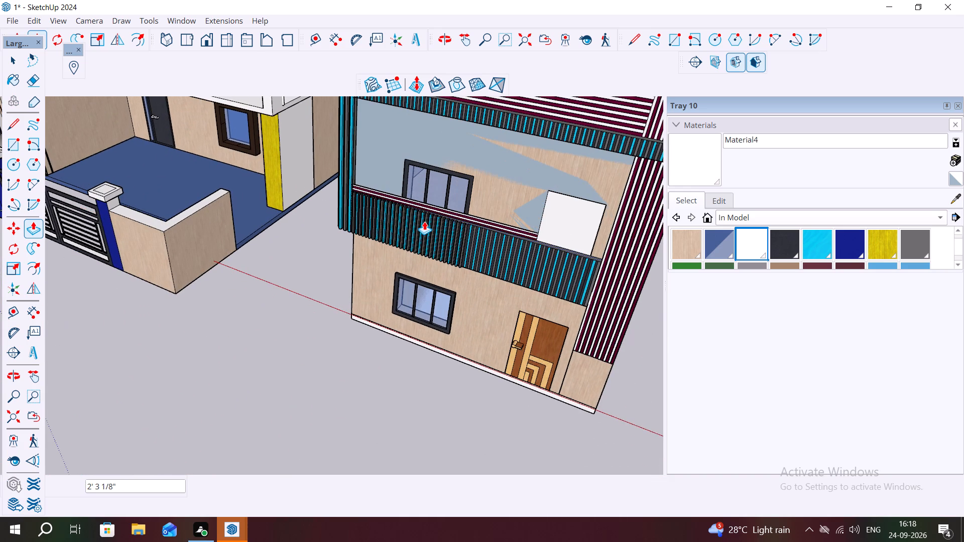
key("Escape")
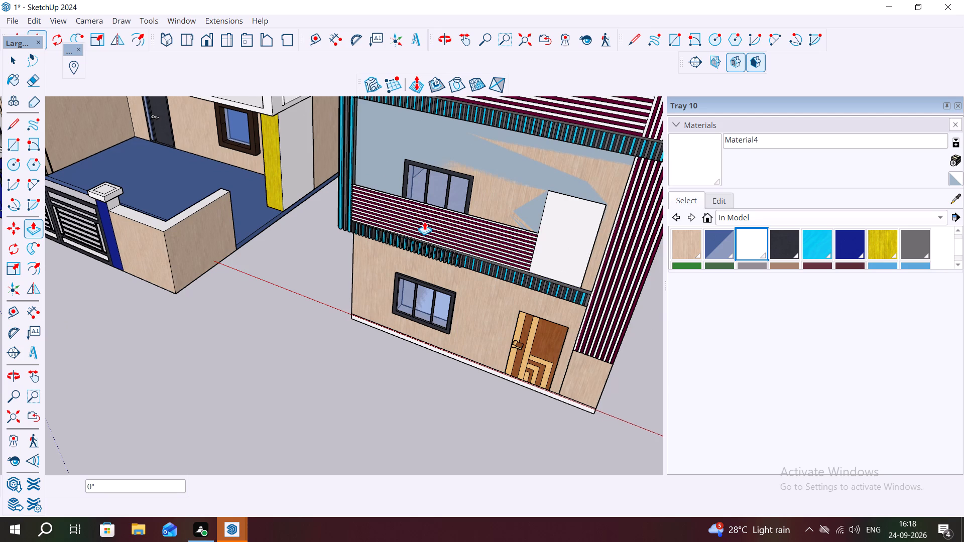
Pull the next cyan strip of the horizontal band out flush with the raised gray strip beside it.
scroll(467, 251, "up", 9)
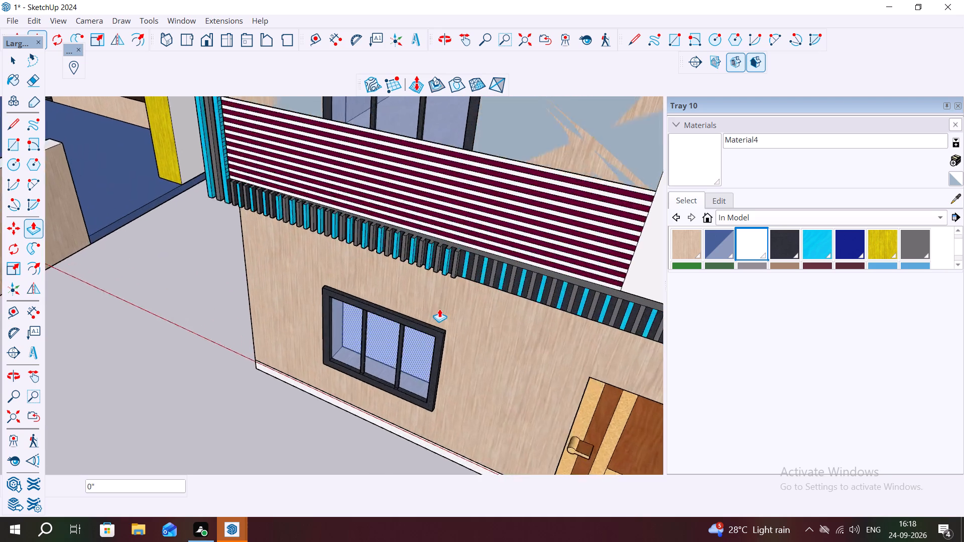
scroll(439, 309, "up", 3)
middle_click_drag(503, 272, 534, 266)
scroll(497, 242, "up", 10)
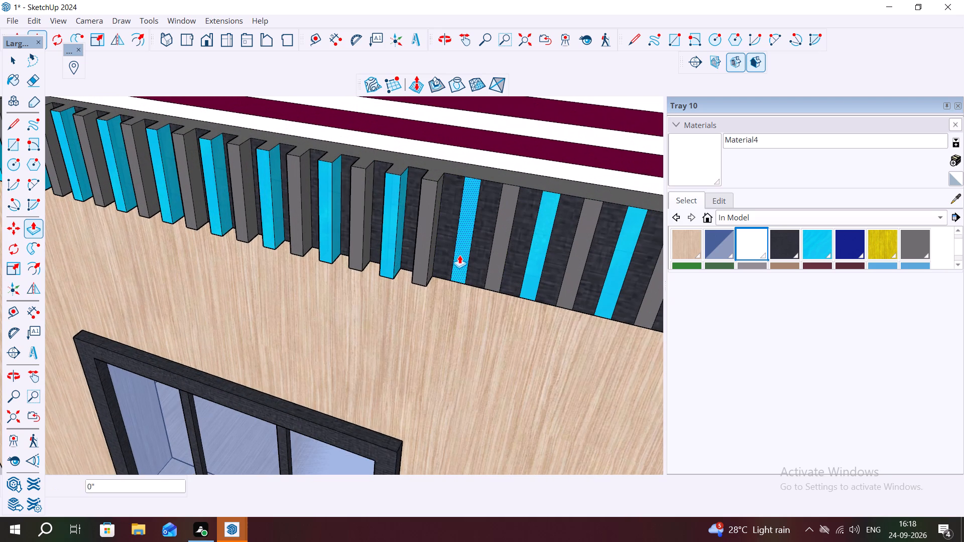
double_click(459, 255)
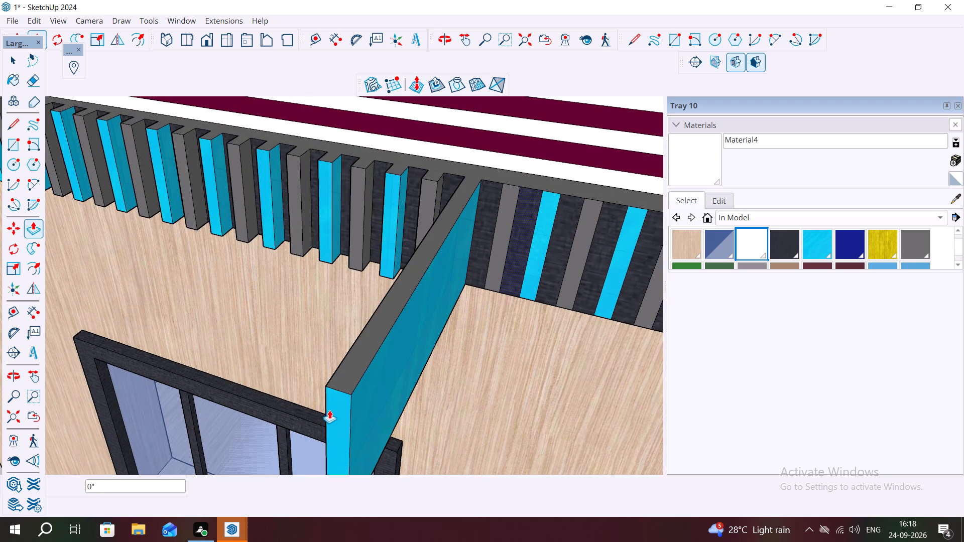
left_click(335, 404)
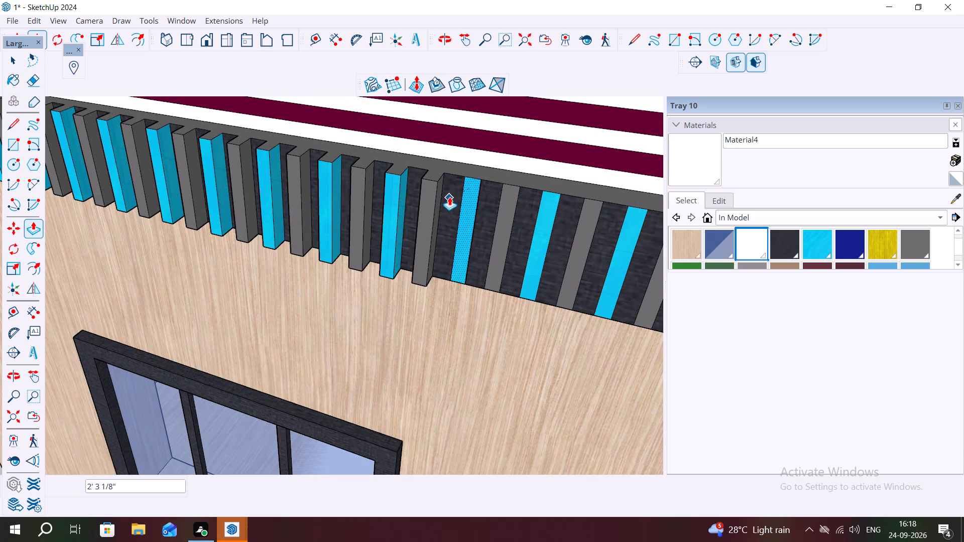
left_click(420, 188)
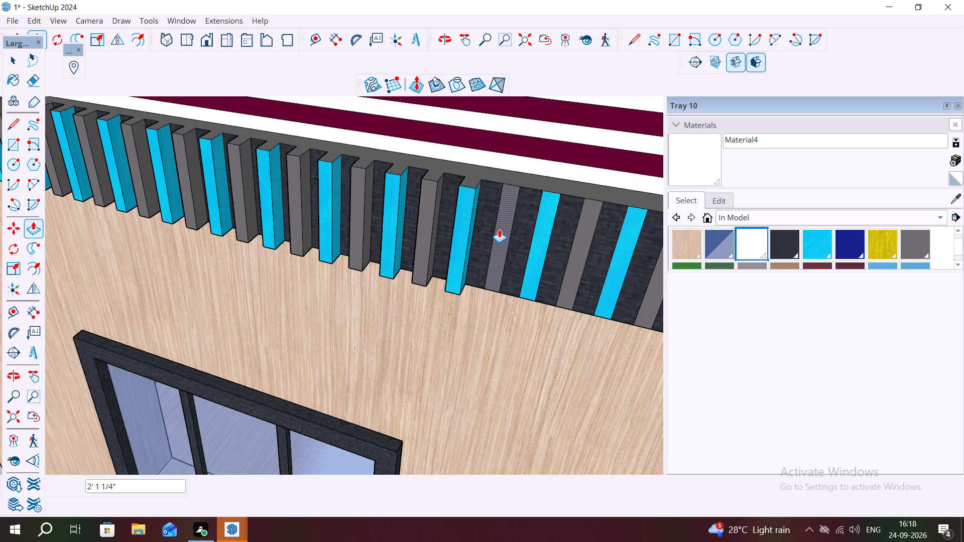
Pull the gray strip following the last raised cyan one in the horizontal band out by 2".
double_click(499, 229)
left_click(503, 233)
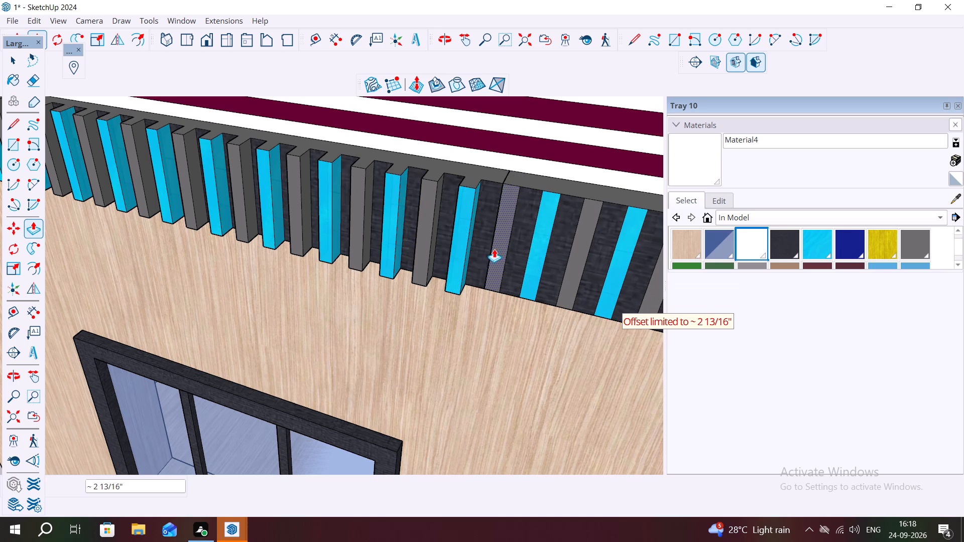
left_click(494, 250)
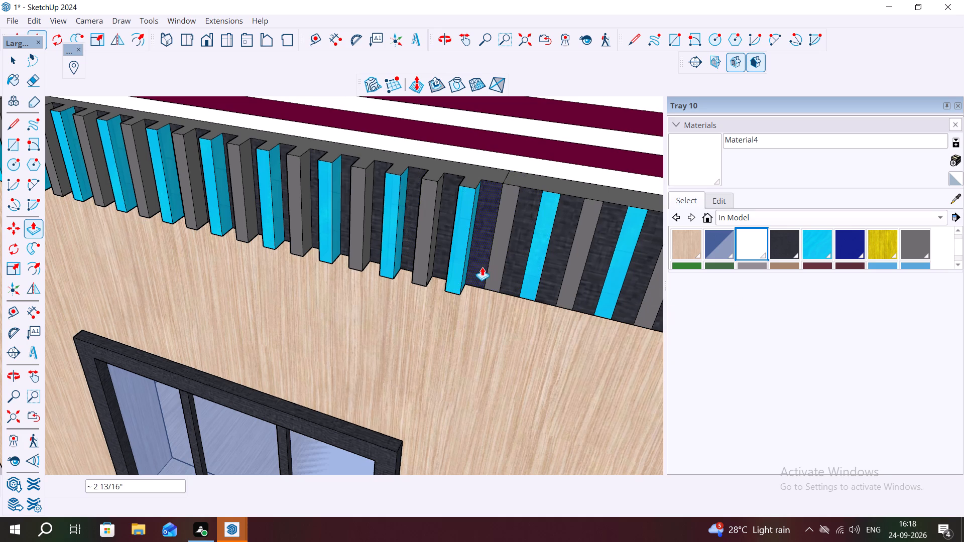
left_click(500, 242)
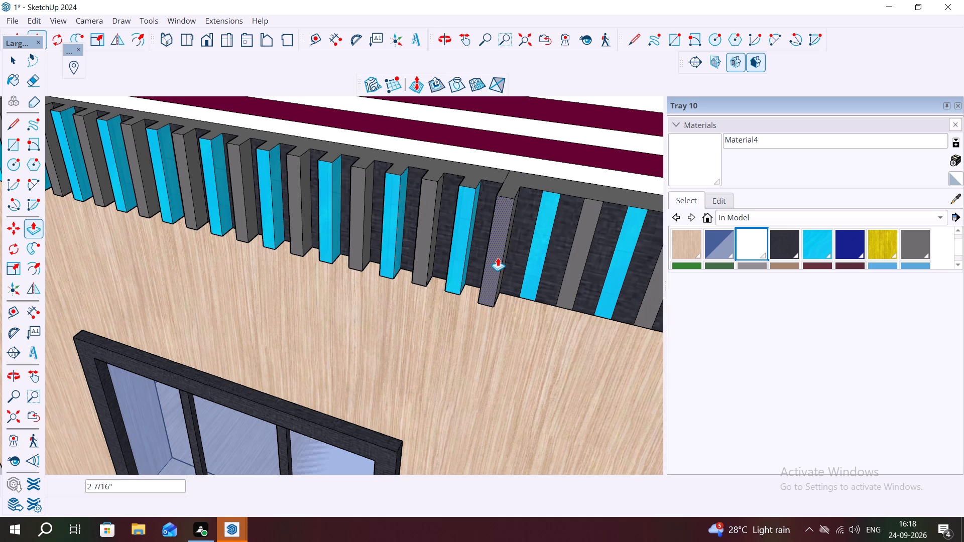
type("2\"")
key("Return")
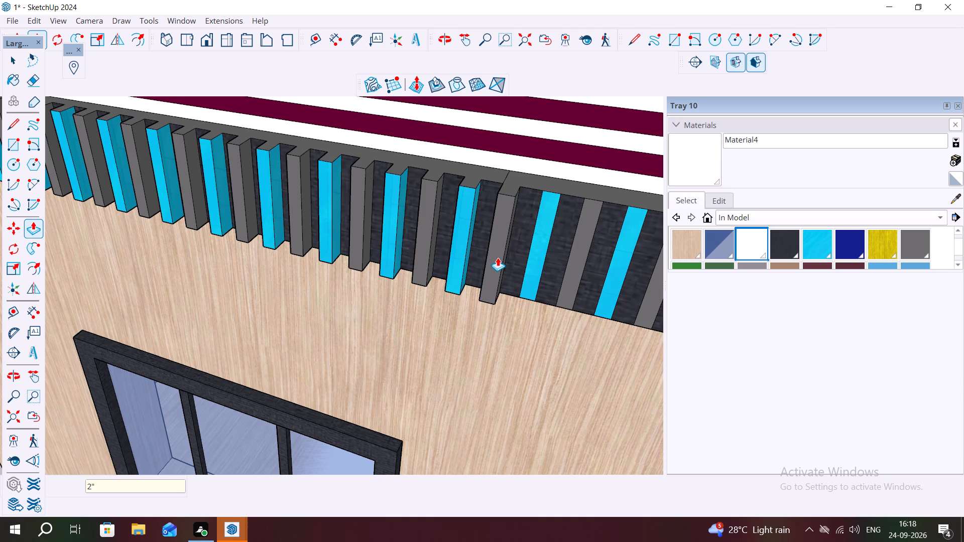
Pull the following eight alternating cyan and gray strips of the horizontal band out by the same 2", skipping the dark ones.
double_click(535, 253)
double_click(570, 273)
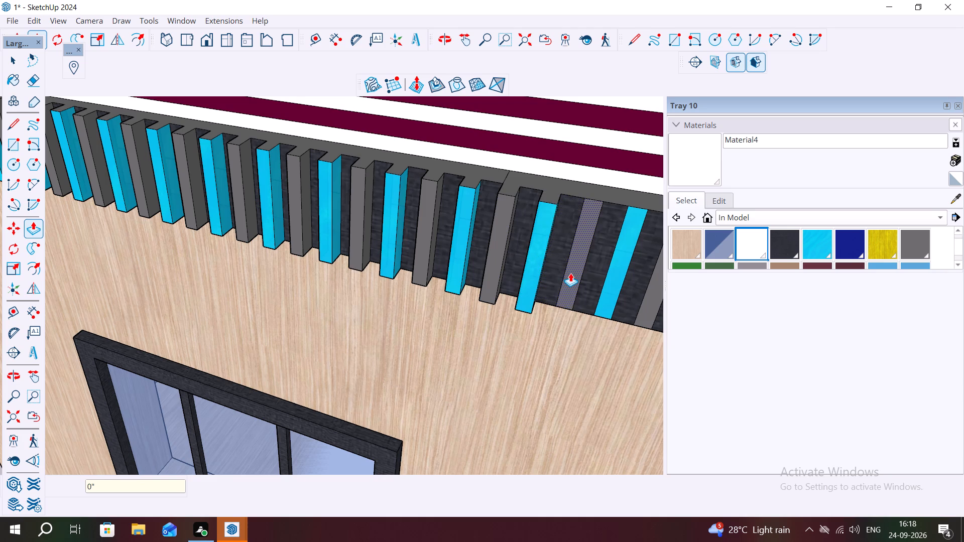
scroll(423, 298, "down", 6)
scroll(359, 277, "down", 2)
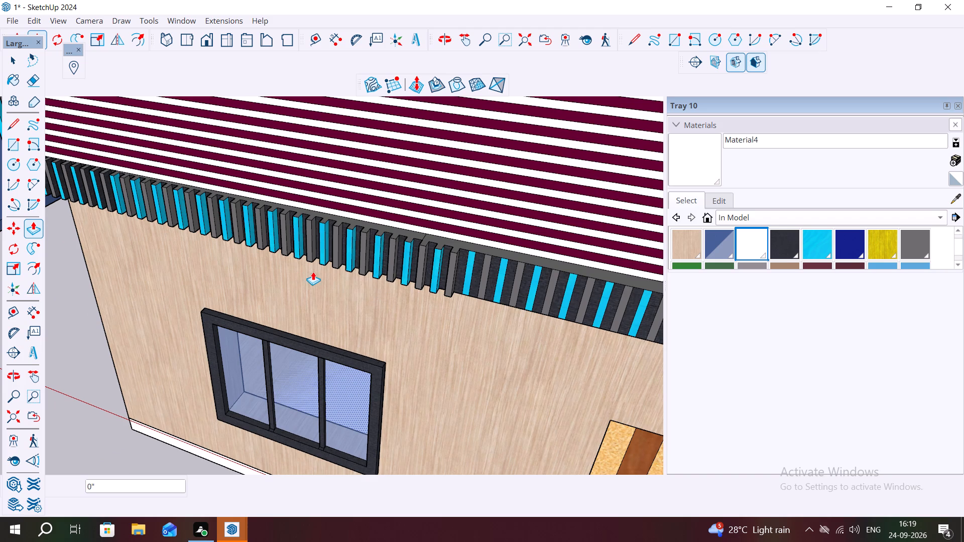
scroll(449, 306, "down", 6)
scroll(409, 262, "up", 7)
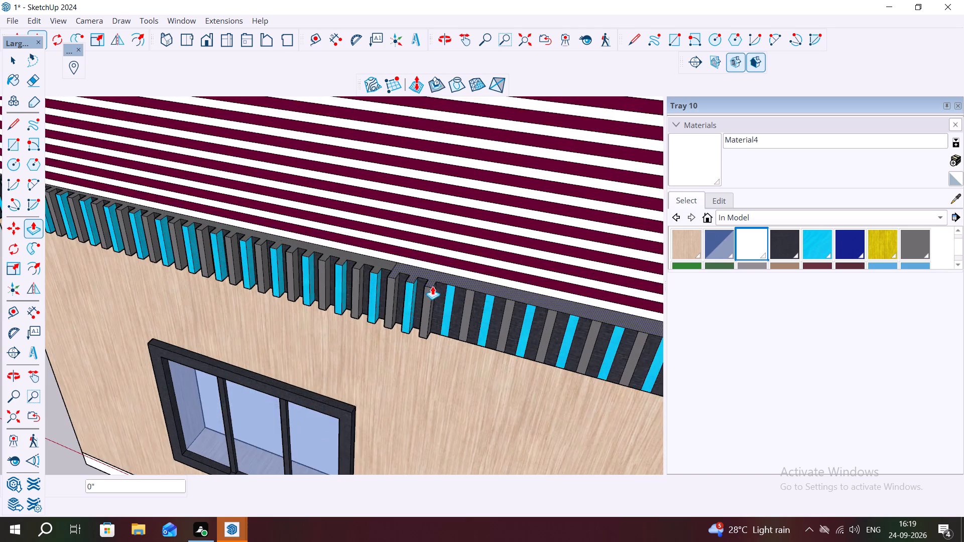
scroll(432, 286, "up", 8)
double_click(452, 292)
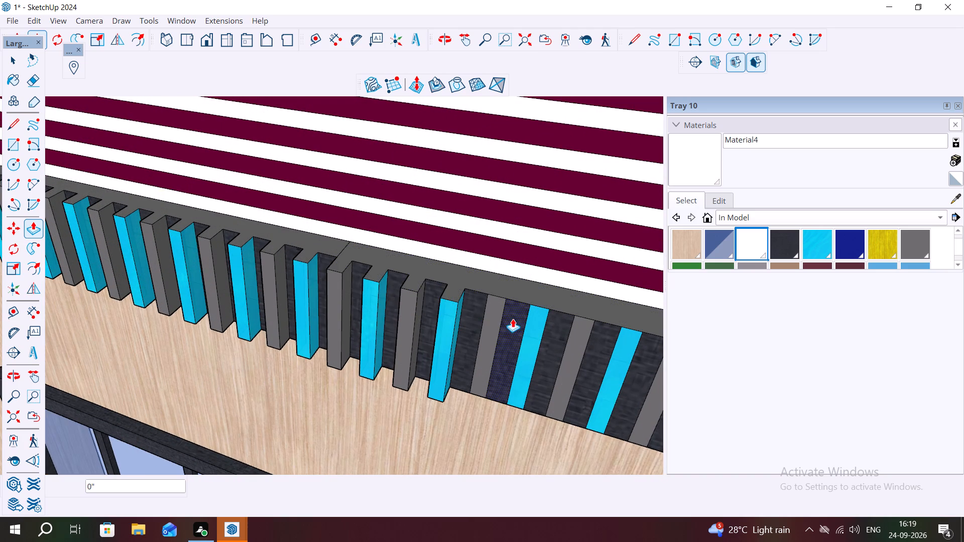
double_click(493, 318)
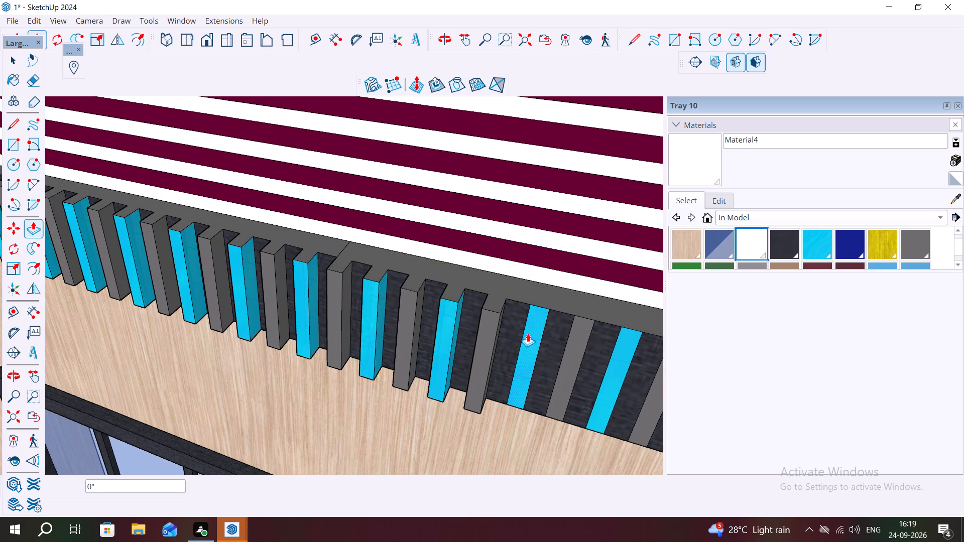
double_click(530, 334)
scroll(402, 341, "down", 6)
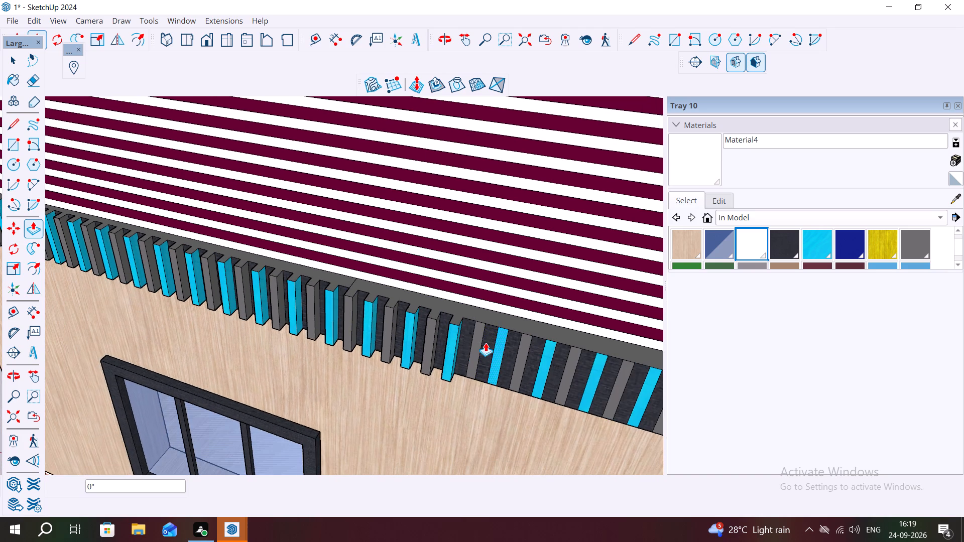
double_click(478, 342)
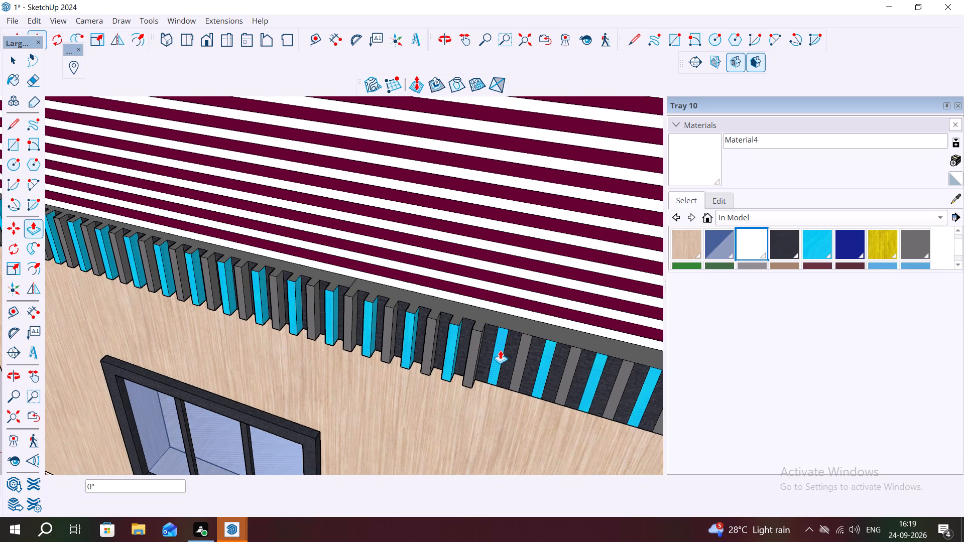
double_click(500, 350)
double_click(518, 359)
Pull the next five alternating cyan and gray strips of the horizontal band out by the same 2", skipping the dark ones.
scroll(356, 346, "down", 3)
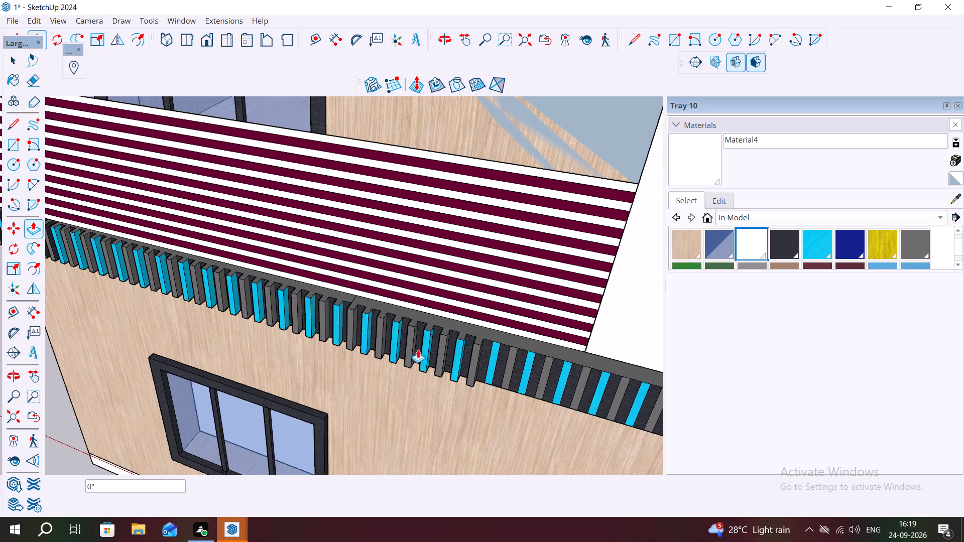
double_click(491, 355)
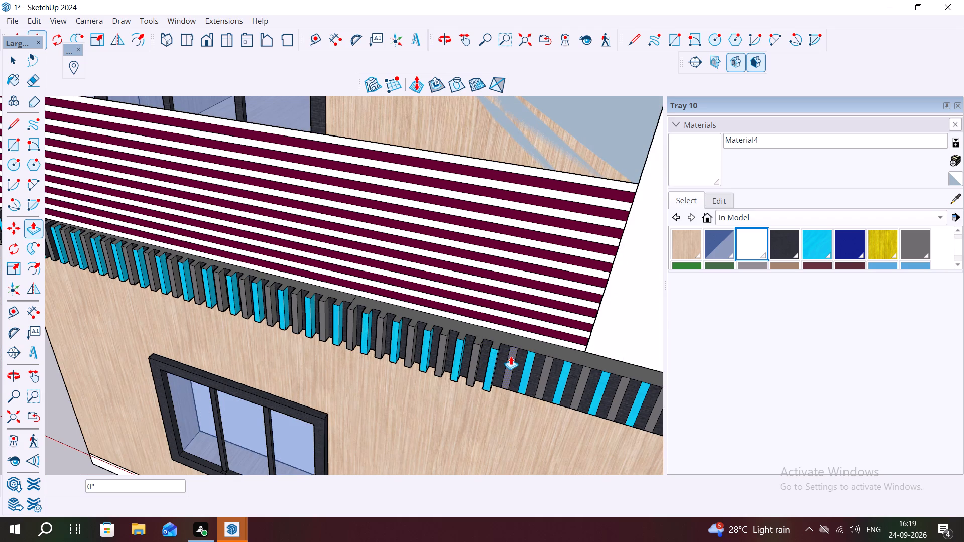
double_click(511, 356)
double_click(530, 360)
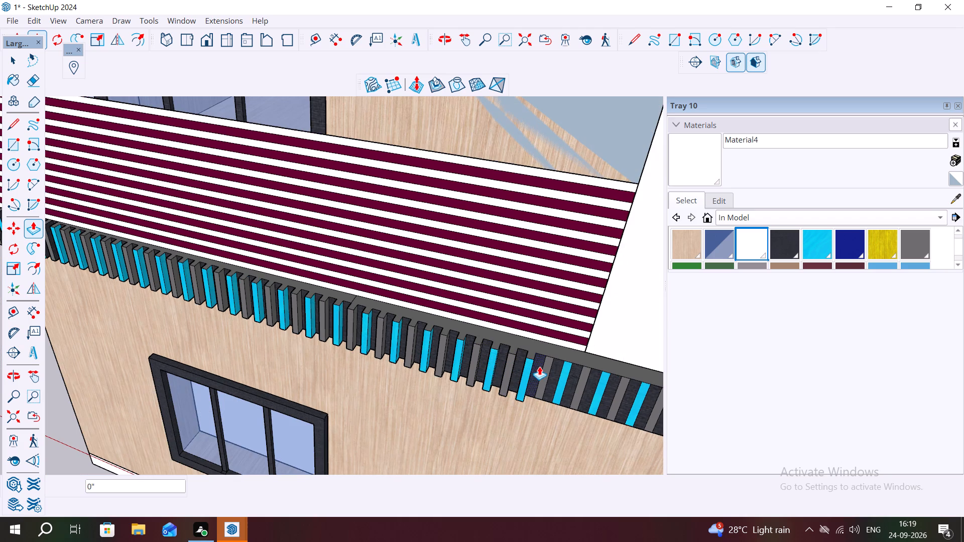
double_click(545, 368)
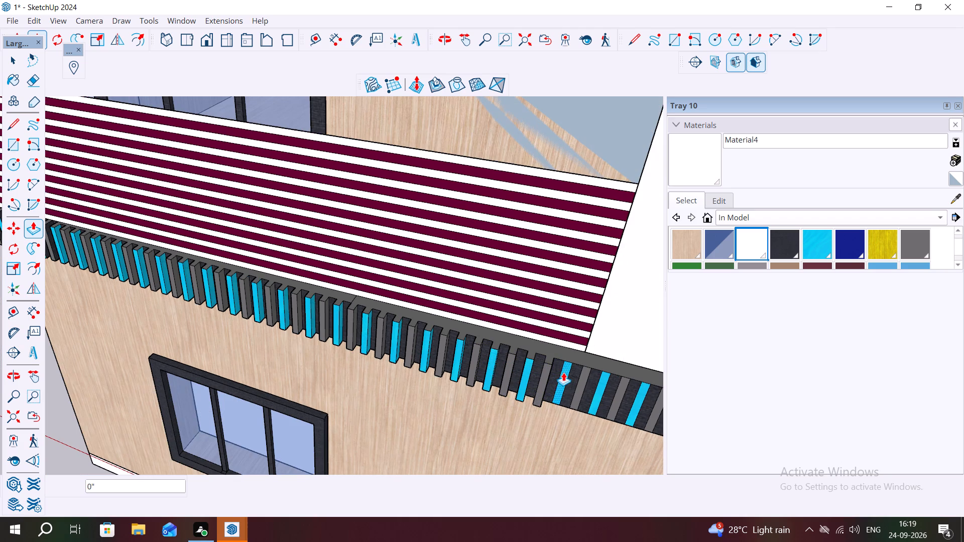
double_click(563, 372)
Pull the gray strip following the last raised cyan one in the horizontal band out by 2".
left_click(585, 376)
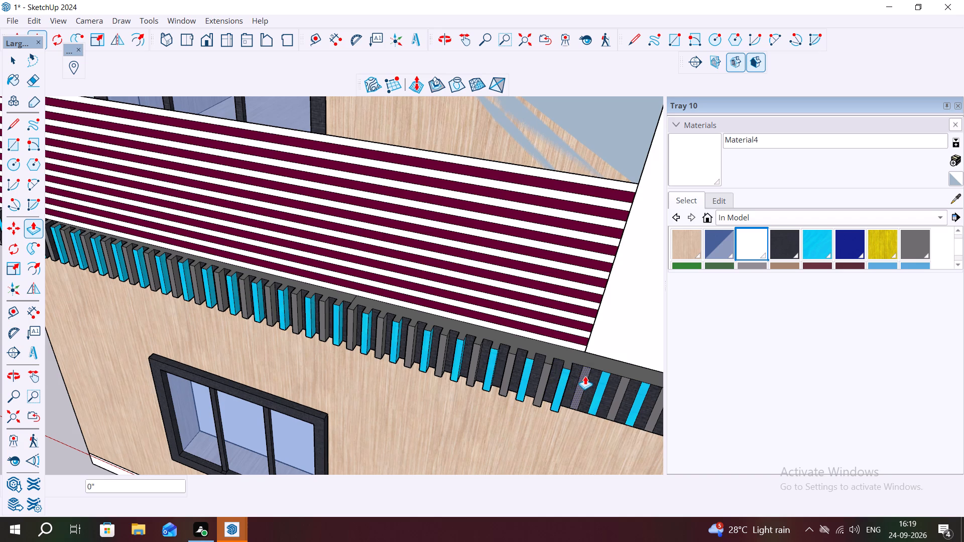
left_click(582, 372)
left_click(580, 379)
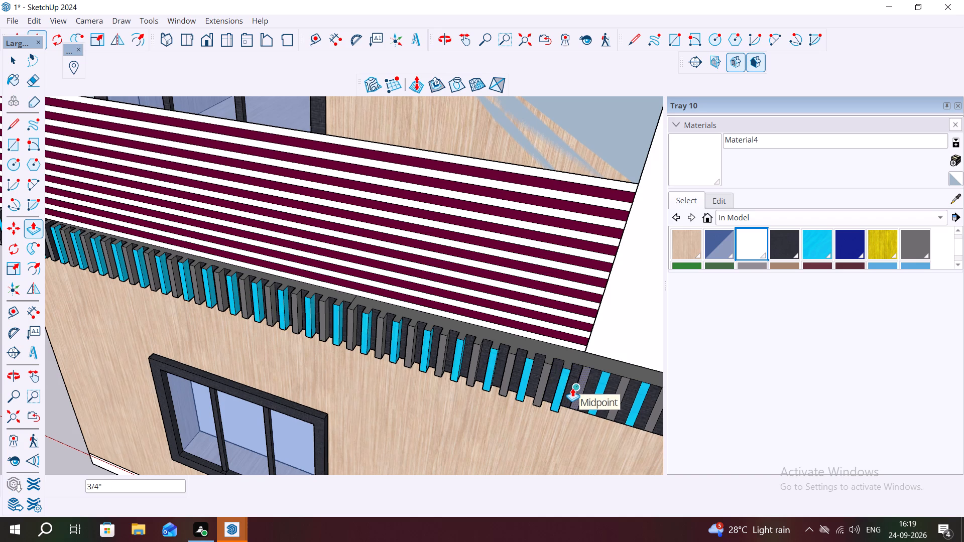
type("2\"")
key("Return")
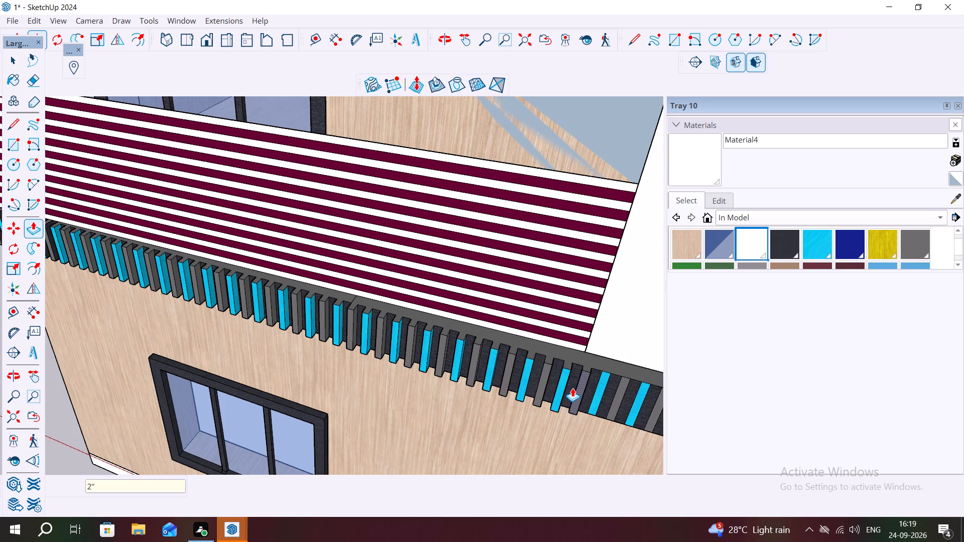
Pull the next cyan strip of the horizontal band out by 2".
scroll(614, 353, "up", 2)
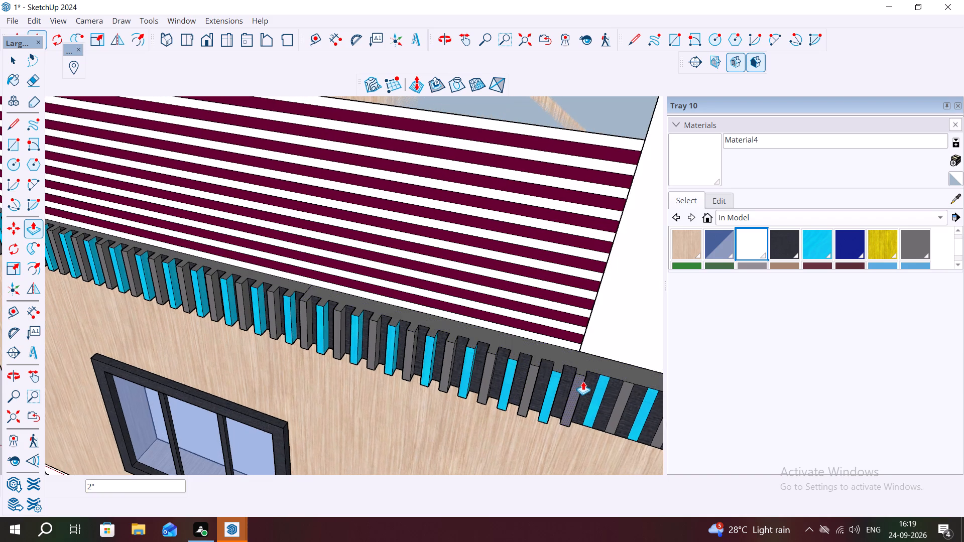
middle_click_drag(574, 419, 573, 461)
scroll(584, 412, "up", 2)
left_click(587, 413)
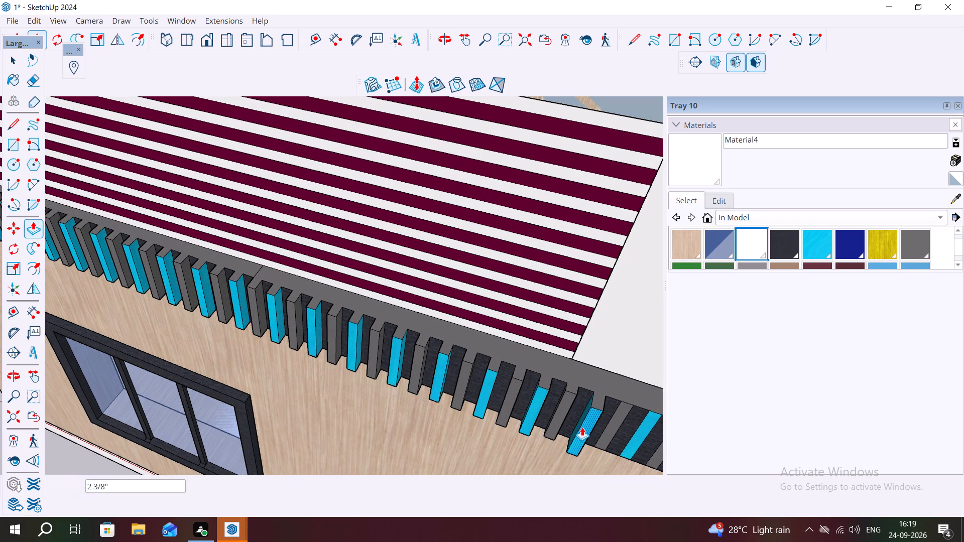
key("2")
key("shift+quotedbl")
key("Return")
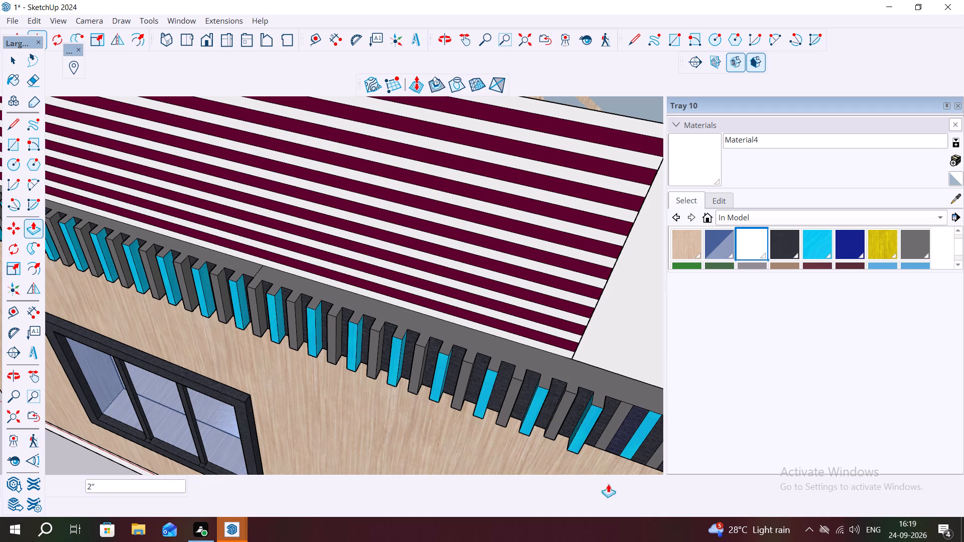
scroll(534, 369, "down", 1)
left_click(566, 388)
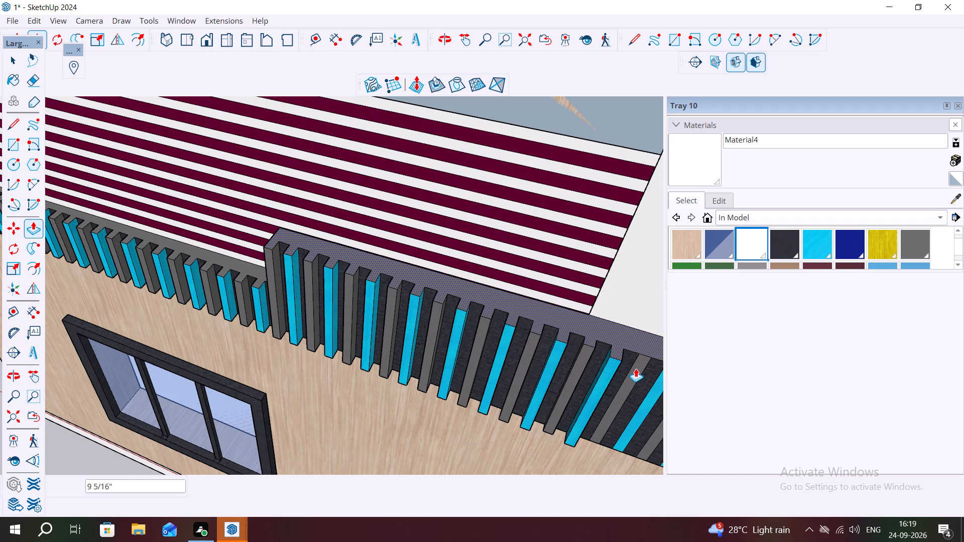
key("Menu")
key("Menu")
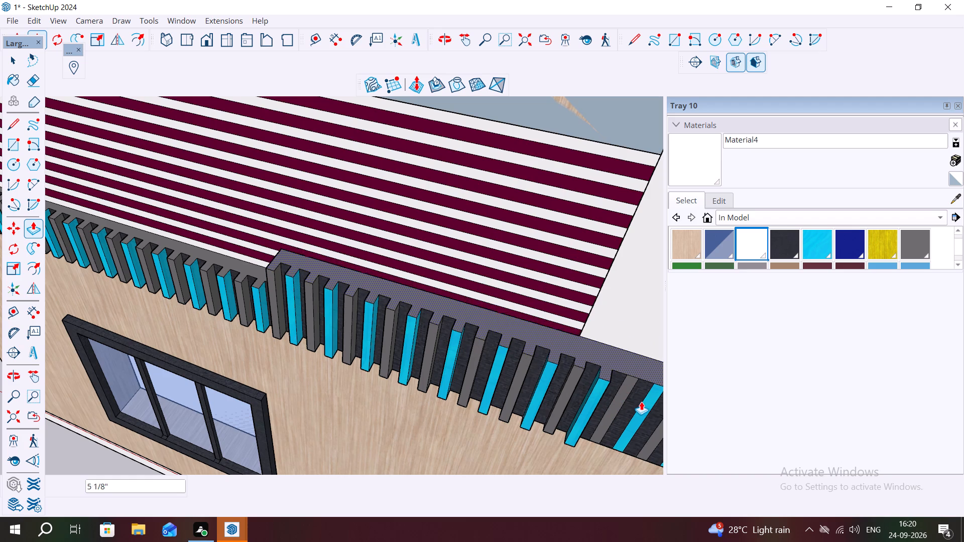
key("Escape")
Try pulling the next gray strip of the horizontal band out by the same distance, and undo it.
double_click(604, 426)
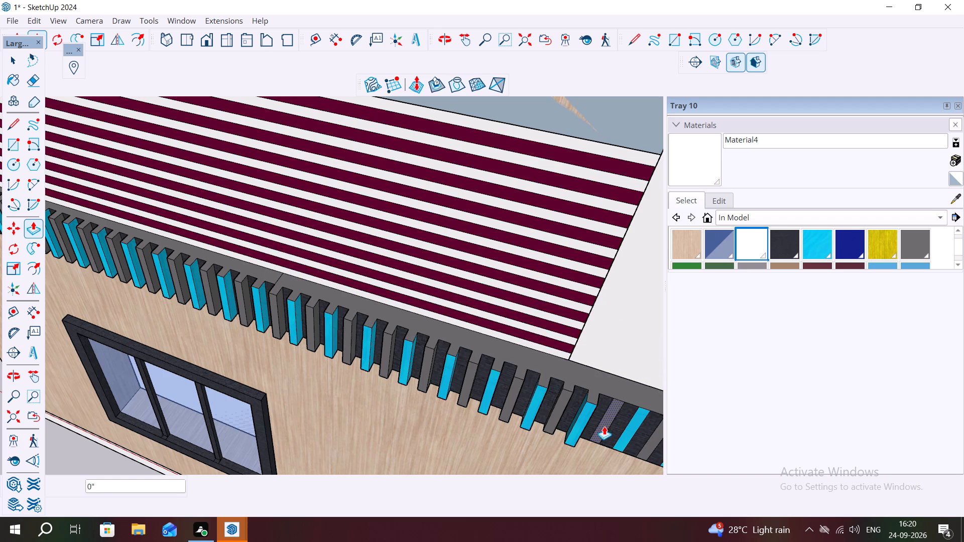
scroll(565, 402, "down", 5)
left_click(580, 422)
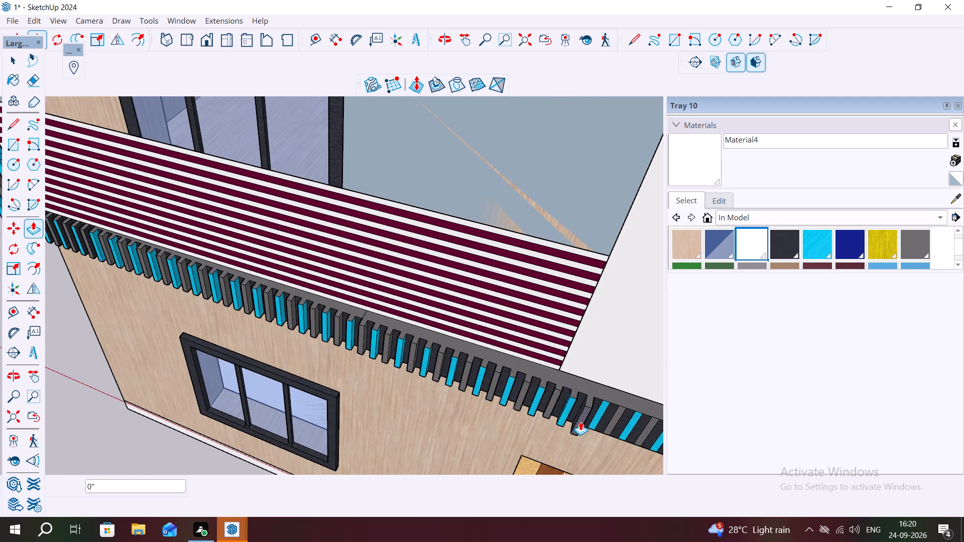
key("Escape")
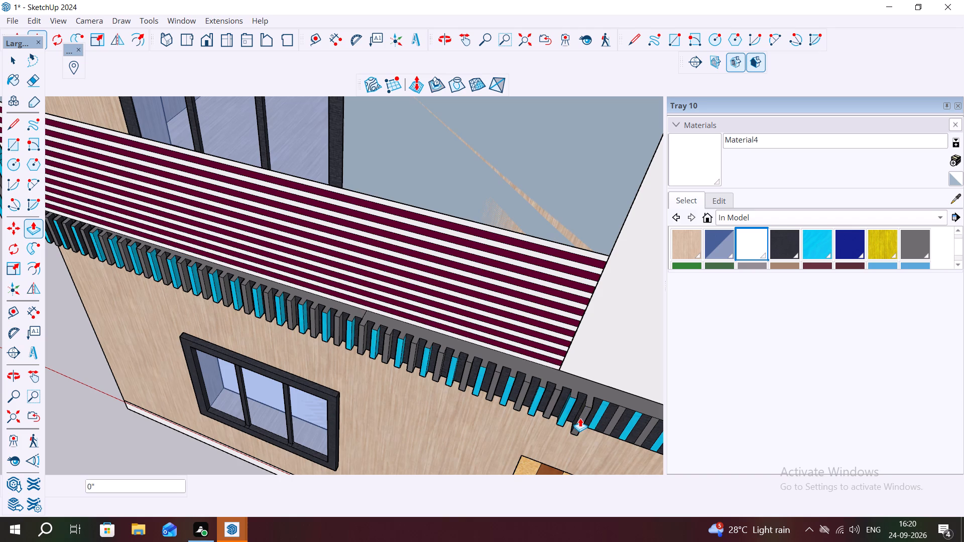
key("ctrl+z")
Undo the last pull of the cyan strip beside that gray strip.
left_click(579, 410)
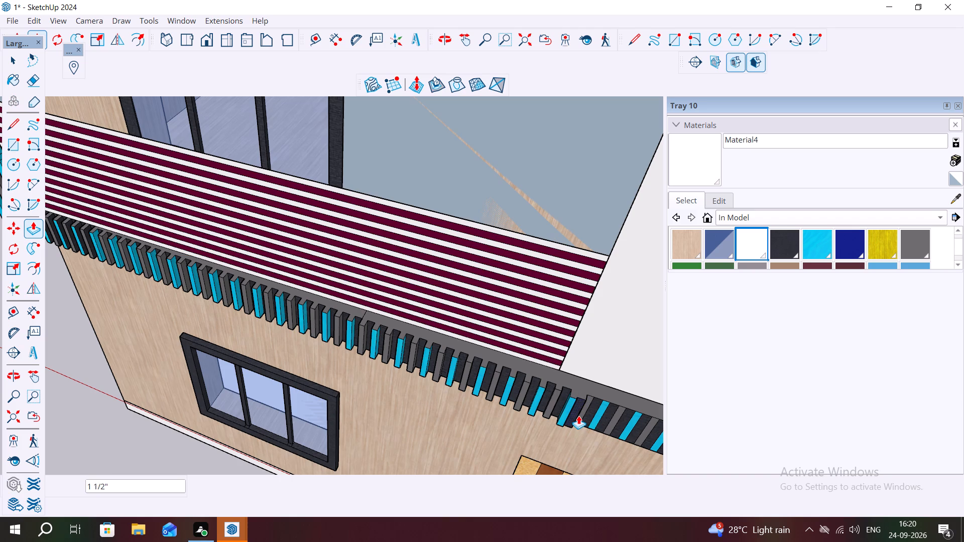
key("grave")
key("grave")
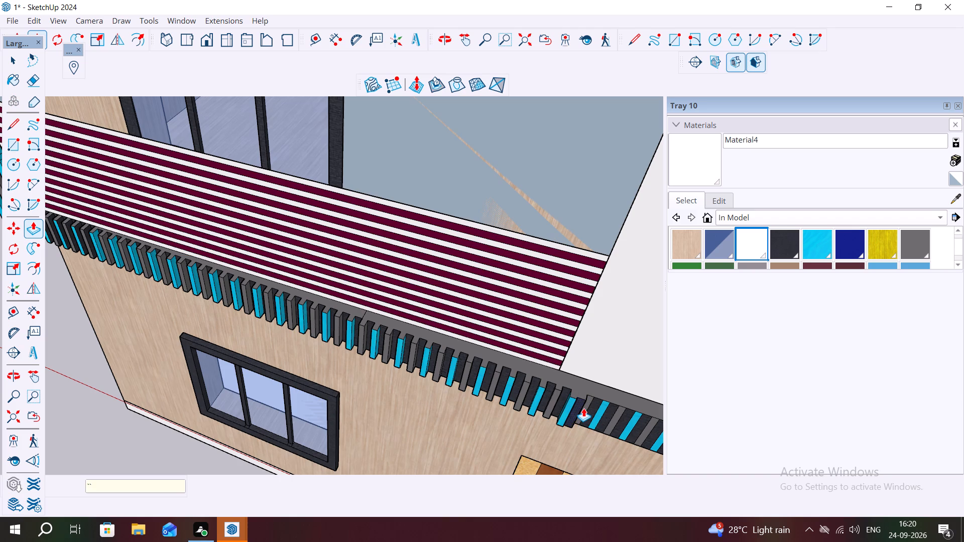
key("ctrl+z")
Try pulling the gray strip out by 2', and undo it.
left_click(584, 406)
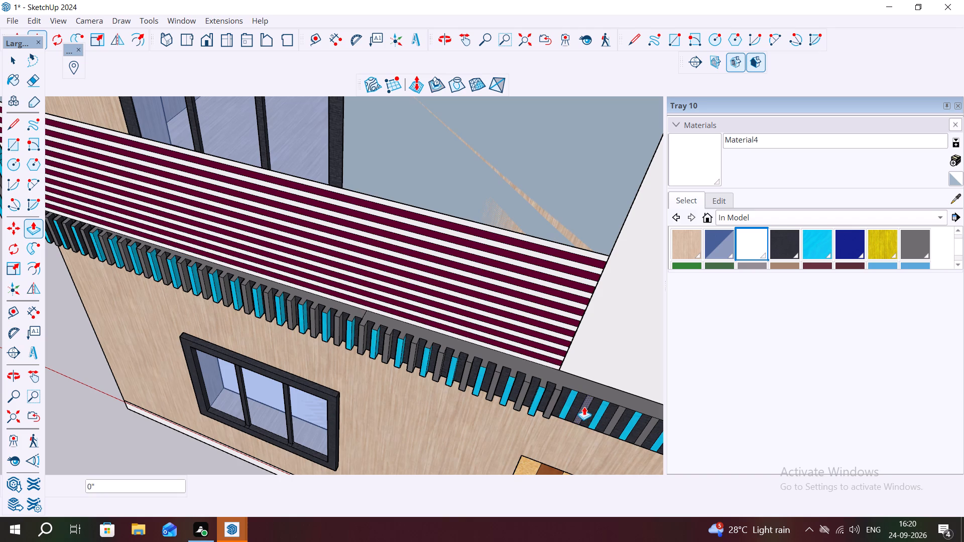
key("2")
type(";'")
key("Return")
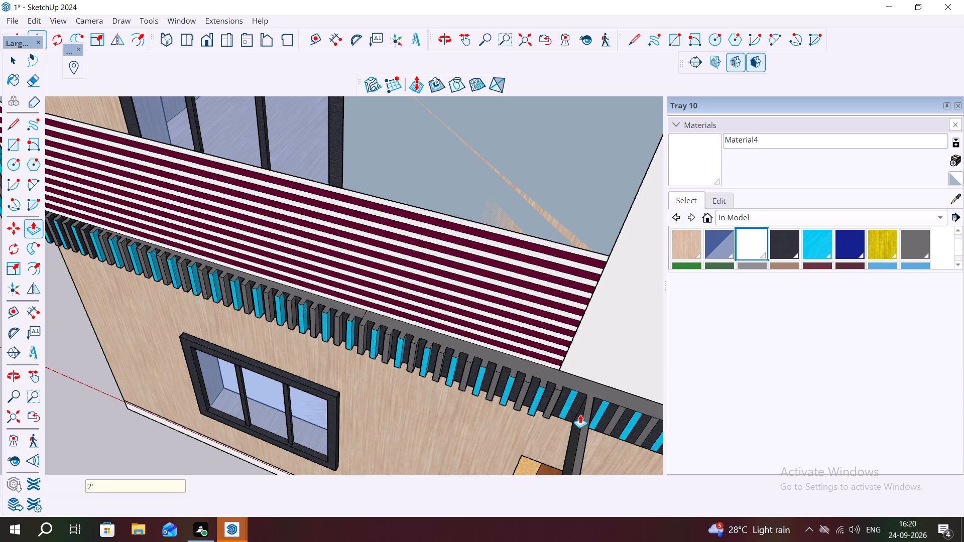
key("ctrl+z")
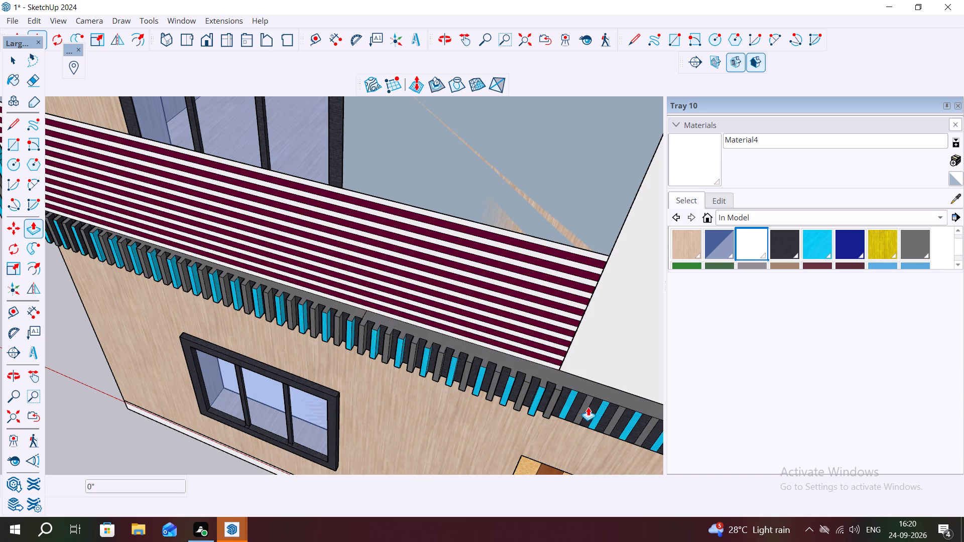
Pull the same gray strip and the flat cyan strip just before it out by 2".
left_click(584, 405)
key("2")
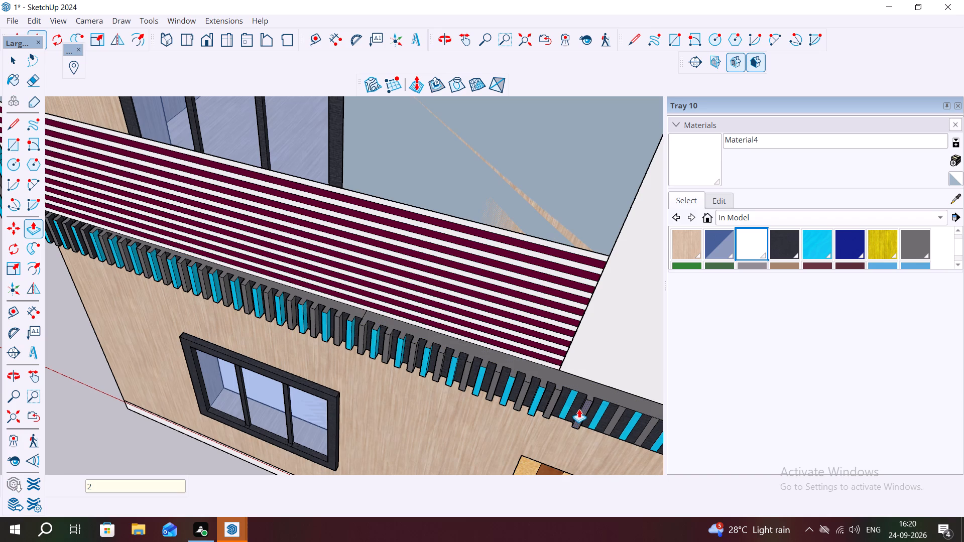
key("shift+quotedbl")
key("Return")
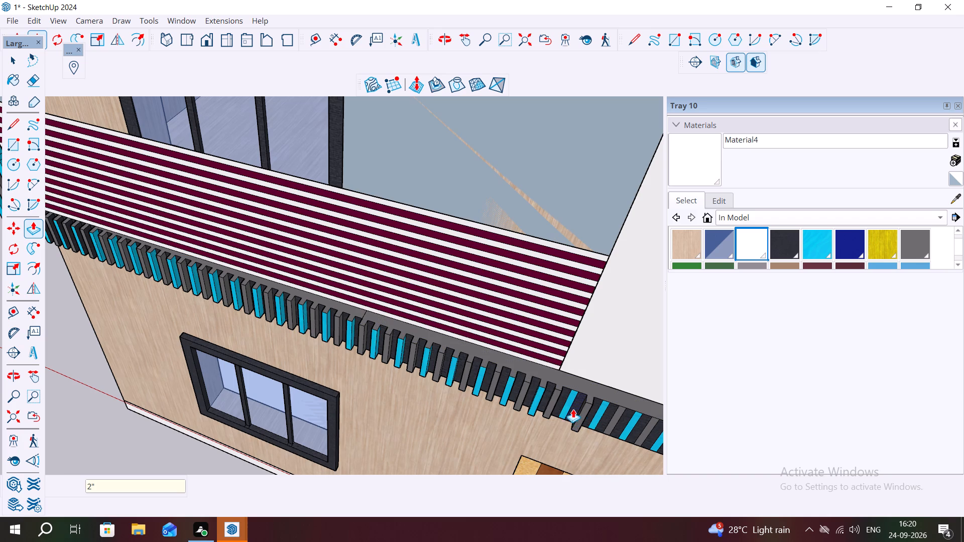
double_click(567, 403)
Pull the next five alternating cyan and gray strips of the band above the door out by the same 2", skipping the dark ones.
scroll(537, 395, "down", 6)
scroll(546, 394, "up", 3)
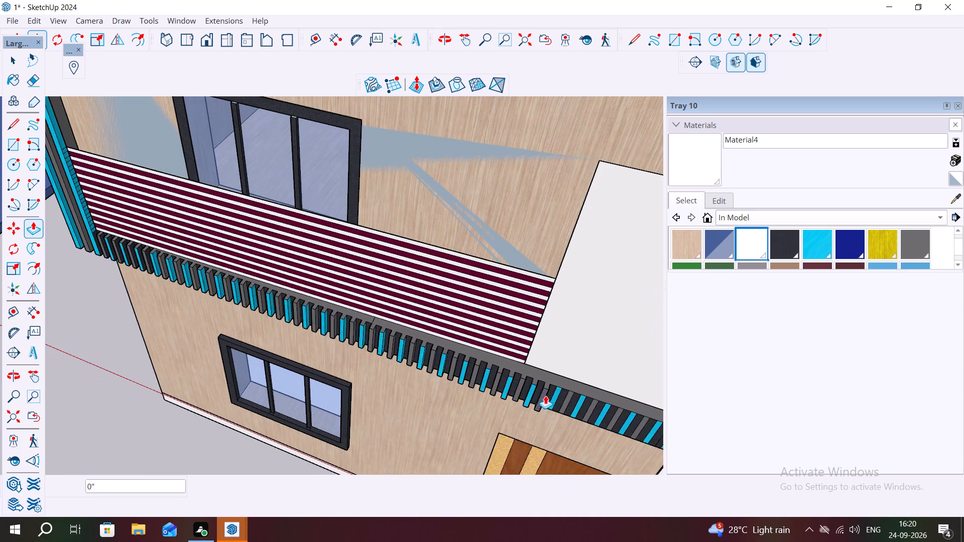
scroll(381, 333, "down", 2)
scroll(228, 269, "down", 3)
scroll(499, 395, "up", 7)
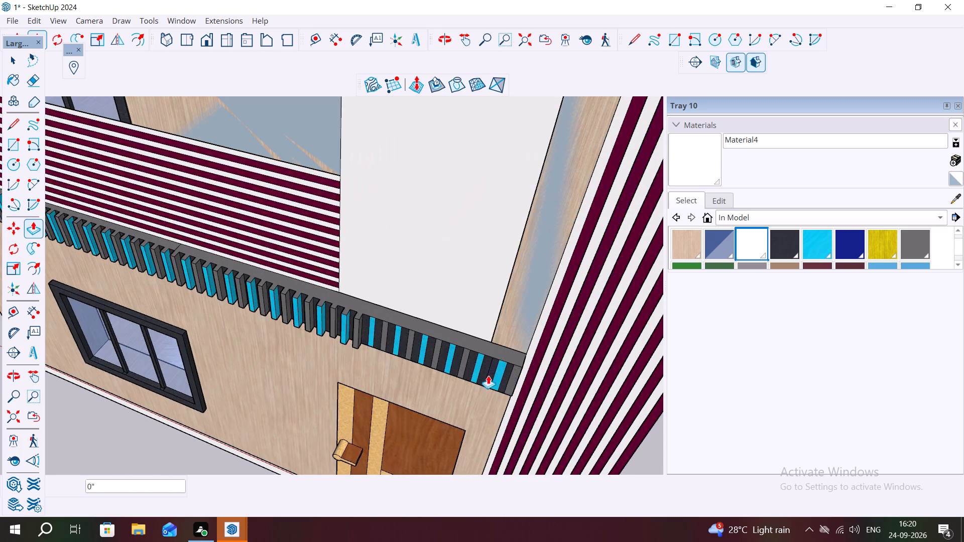
middle_click_drag(491, 375, 560, 275)
scroll(423, 297, "up", 5)
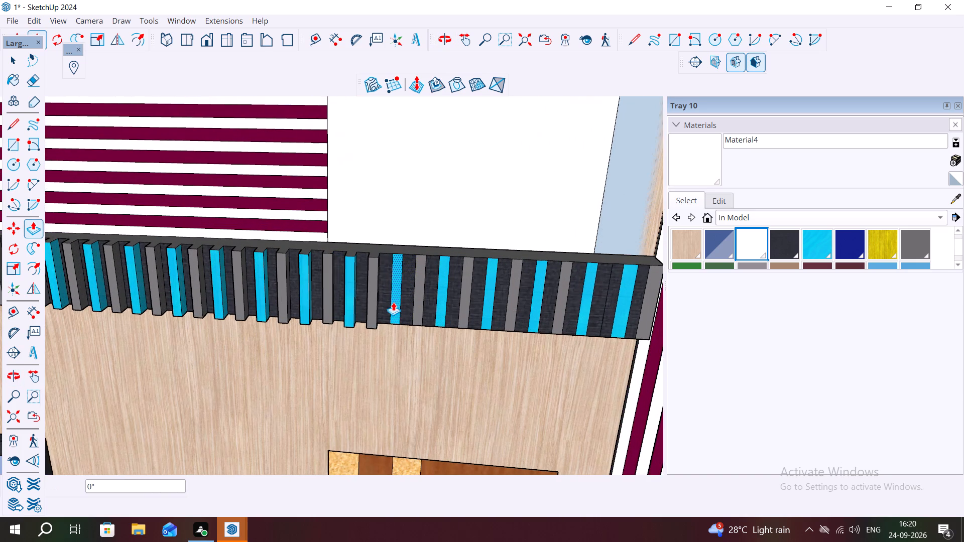
double_click(395, 303)
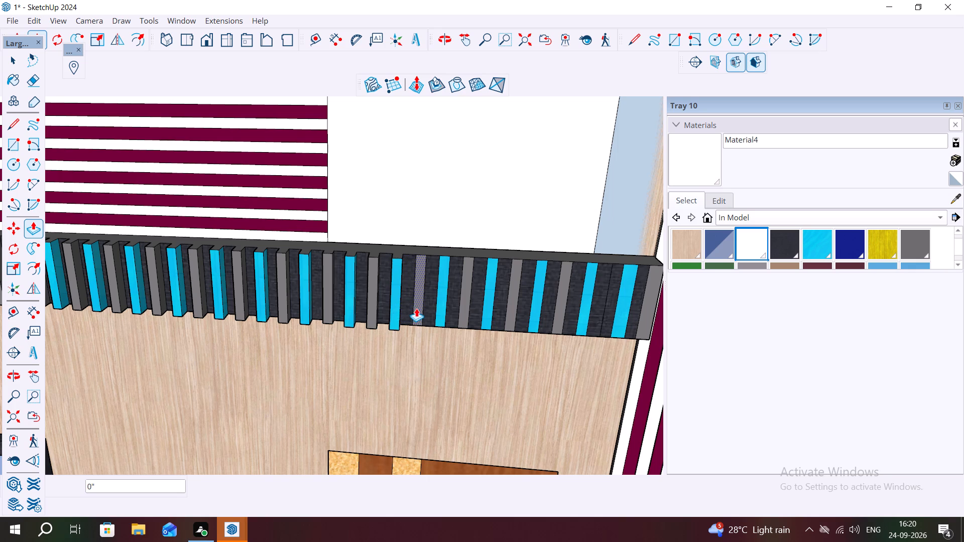
double_click(418, 310)
double_click(442, 310)
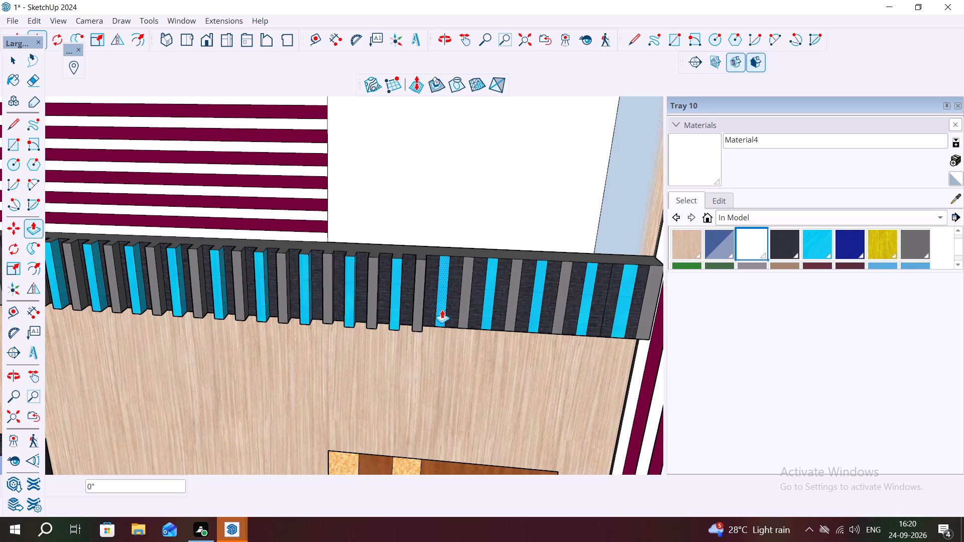
double_click(463, 313)
left_click(487, 318)
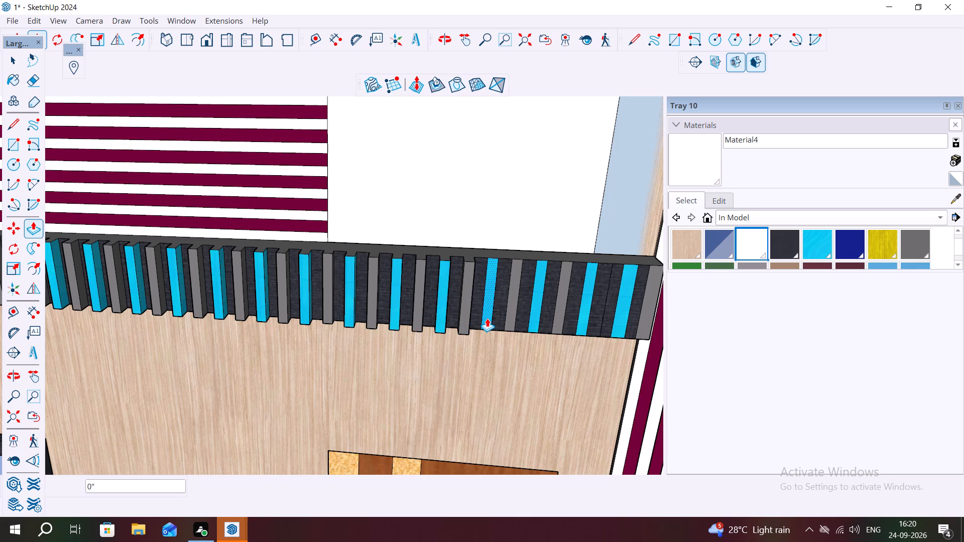
double_click(487, 318)
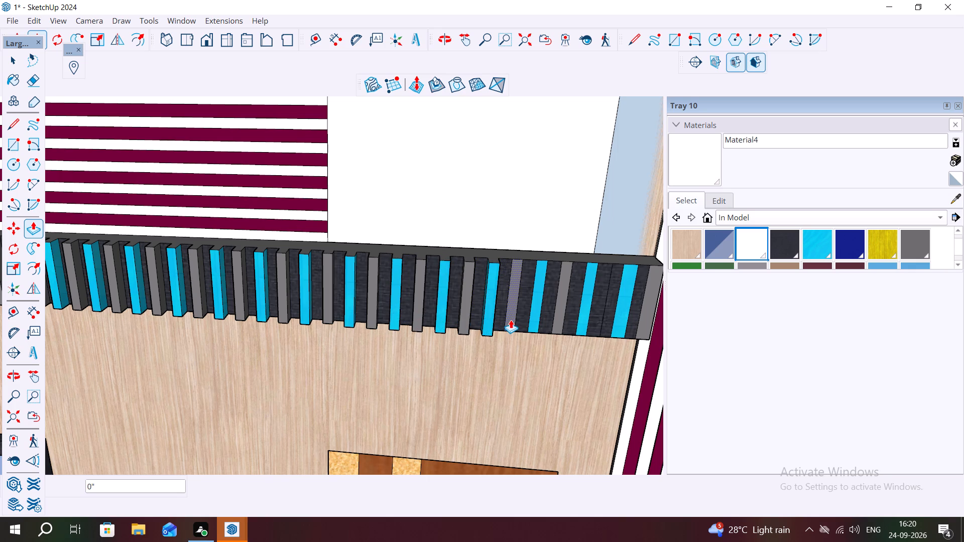
Pull the remaining six gray and cyan strips out by the same 2", up to the gray end strip at the house corner.
double_click(511, 320)
double_click(537, 318)
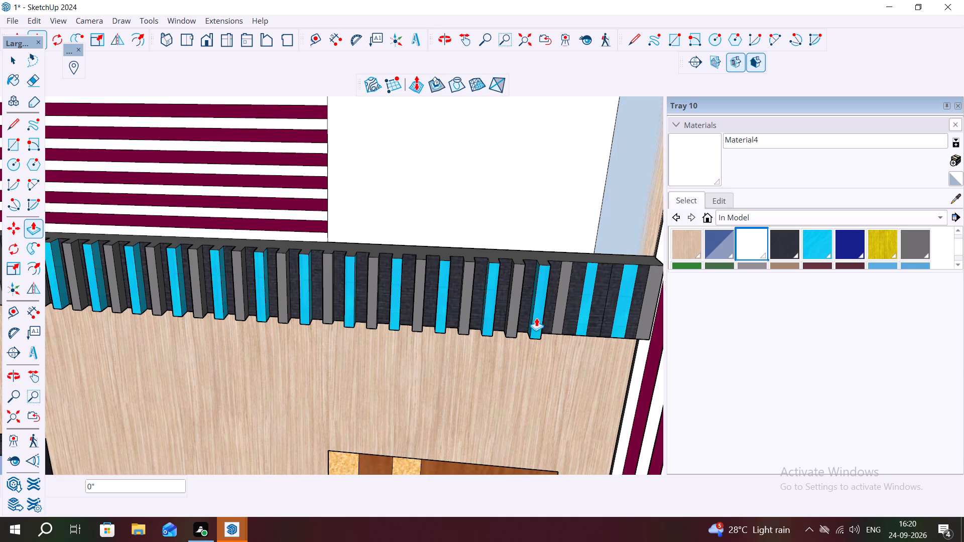
double_click(563, 317)
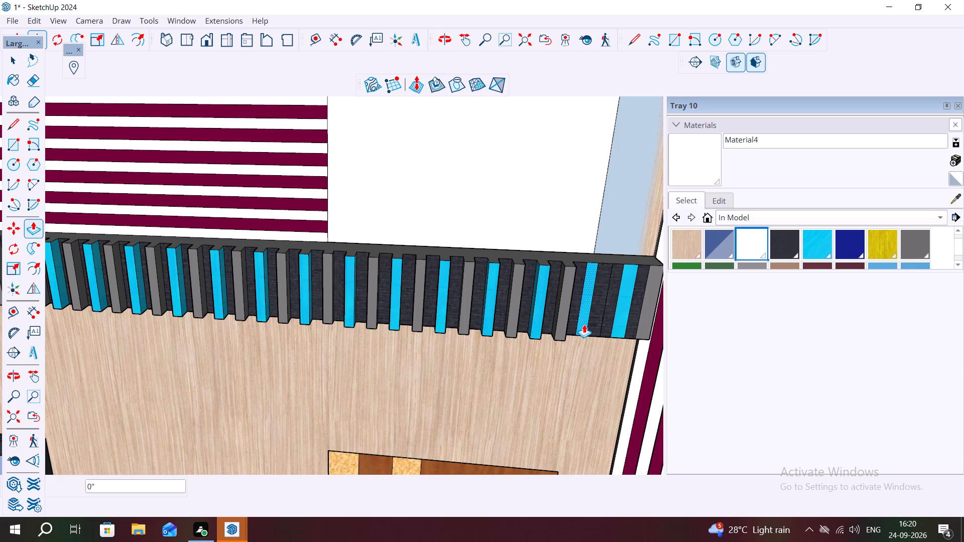
double_click(584, 324)
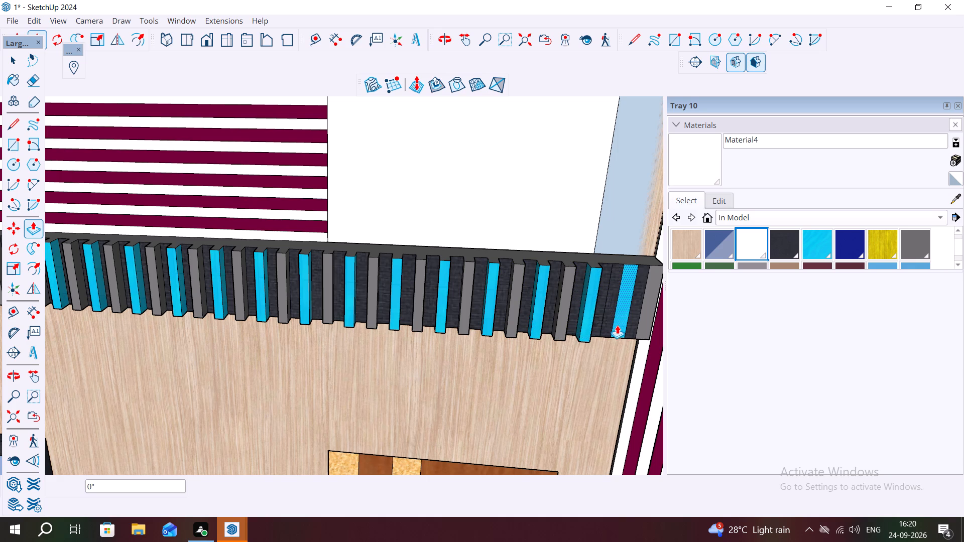
double_click(620, 324)
scroll(604, 333, "down", 4)
middle_click_drag(596, 342, 570, 348)
scroll(529, 367, "down", 2)
scroll(633, 337, "up", 1)
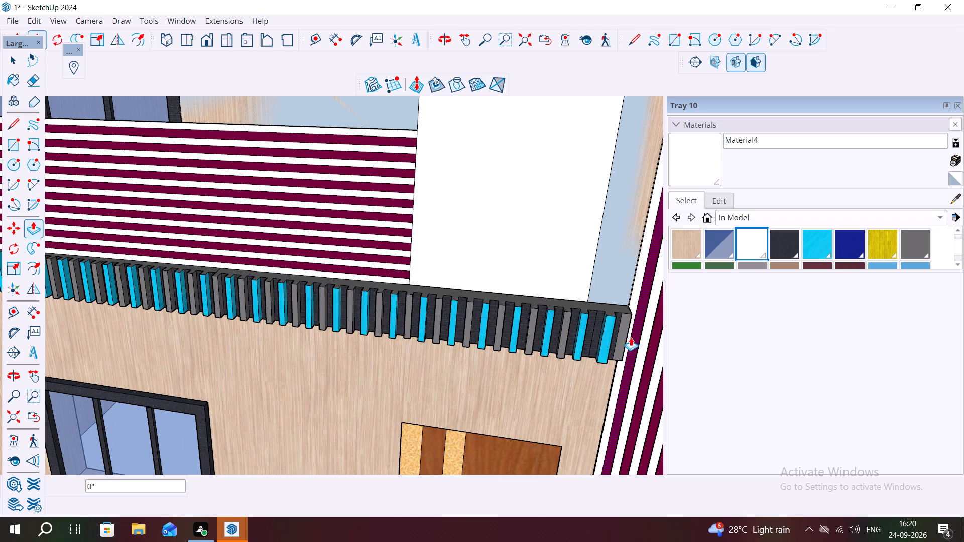
double_click(624, 342)
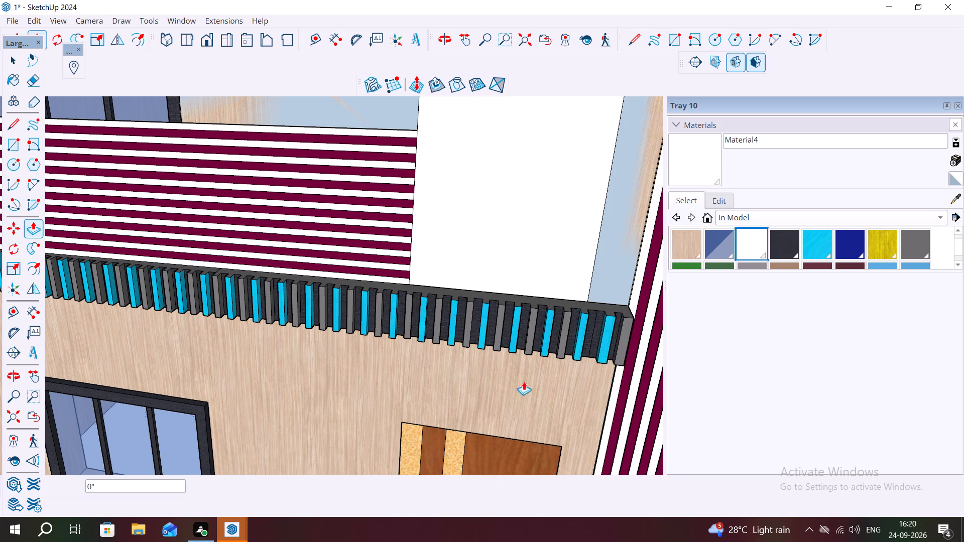
Pull the eight maroon strips of the vertical striped panel beside the door out by about 2 1/2".
scroll(524, 381, "down", 2)
scroll(578, 347, "down", 9)
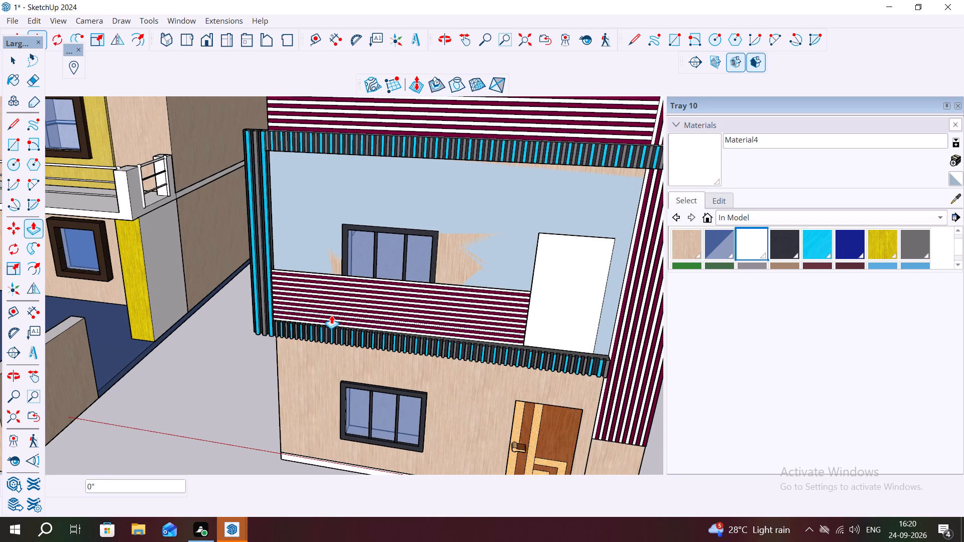
scroll(311, 230, "down", 4)
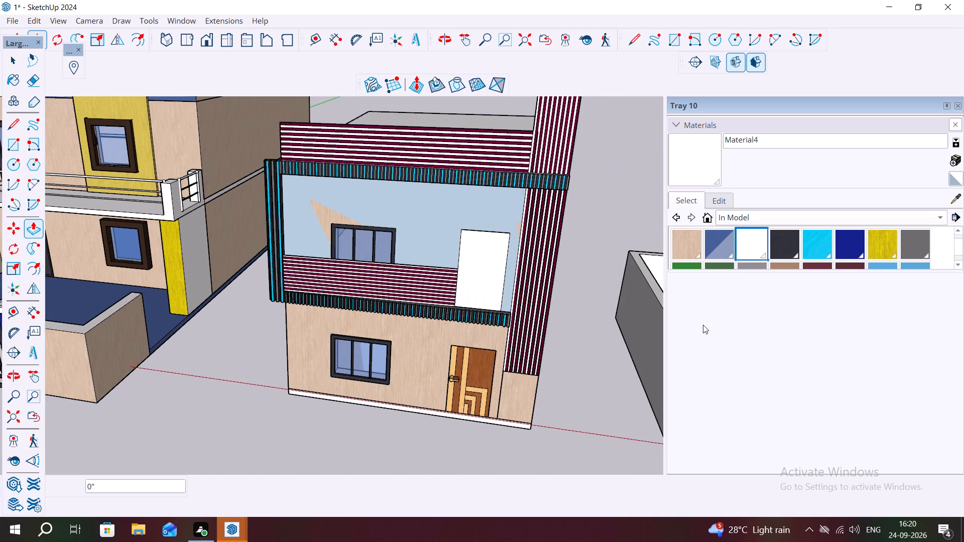
scroll(573, 349, "up", 12)
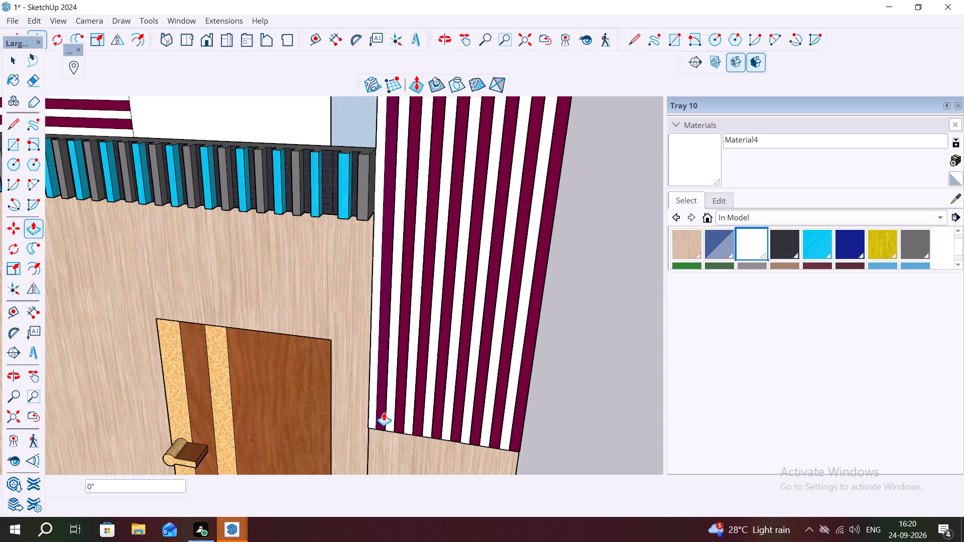
left_click(382, 412)
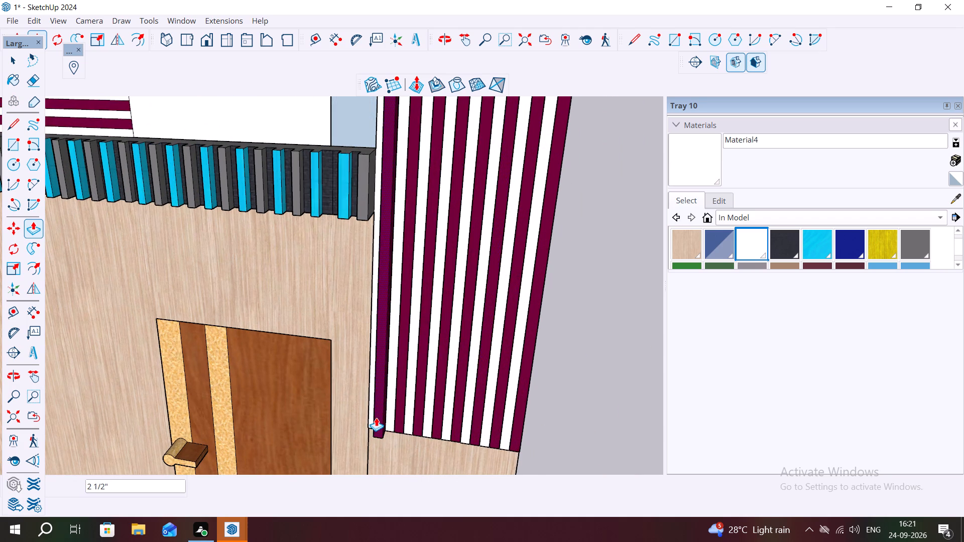
left_click(376, 418)
double_click(401, 419)
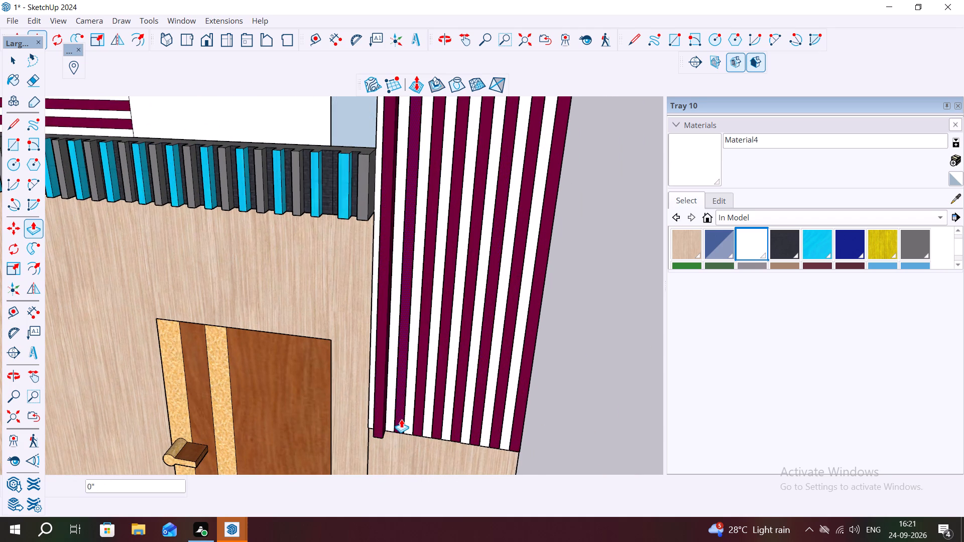
double_click(419, 421)
double_click(438, 430)
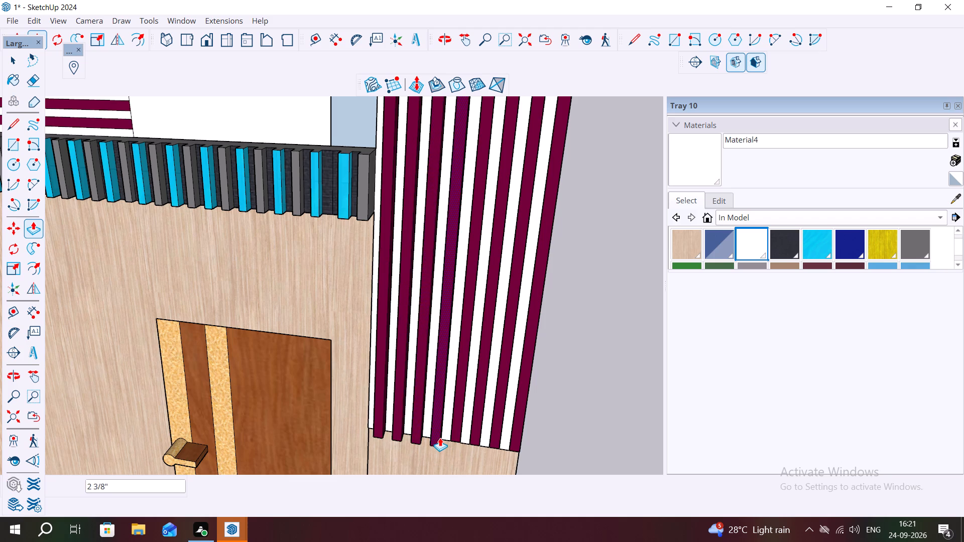
left_click(438, 437)
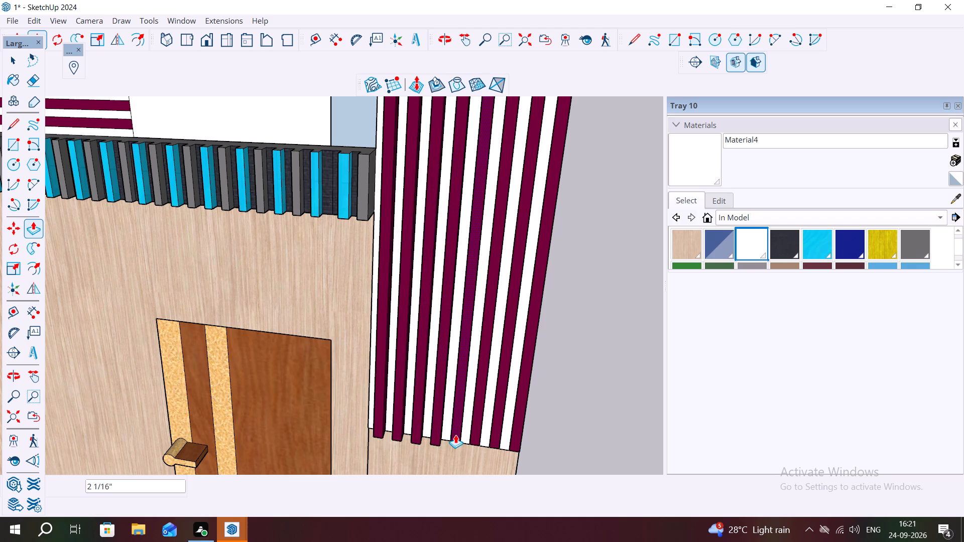
double_click(456, 433)
double_click(475, 436)
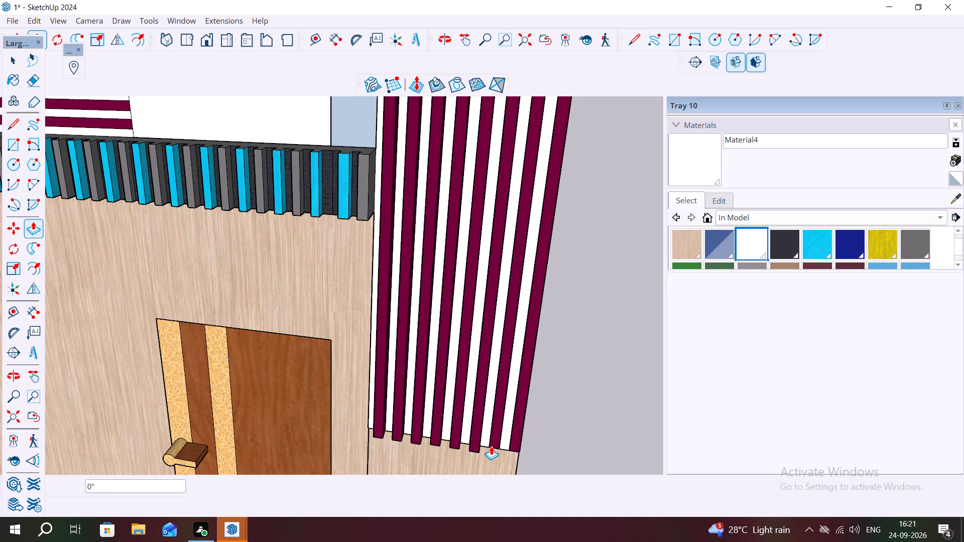
double_click(500, 438)
double_click(516, 443)
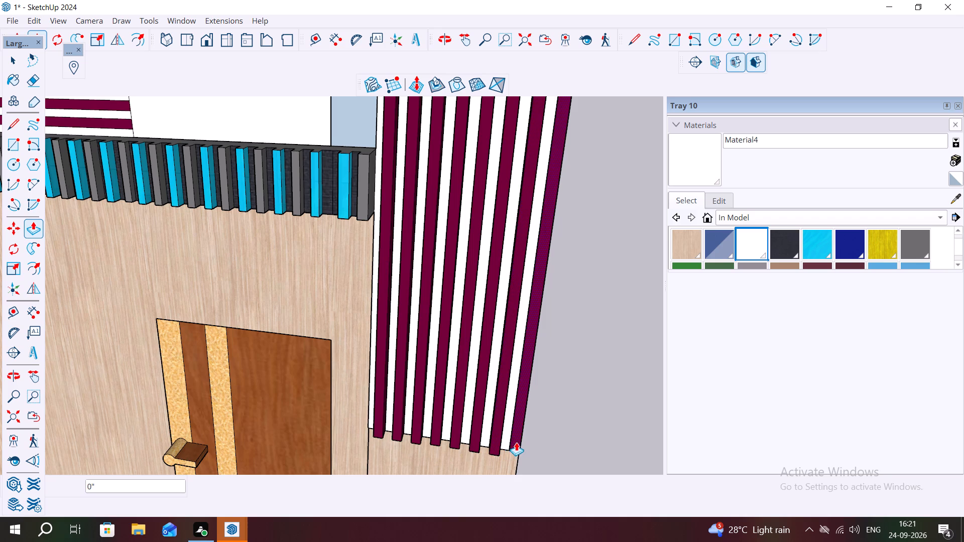
Examine the raised maroon strips beside the door from below and check their lower ends.
scroll(471, 444, "down", 1)
middle_click_drag(465, 444, 486, 310)
scroll(480, 295, "down", 6)
middle_click_drag(483, 422, 493, 355)
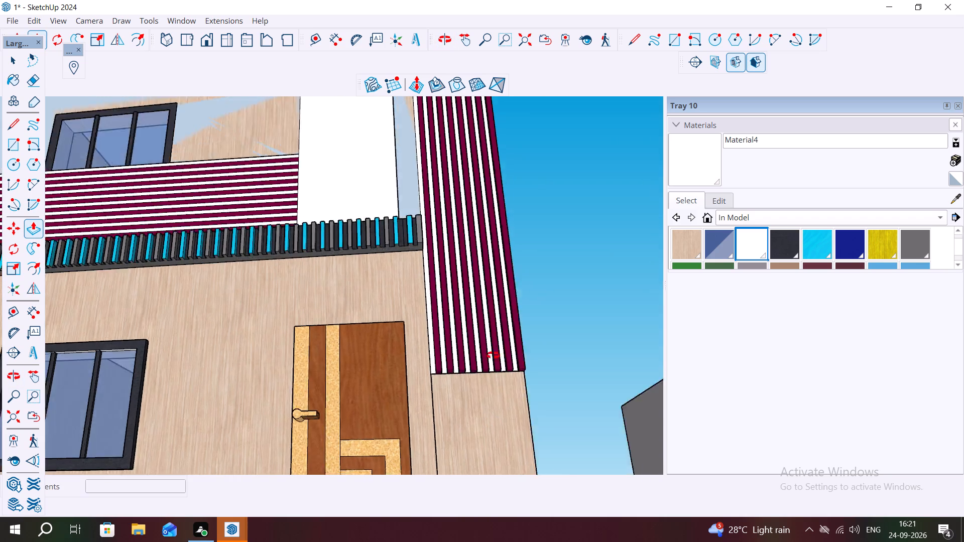
middle_click_drag(493, 355, 473, 213)
scroll(503, 306, "up", 8)
middle_click_drag(465, 302, 398, 260)
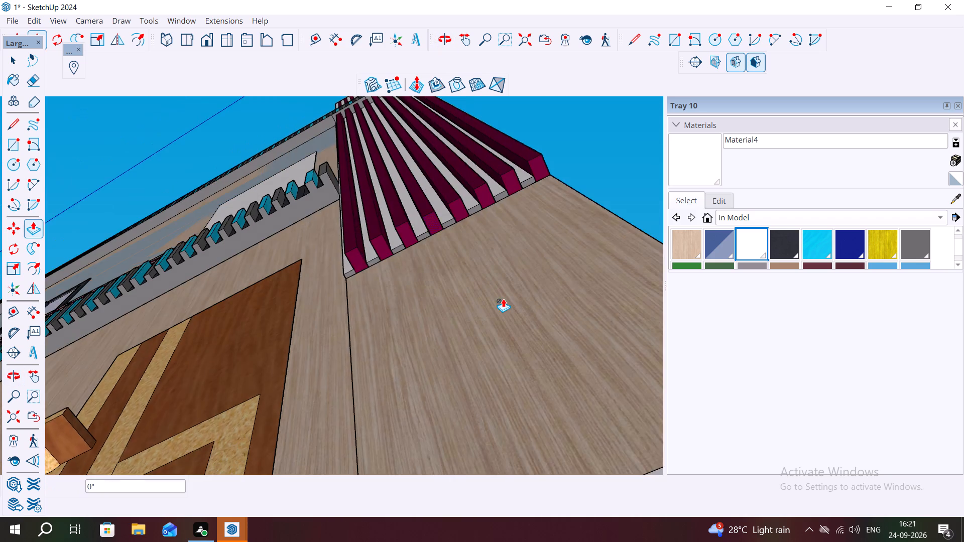
scroll(509, 299, "down", 11)
middle_click_drag(565, 350, 616, 541)
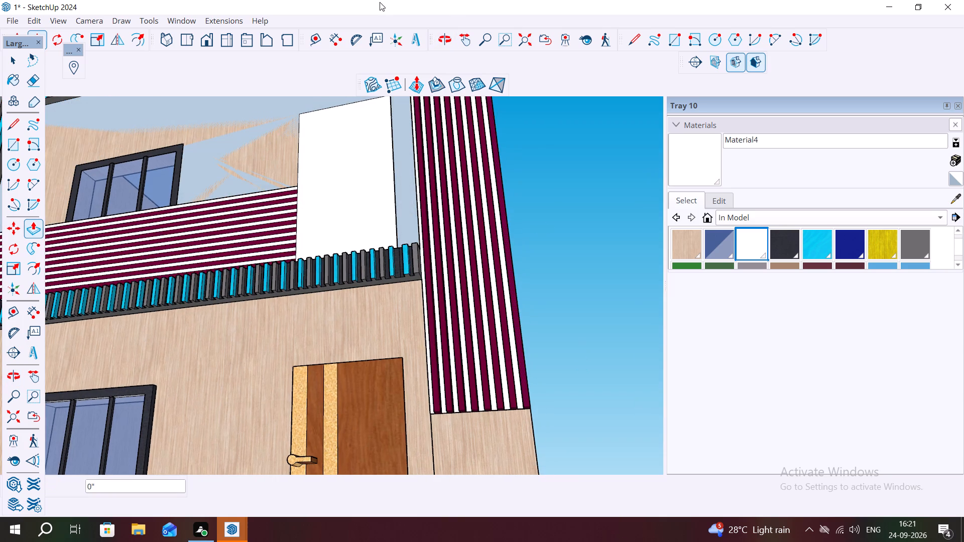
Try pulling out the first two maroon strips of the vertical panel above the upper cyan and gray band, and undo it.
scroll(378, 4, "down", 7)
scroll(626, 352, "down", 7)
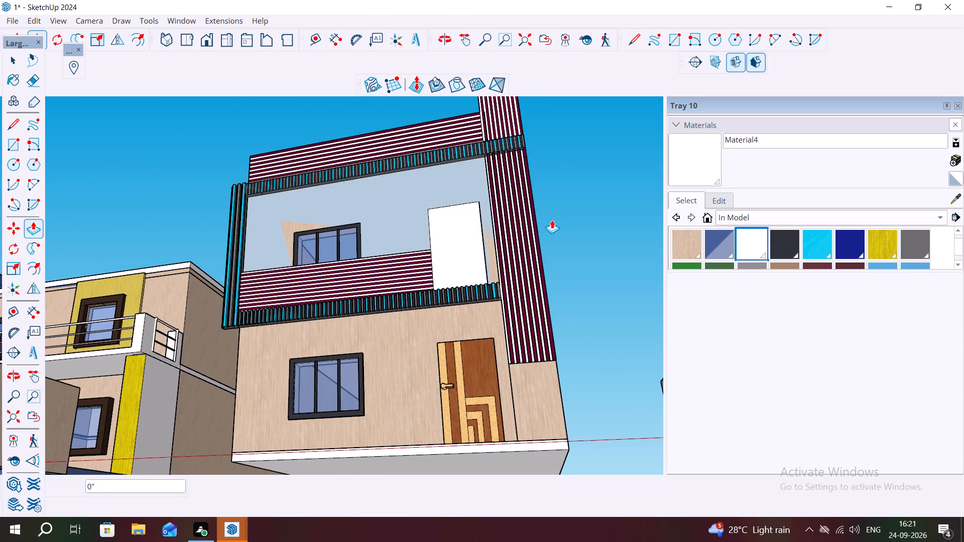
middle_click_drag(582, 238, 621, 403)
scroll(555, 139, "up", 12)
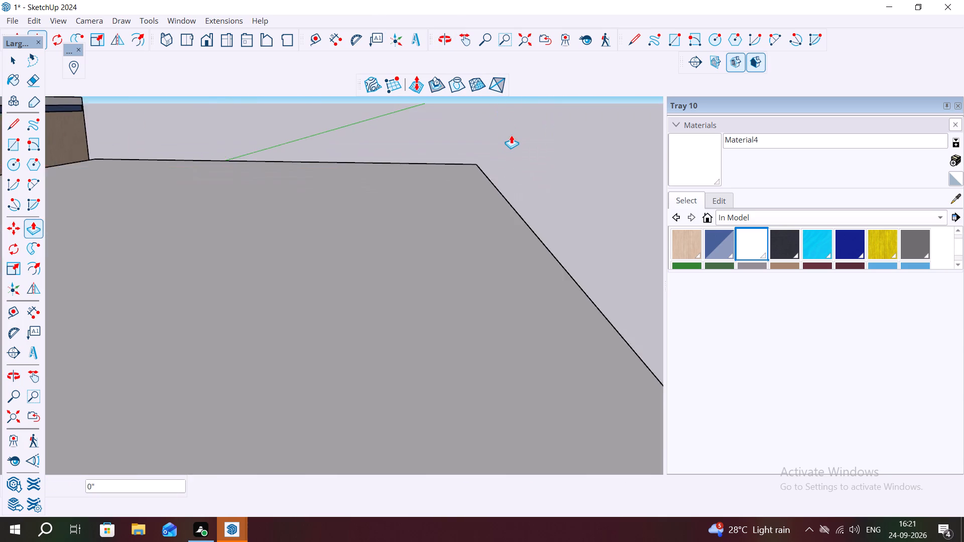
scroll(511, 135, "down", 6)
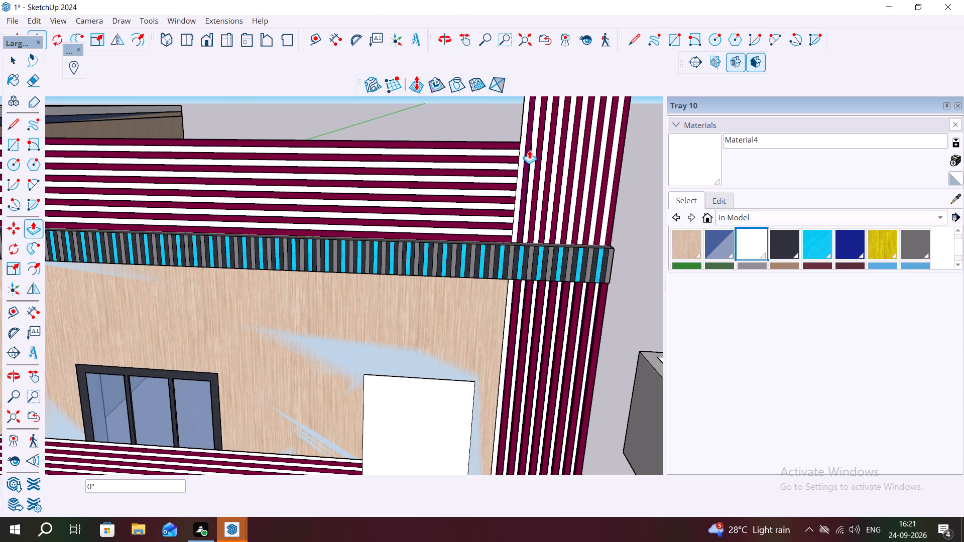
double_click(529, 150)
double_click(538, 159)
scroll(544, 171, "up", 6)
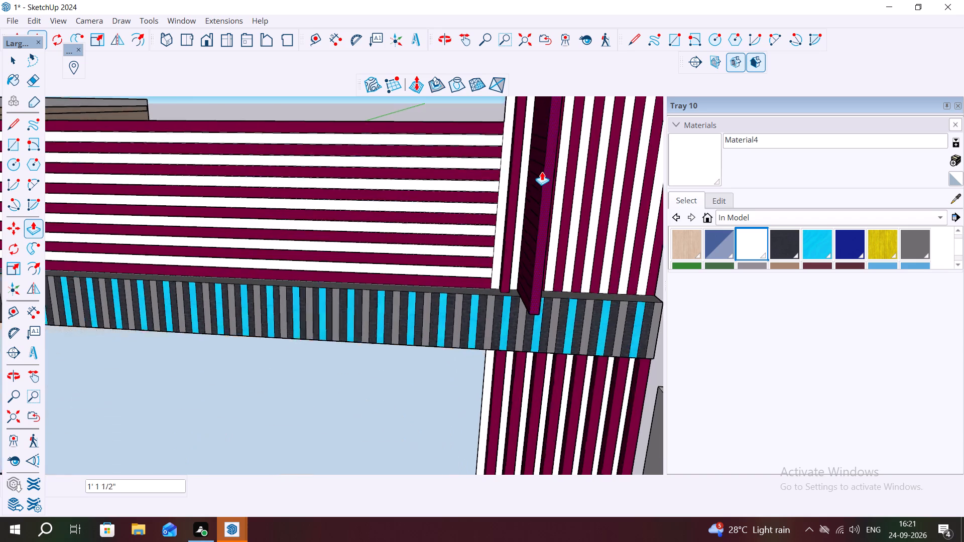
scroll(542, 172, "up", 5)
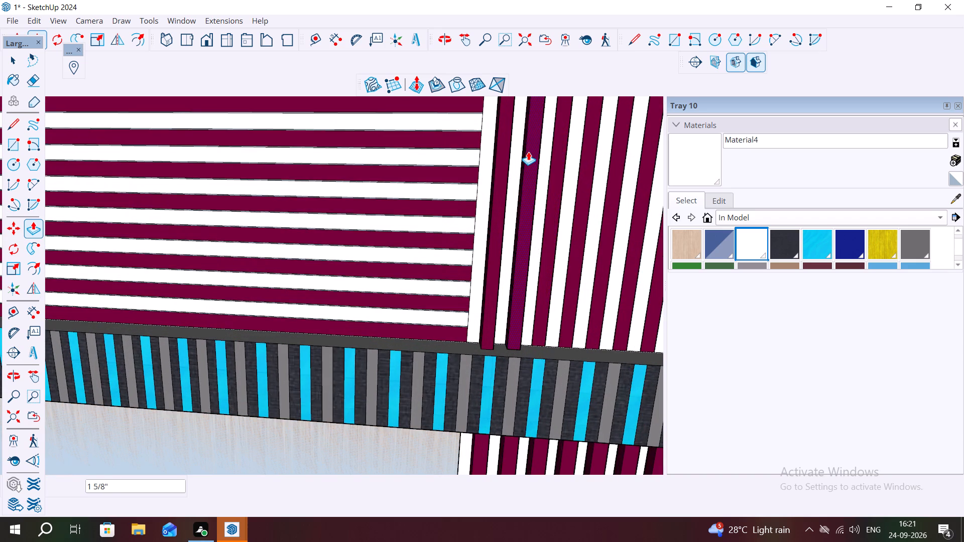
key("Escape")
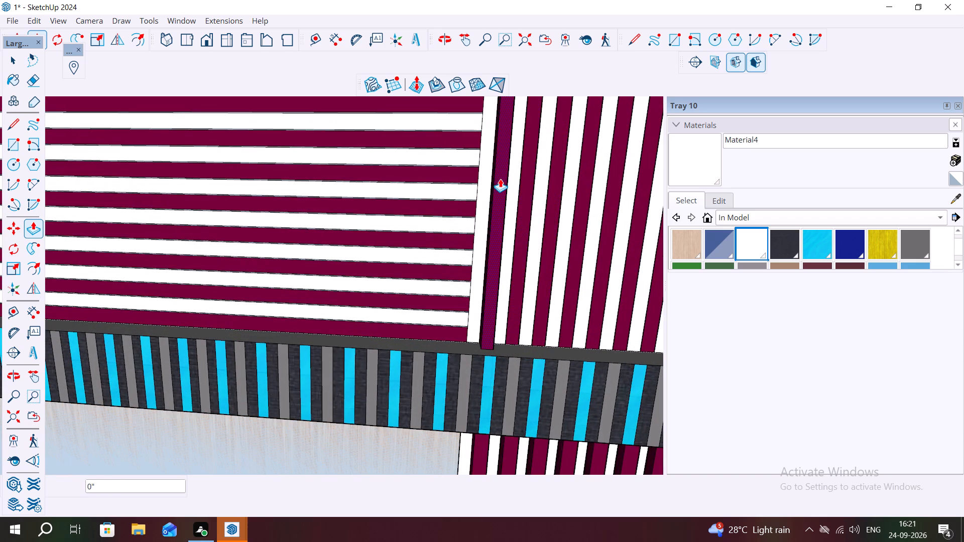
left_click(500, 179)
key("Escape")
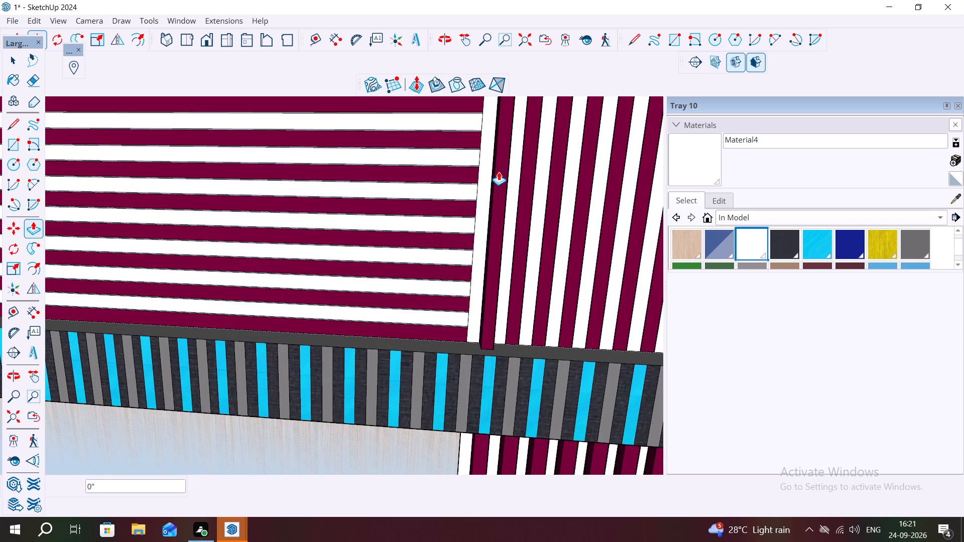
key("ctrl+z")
Pull the first seven maroon strips of the vertical panel above the upper cyan and gray band out by 3".
left_click(503, 173)
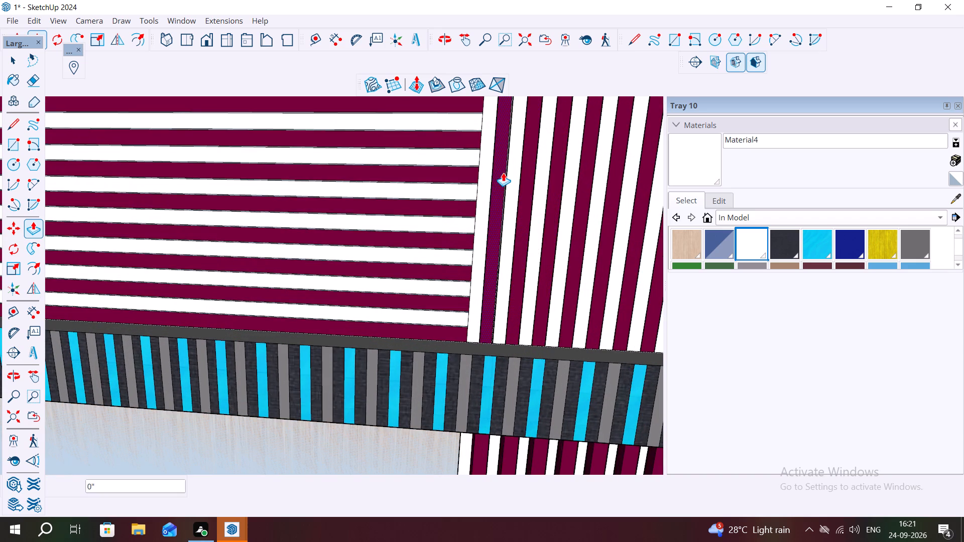
type("3\"")
key("Return")
double_click(524, 199)
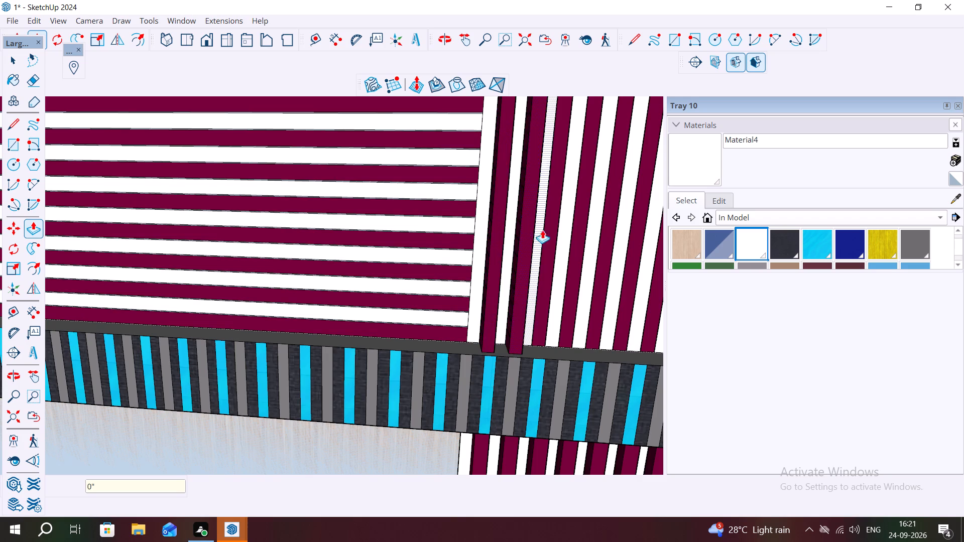
double_click(550, 245)
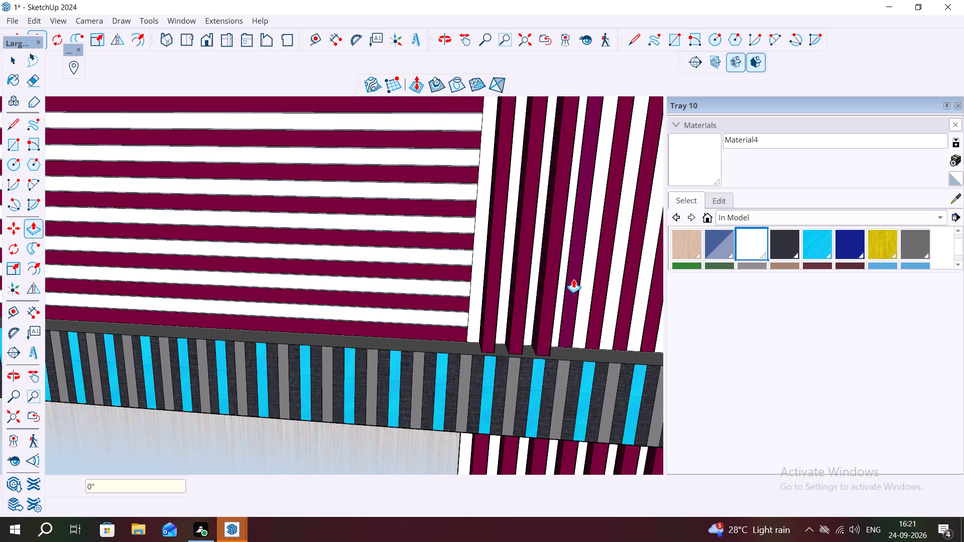
double_click(575, 279)
double_click(601, 289)
scroll(481, 270, "down", 5)
double_click(540, 297)
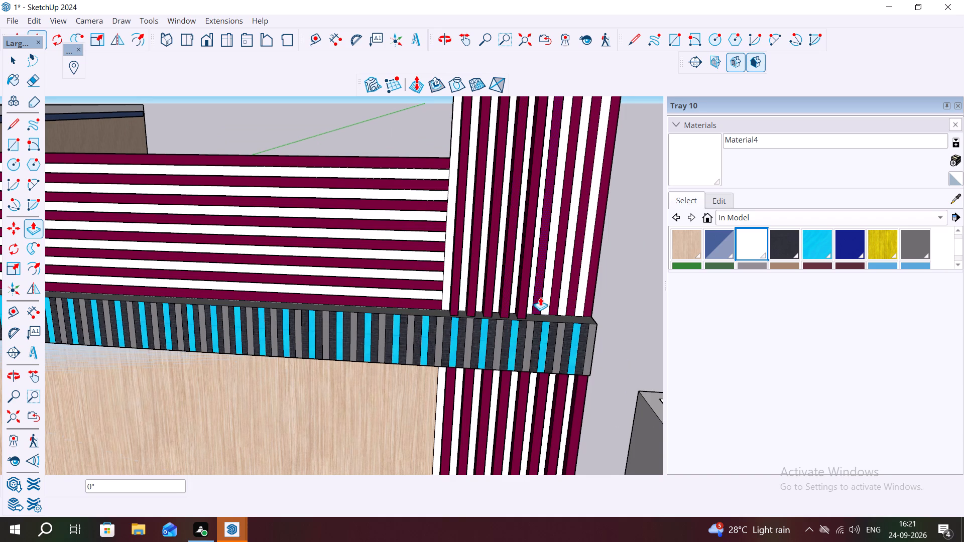
double_click(558, 300)
Pull the end strip at that panel's outer edge out about 3 13/16" and the adjacent maroon strip about 4 5/16".
left_click(573, 303)
left_click(570, 302)
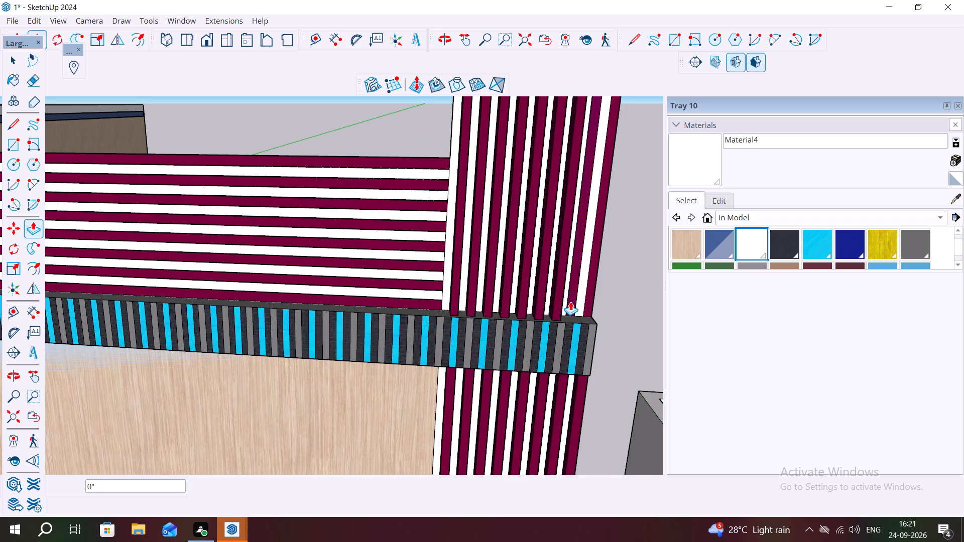
double_click(590, 305)
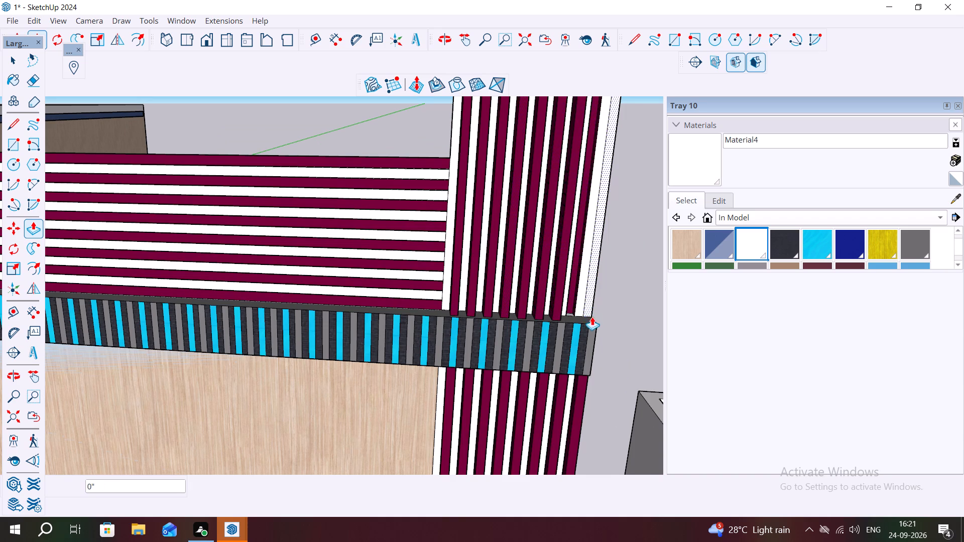
left_click(590, 301)
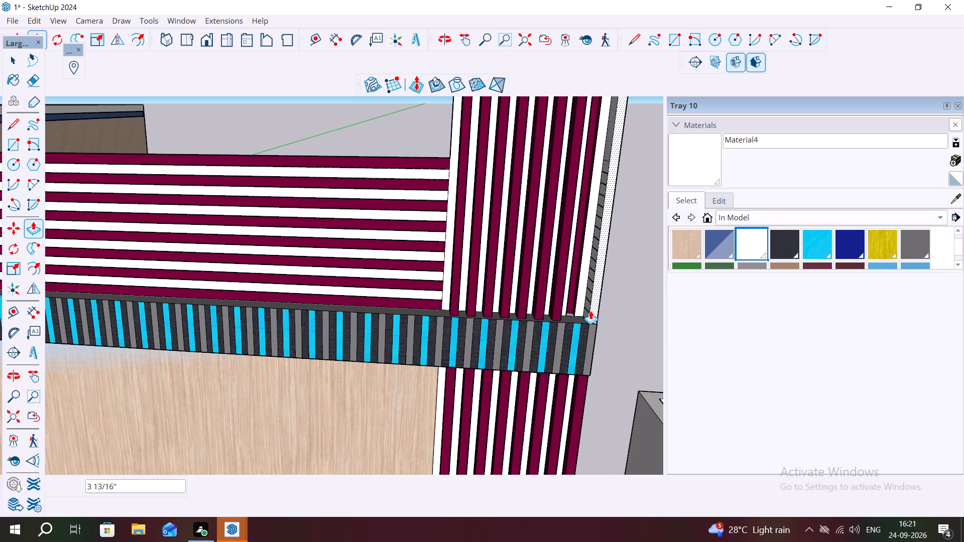
left_click(590, 311)
left_click(573, 296)
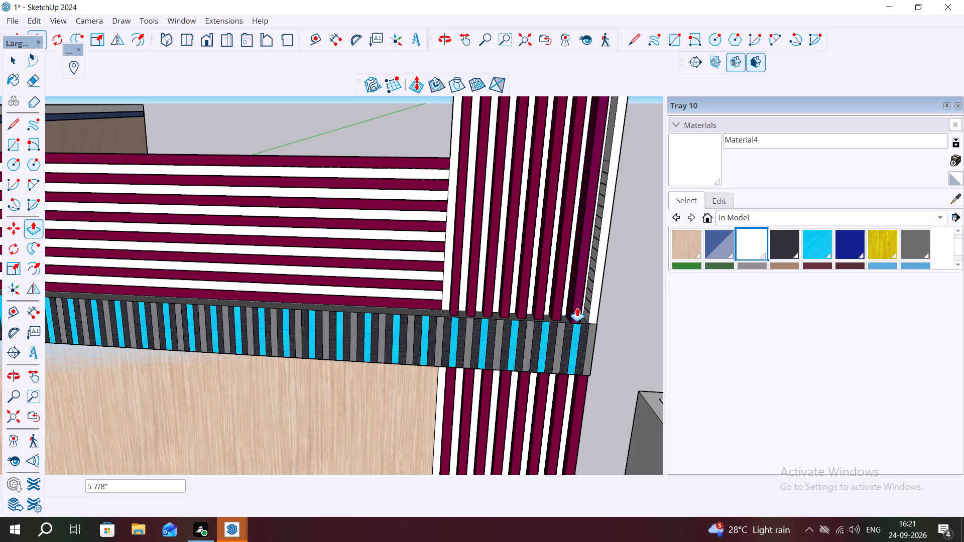
left_click(574, 306)
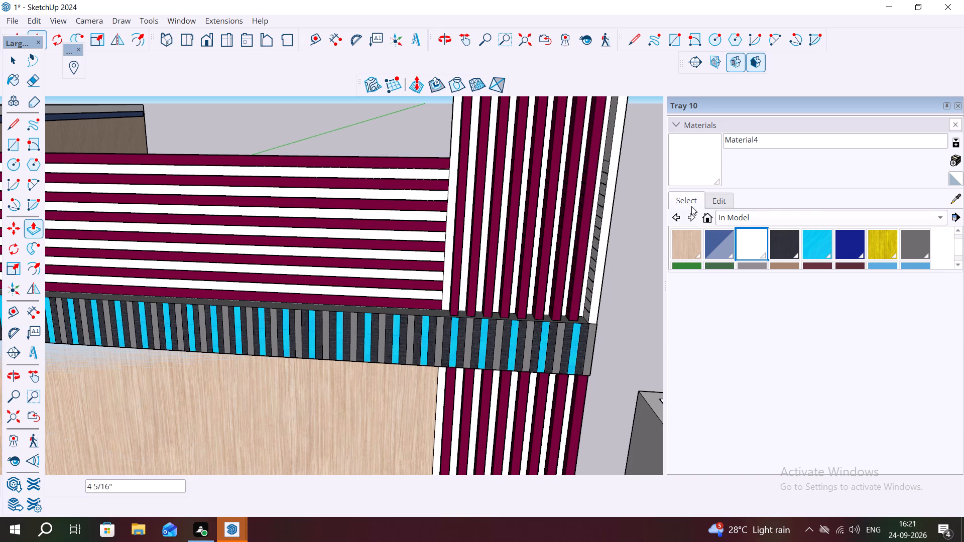
Sample the maroon Color L16 from a neighbouring strip and paint the white end strip with it.
left_click(953, 202)
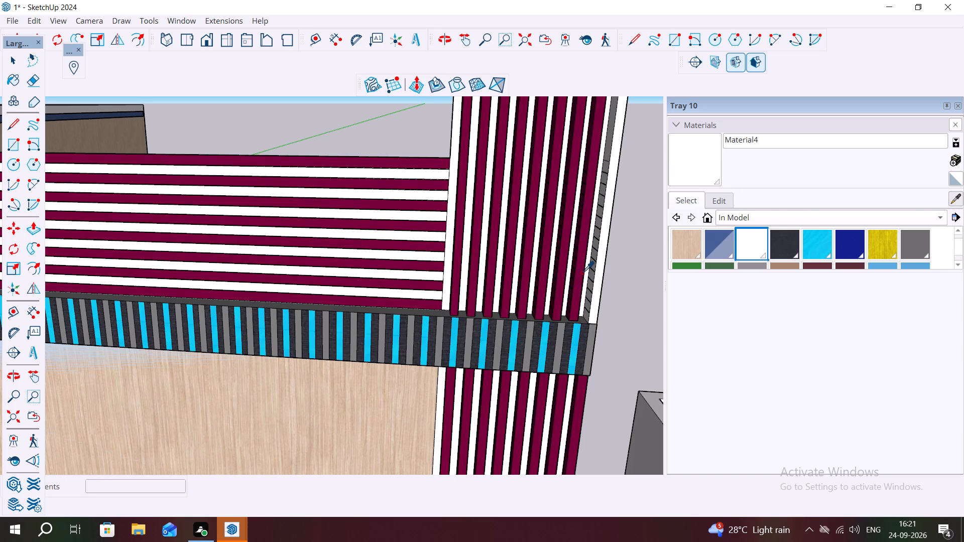
left_click(582, 273)
left_click(598, 277)
key("Escape")
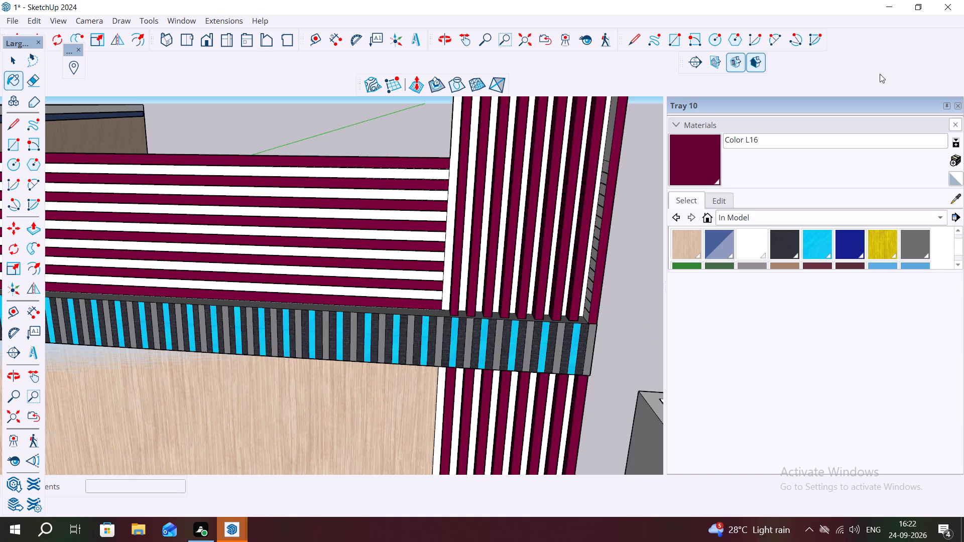
Pull the top two horizontal maroon strips of the panel above the upper cyan and gray band out by 3".
scroll(441, 65, "down", 1)
scroll(412, 190, "up", 3)
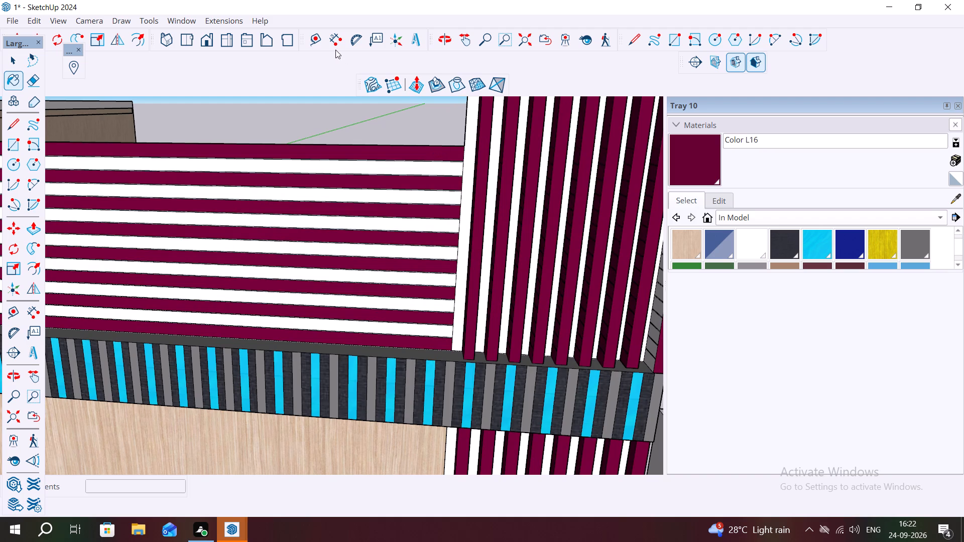
key("Escape")
key("space")
left_click(399, 159)
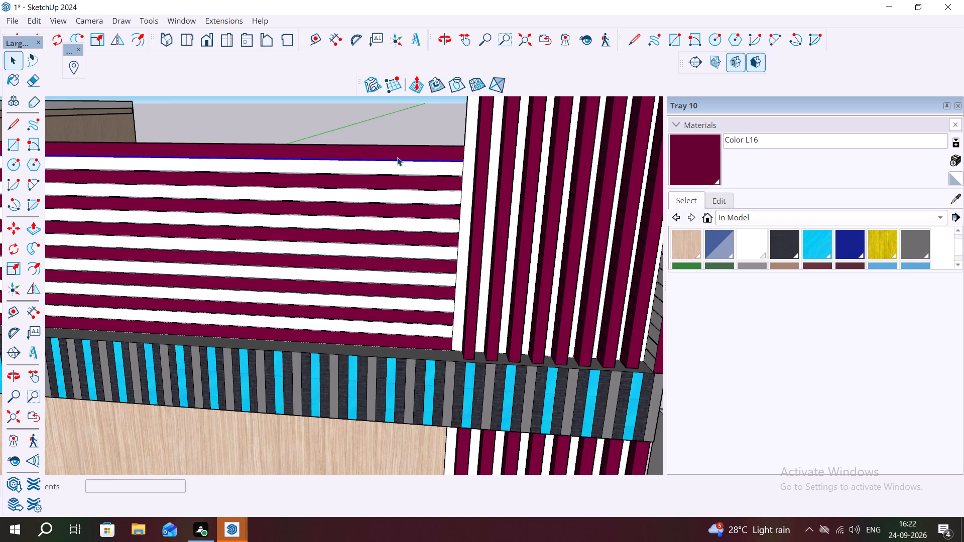
left_click(395, 156)
key("p")
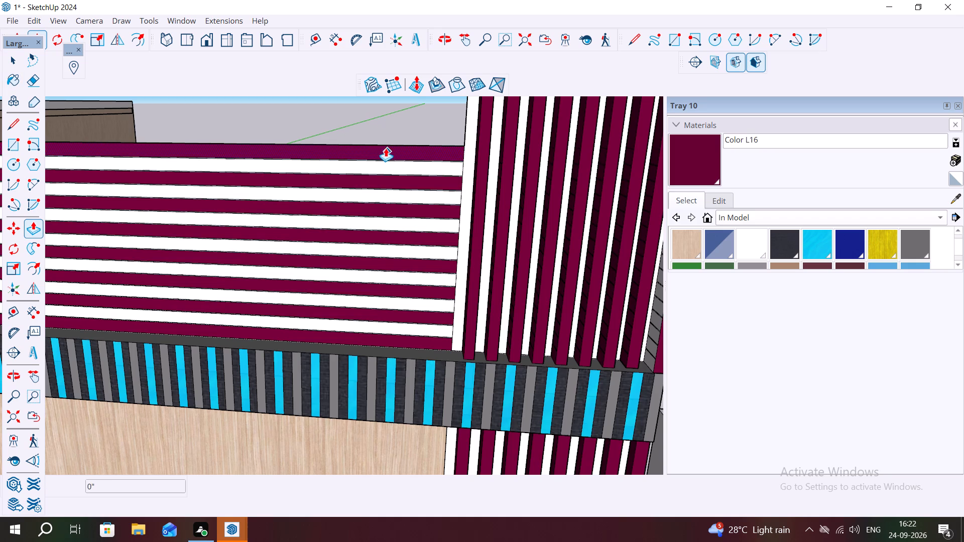
left_click(386, 148)
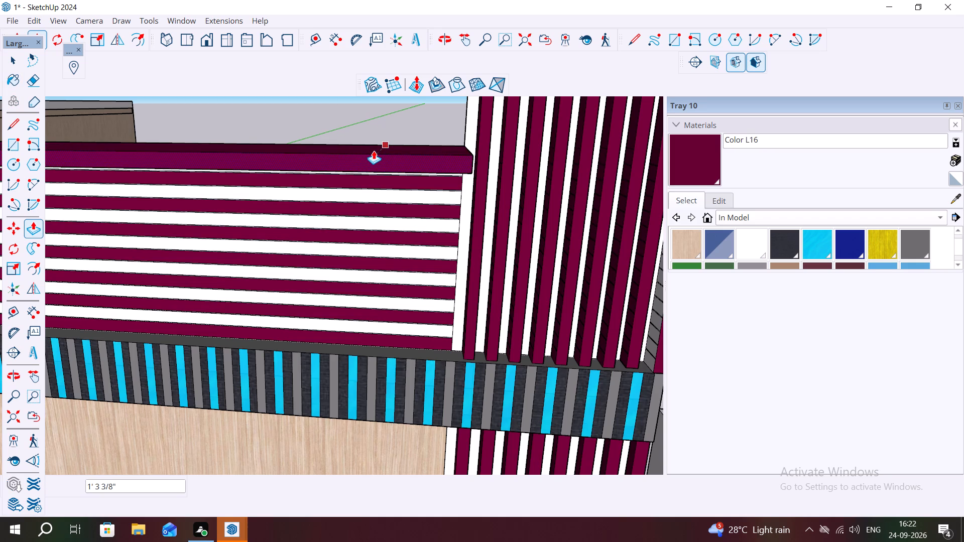
type("3\"")
key("Return")
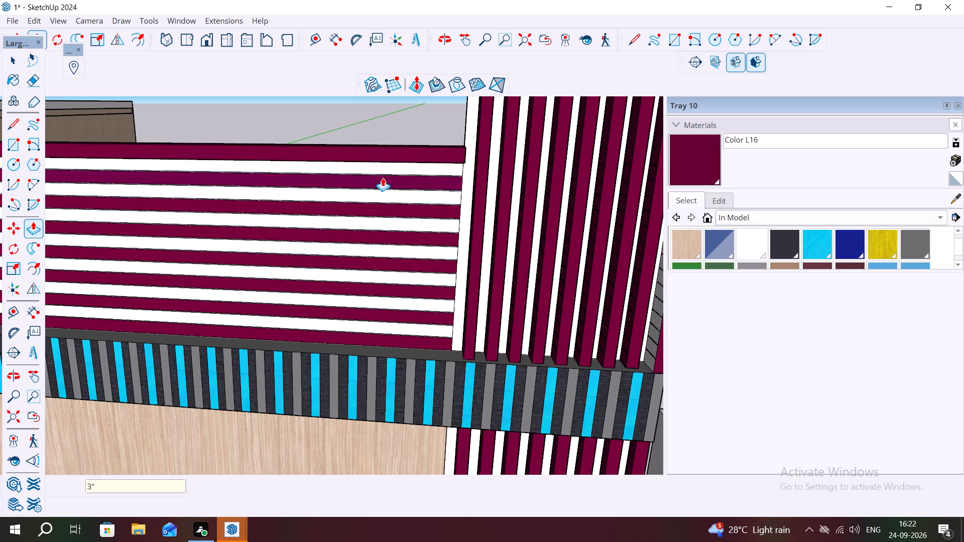
double_click(383, 178)
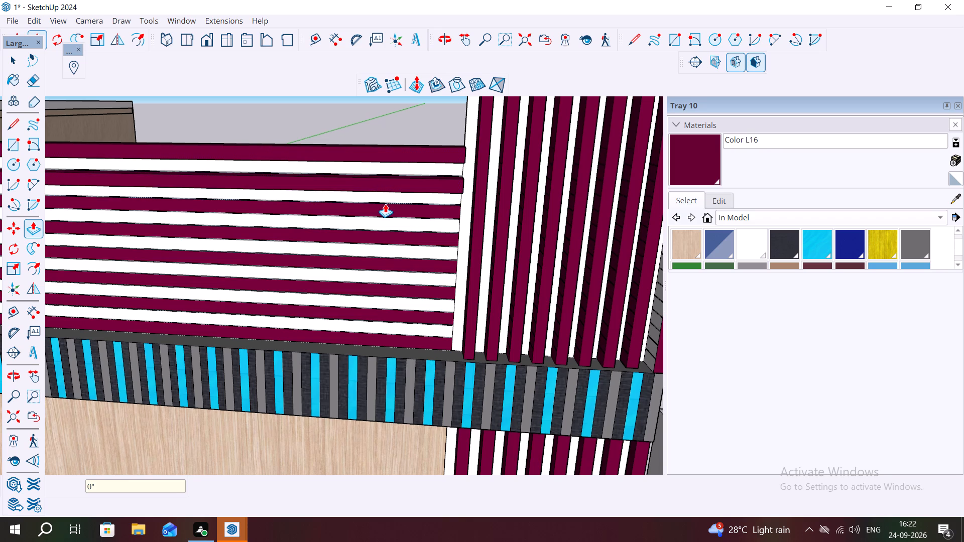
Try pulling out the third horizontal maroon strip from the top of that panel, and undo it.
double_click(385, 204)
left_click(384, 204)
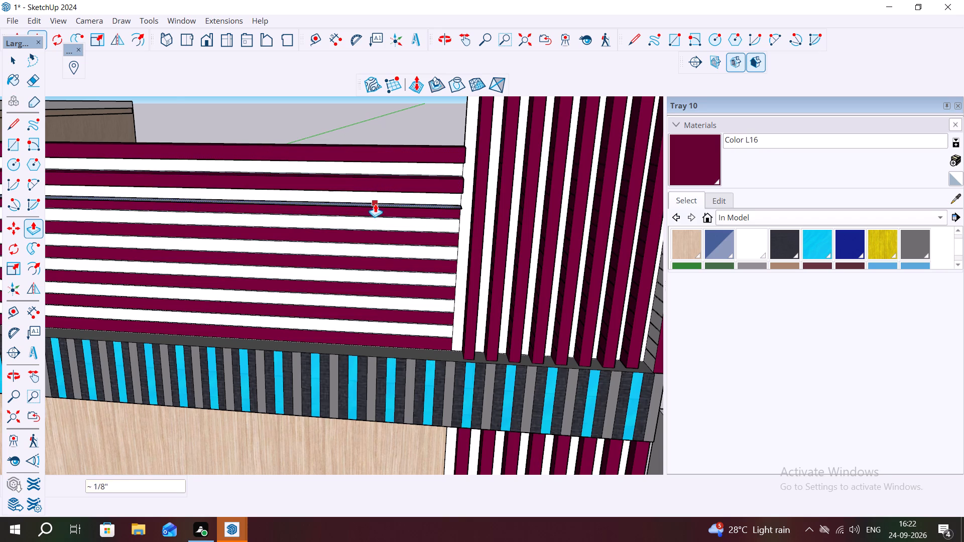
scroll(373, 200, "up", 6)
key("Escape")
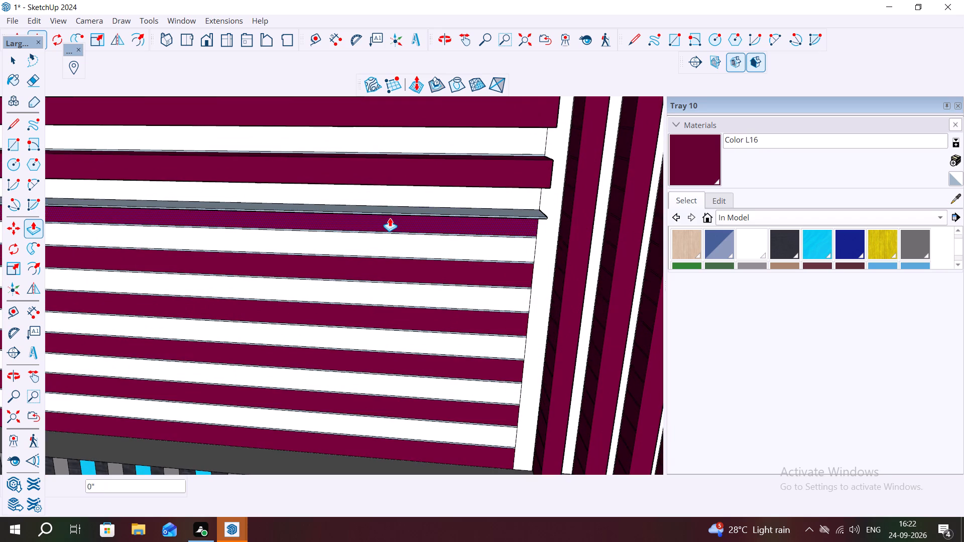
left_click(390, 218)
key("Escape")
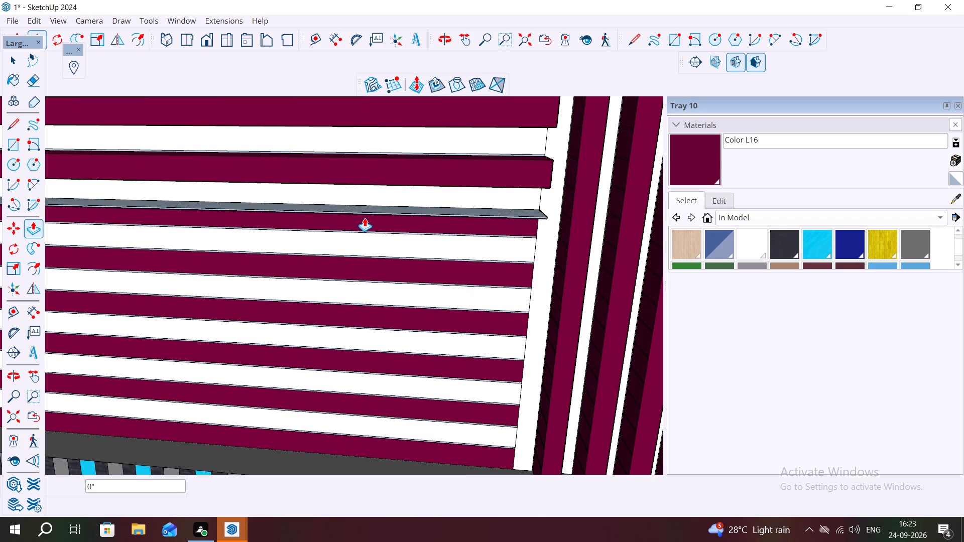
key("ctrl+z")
Pull the remaining six horizontal maroon strips of that panel, from the third to the lowest, out by 3".
left_click(380, 212)
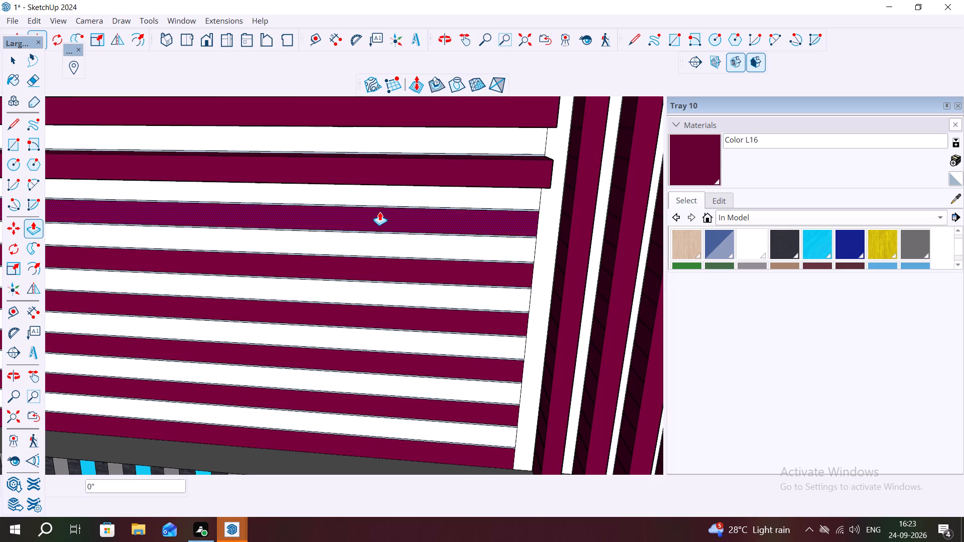
type("3\"")
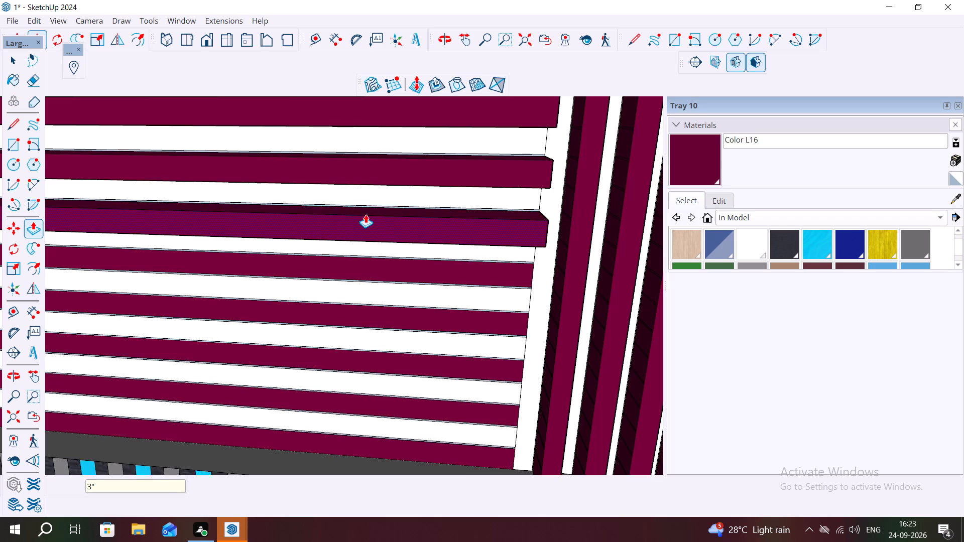
key("Return")
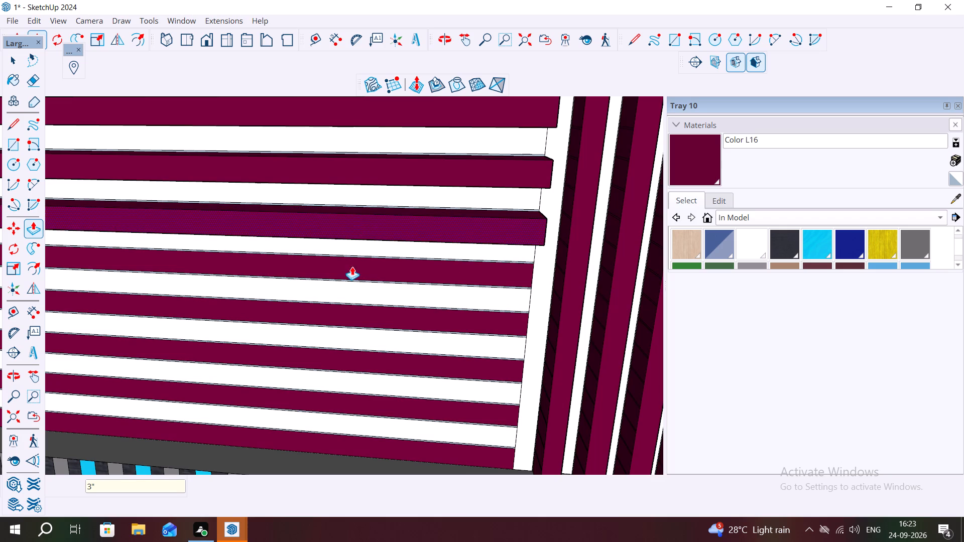
key("Return")
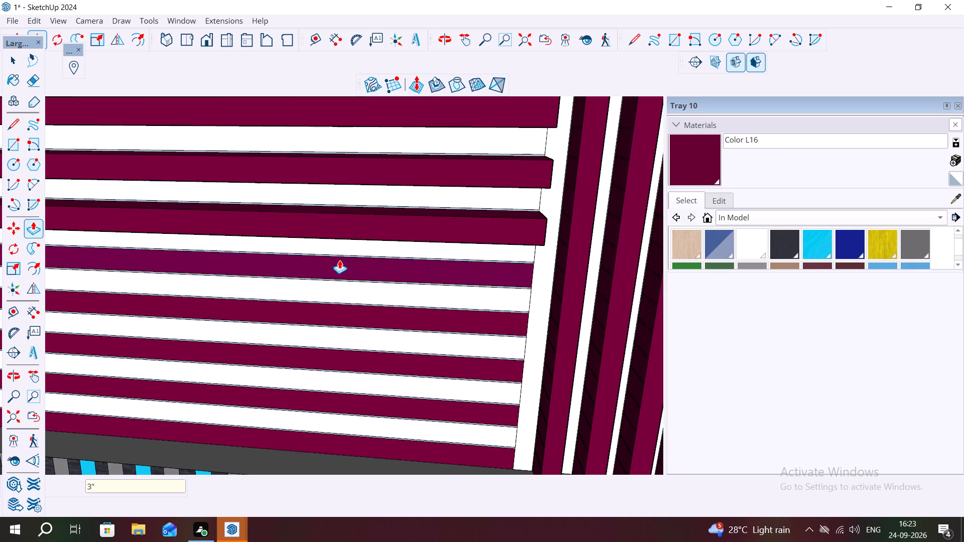
double_click(339, 260)
double_click(347, 305)
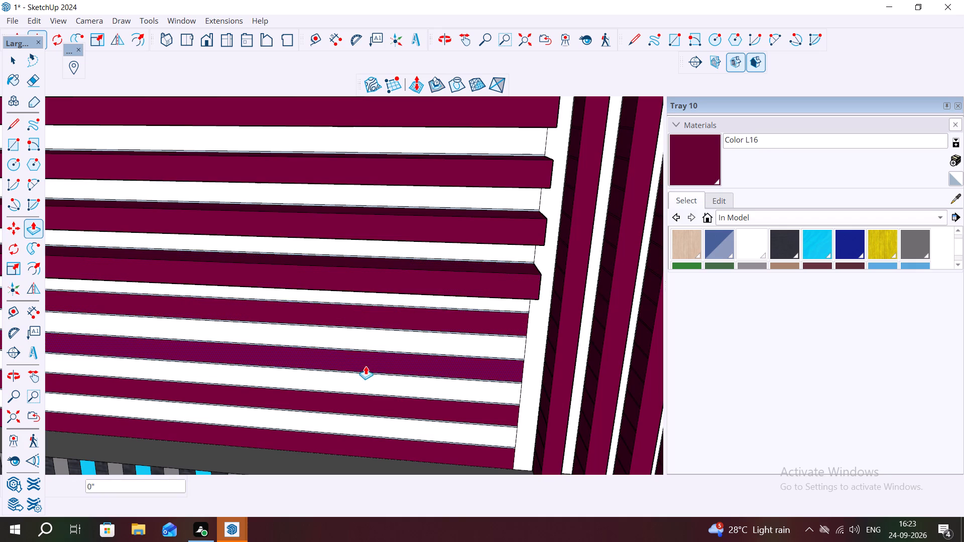
left_click(382, 310)
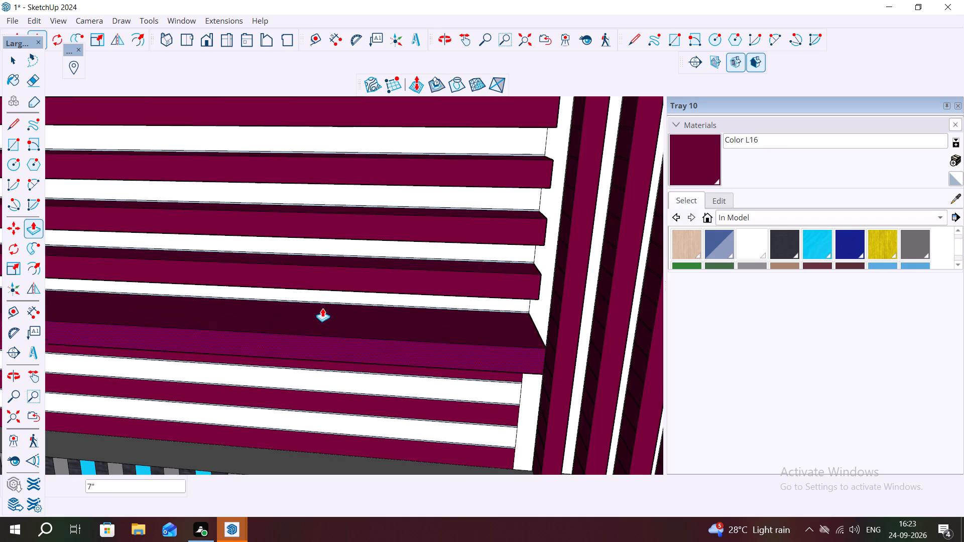
type("3\"")
key("Return")
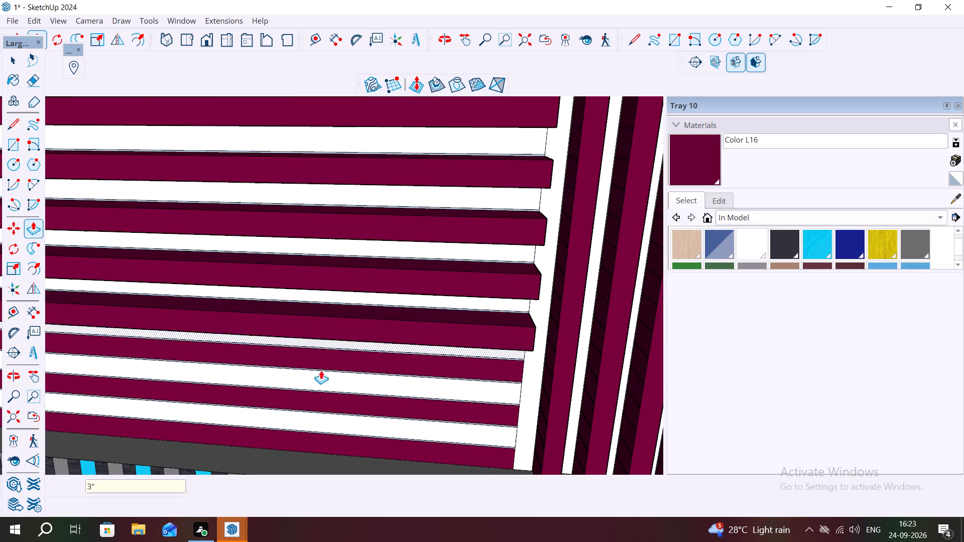
double_click(330, 357)
double_click(331, 399)
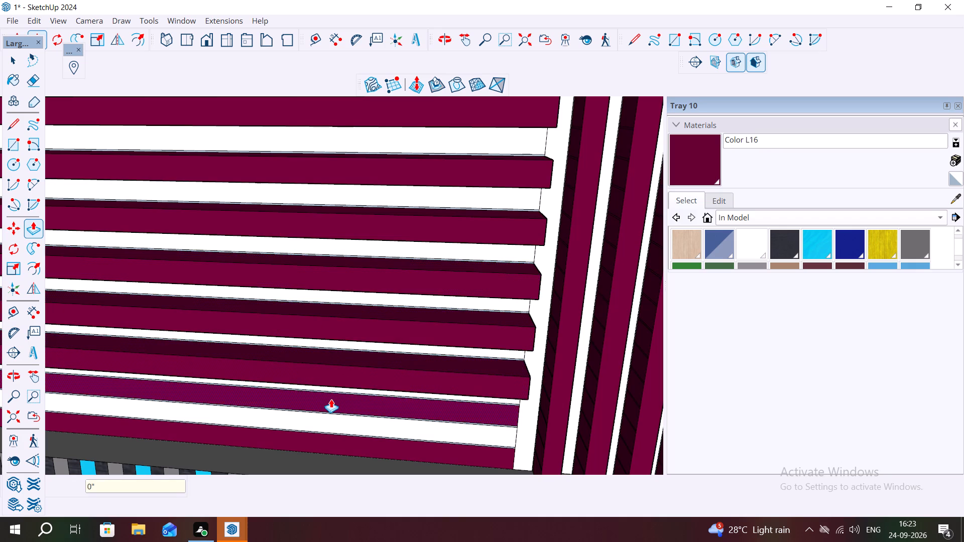
double_click(342, 439)
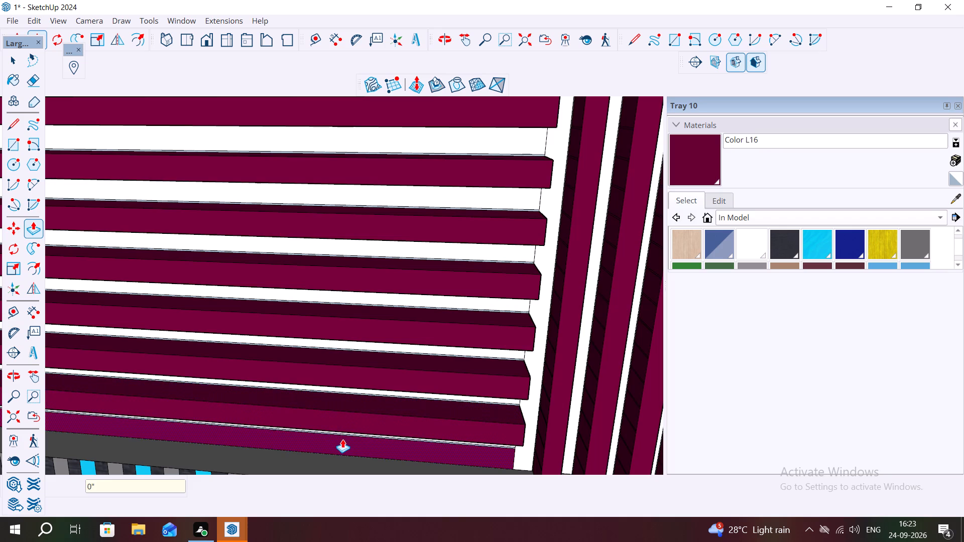
Pull the outermost cyan strip of the upper cyan and gray band, at the house's corner, out by 2".
scroll(360, 280, "down", 6)
scroll(400, 222, "down", 6)
scroll(445, 193, "down", 1)
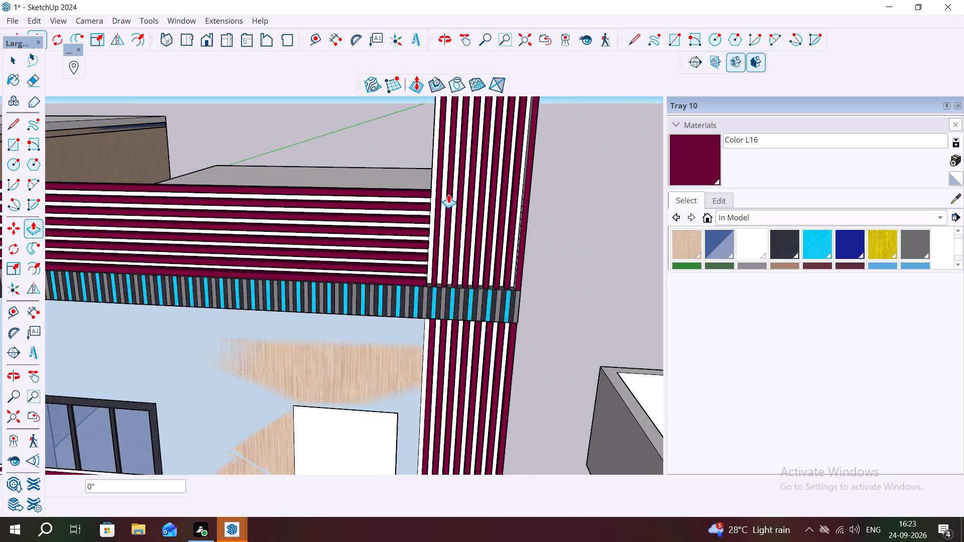
scroll(439, 230, "up", 4)
middle_click_drag(416, 257, 593, 301)
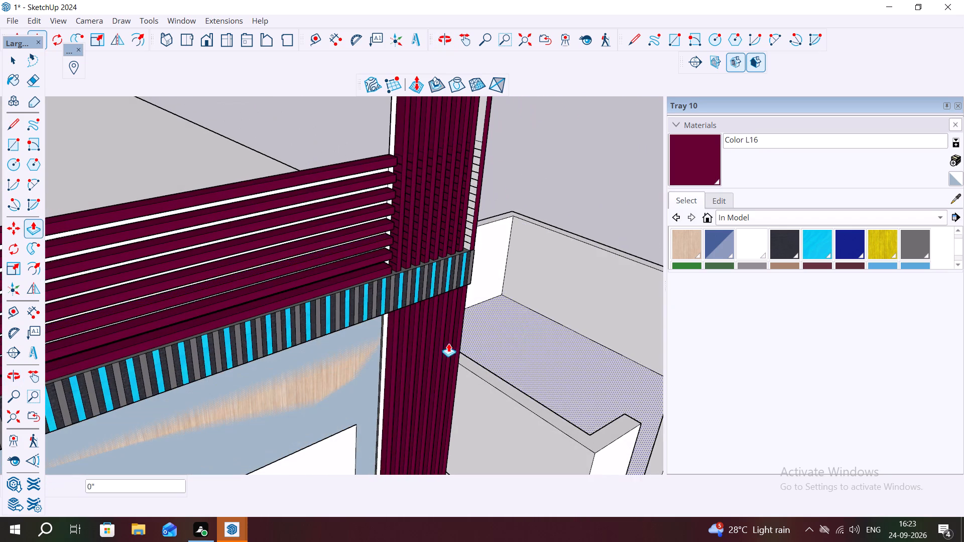
middle_click_drag(406, 350, 343, 274)
scroll(455, 273, "up", 9)
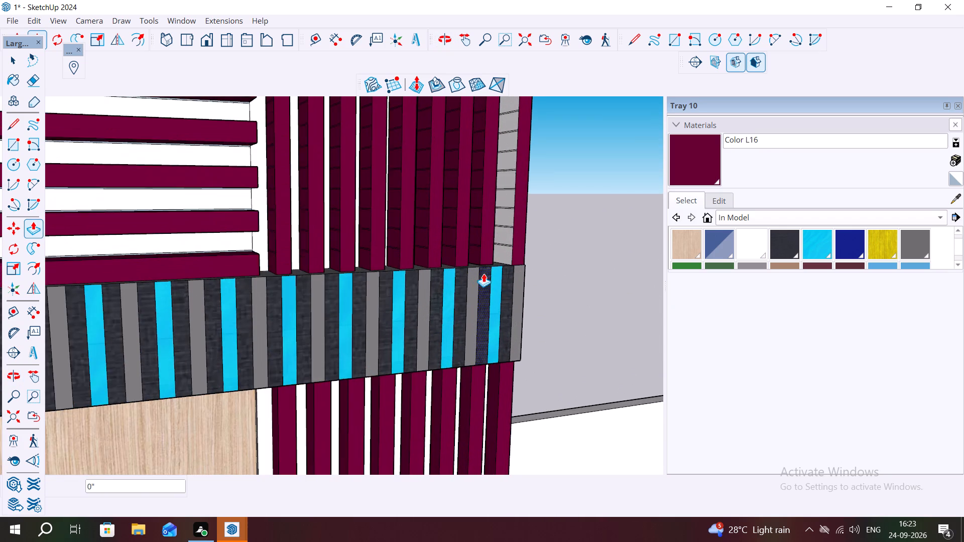
scroll(494, 286, "up", 3)
double_click(497, 289)
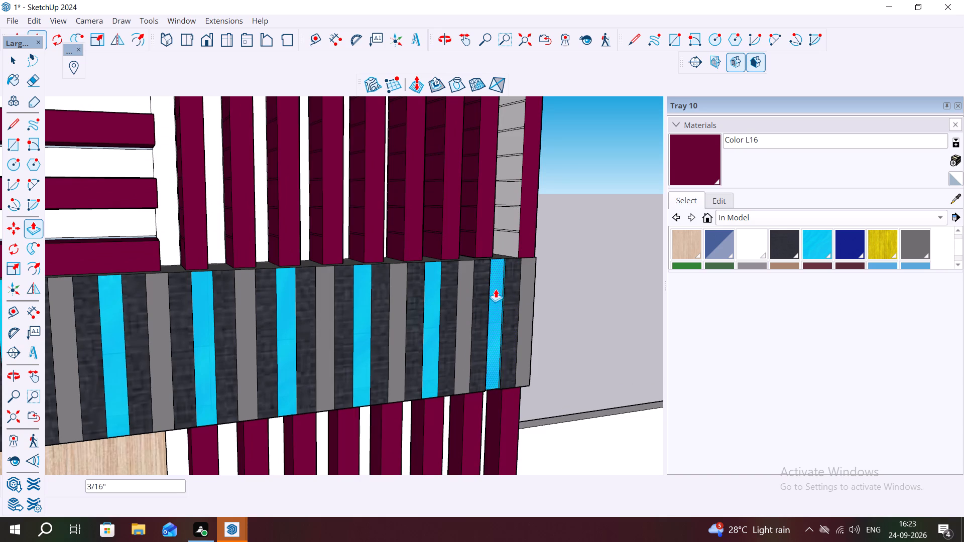
left_click(496, 303)
left_click(495, 307)
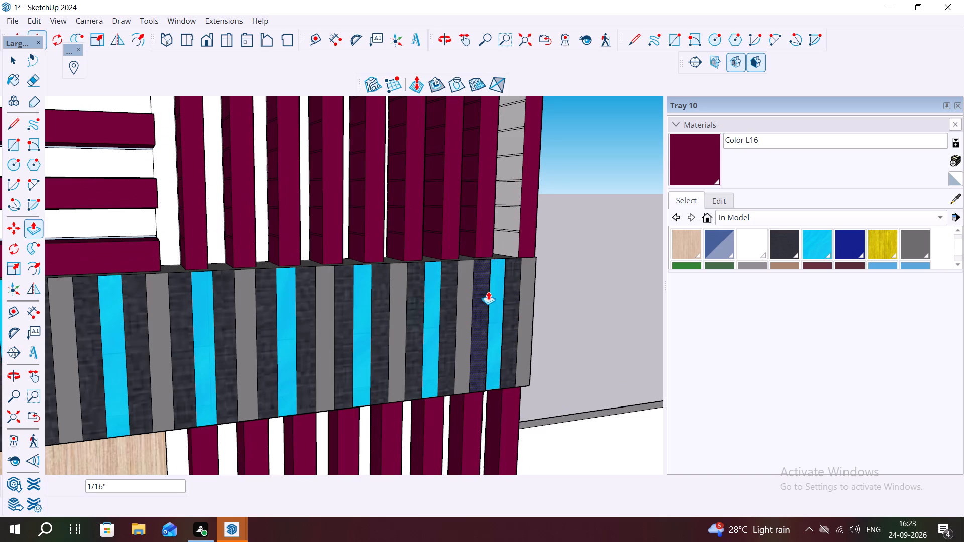
left_click(502, 308)
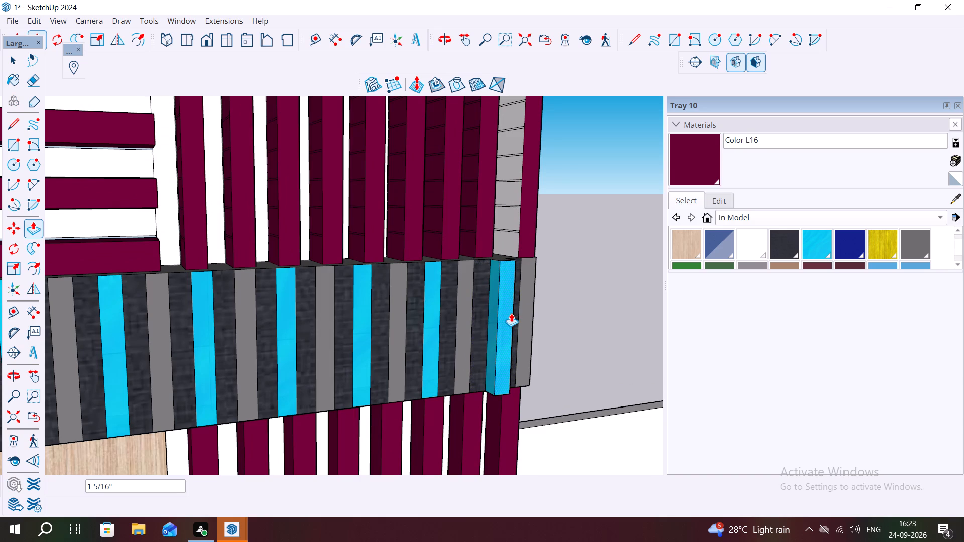
key("2")
key("shift+quotedbl")
key("Return")
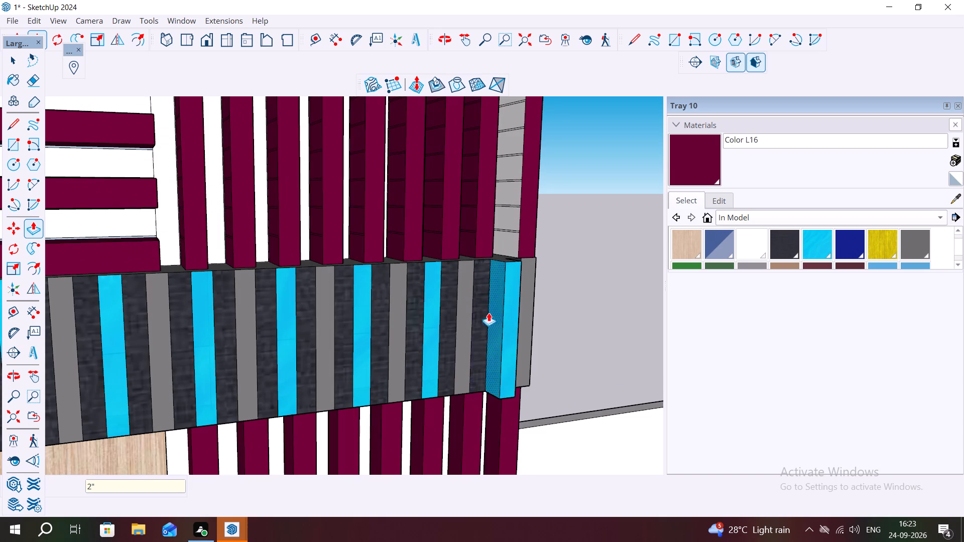